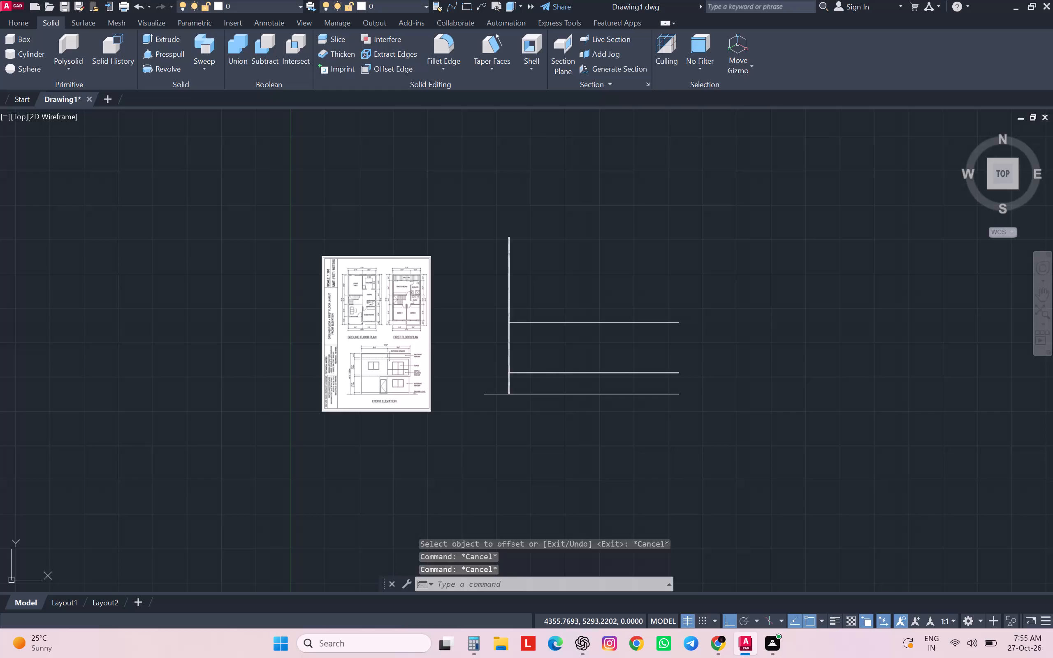
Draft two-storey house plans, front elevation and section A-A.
Erase the reference plan image and all the existing lines from the drawing.
key("Escape")
left_click(769, 139)
left_click(277, 492)
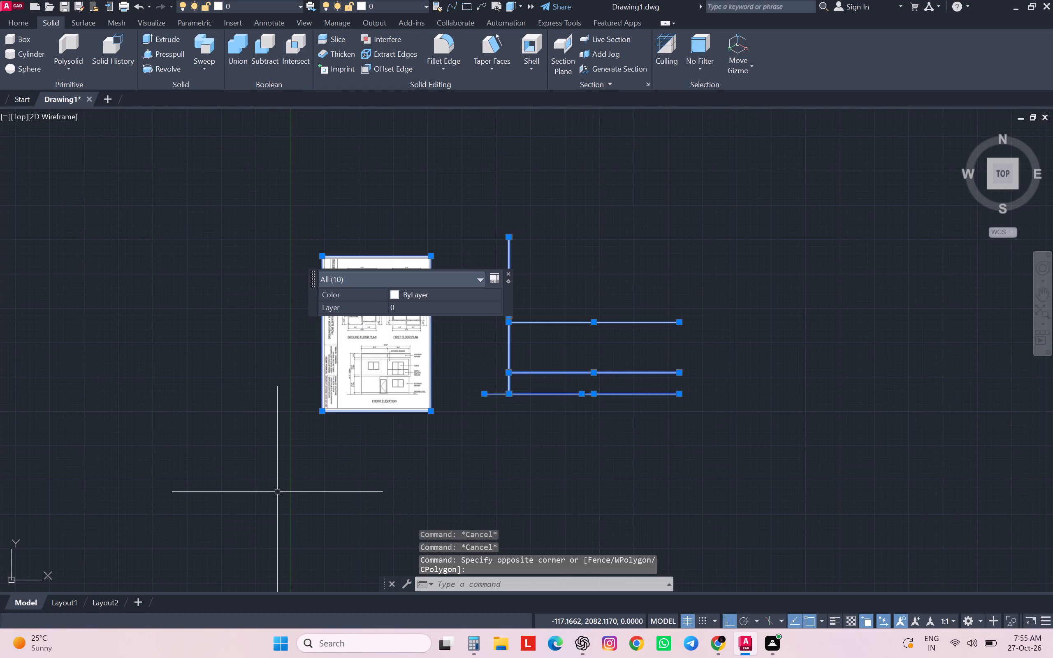
key("Delete")
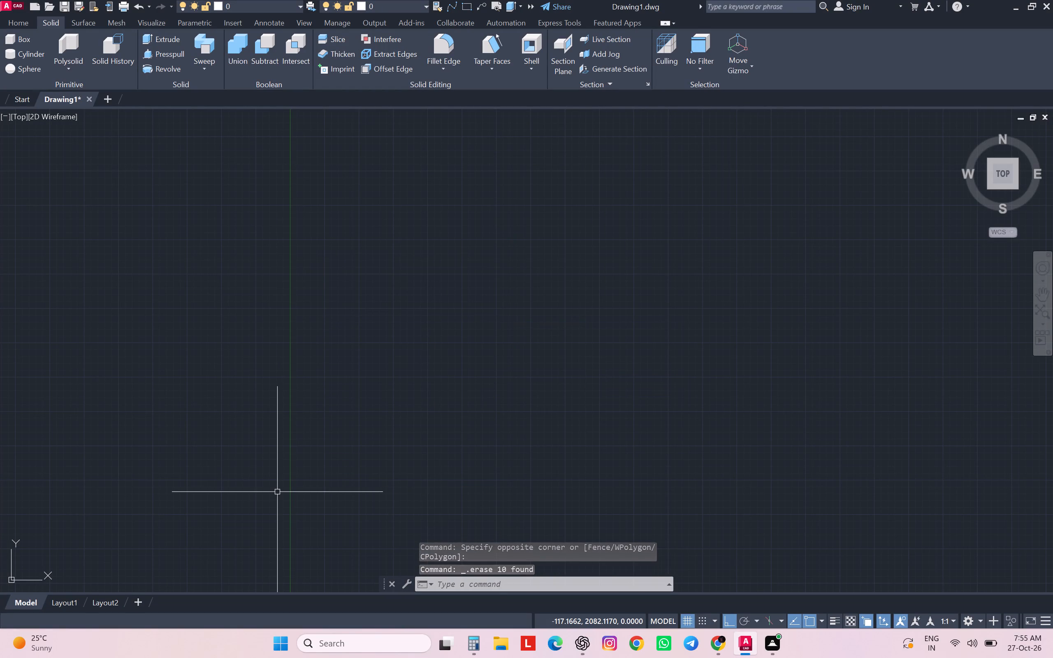
Set the drawing's insertion scale units to centimeters.
type("un")
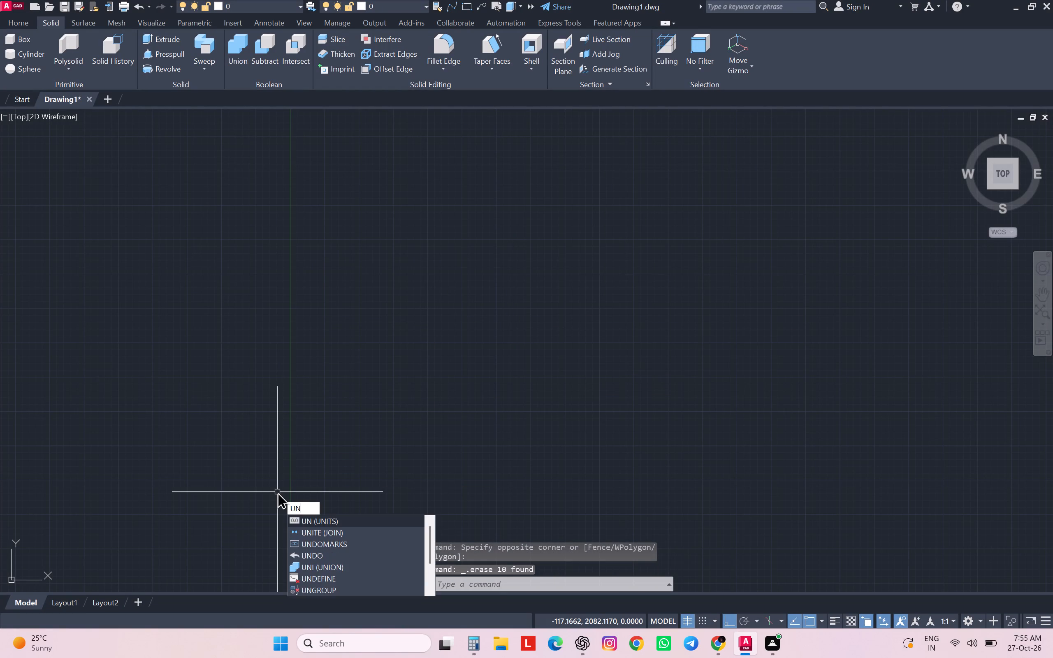
key("Return")
type("cm")
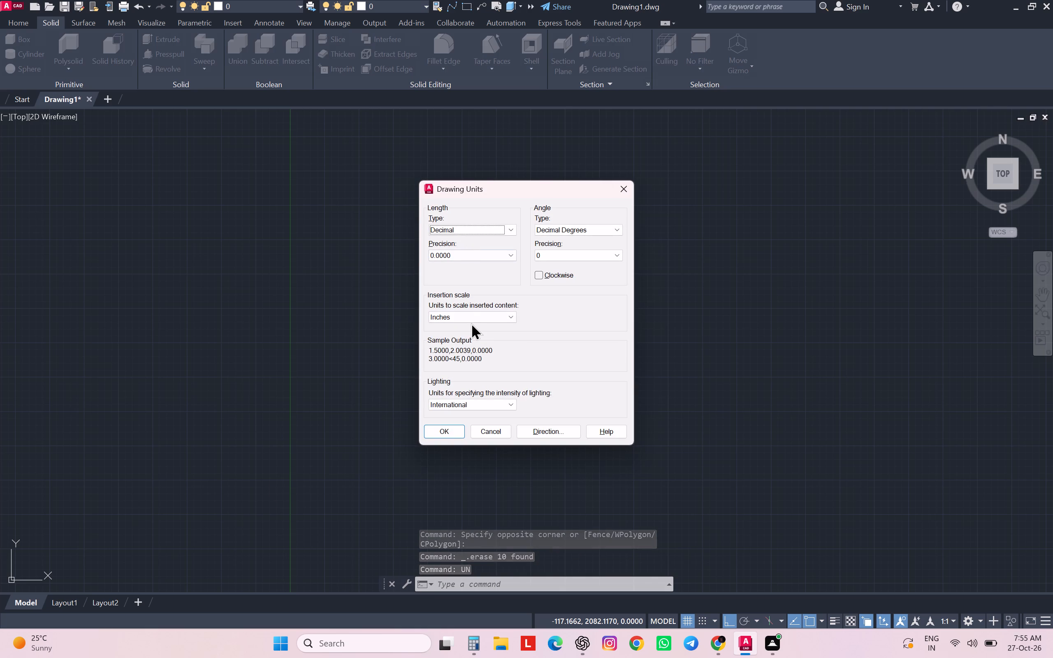
left_click(474, 318)
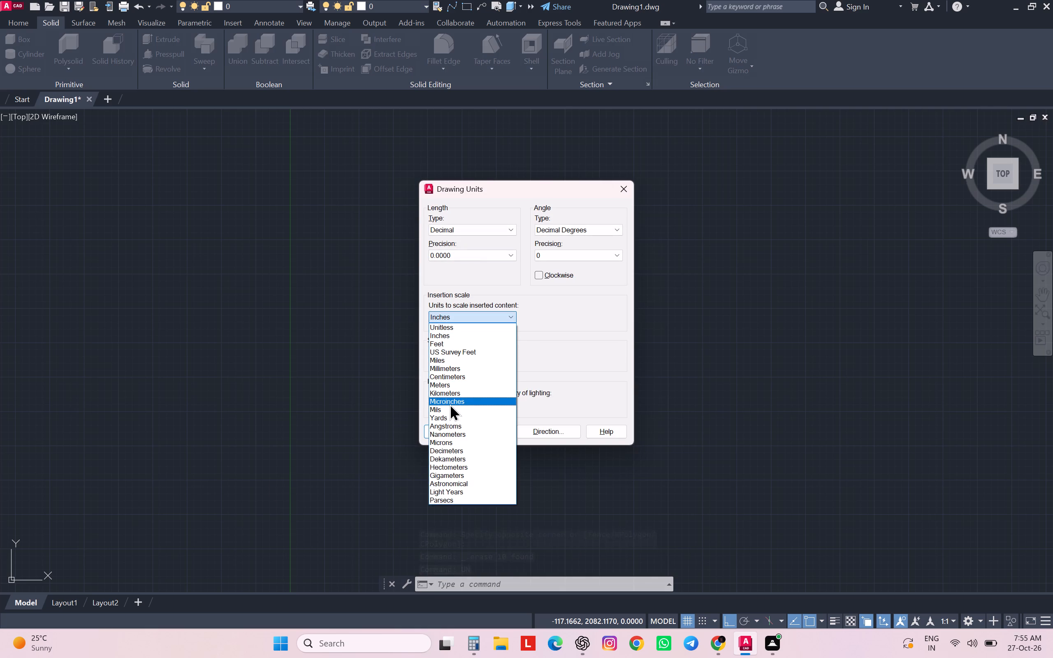
left_click(458, 378)
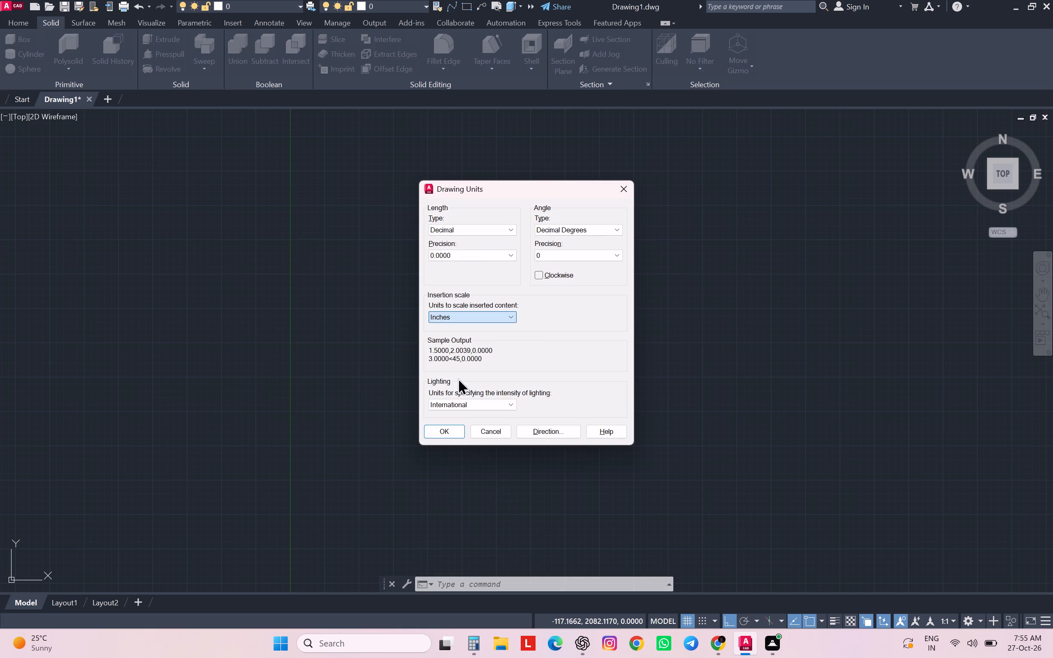
left_click(445, 429)
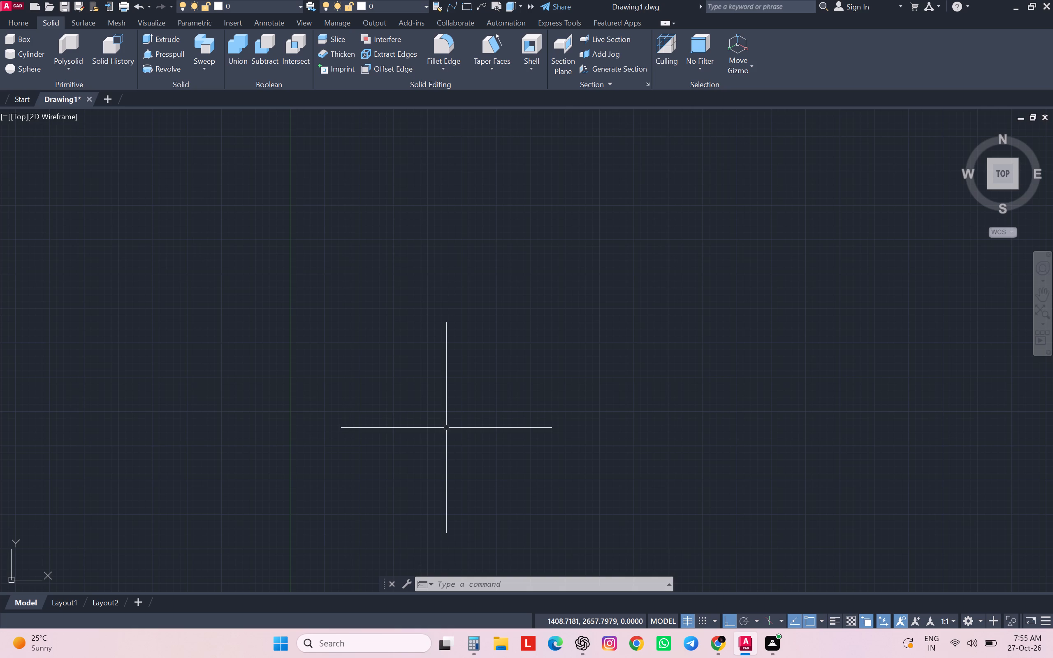
Switch to Calculator, clear the old result and add 20 + 390 + 140.
left_click(473, 651)
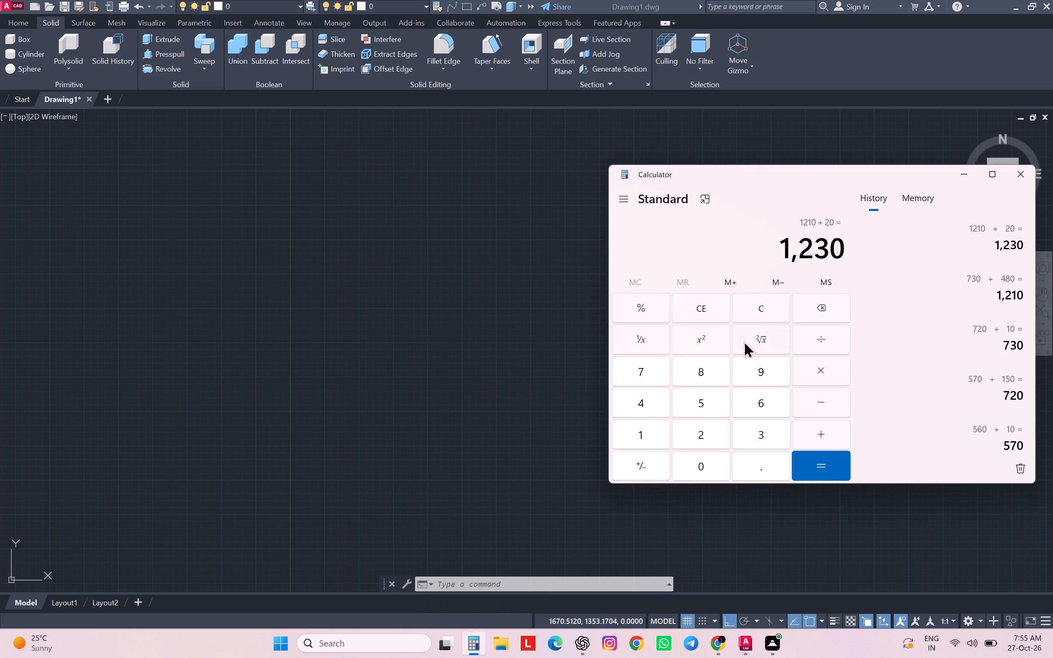
double_click(708, 305)
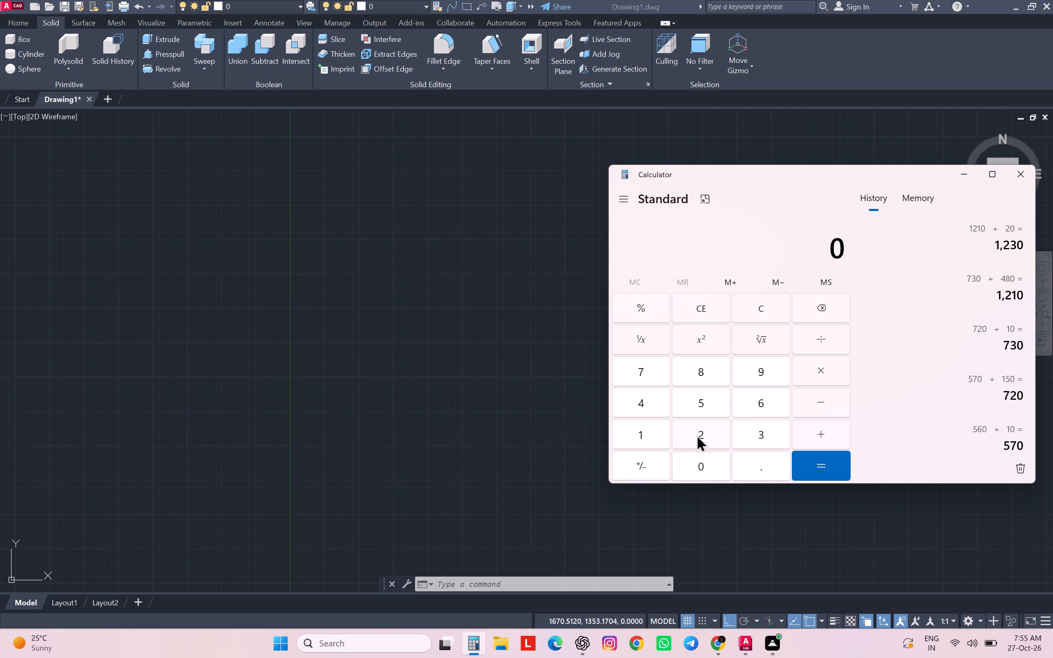
left_click(696, 435)
left_click_drag(701, 462, 705, 462)
left_click(818, 431)
left_click_drag(769, 438, 767, 431)
left_click_drag(767, 431, 767, 433)
left_click(757, 376)
left_click_drag(710, 466, 714, 466)
left_click(819, 435)
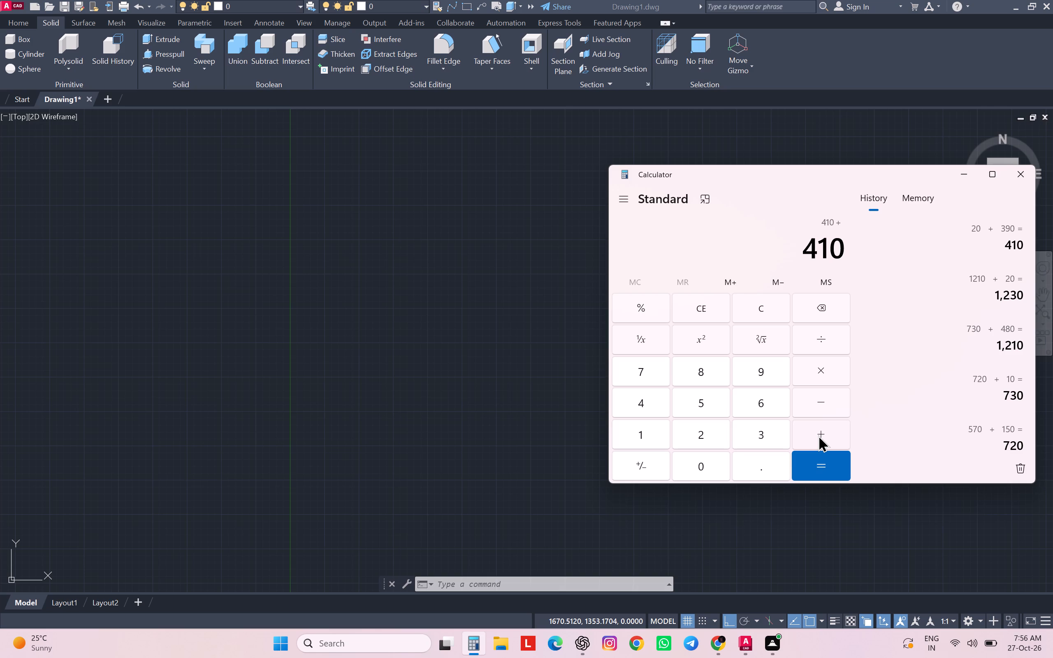
type("14")
key("0")
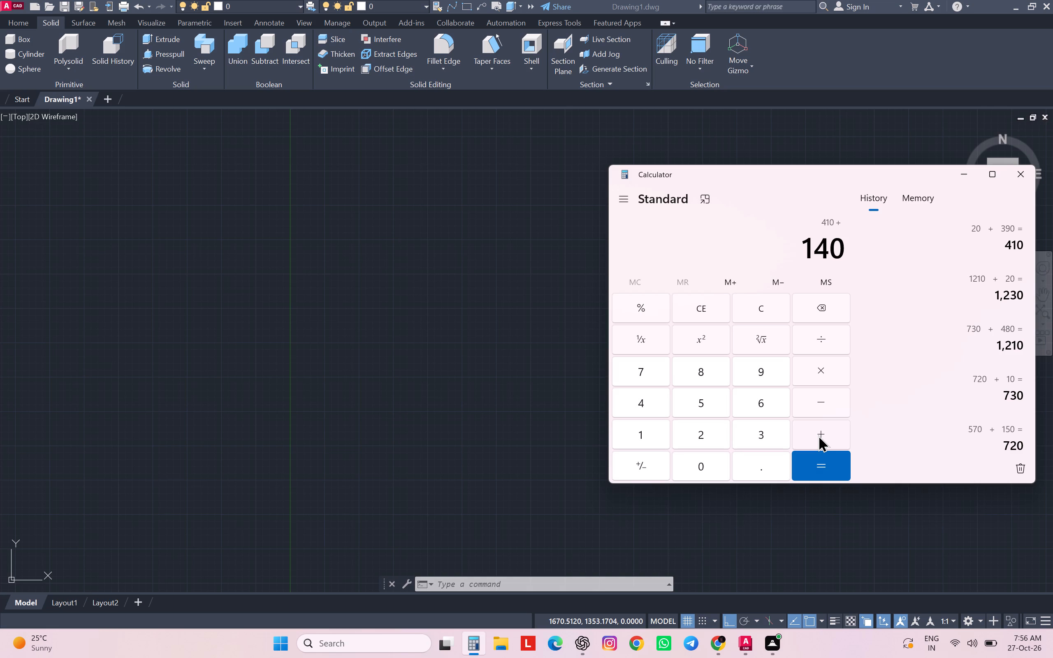
left_click(817, 433)
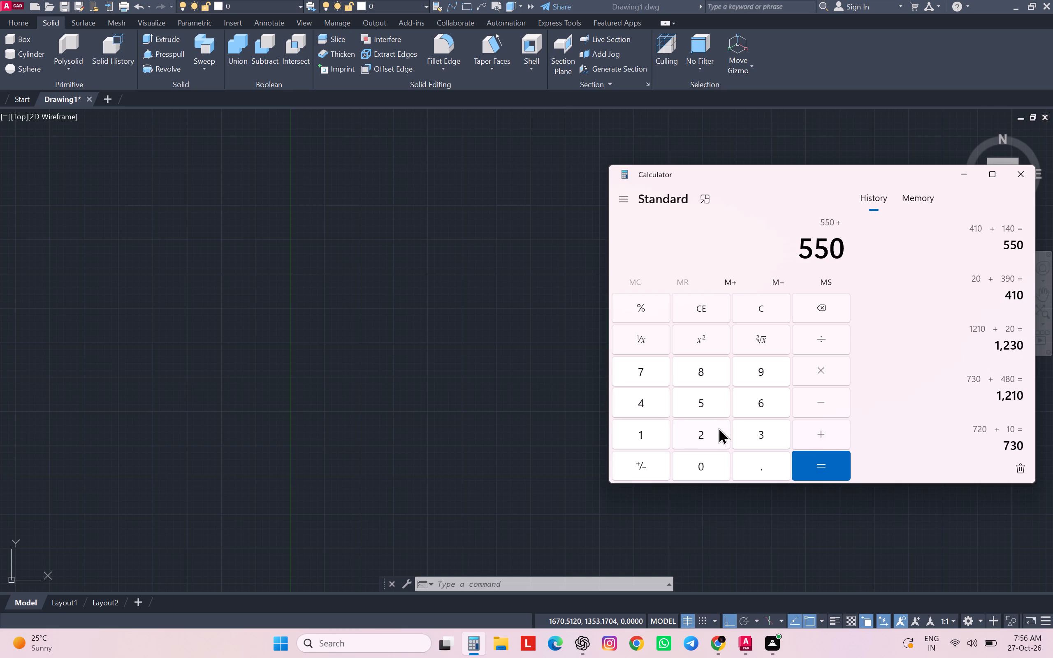
Add 20, 300, 20 and 180 to the running sum, and return to the AutoCAD drawing.
left_click(715, 429)
left_click(709, 459)
left_click(826, 438)
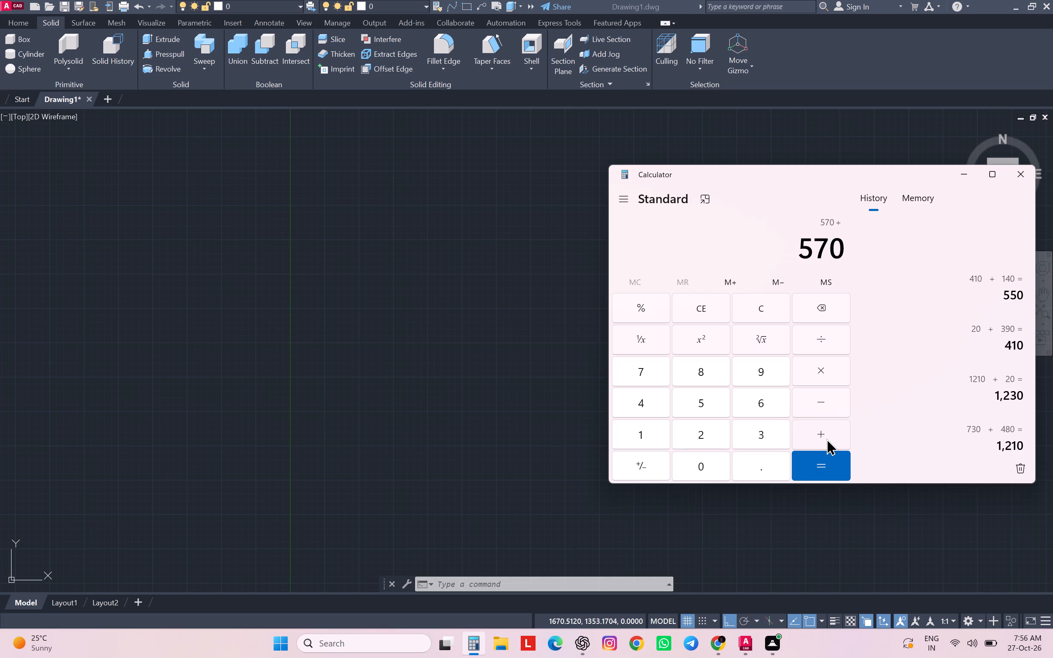
left_click(775, 440)
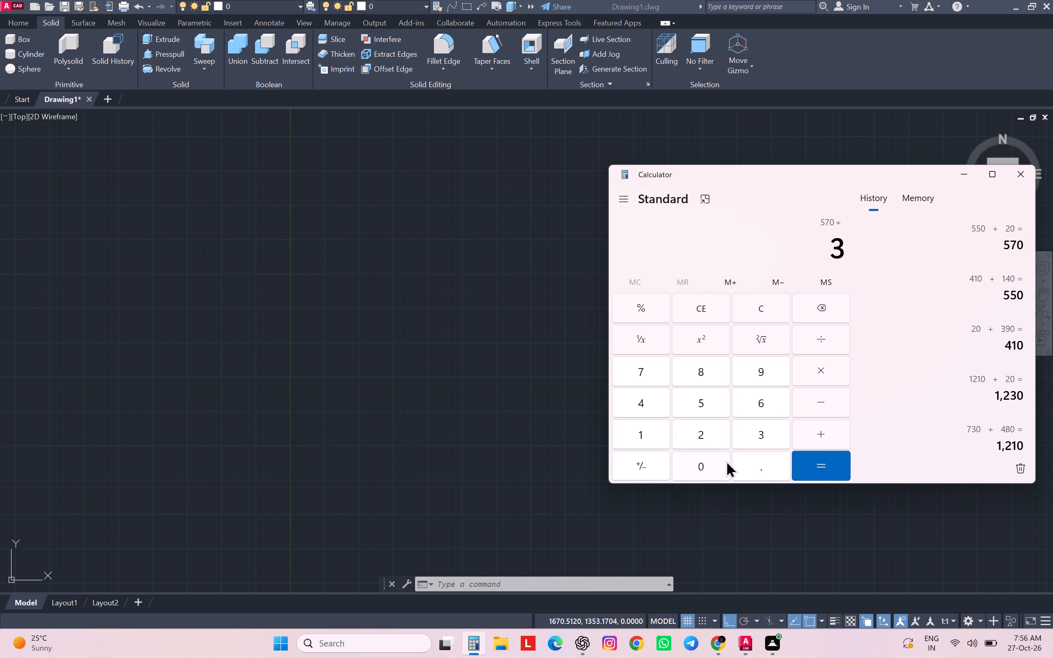
double_click(715, 463)
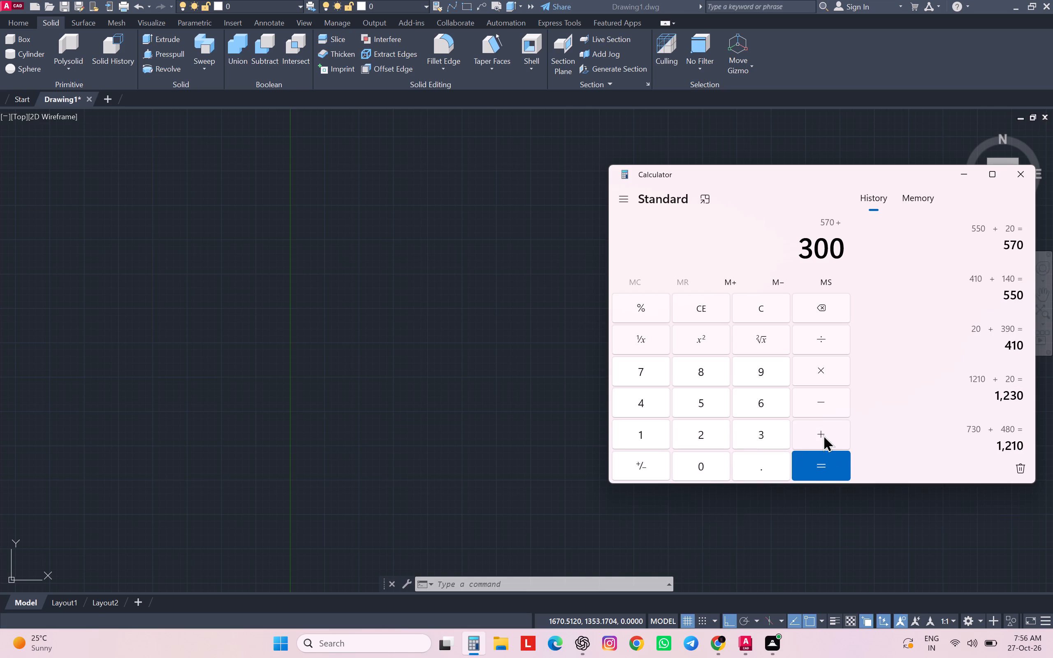
left_click(823, 435)
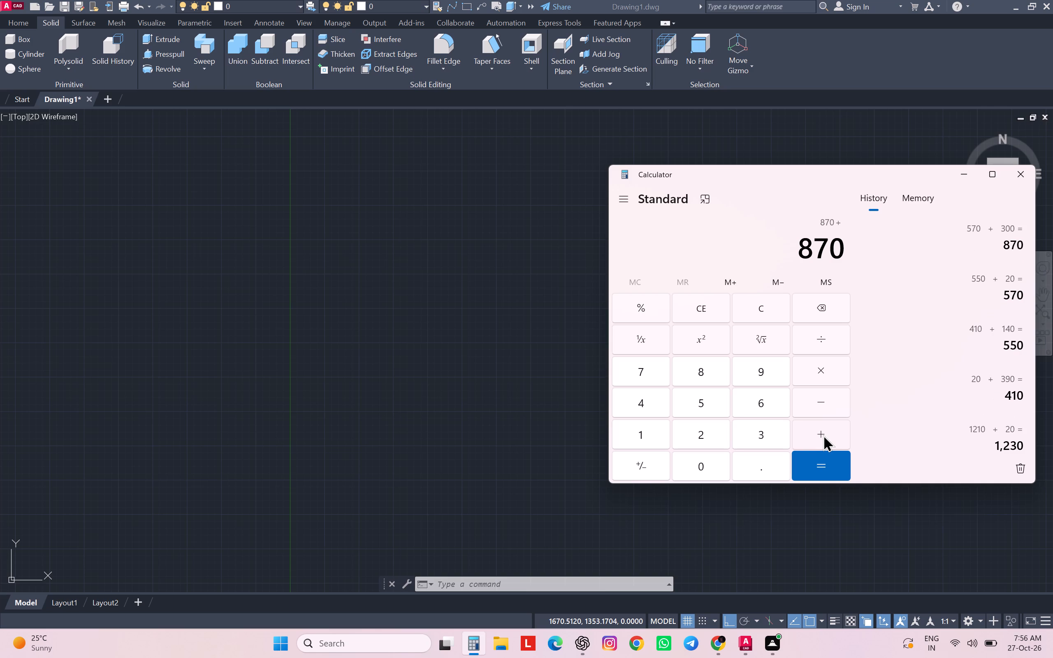
left_click(698, 437)
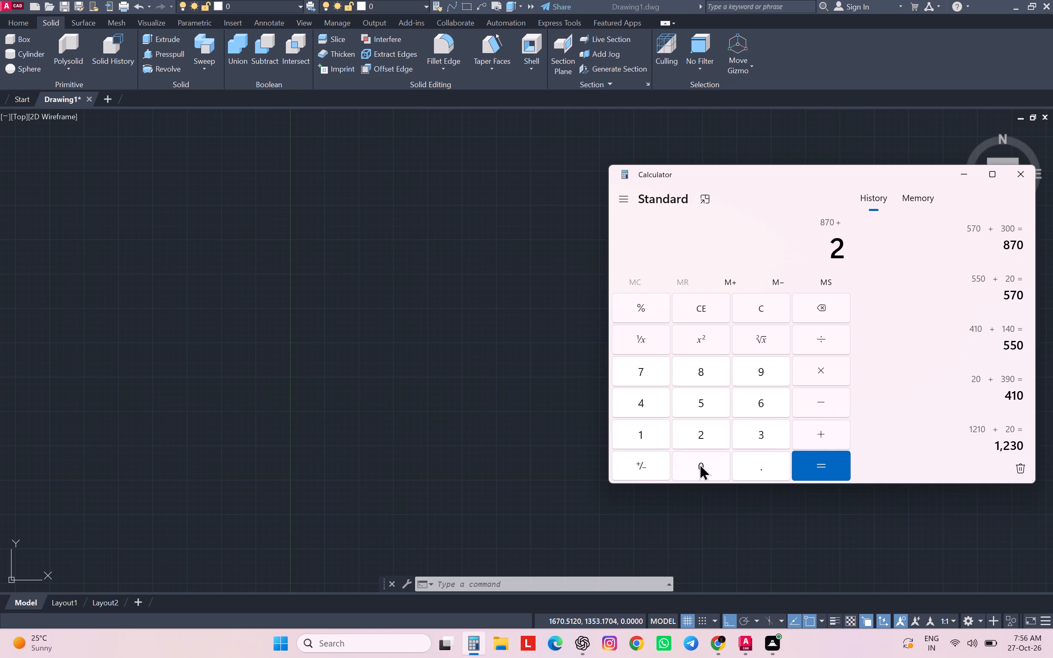
left_click(699, 463)
left_click(809, 429)
left_click_drag(663, 433, 667, 429)
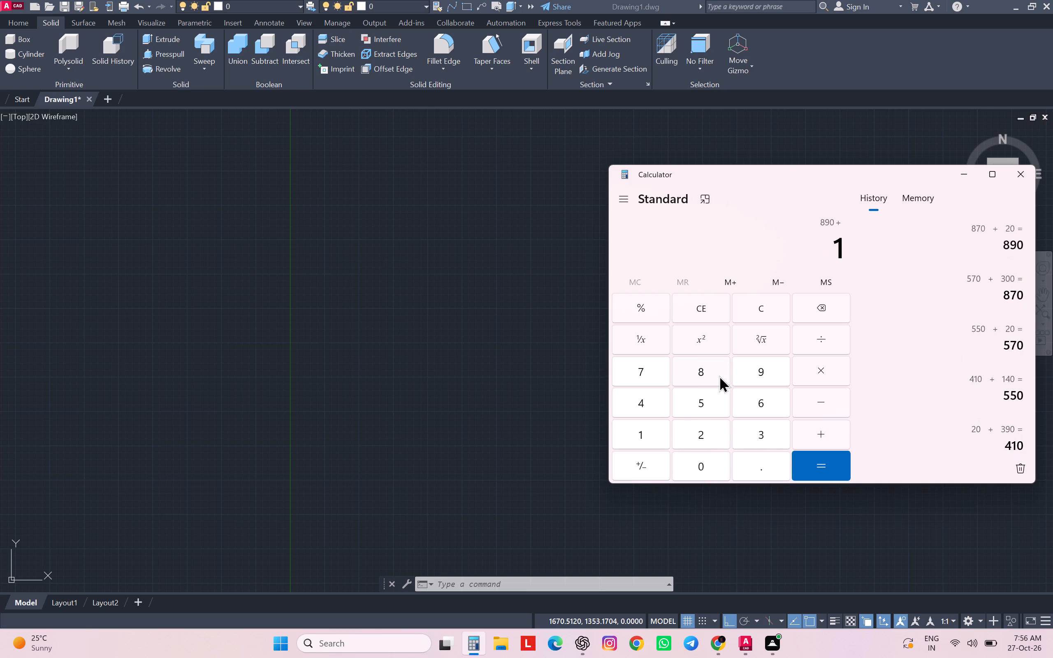
left_click(719, 375)
left_click(708, 466)
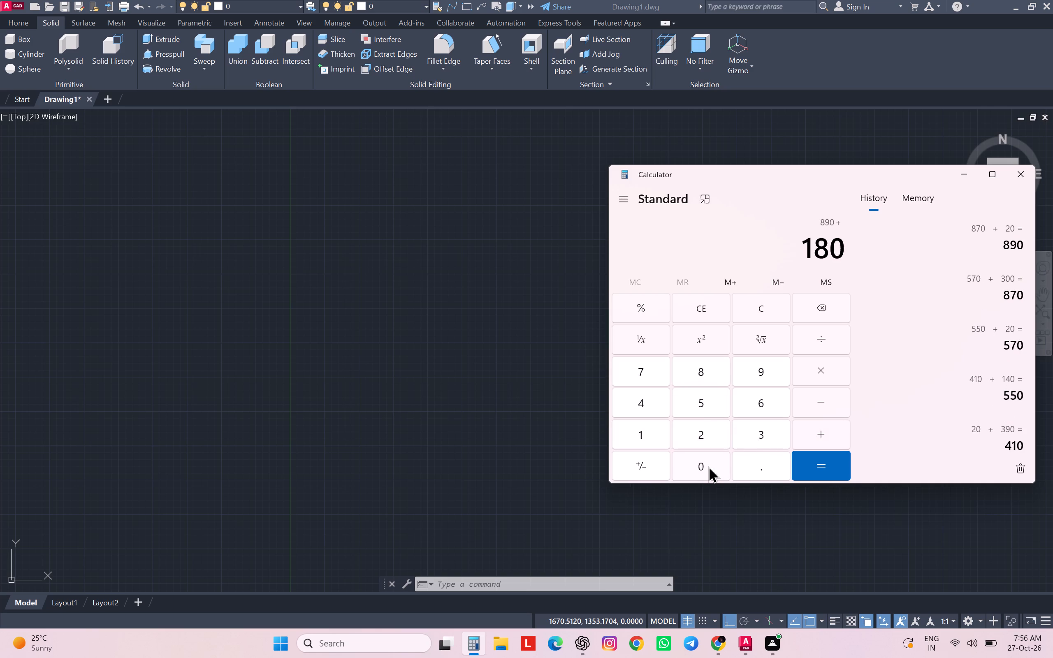
left_click(815, 476)
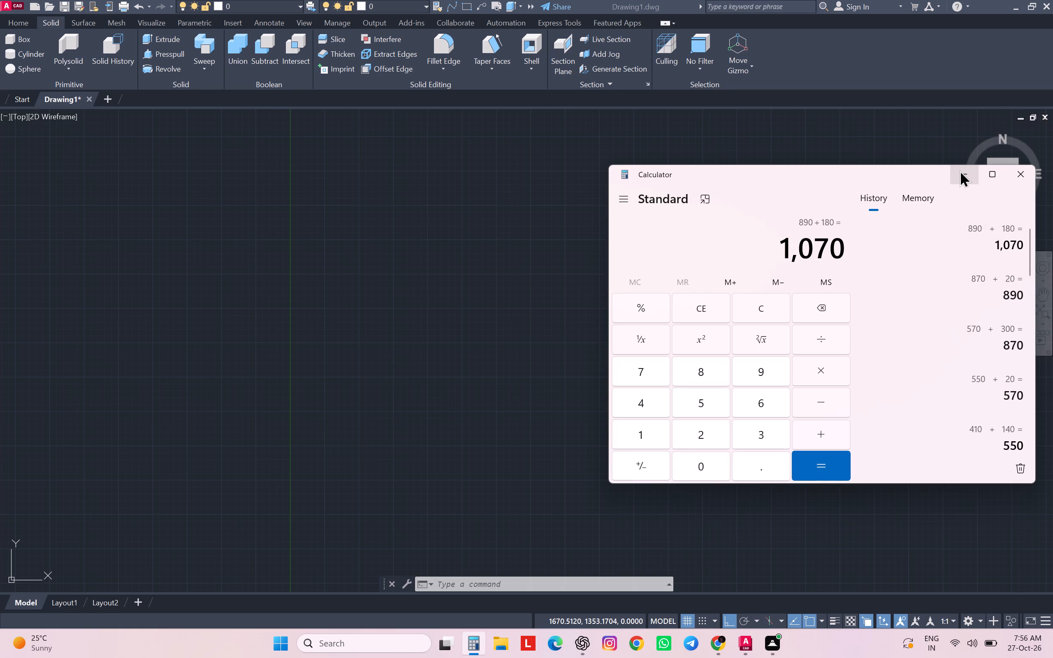
left_click(960, 170)
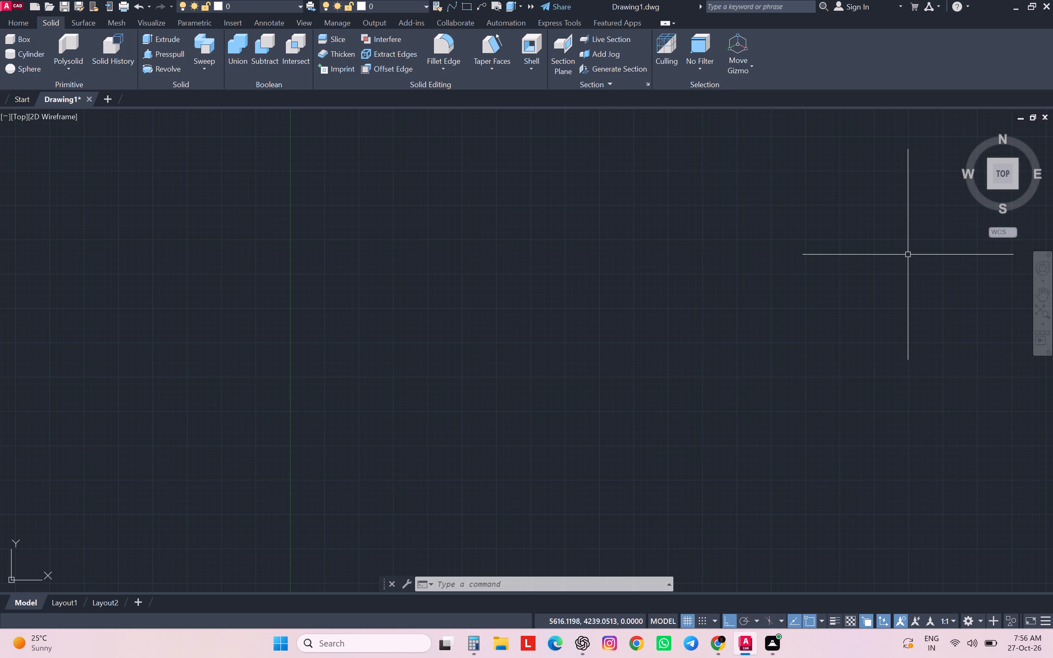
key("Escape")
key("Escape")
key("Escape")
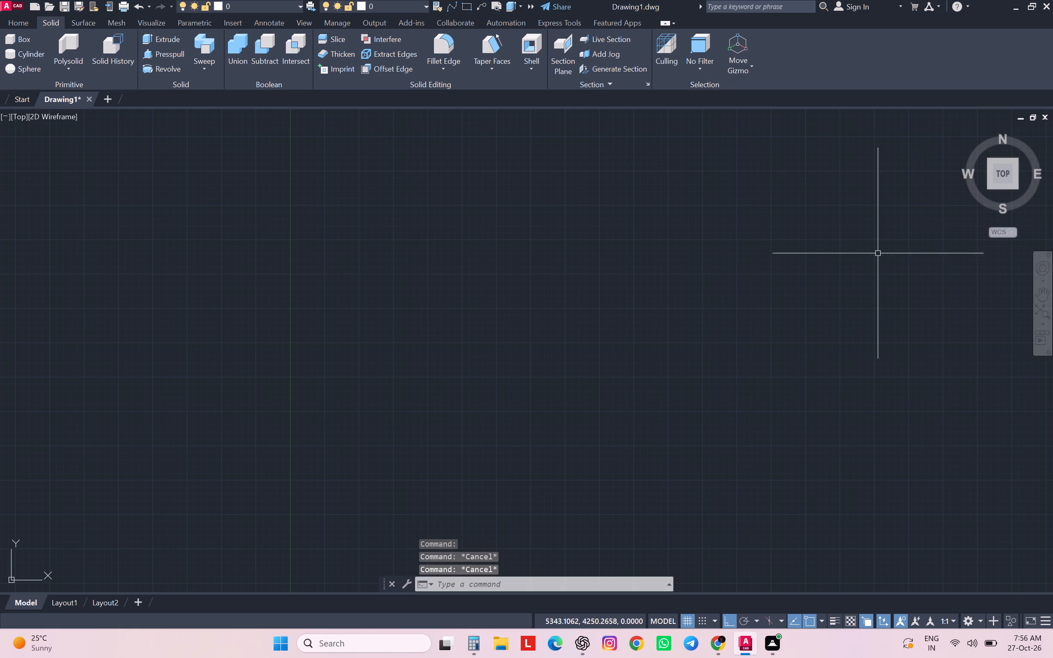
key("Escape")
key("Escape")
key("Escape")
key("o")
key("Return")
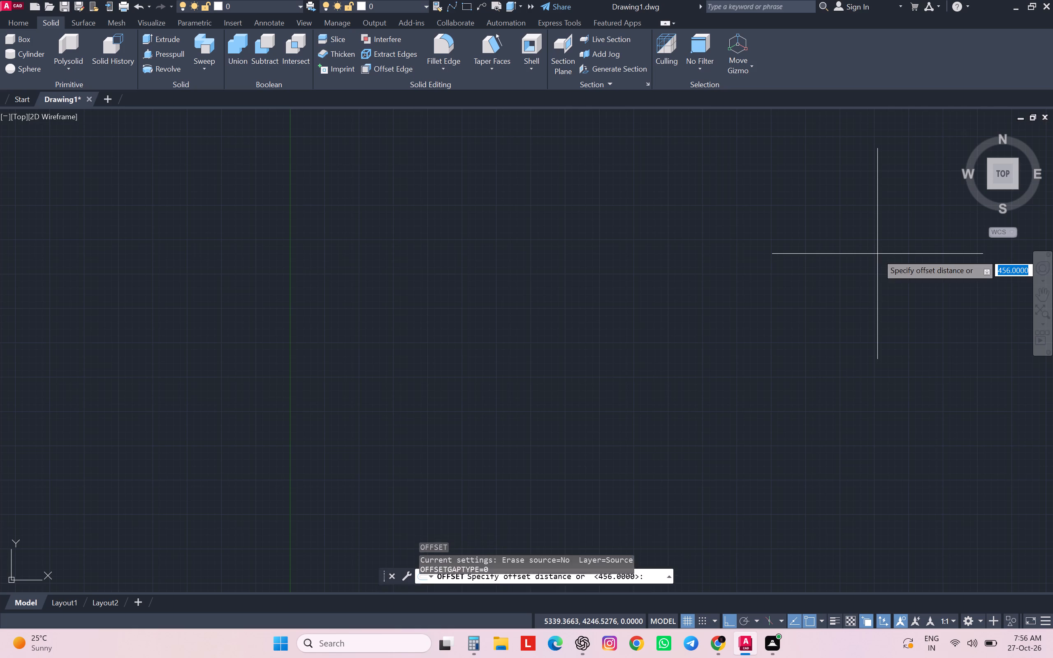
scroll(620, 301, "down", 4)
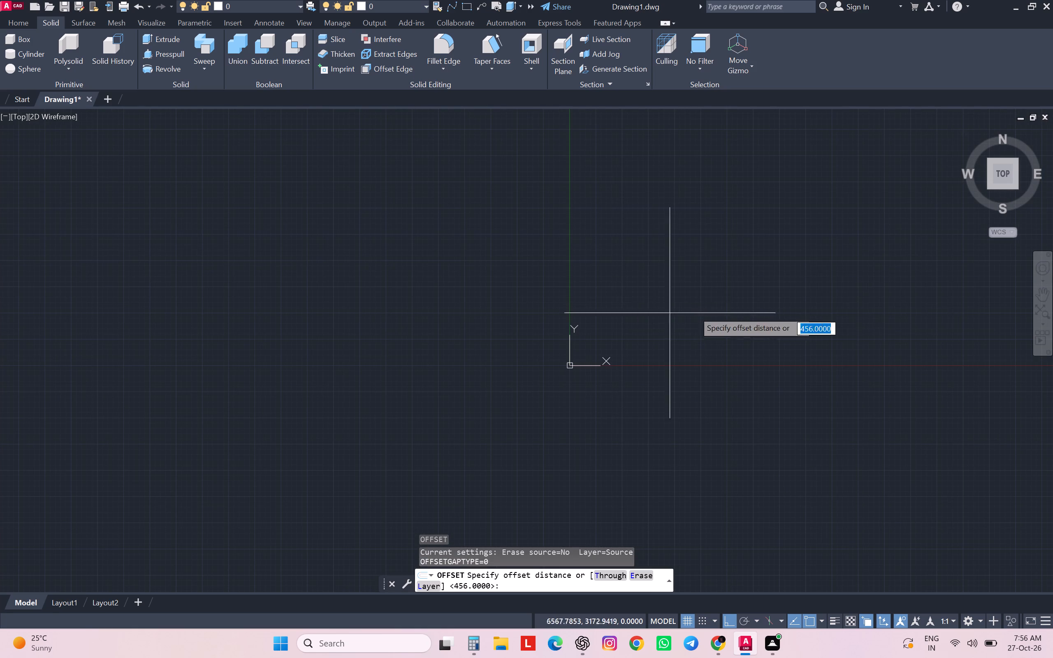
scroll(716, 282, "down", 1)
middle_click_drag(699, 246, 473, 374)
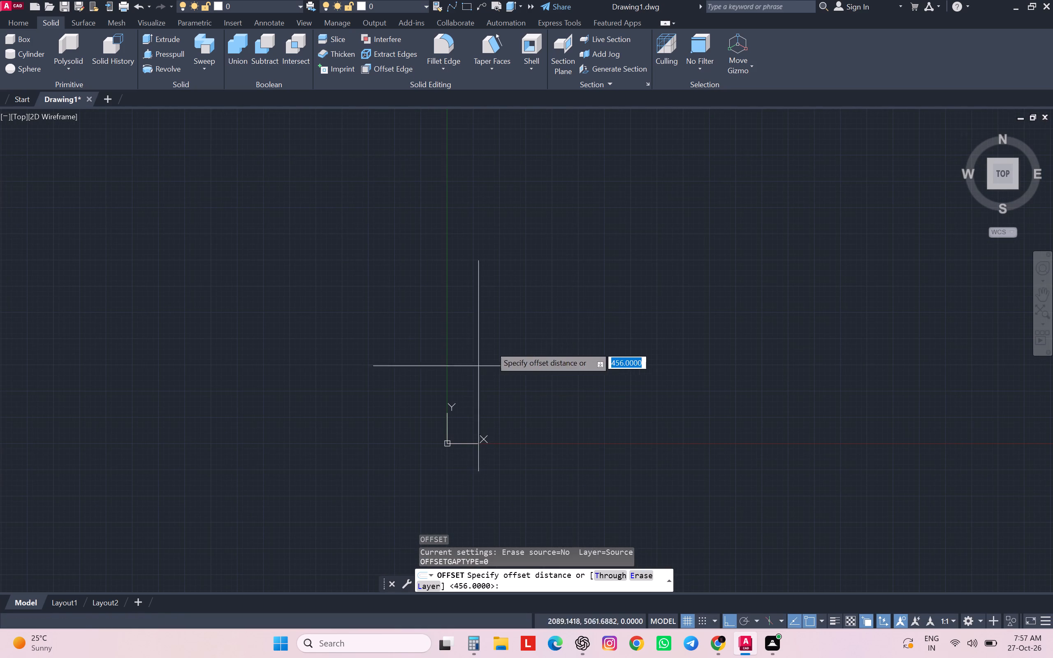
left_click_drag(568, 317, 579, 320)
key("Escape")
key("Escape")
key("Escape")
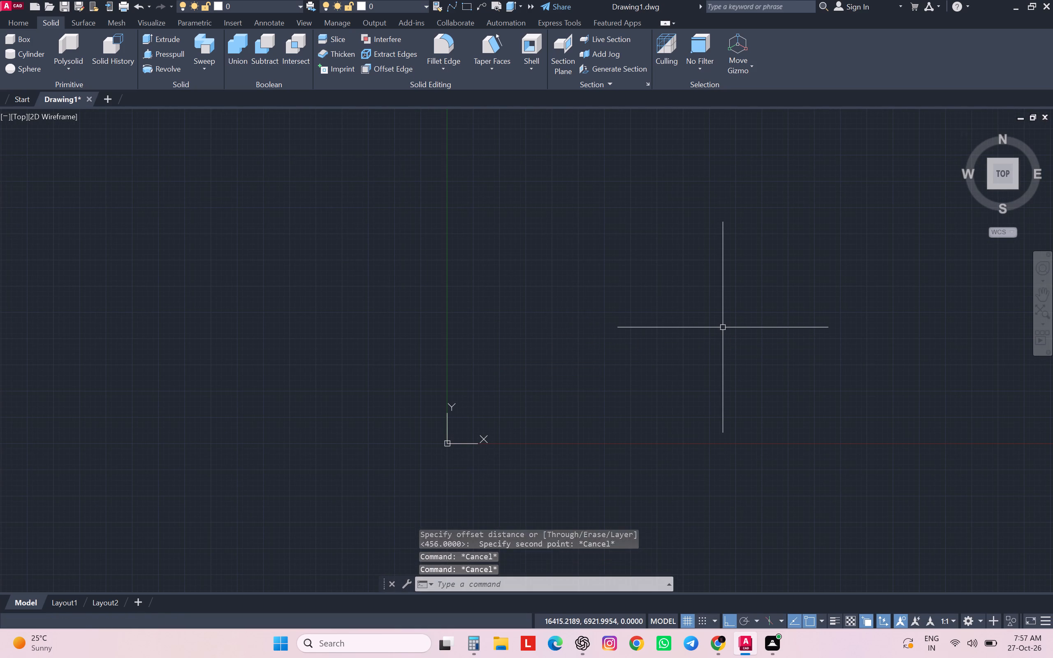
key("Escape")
Draw a horizontal line 1070 units long in the empty drawing area.
key("l")
key("Return")
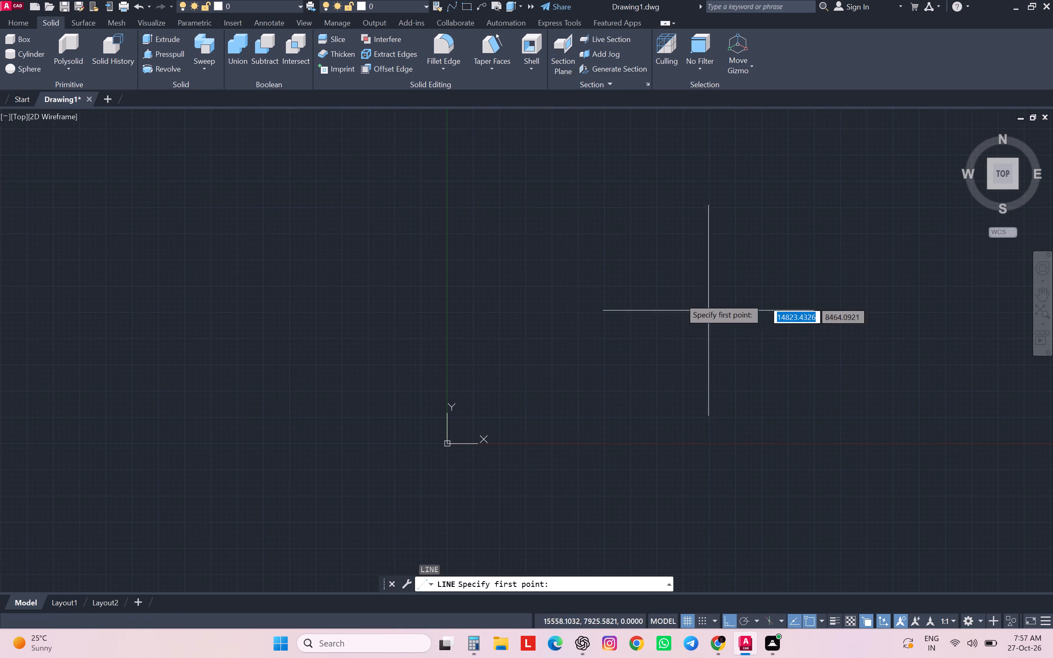
left_click(626, 287)
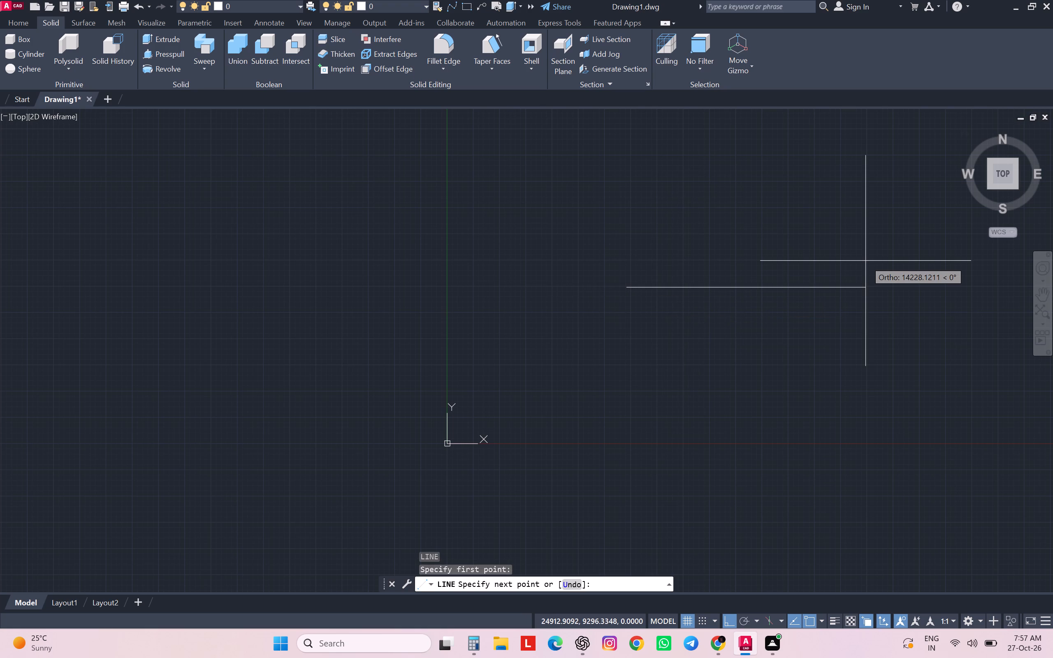
type("107")
key("0")
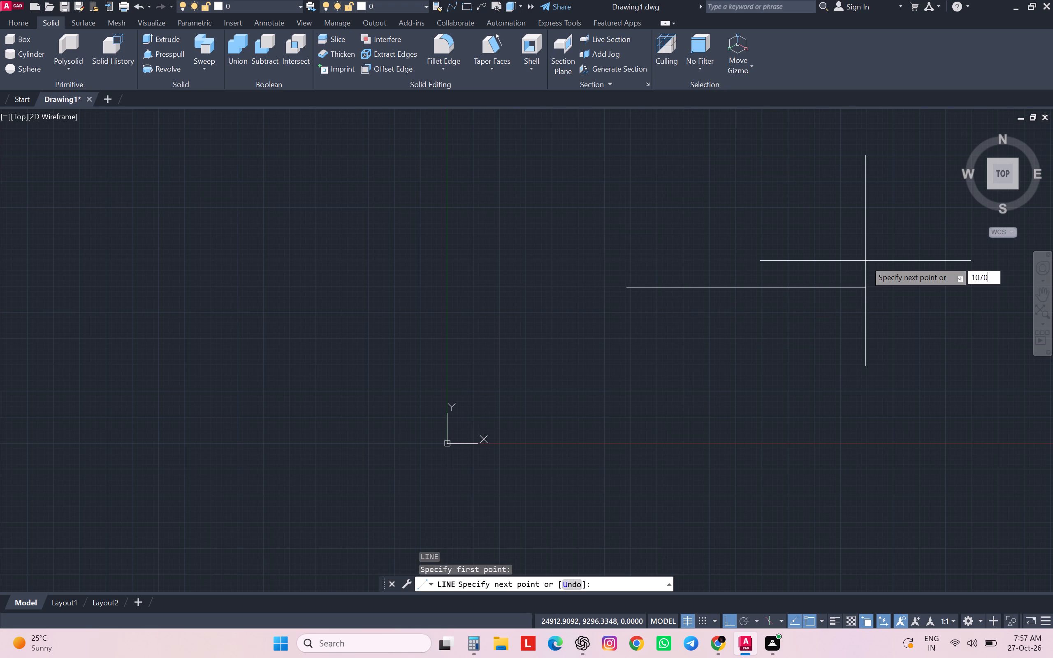
key("Return")
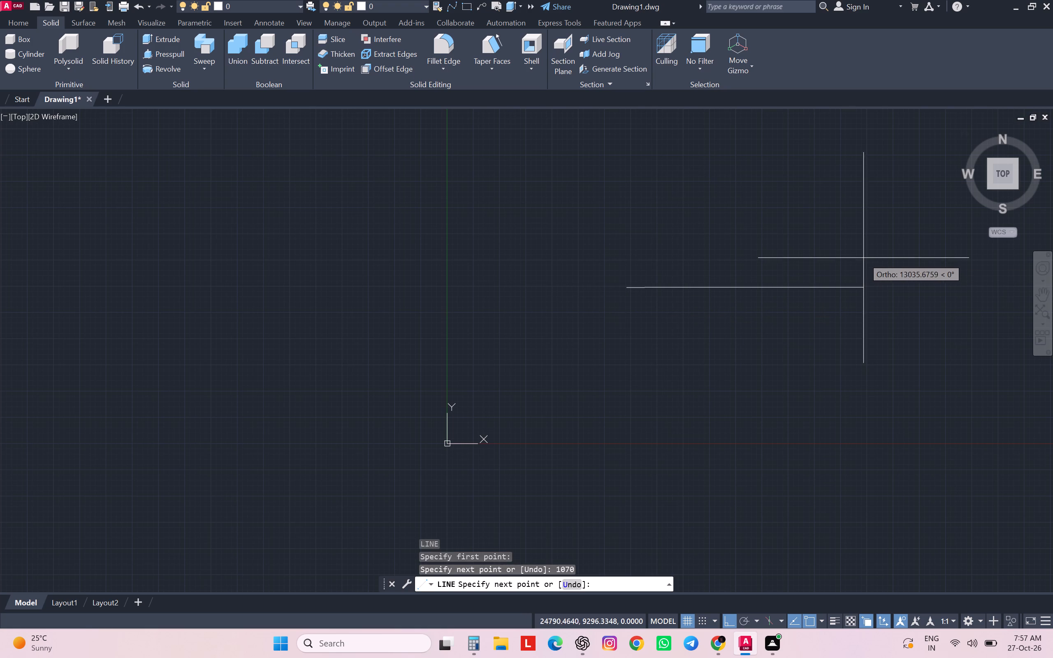
scroll(617, 282, "up", 2)
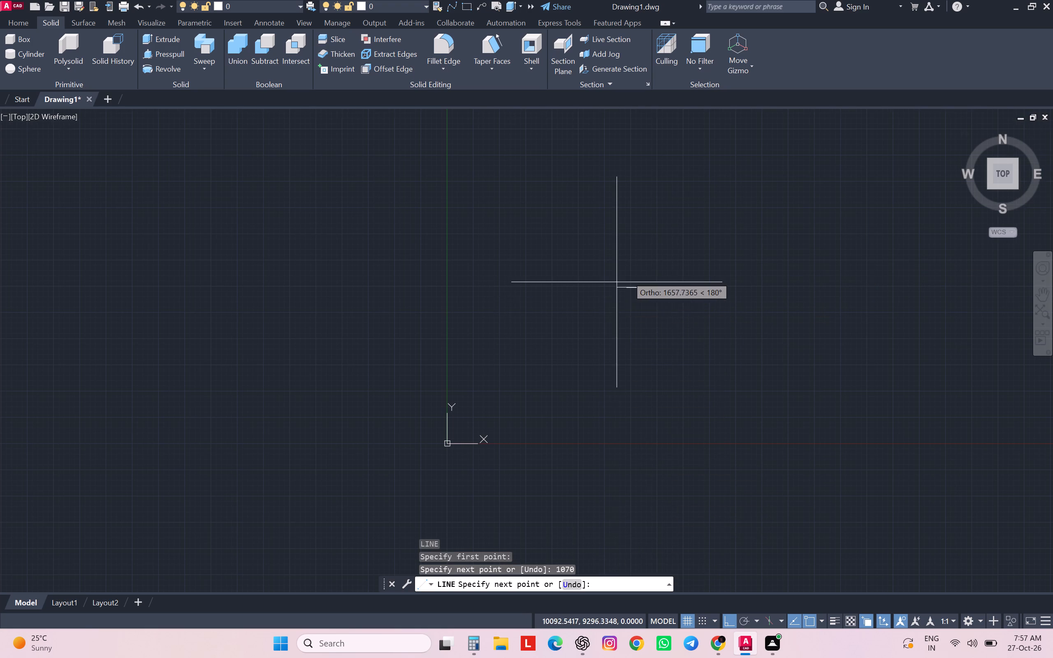
scroll(627, 276, "up", 2)
key("Escape")
scroll(712, 378, "up", 1)
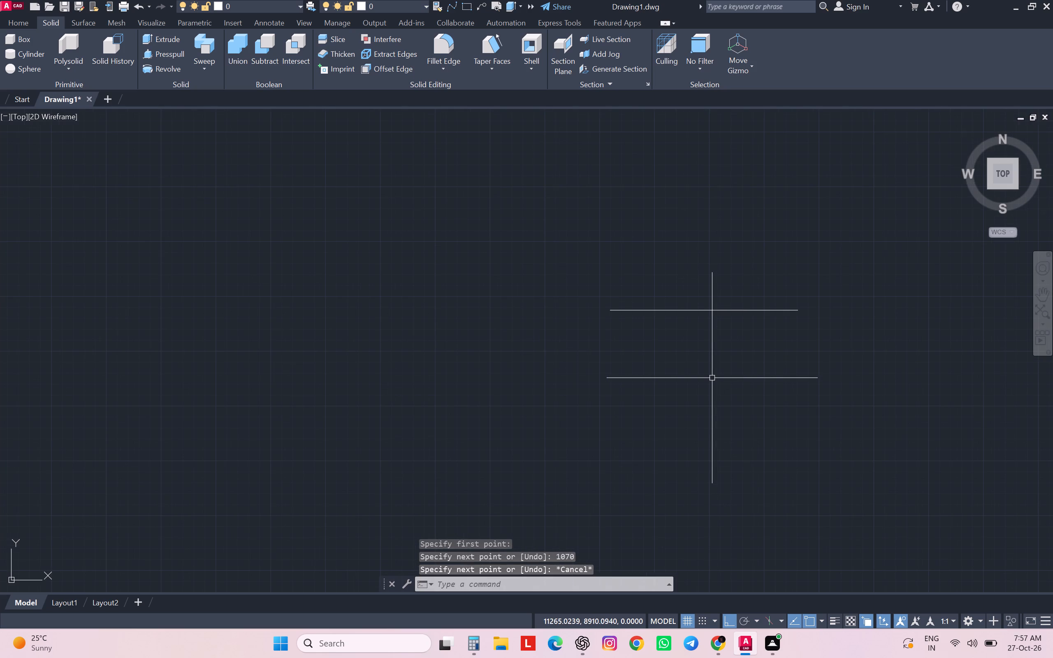
Attach WhatsApp Image 2026-10-27 at 7.52.41 AM beside the line's left end, scaled to roughly three times the line's length.
type("ima")
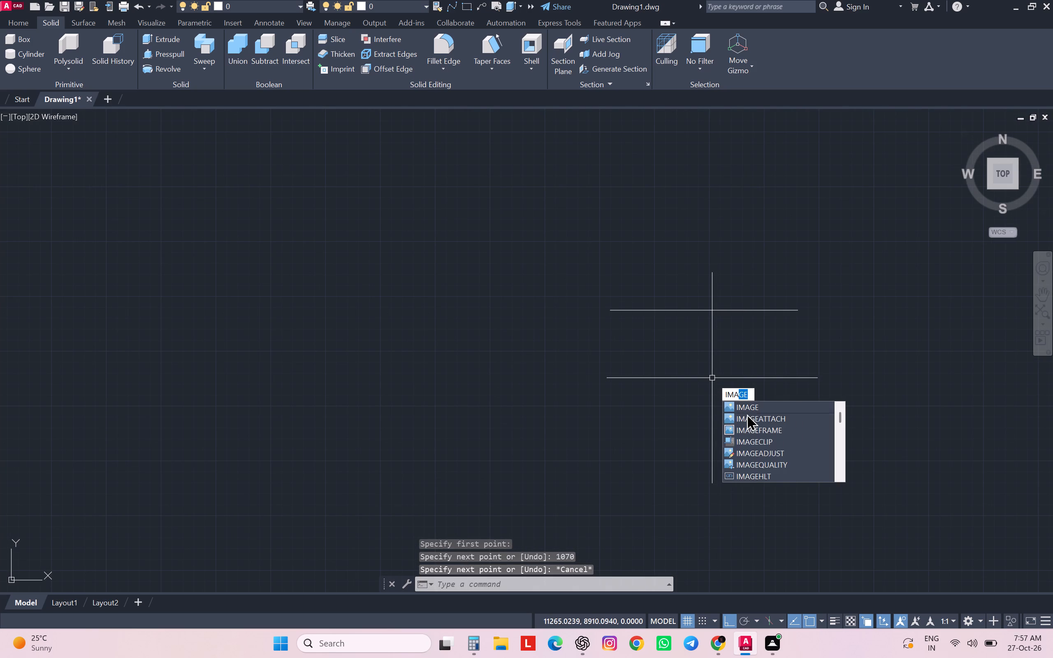
left_click(747, 415)
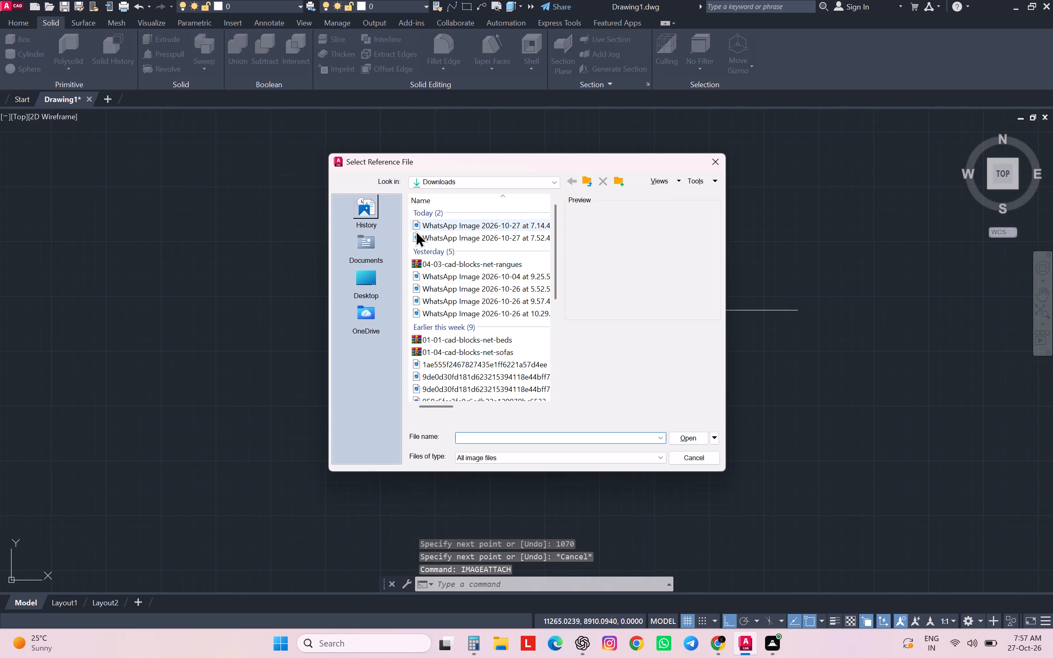
left_click(445, 222)
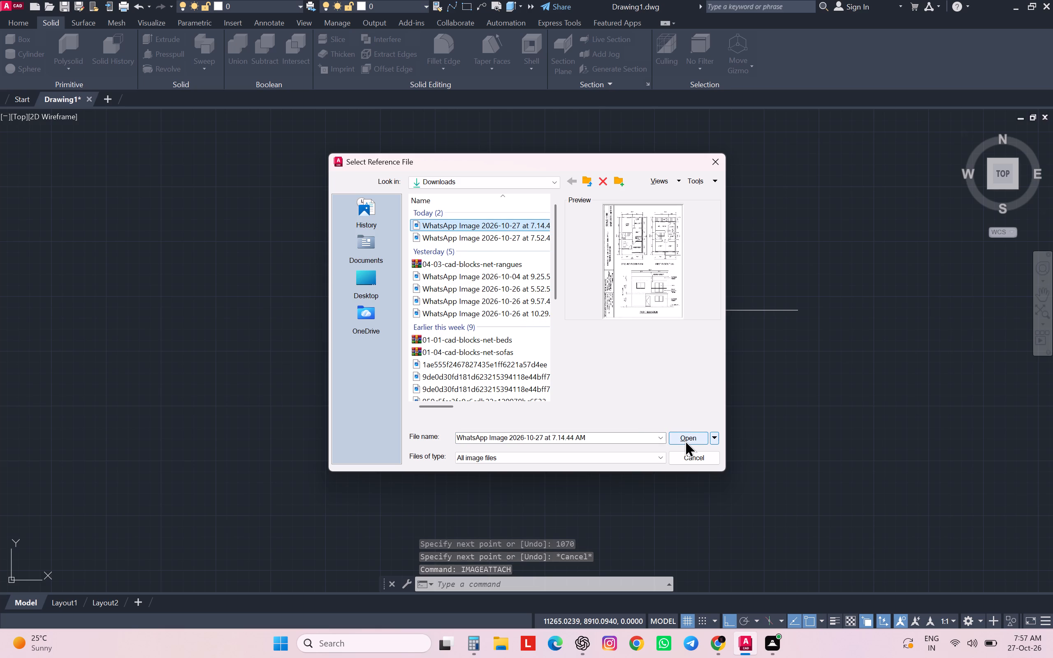
left_click(486, 243)
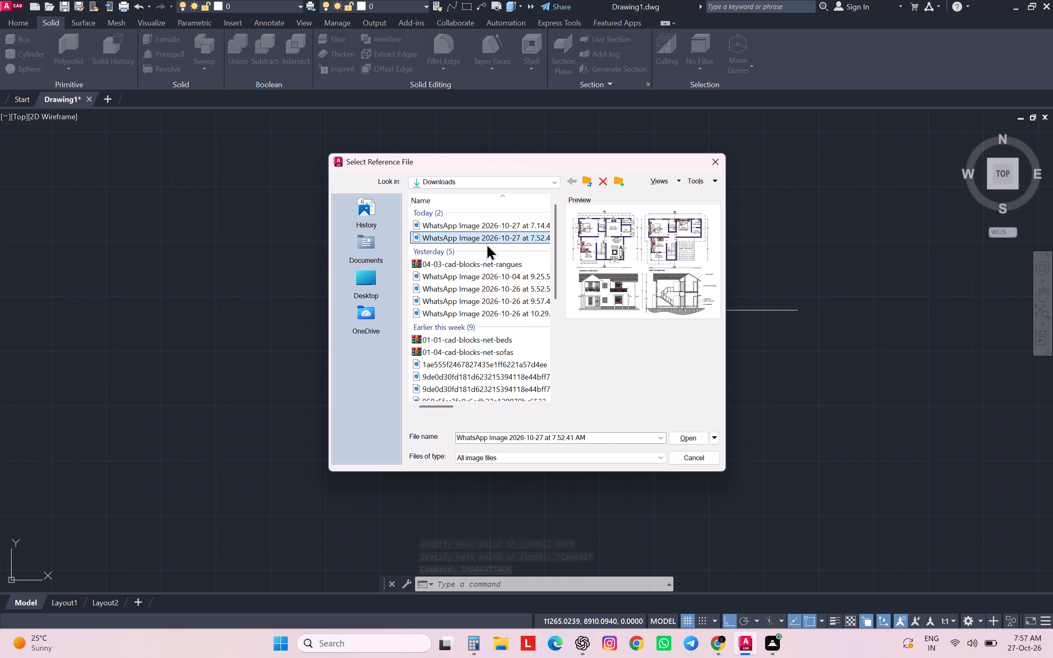
left_click(673, 438)
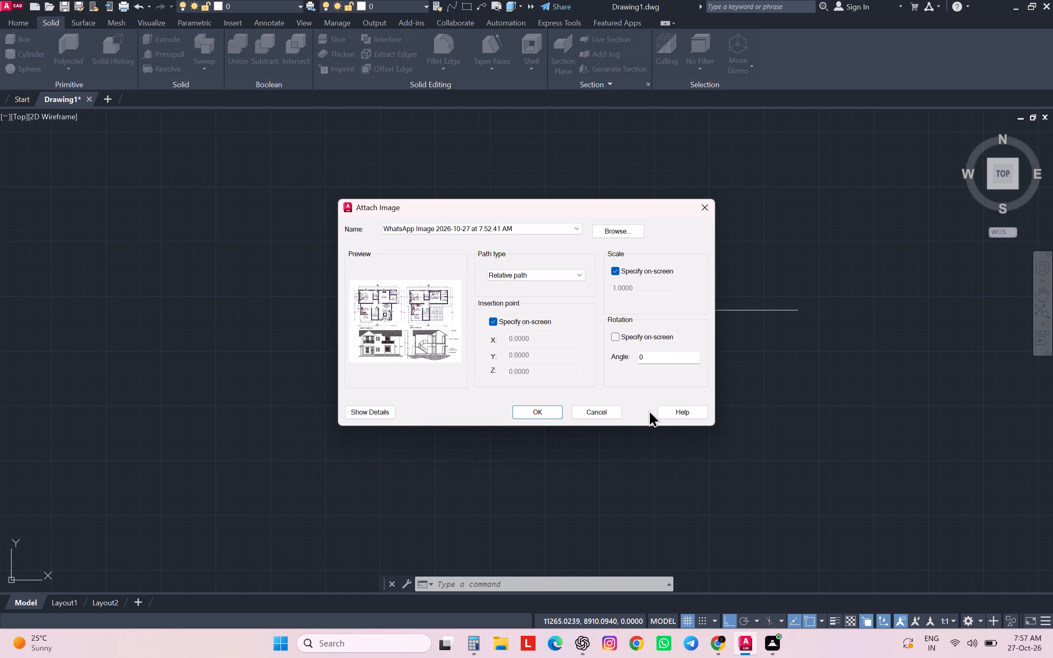
left_click(520, 417)
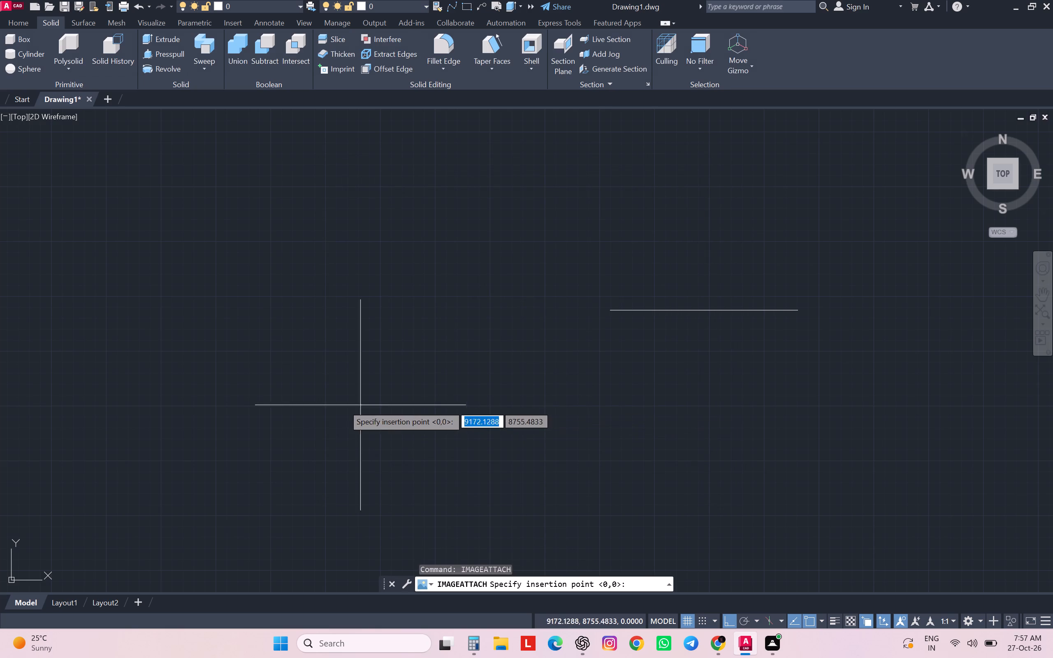
scroll(146, 402, "down", 2)
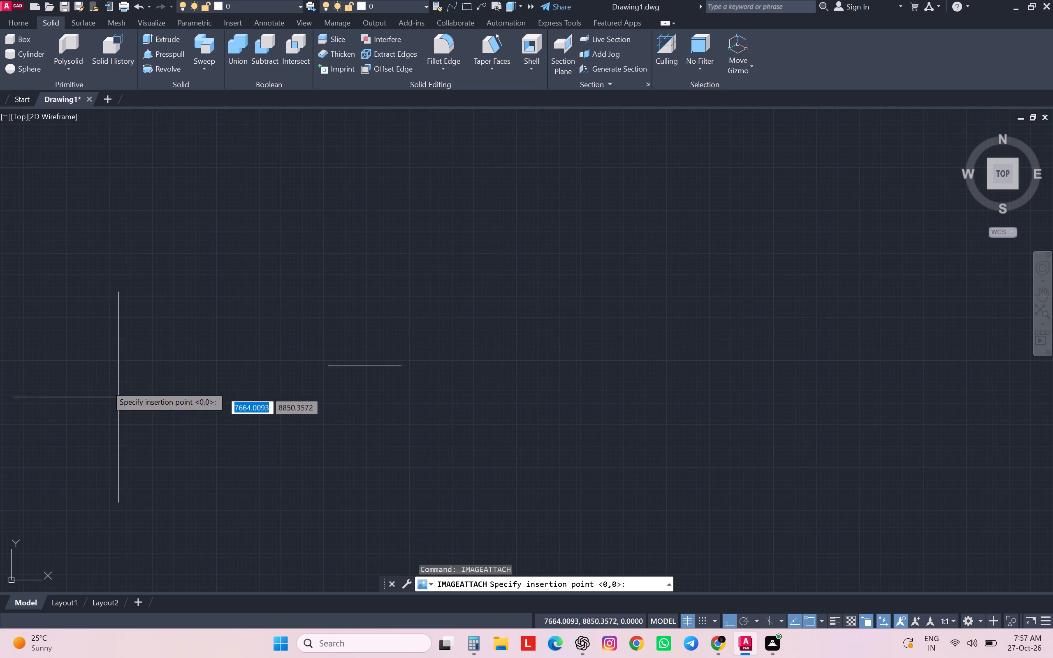
left_click(75, 412)
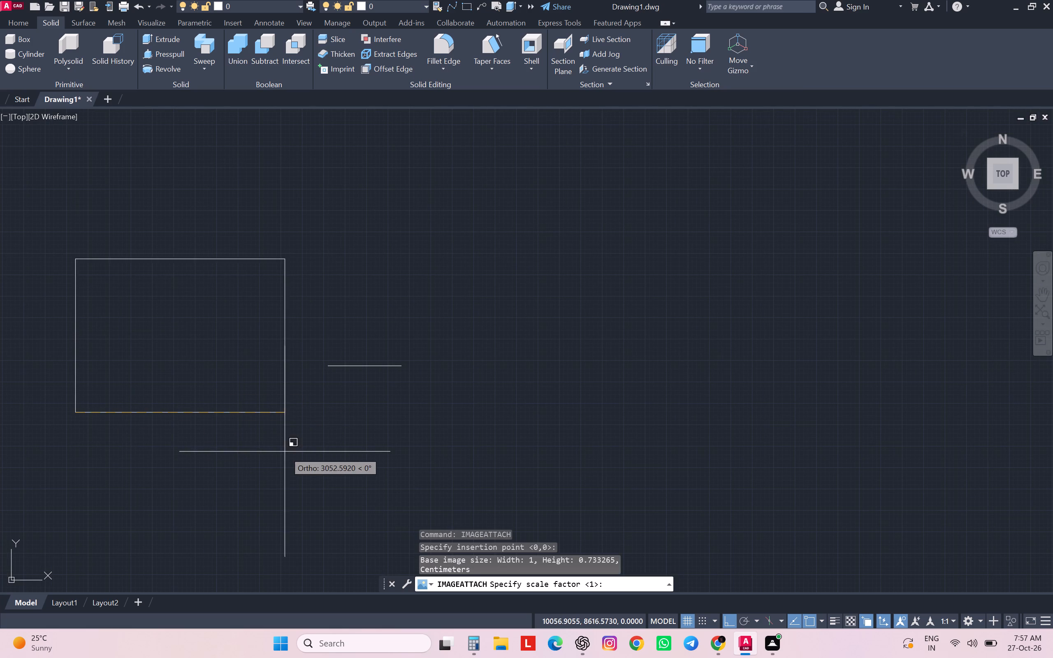
left_click(293, 452)
middle_click_drag(304, 405, 387, 476)
scroll(304, 404, "down", 1)
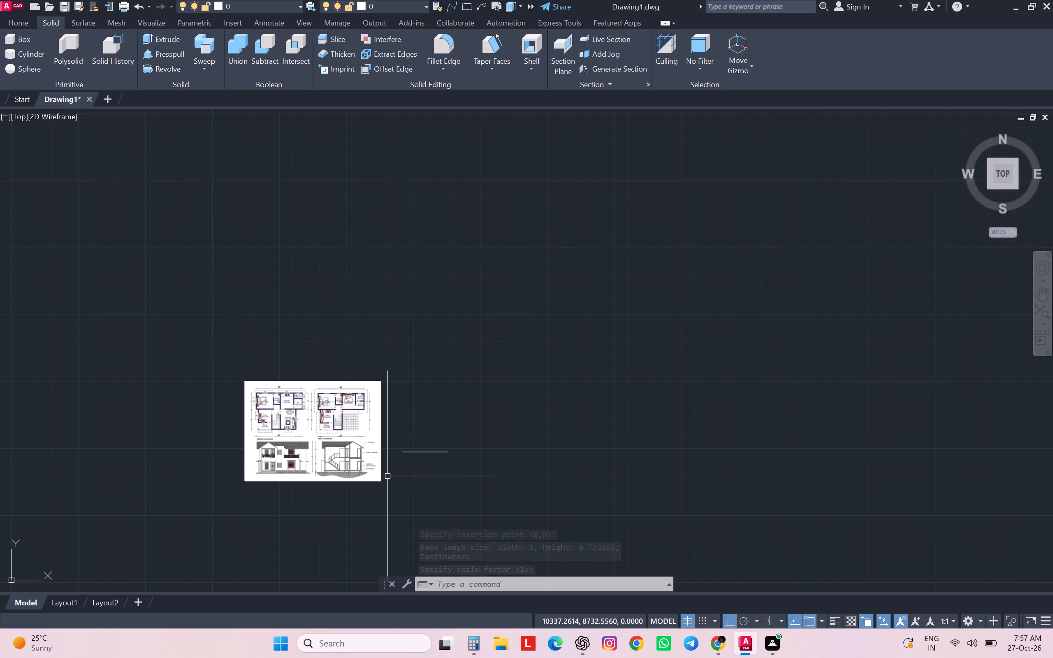
Move the 1070-unit line straight up about 1500 units, level with the upper part of the attached image.
left_click(435, 453)
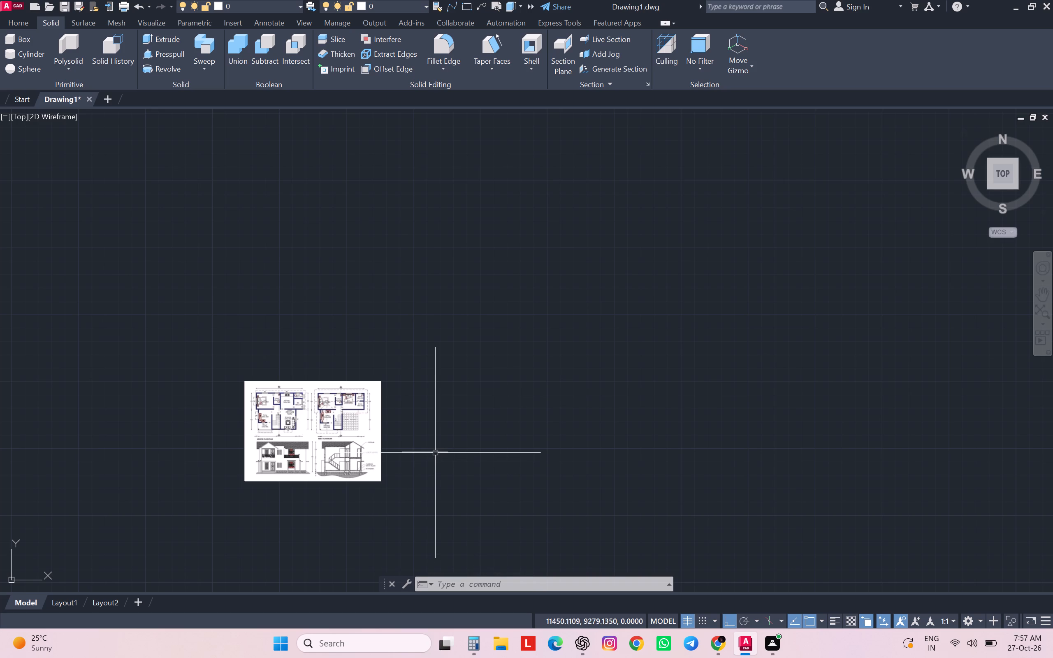
key("m")
key("Return")
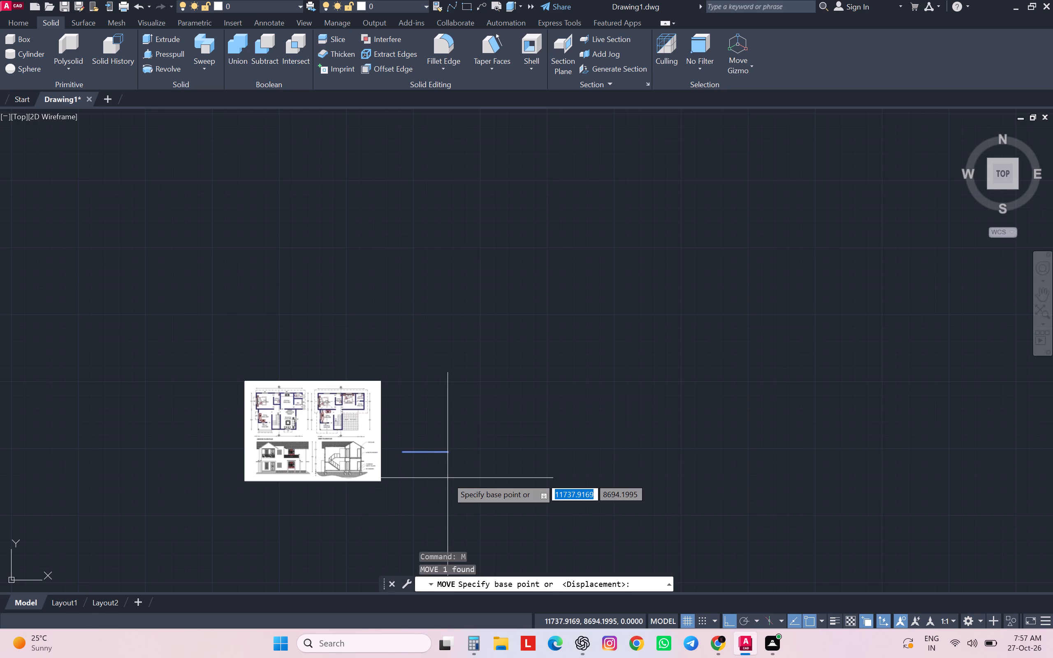
scroll(383, 449, "up", 3)
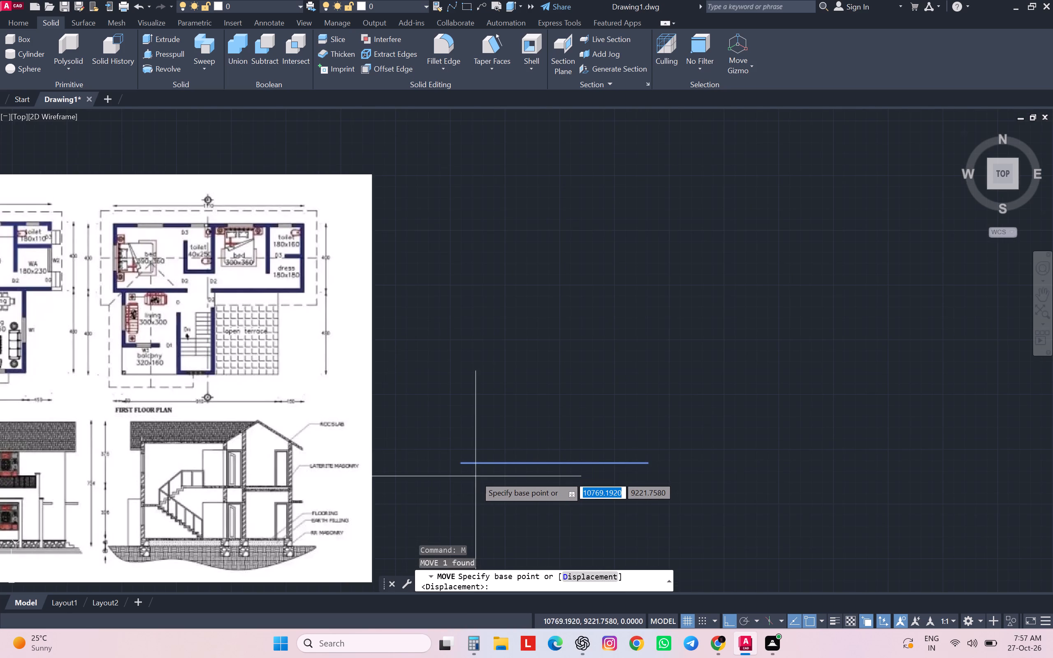
left_click(464, 466)
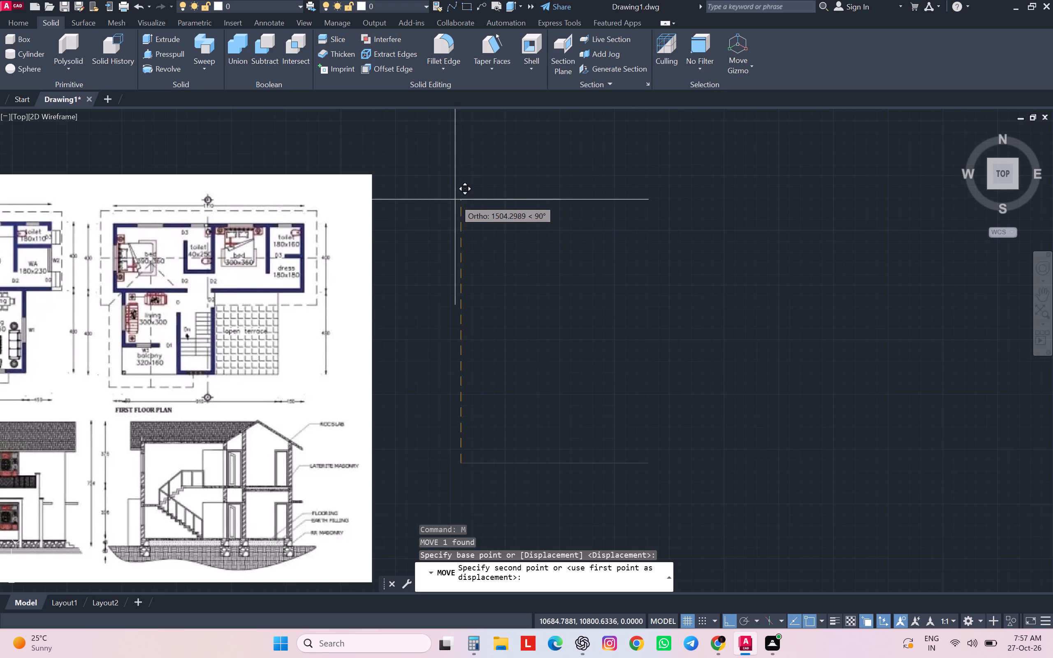
left_click(455, 199)
Draw a vertical line straight down from the left end of the 1070-unit line, slightly longer than that line.
middle_click_drag(401, 278, 442, 273)
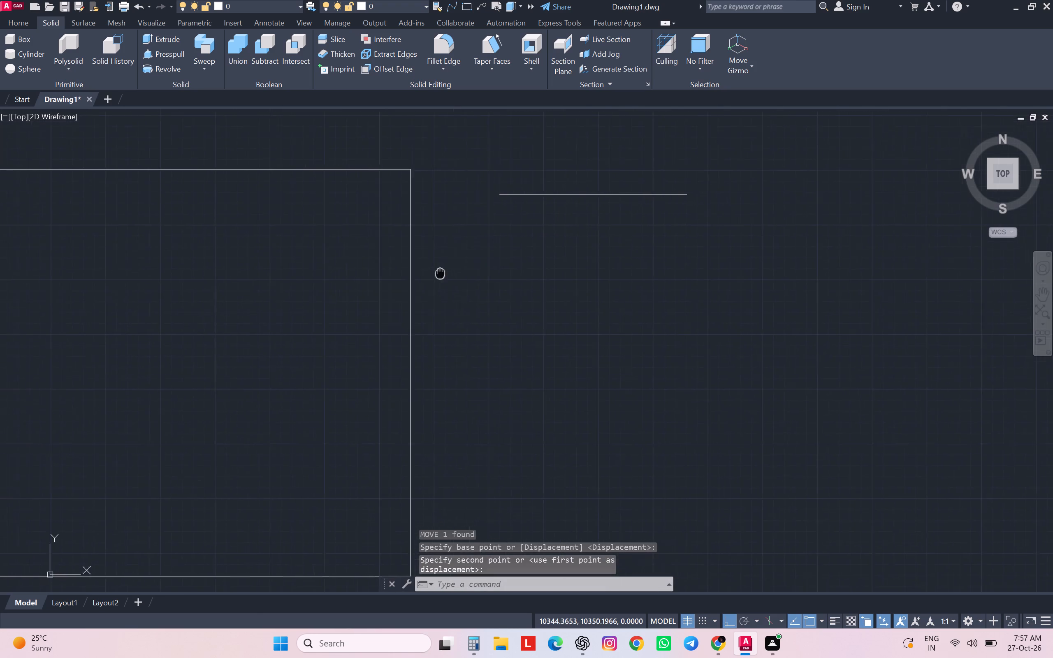
middle_click_drag(442, 273, 512, 276)
scroll(517, 284, "down", 1)
scroll(515, 285, "up", 1)
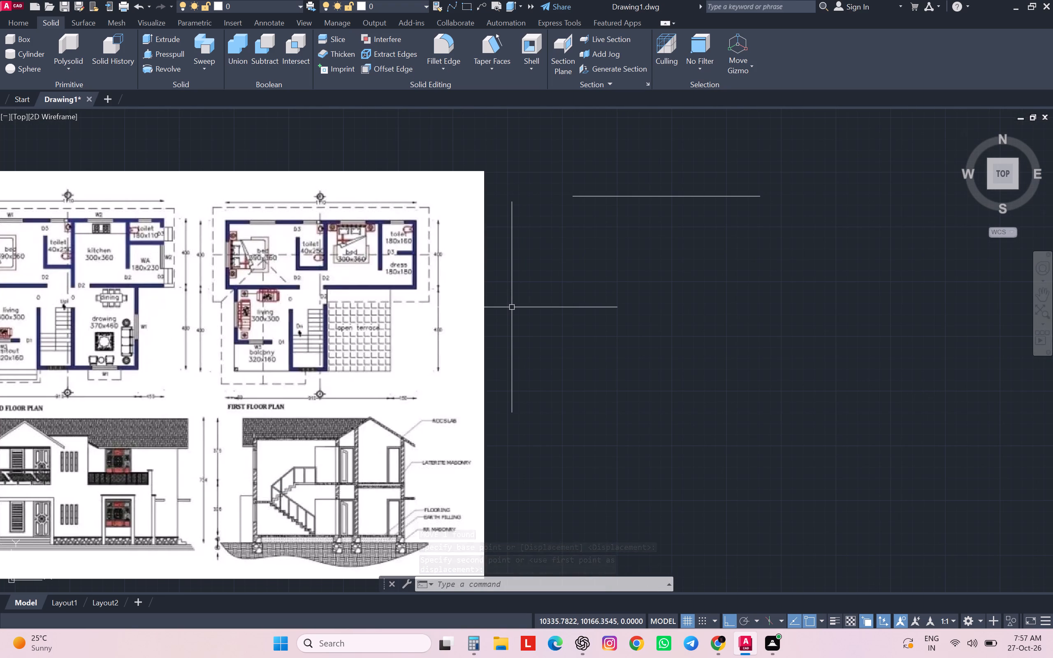
scroll(512, 308, "down", 1)
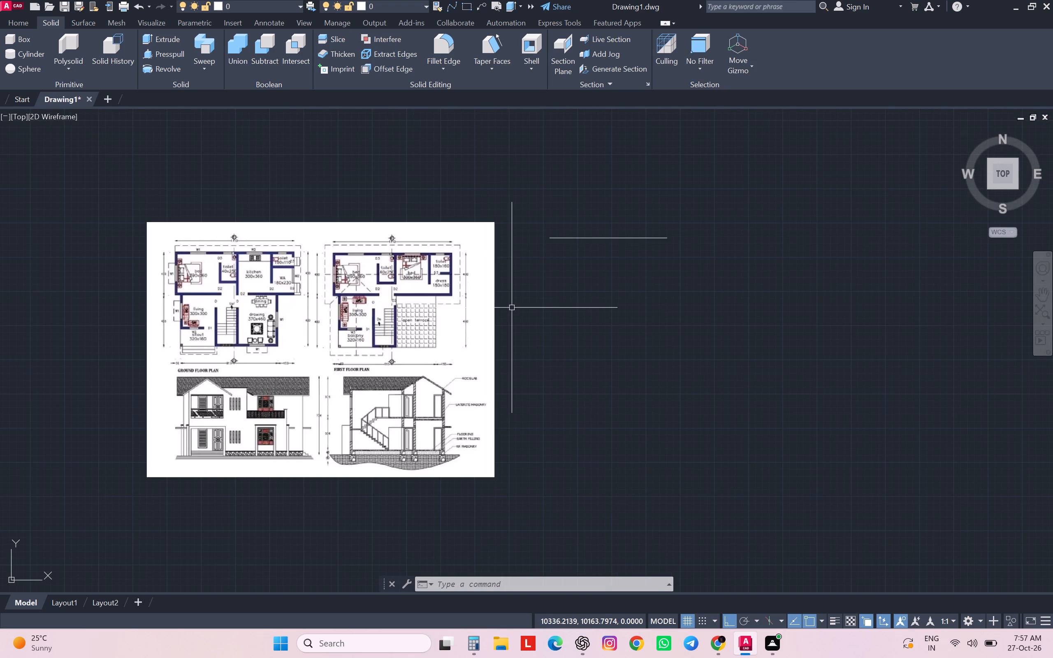
key("l")
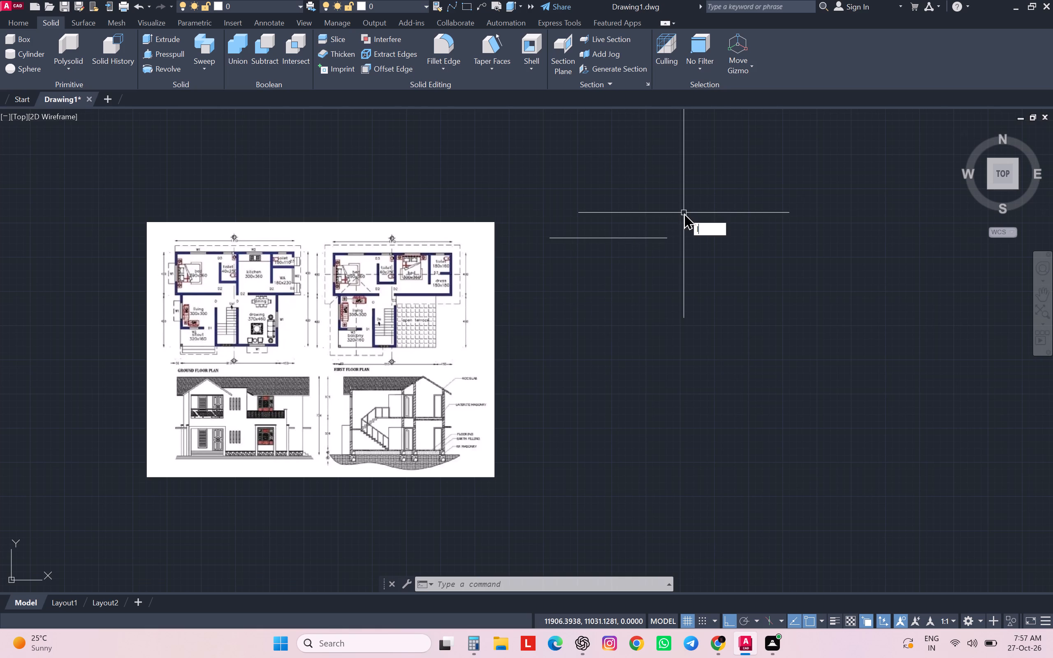
key("Return")
left_click(547, 234)
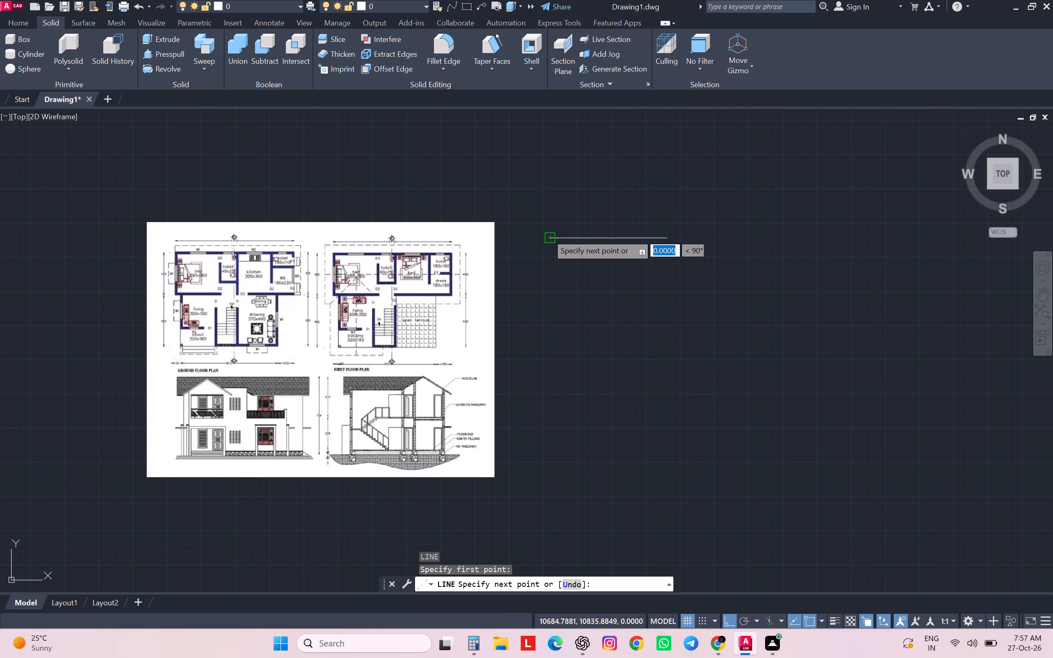
left_click(586, 370)
key("Escape")
key("Escape")
key("Escape")
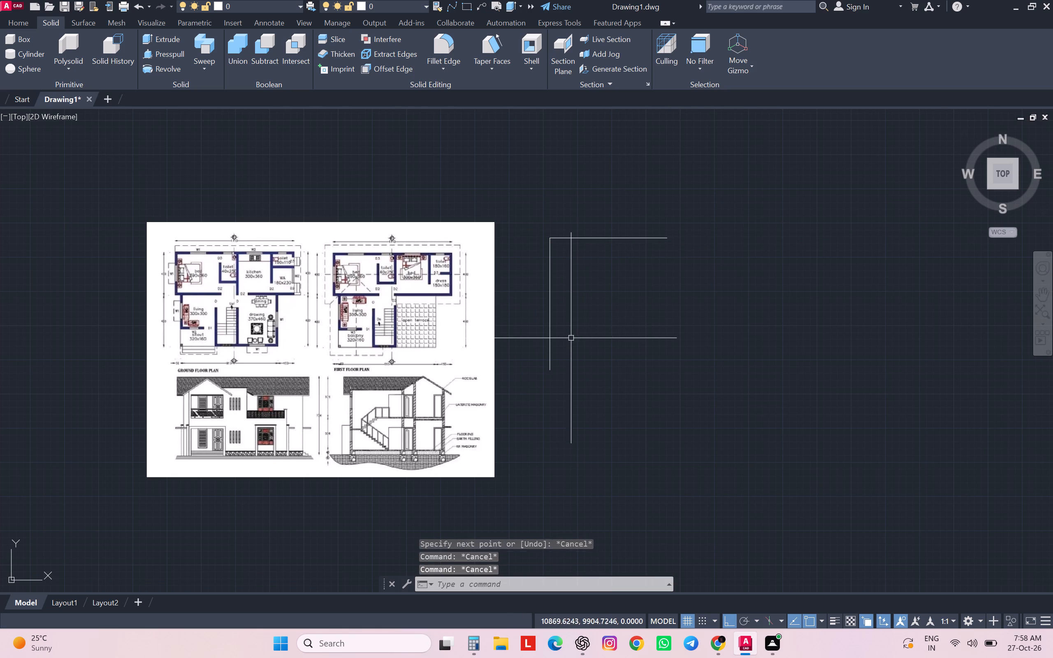
key("Escape")
key("Escape")
Offset the vertical line 20 units to the right for the left outer wall's thickness.
scroll(546, 246, "up", 2)
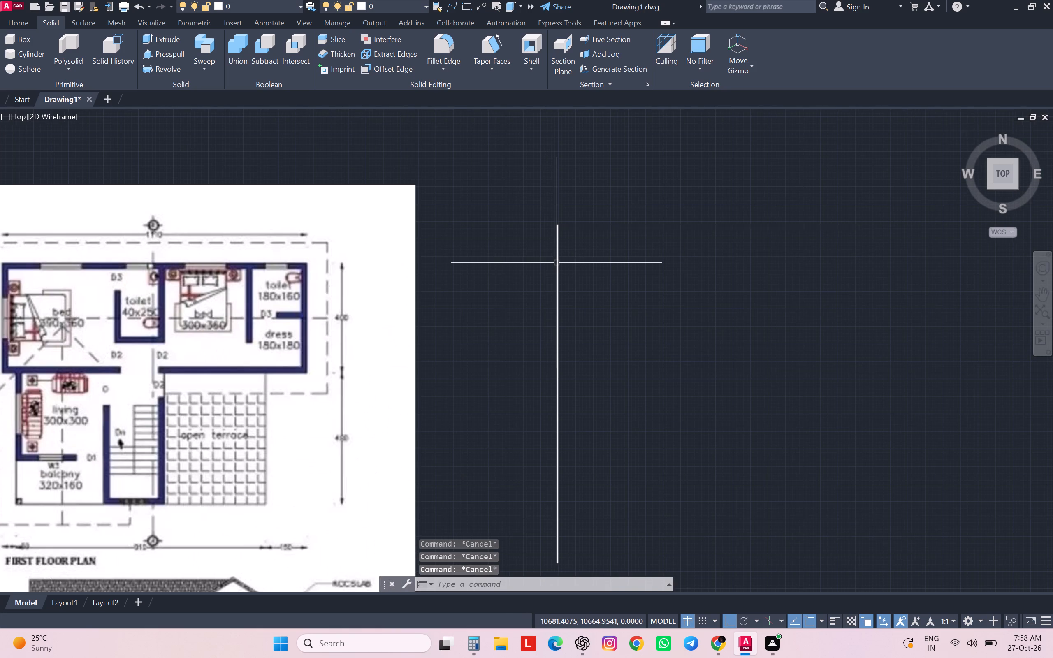
key("o")
key("Return")
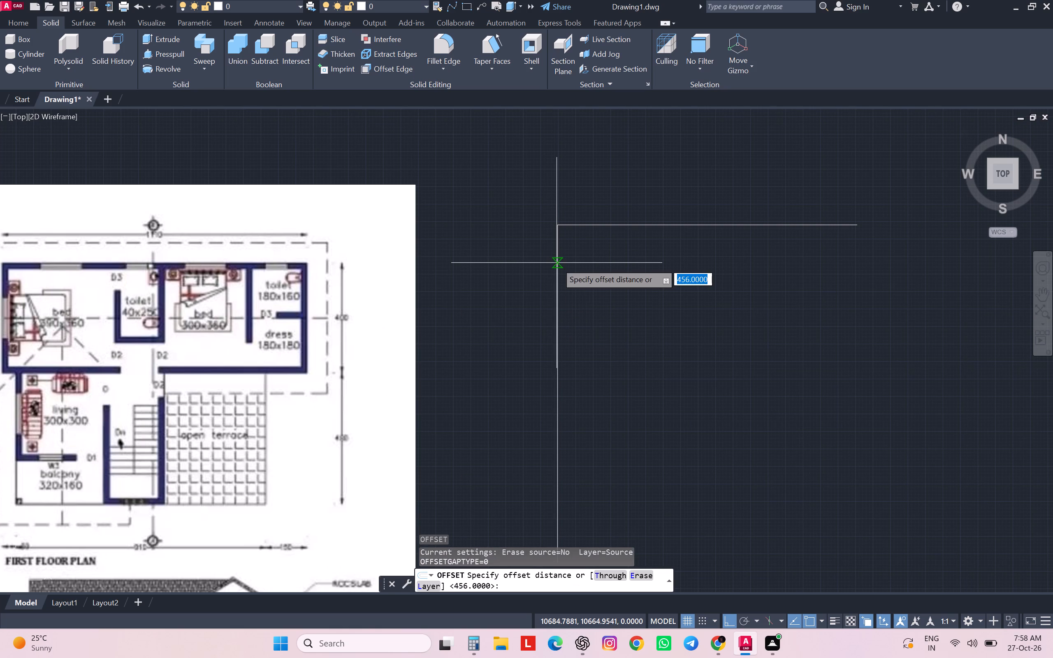
type("20")
key("Return")
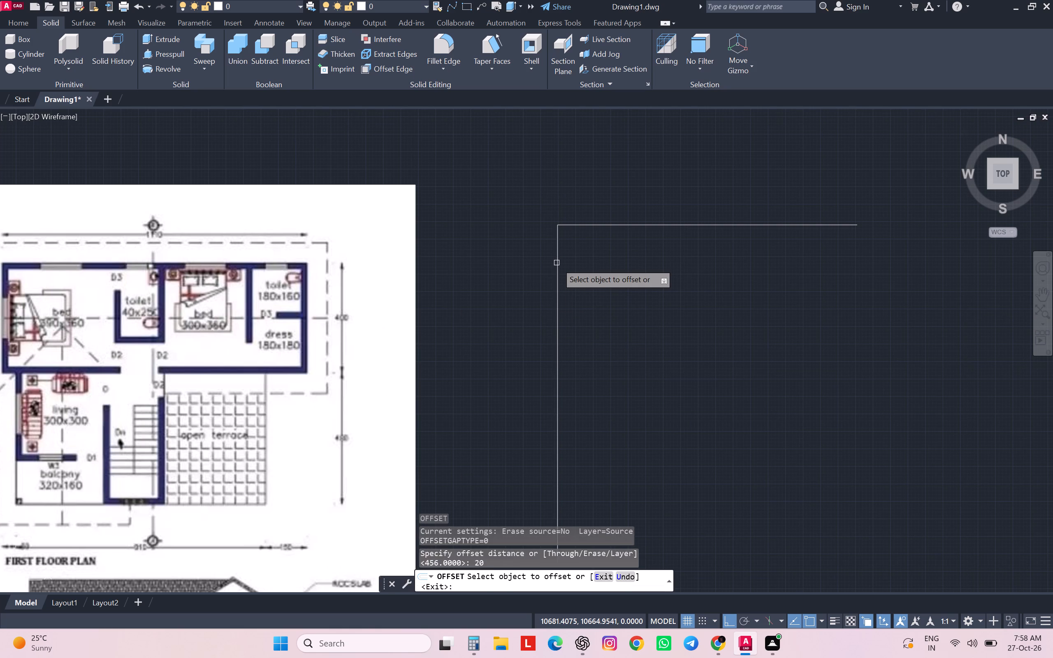
left_click(557, 263)
left_click(709, 309)
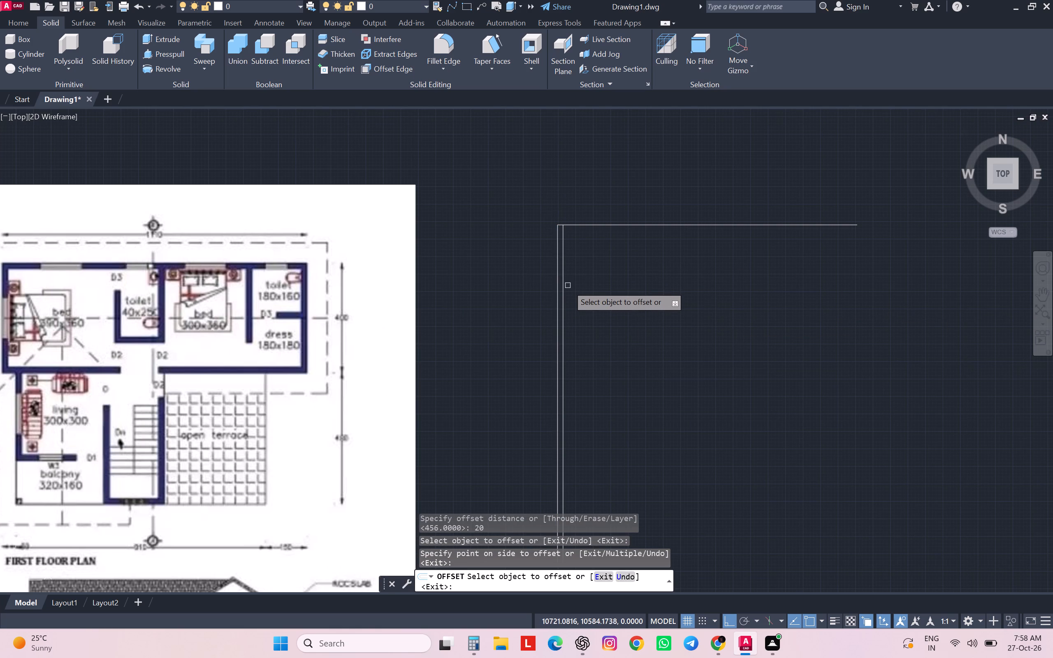
left_click(564, 290)
key("Escape")
key("Escape")
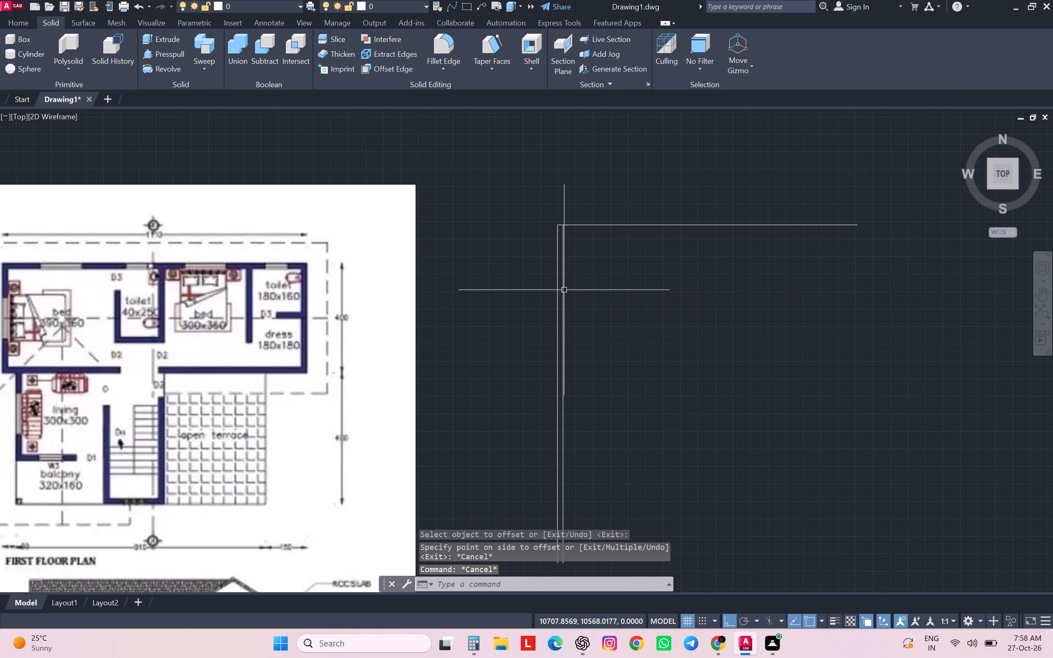
key("Escape")
key("Escape")
Offset the inner line of the left wall 390 units to the right for the bedroom width.
key("o")
key("Return")
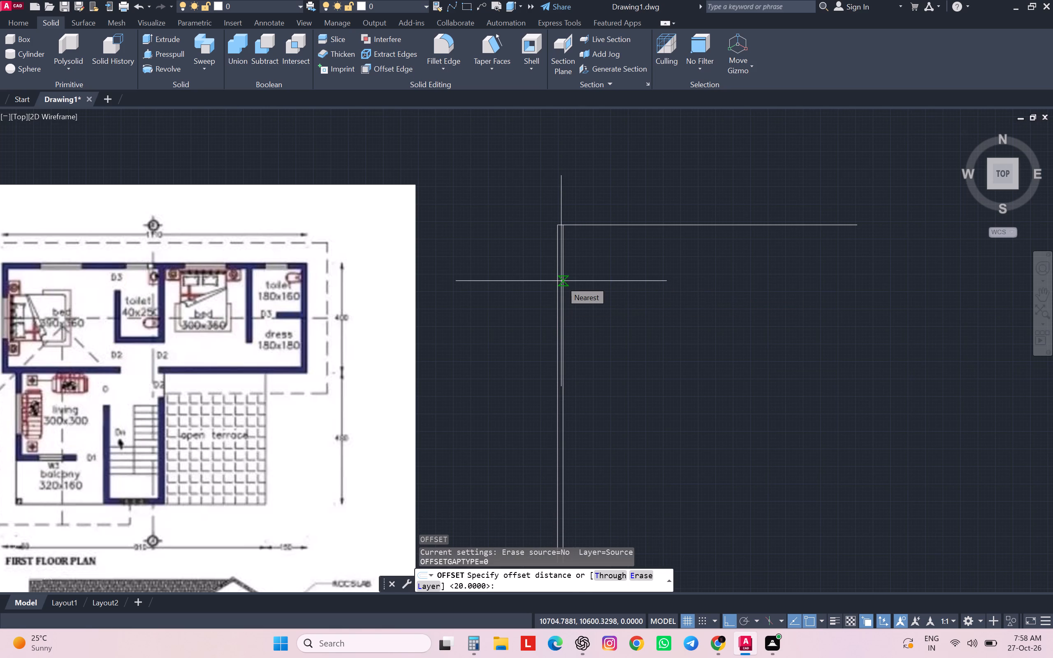
type("390")
key("Return")
left_click(561, 281)
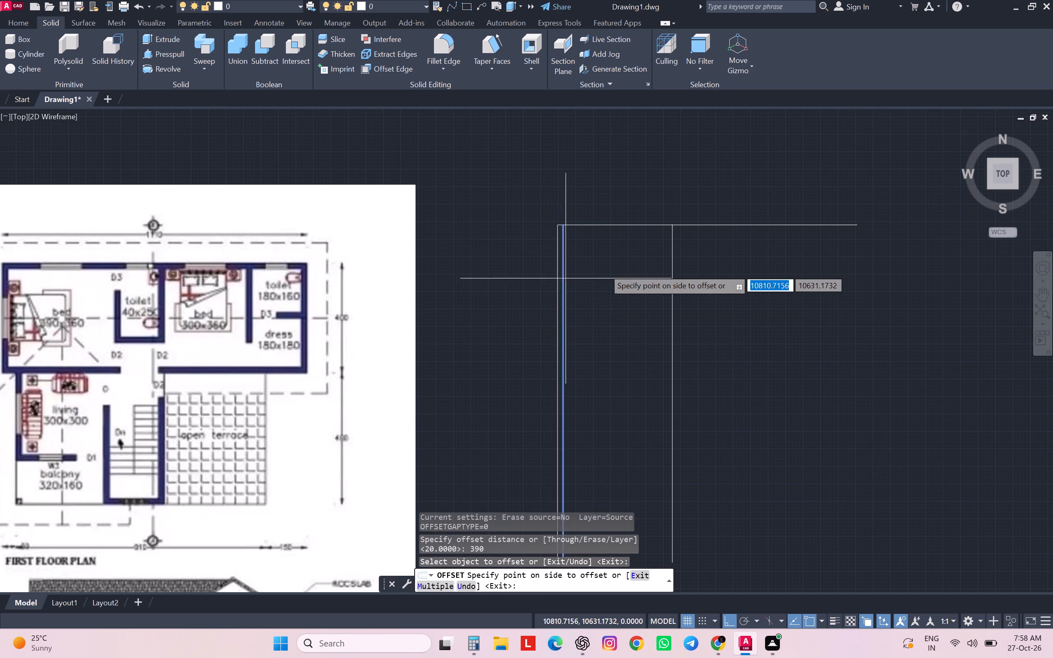
left_click(614, 270)
left_click(670, 279)
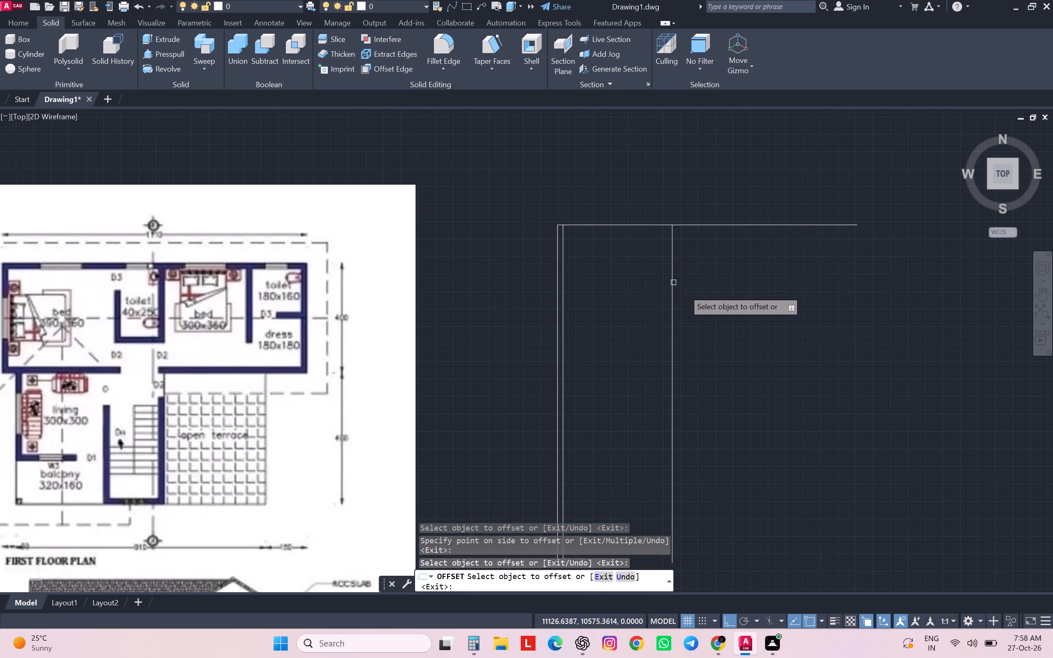
key("Escape")
key("Escape")
key("Escape")
key("Escape")
key("Escape")
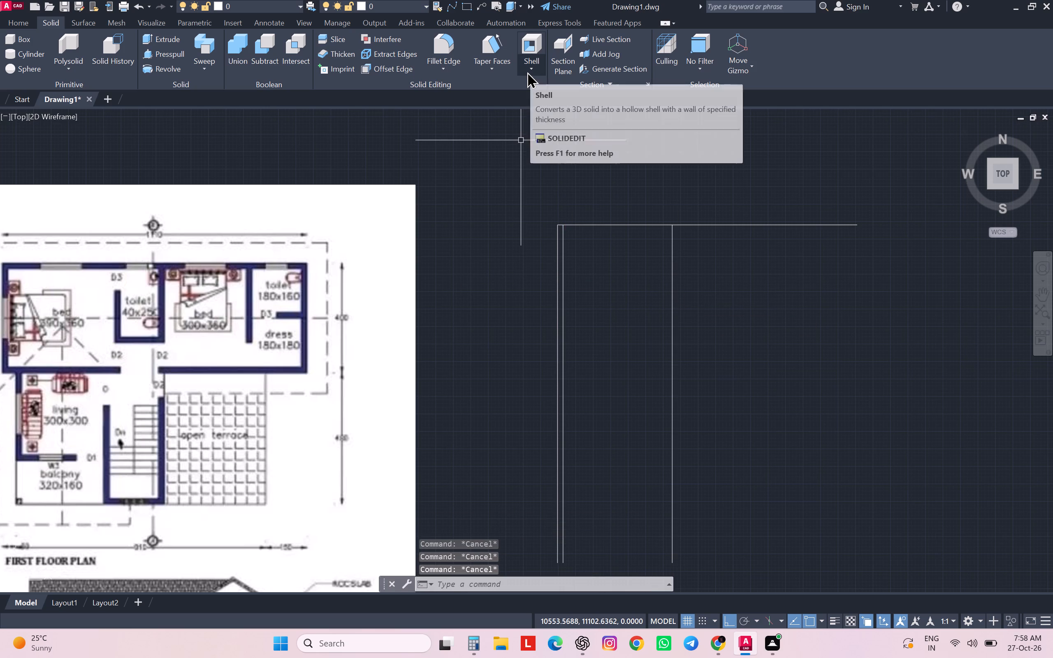
Offset the vertical line at the bedroom's right side 20 units to the right for the partition wall thickness.
key("o")
key("Return")
type("20.")
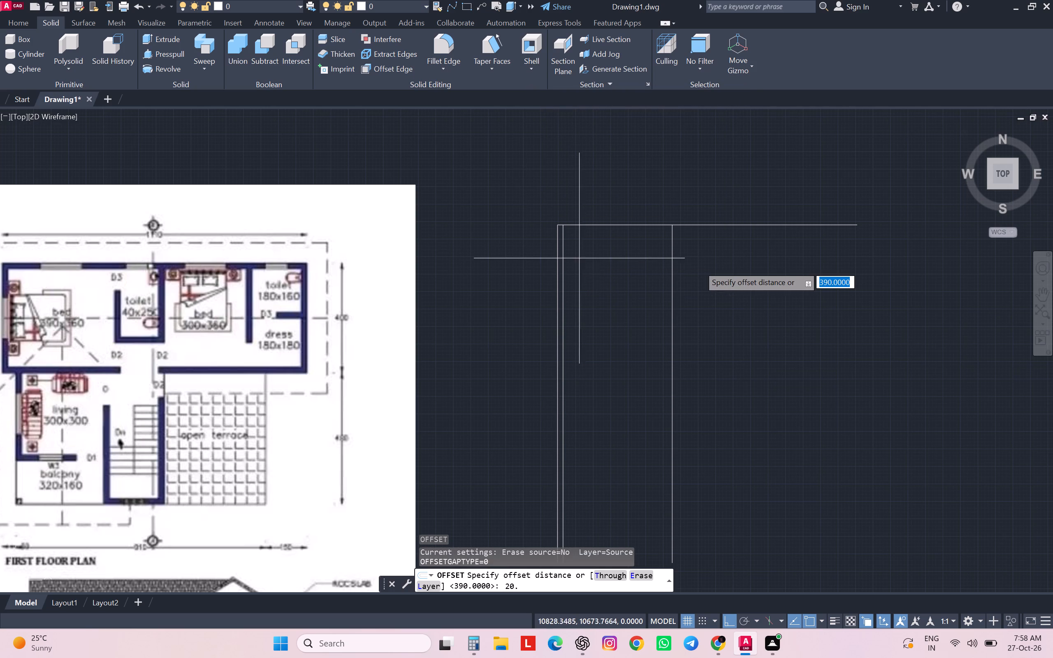
key("Return")
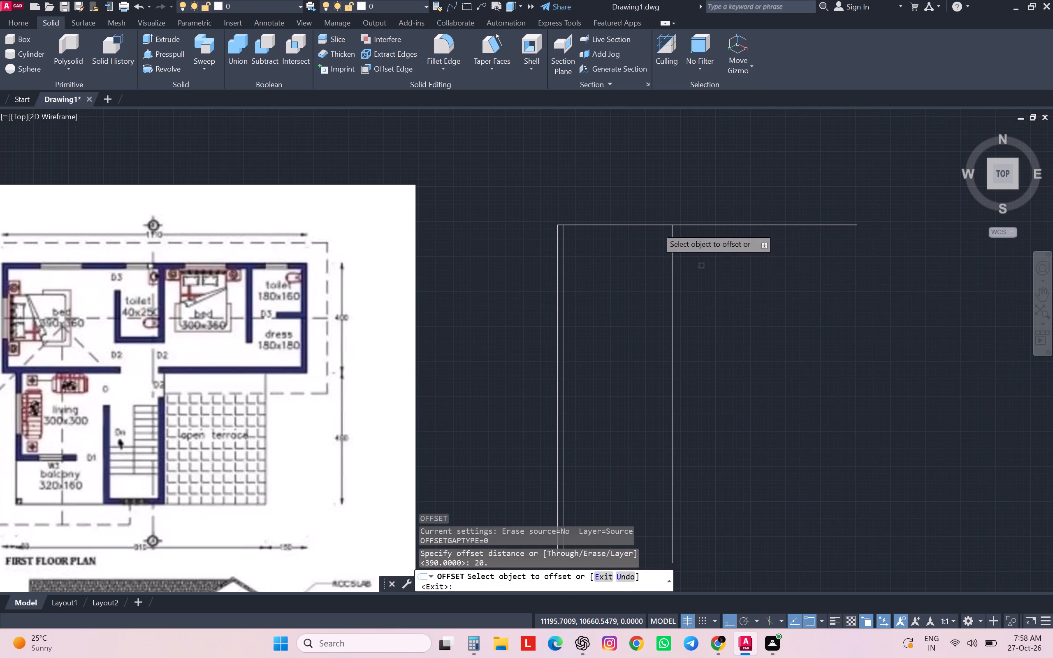
left_click(673, 258)
left_click(719, 276)
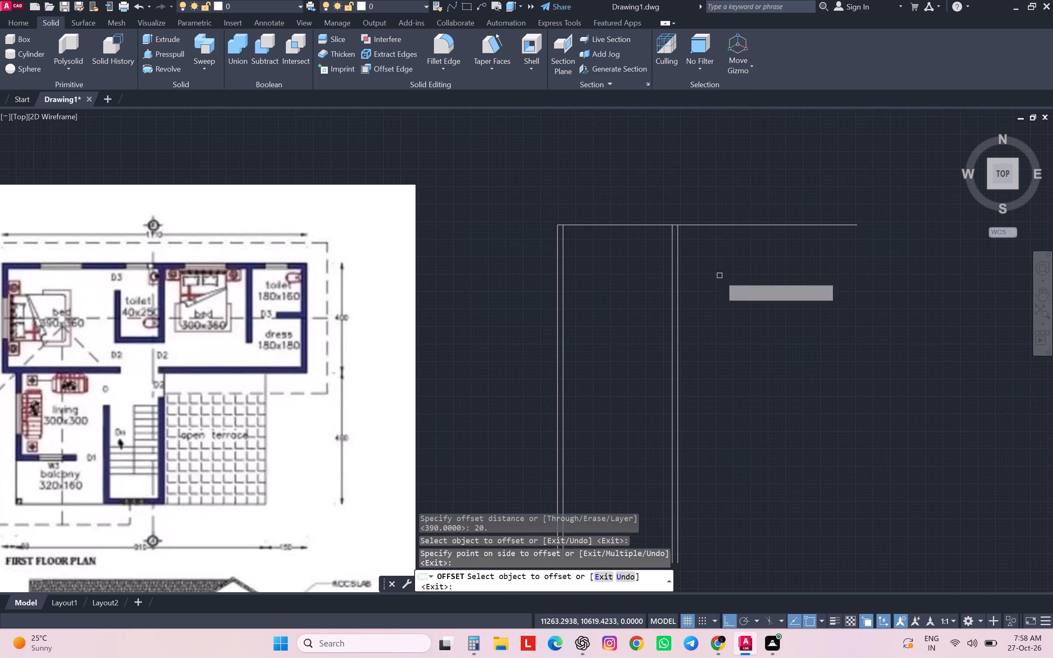
key("Escape")
key("Escape")
key("Escape")
key("Escape")
Offset the right-hand line of the partition wall 140 units to the right for the toilet width.
key("o")
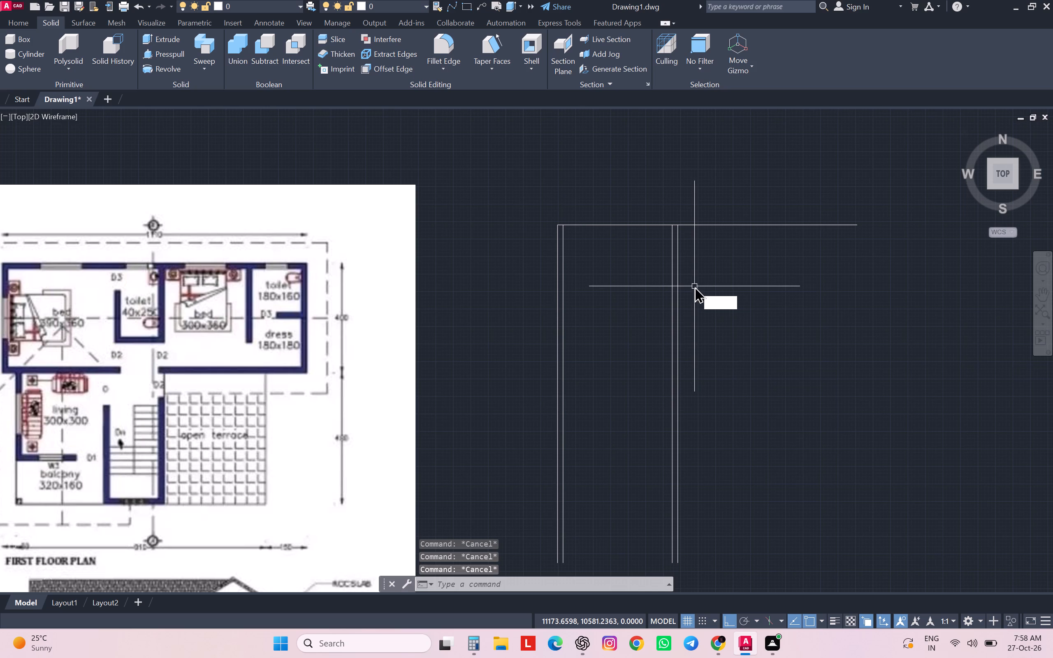
key("Return")
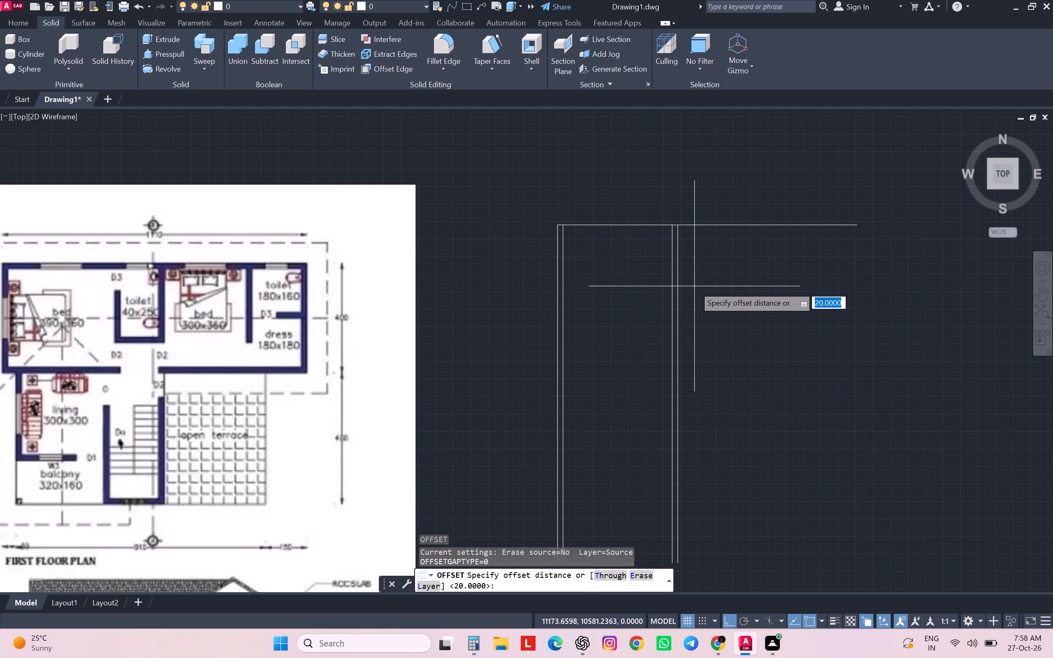
type("140")
key("Return")
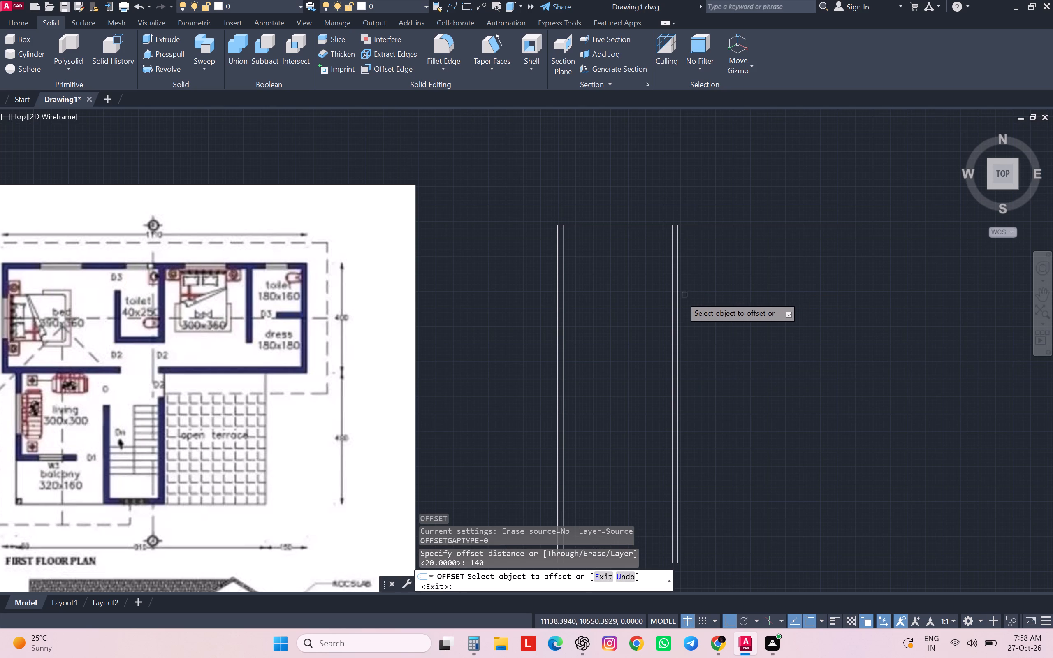
left_click(679, 303)
left_click(737, 302)
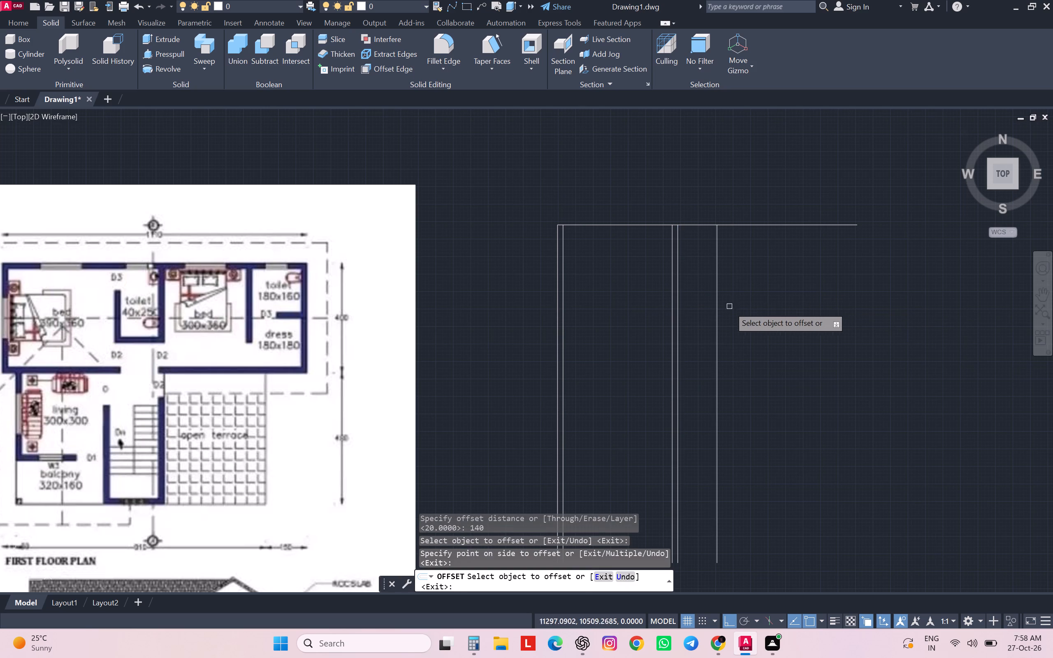
Offset the vertical line at the toilet's right side 20 units to the right for the wall thickness.
key("Escape")
key("Escape")
key("Escape")
key("Escape")
key("o")
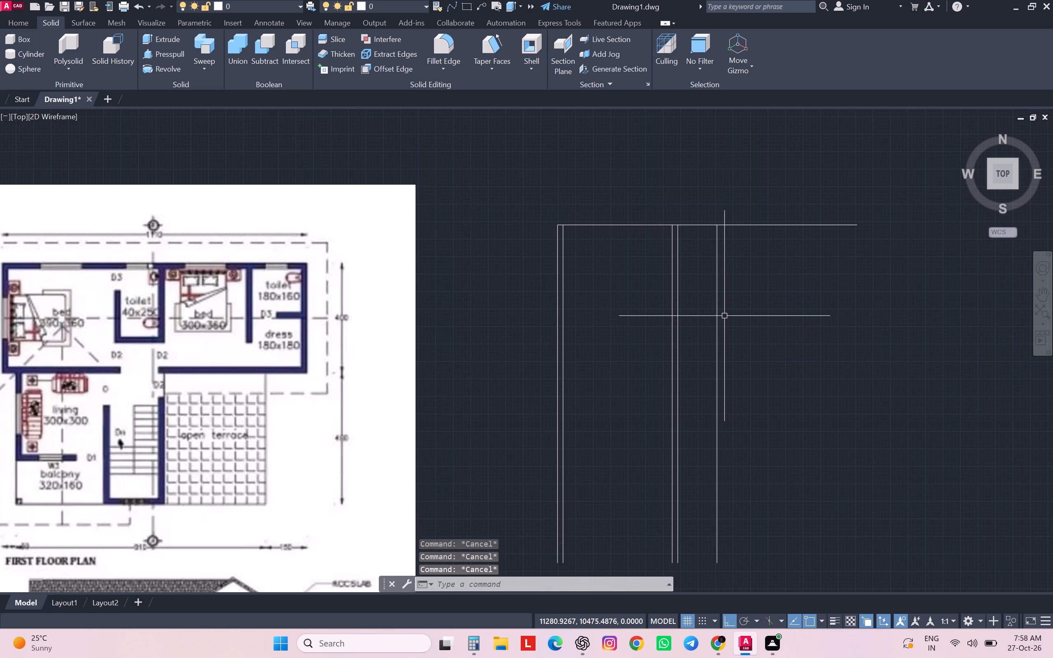
key("Return")
type("20")
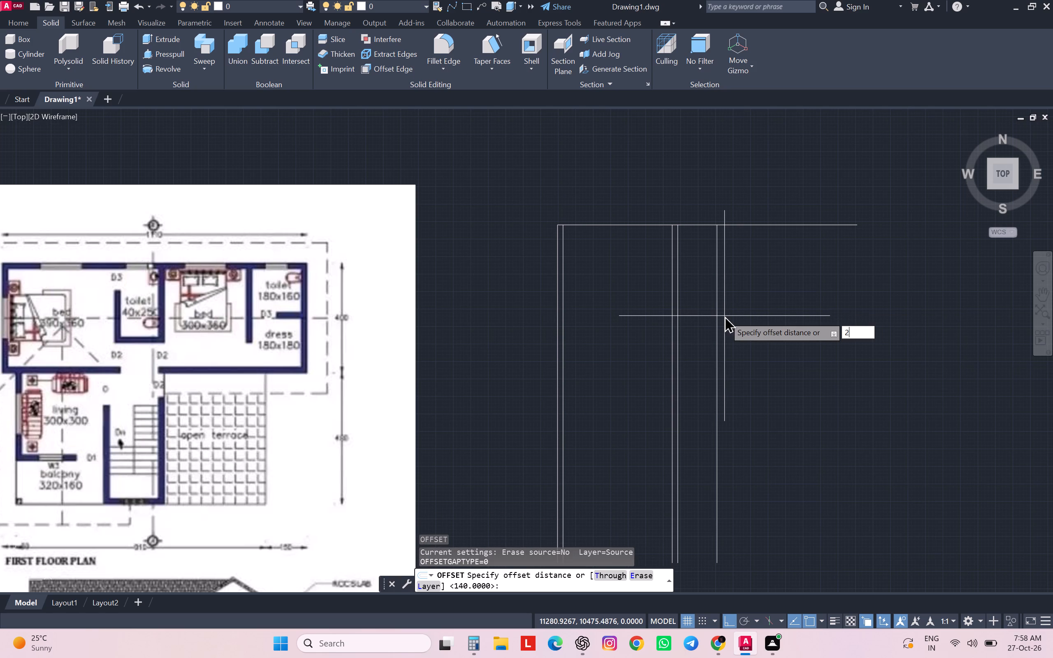
key("Return")
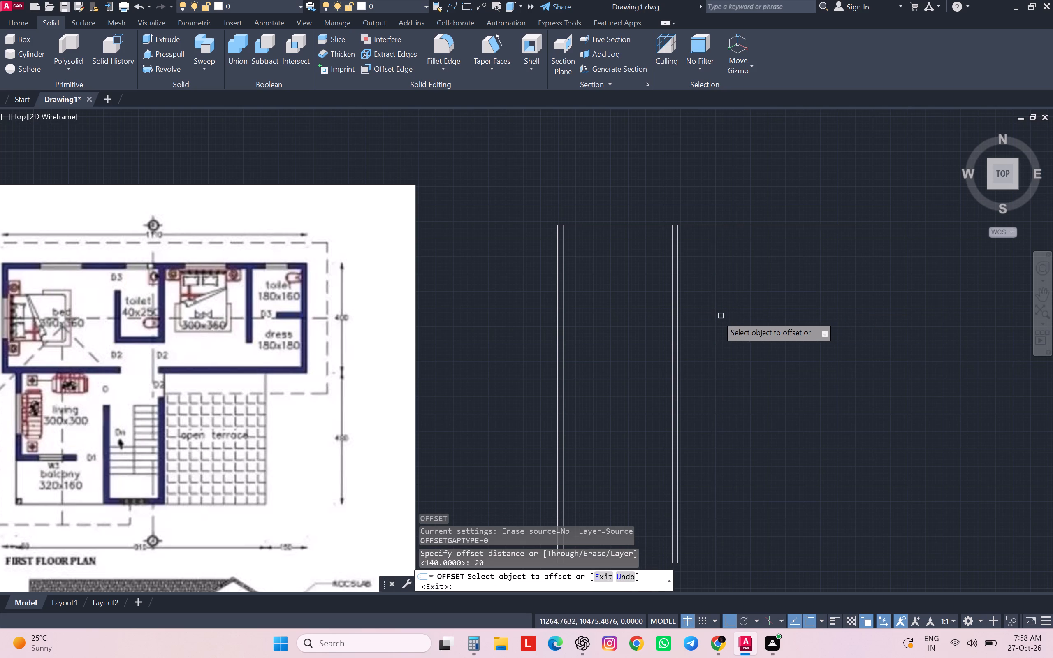
left_click(716, 316)
left_click(755, 312)
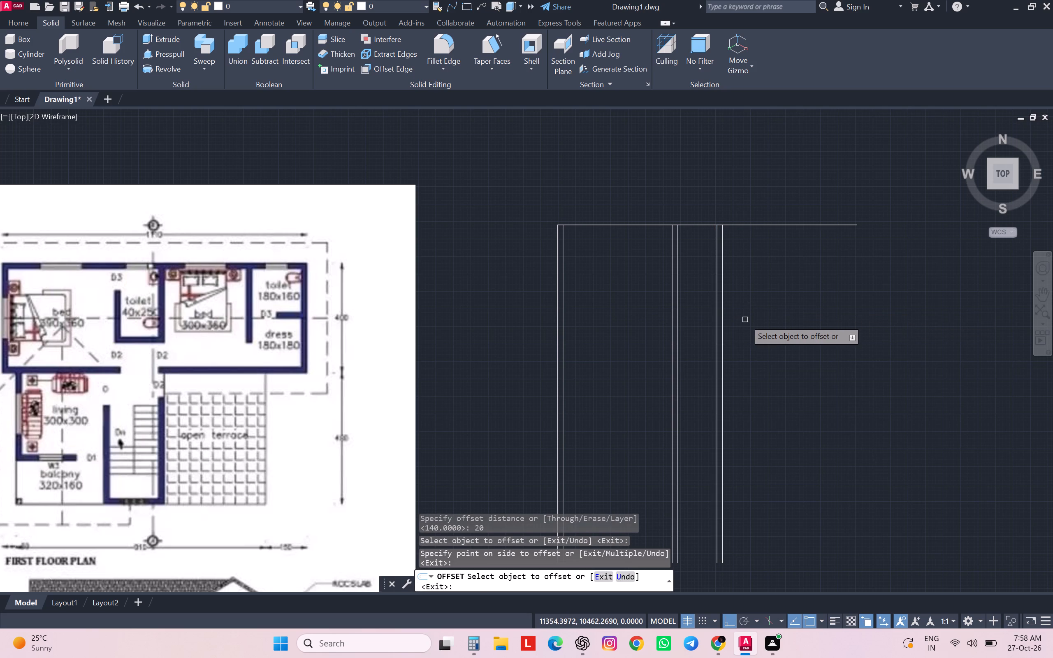
key("Escape")
key("Escape")
key("Escape")
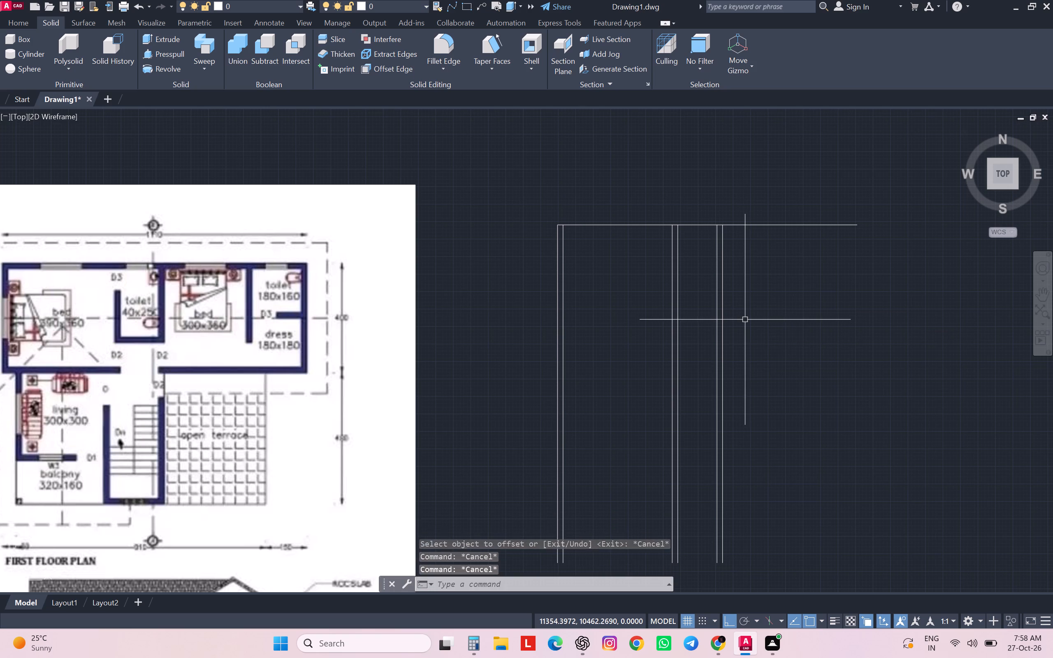
key("Escape")
key("Escape")
key("Escape")
Offset the right-hand line of the toilet's right wall 300 units to the right for the second bedroom's width.
key("o")
key("Return")
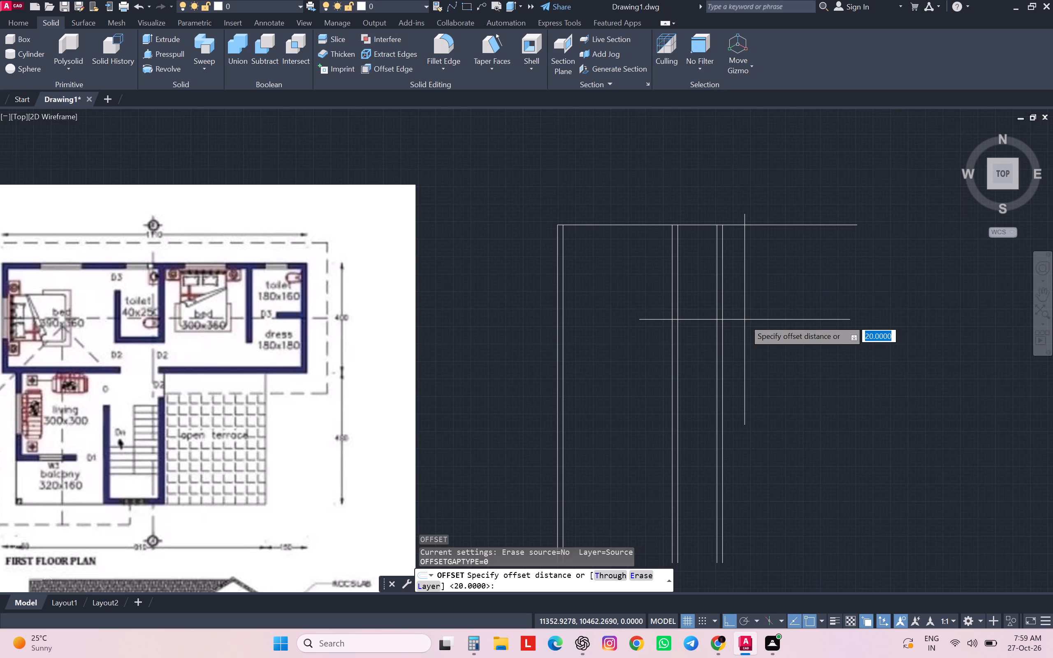
type("300")
key("Return")
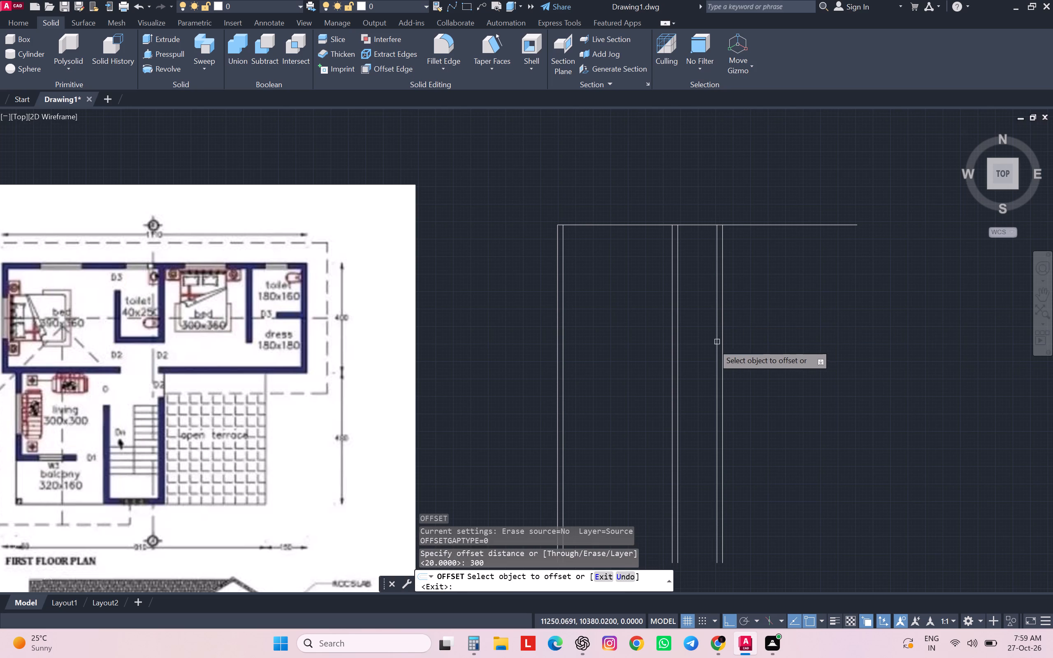
left_click(724, 344)
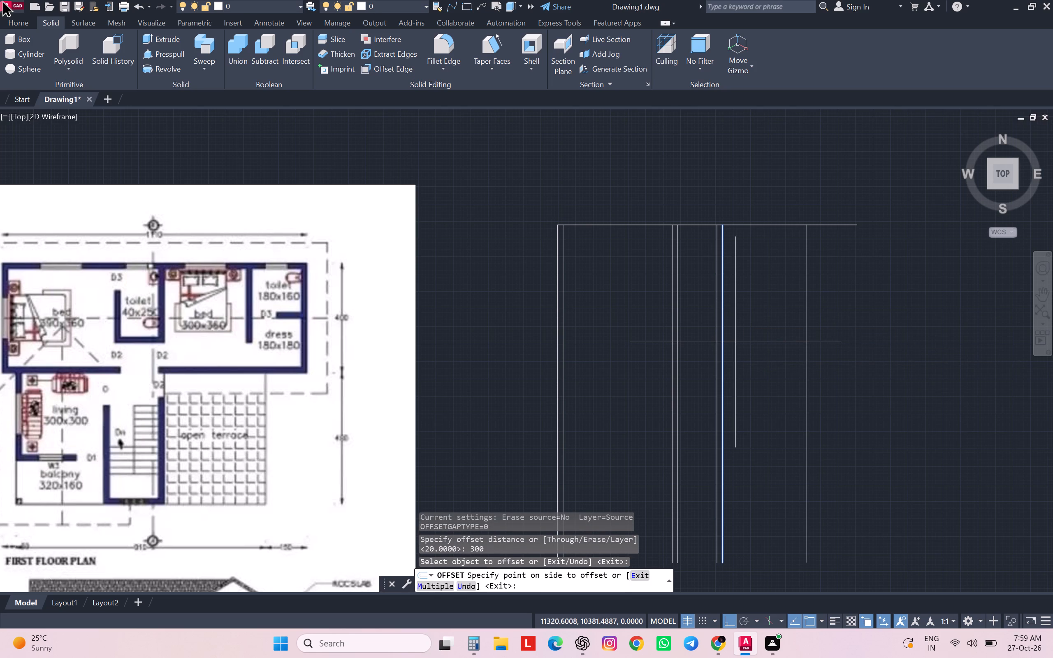
left_click(2, 0)
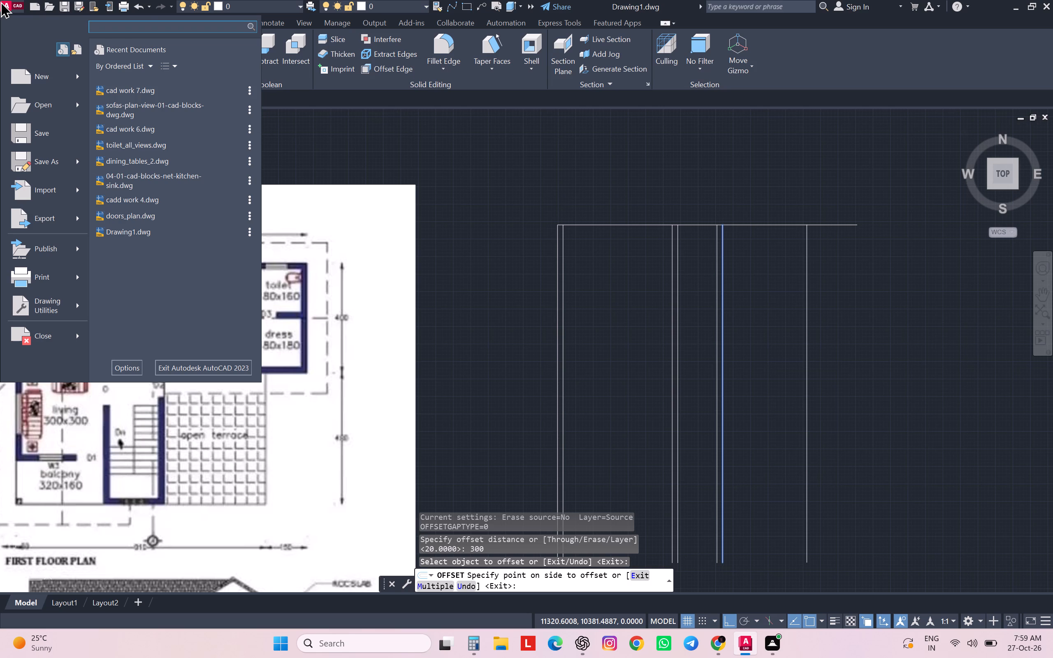
key("Escape")
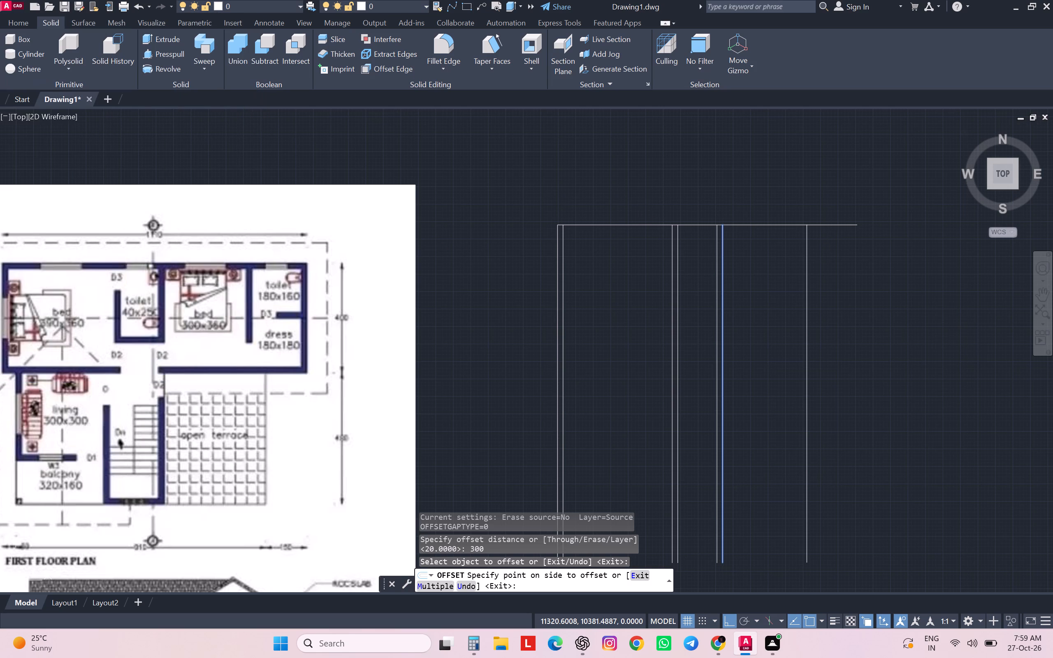
key("Escape")
key("Escape")
key("Escape")
key("Escape")
key("Escape")
key("Escape")
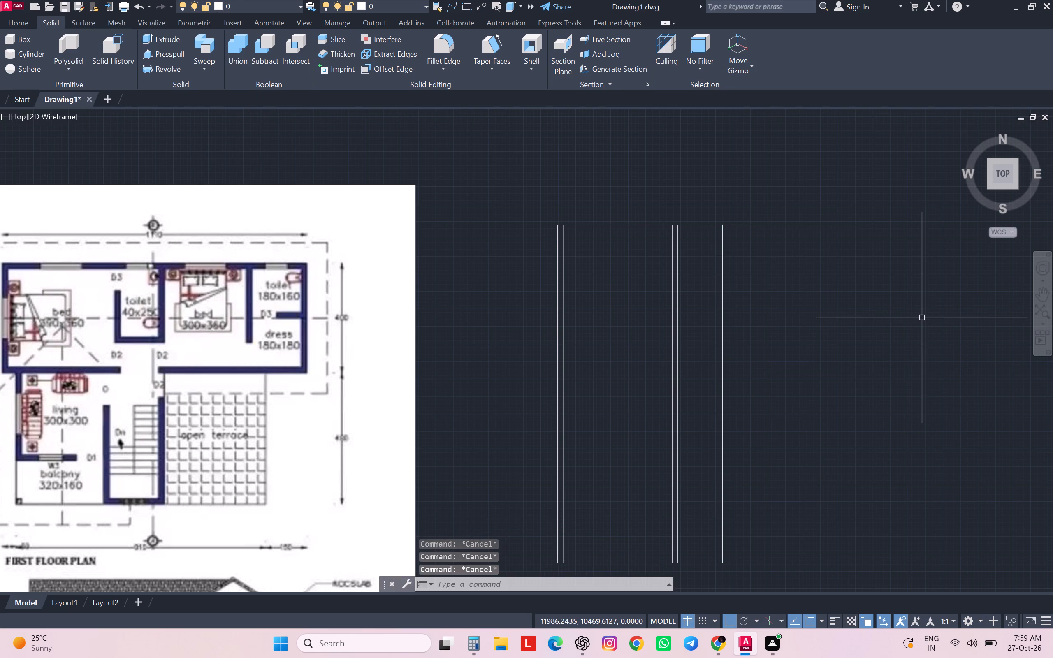
key("space")
key("space")
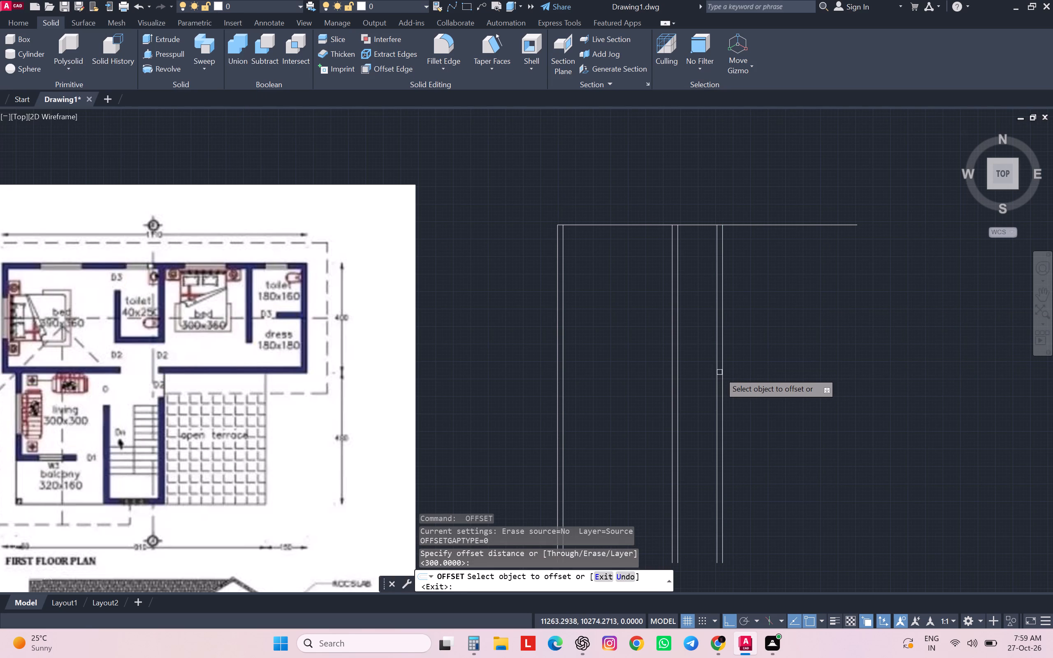
left_click(723, 372)
left_click(816, 368)
key("Escape")
key("Escape")
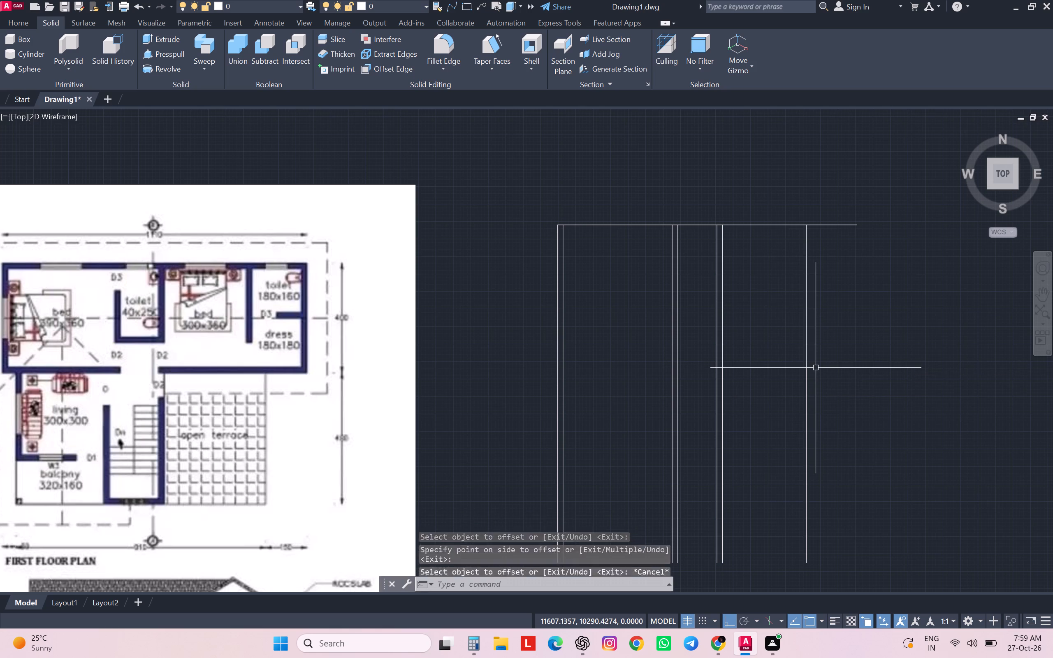
key("Escape")
key("Escape")
key("Escape")
Offset the vertical line at the second bedroom's right side 20 units to the right for the partition wall thickness.
key("o")
key("Return")
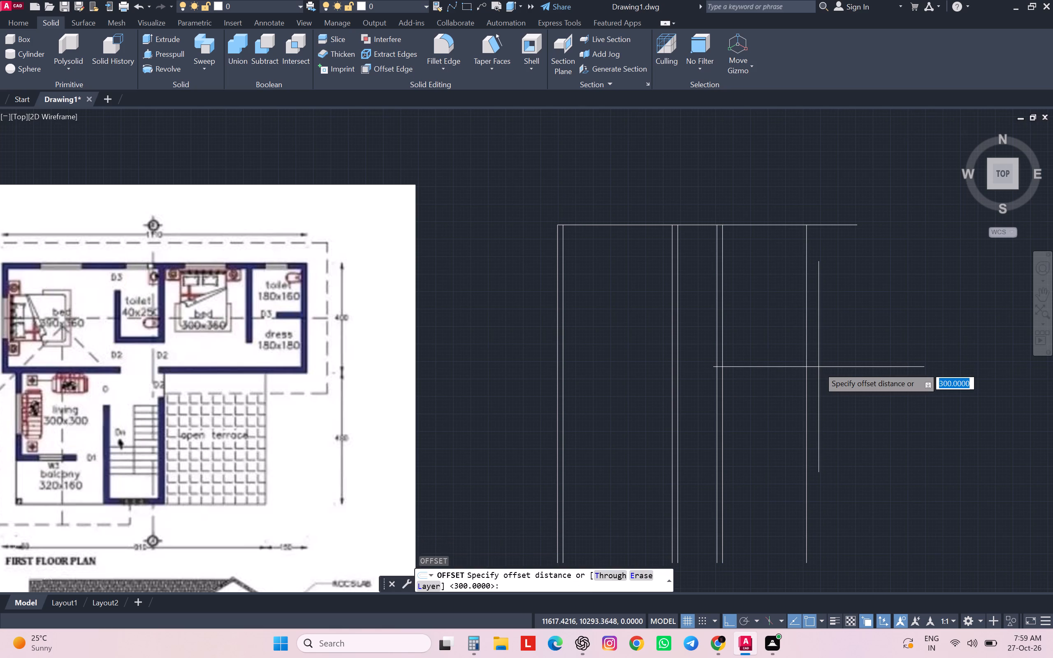
type("20")
key("Return")
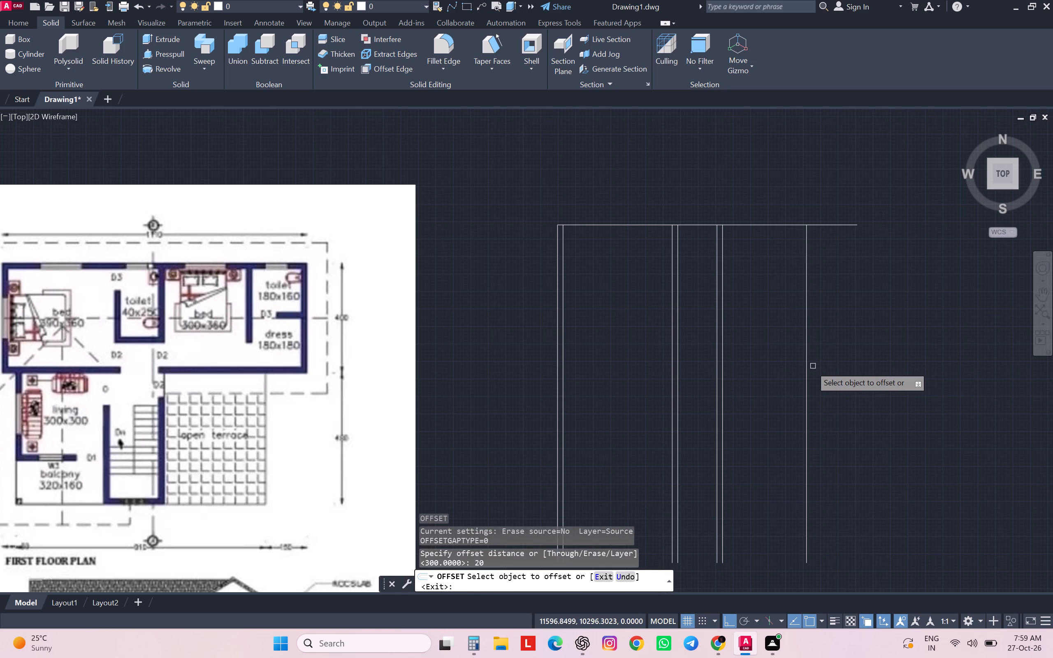
left_click(807, 366)
left_click(854, 361)
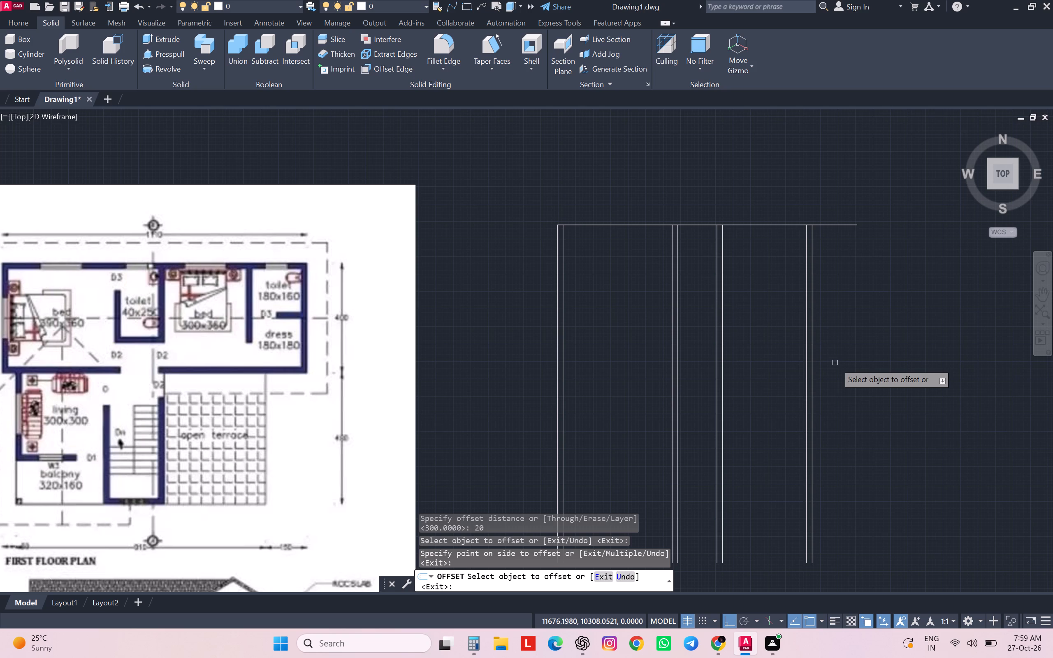
key("Escape")
key("Escape")
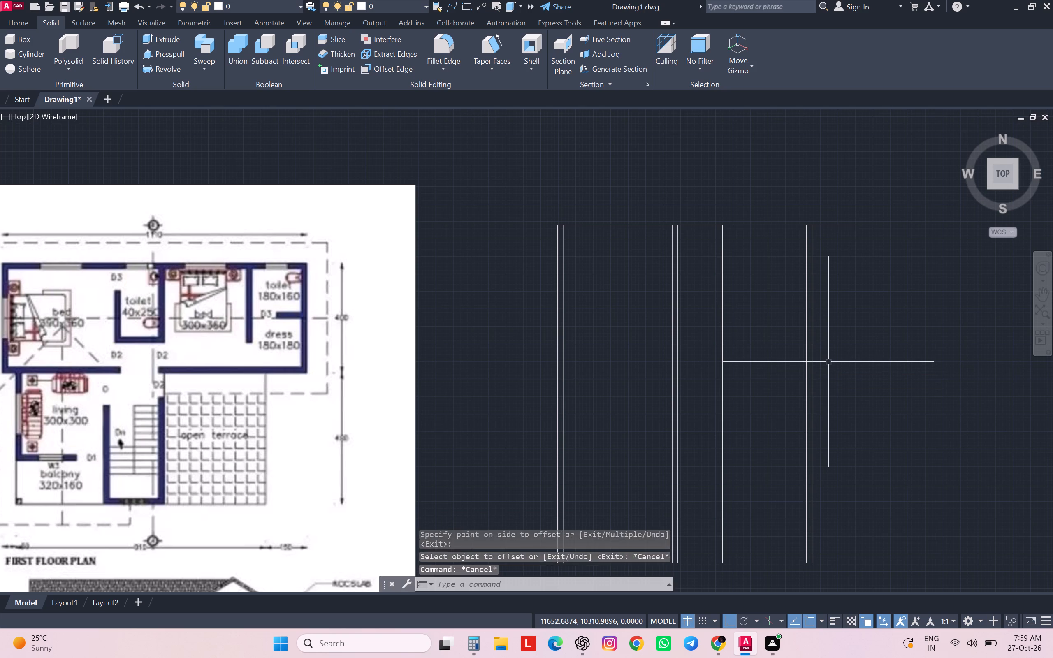
key("Escape")
key("Escape")
Offset the right-hand line of the second bedroom's right partition 180 units to the right for the toilet and dress width.
key("o")
key("Return")
type("180")
key("Return")
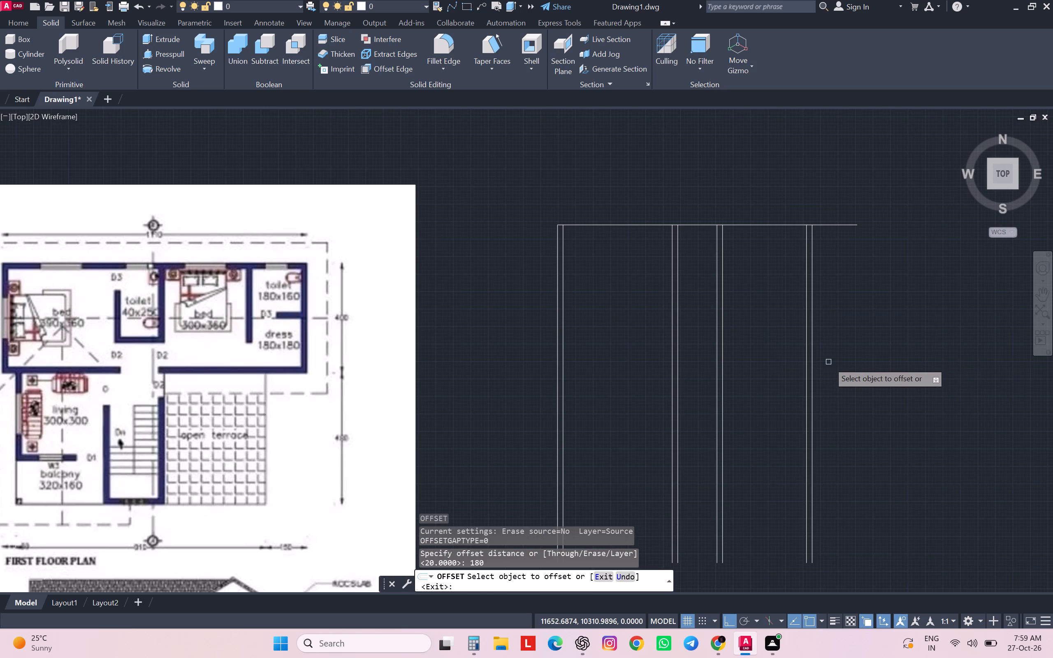
left_click(812, 402)
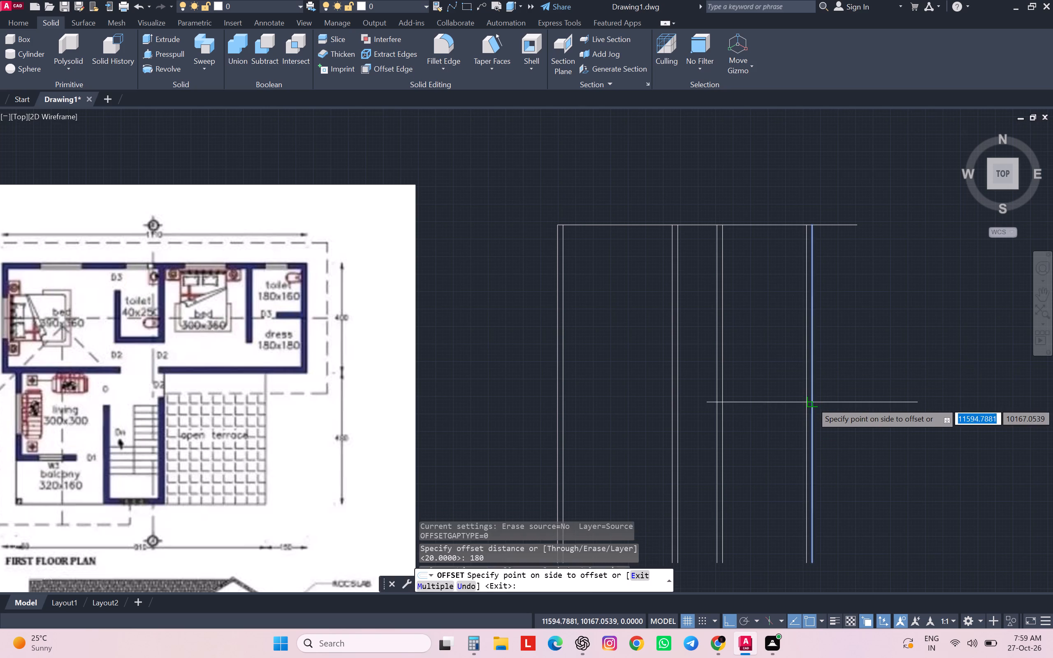
left_click(910, 378)
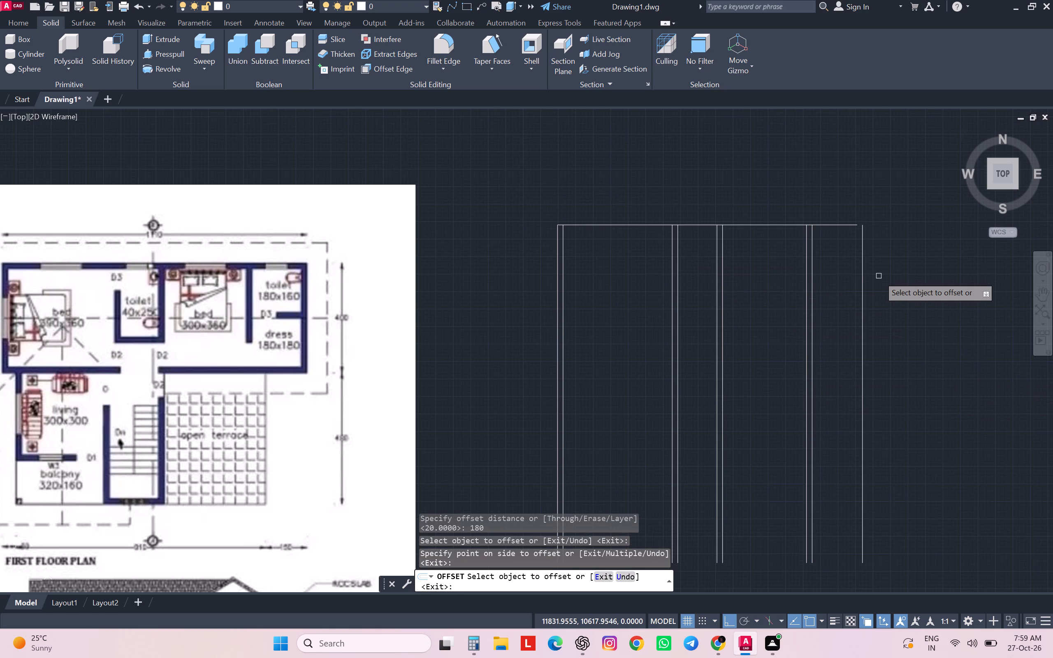
key("Escape")
key("Escape")
key("Escape")
key("Escape")
Offset the rightmost vertical line 20 units to the right for the right outer wall's thickness.
key("o")
key("Return")
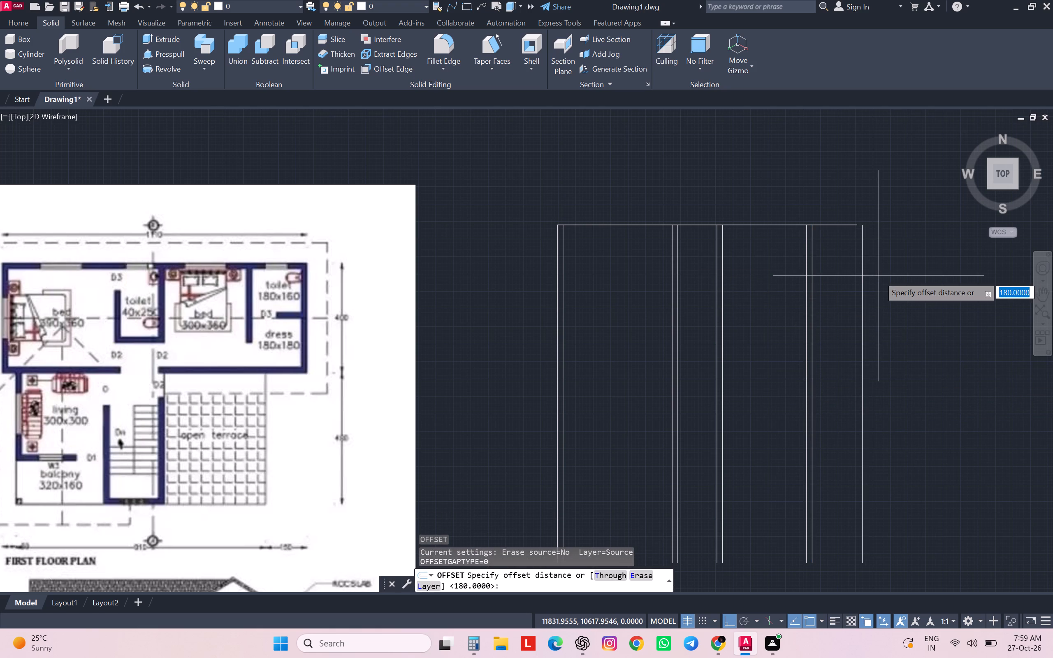
type("20")
key("Return")
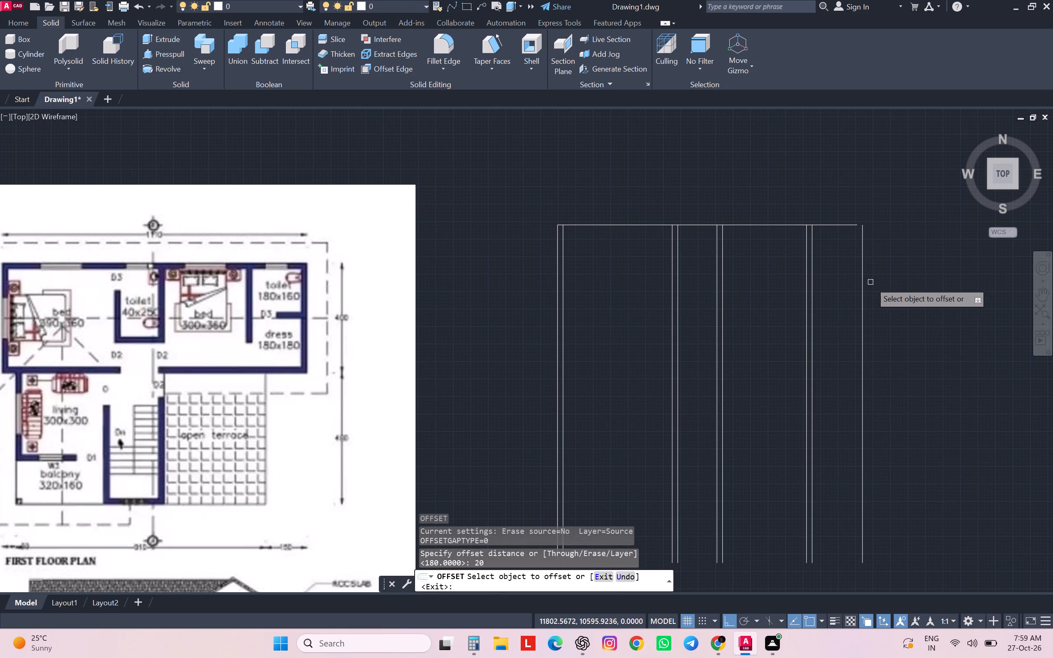
left_click(864, 282)
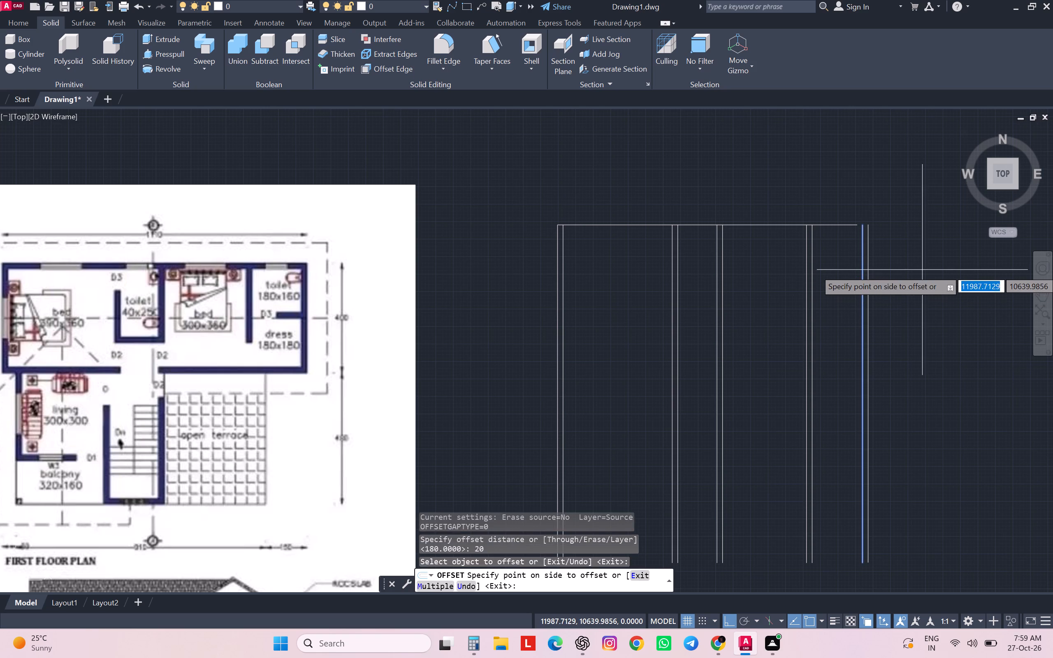
left_click(922, 270)
key("Escape")
key("Escape")
key("Escape")
key("Escape")
key("Escape")
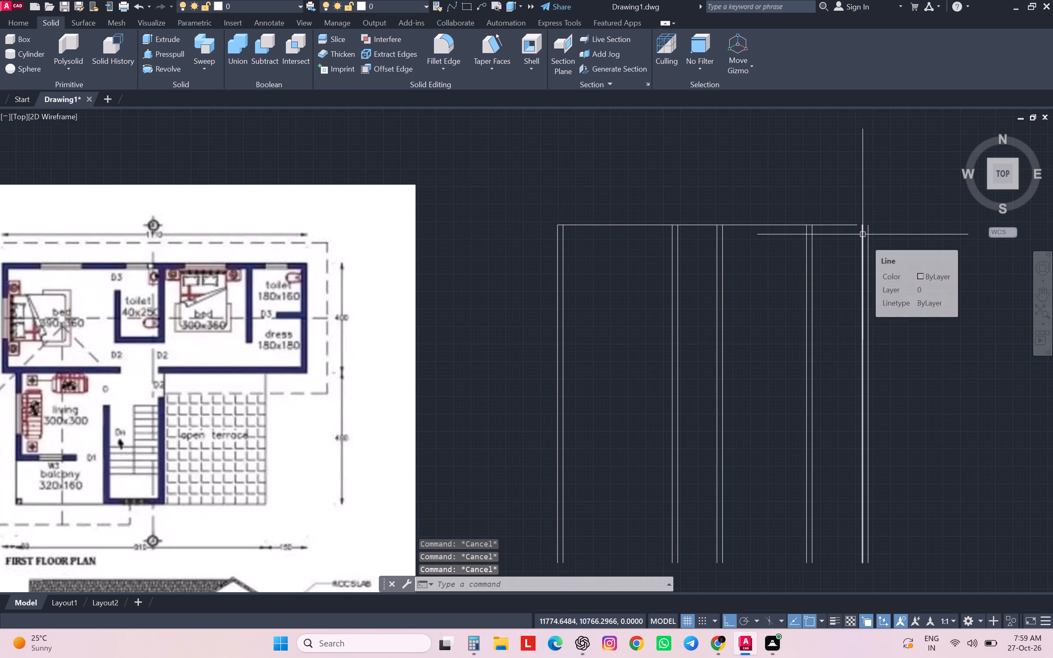
Extend the top horizontal line to the outer line of the right wall.
type("ex")
key("space")
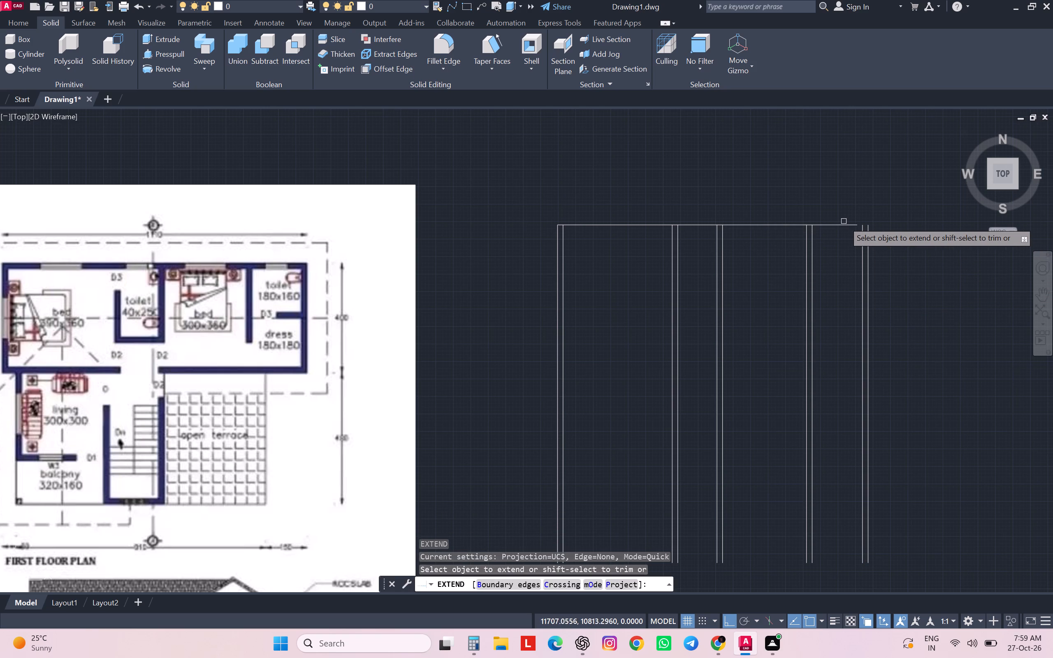
left_click(844, 222)
left_click(851, 227)
key("Escape")
key("Escape")
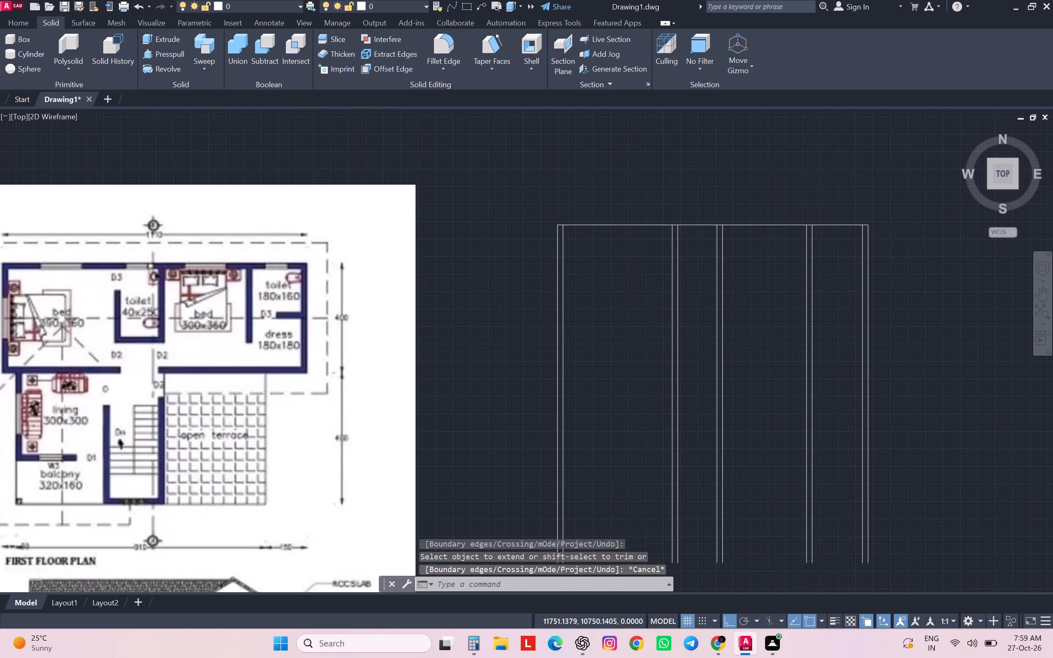
key("Escape")
key("Escape")
Offset the top horizontal line 20 units downward for the top outer wall's thickness.
left_click(787, 224)
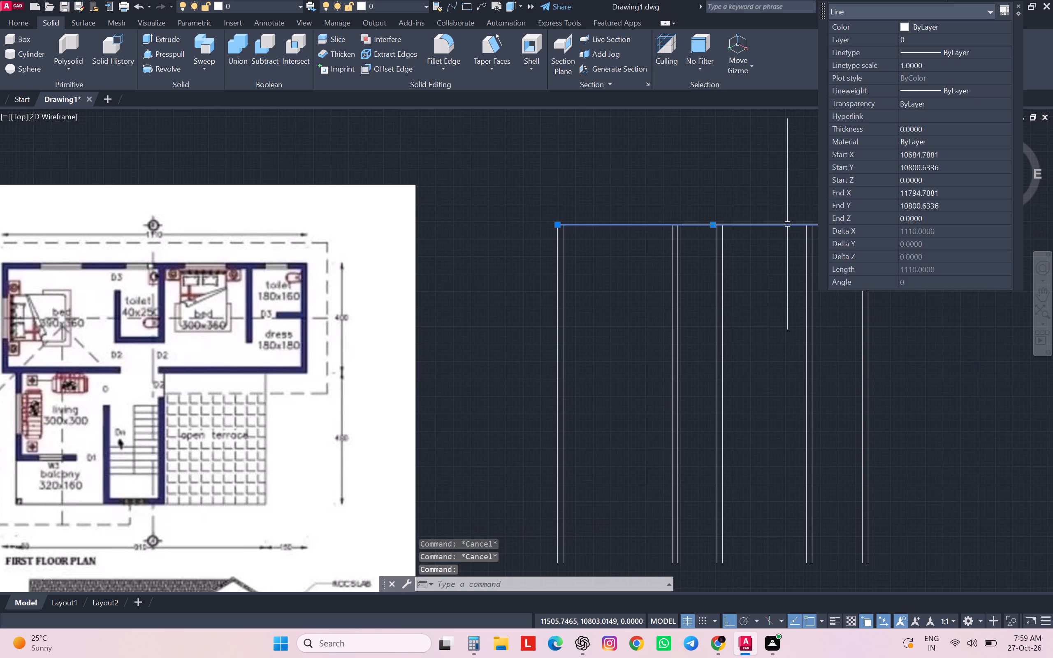
key("o")
key("Return")
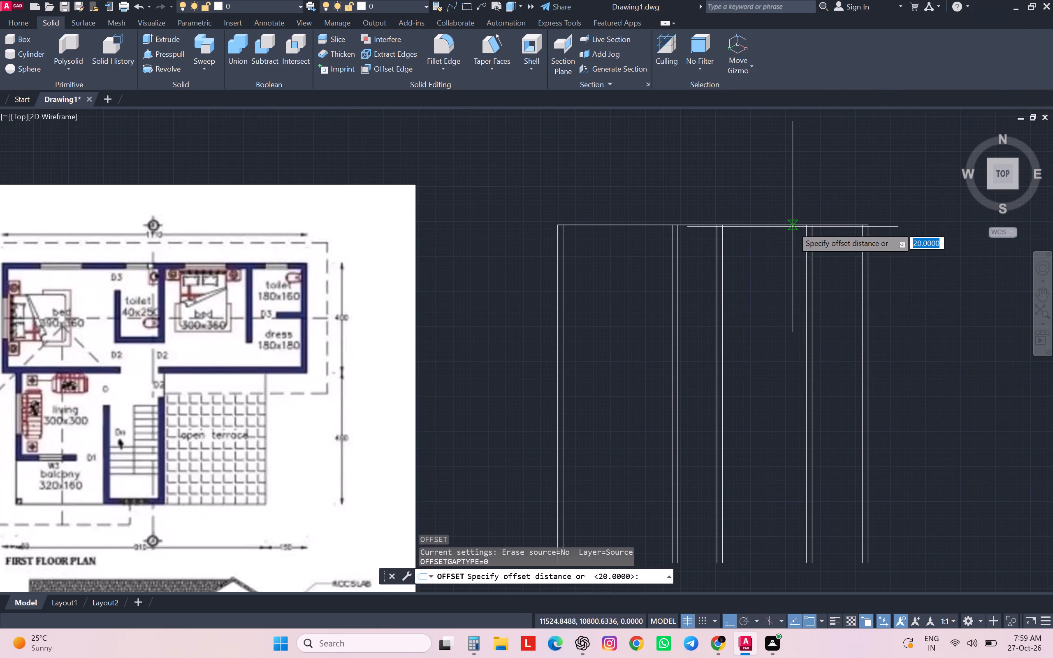
type("20")
key("Return")
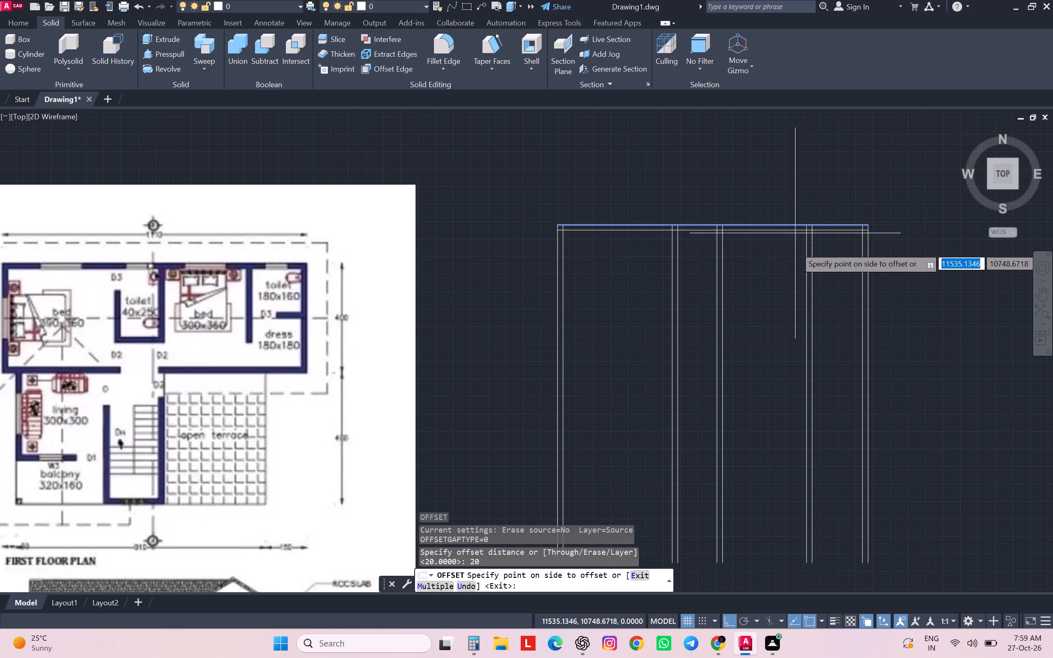
left_click(795, 279)
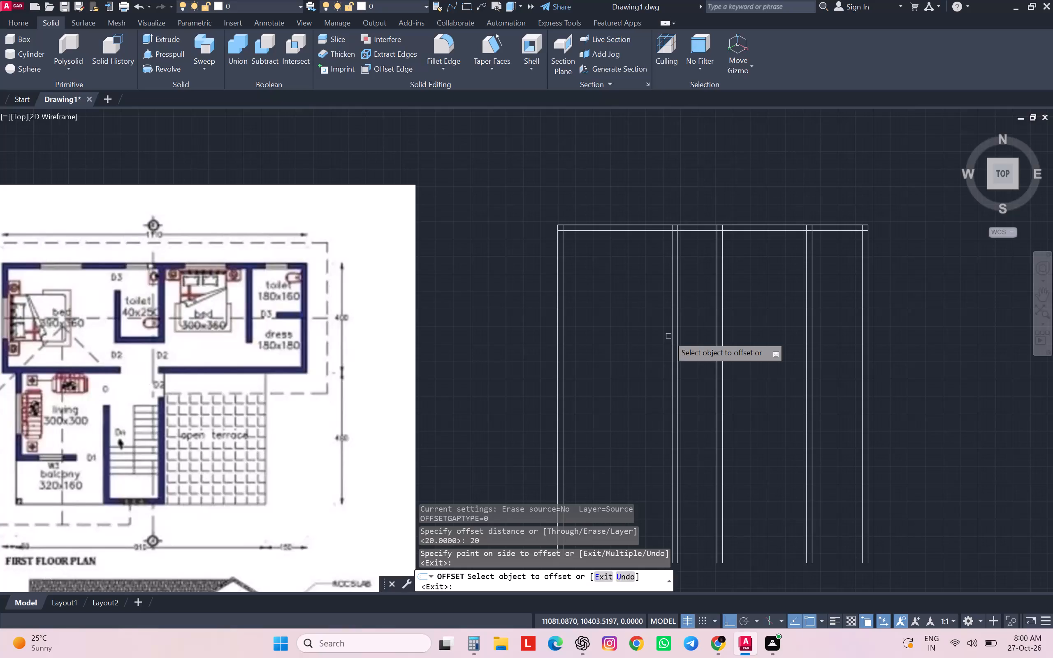
Offset the top wall's inner line 360 units downward for the depth of the bedroom and kitchen.
scroll(680, 276, "down", 2)
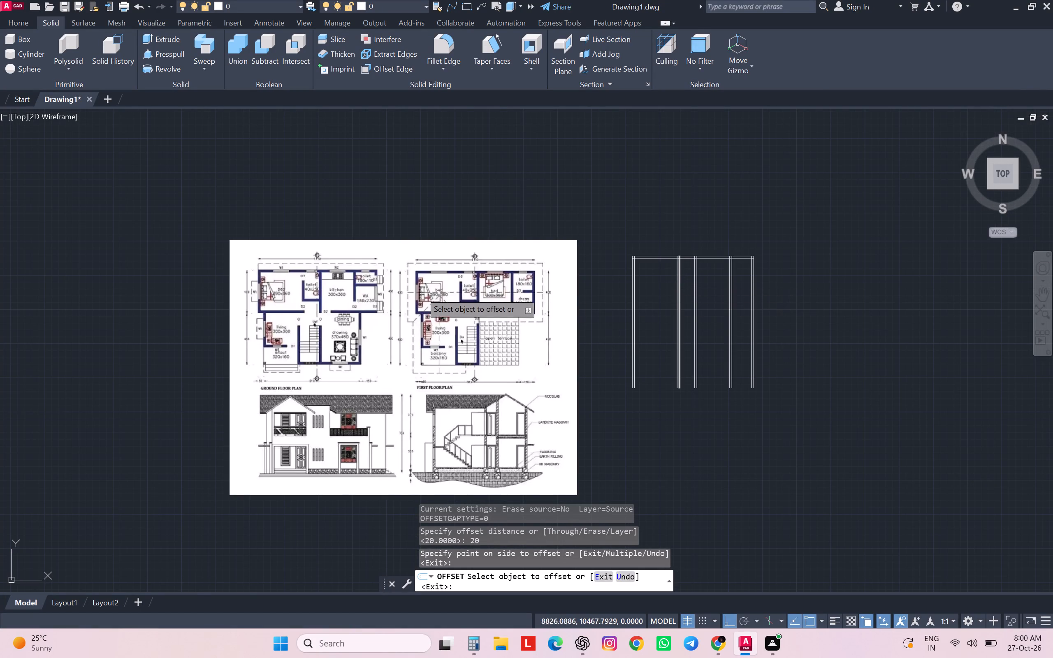
scroll(292, 294, "up", 3)
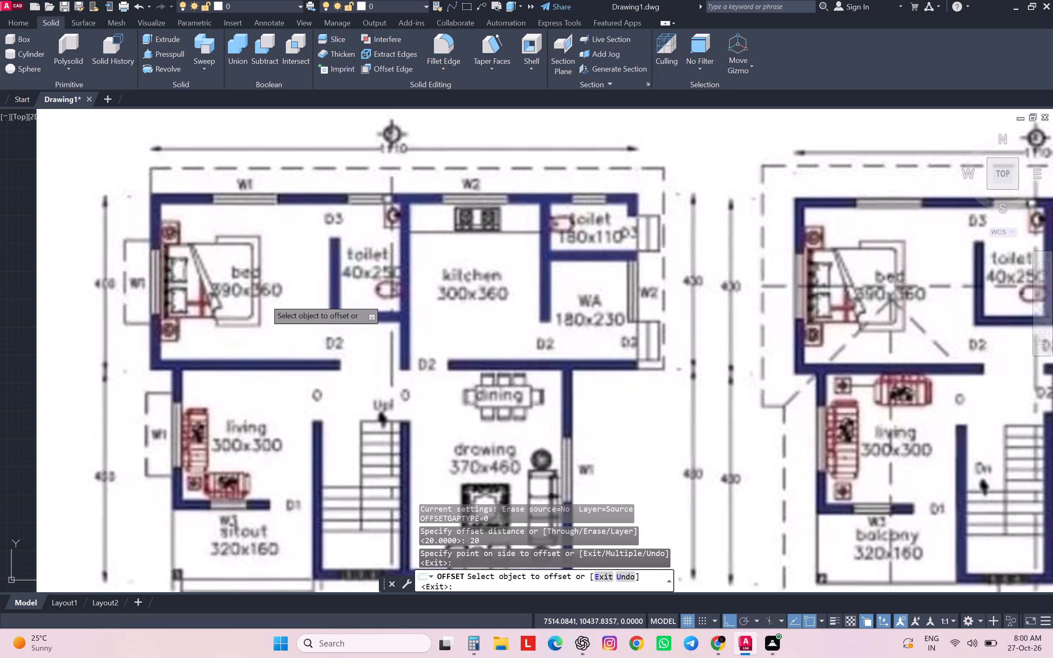
scroll(264, 299, "down", 3)
middle_click_drag(849, 301, 703, 315)
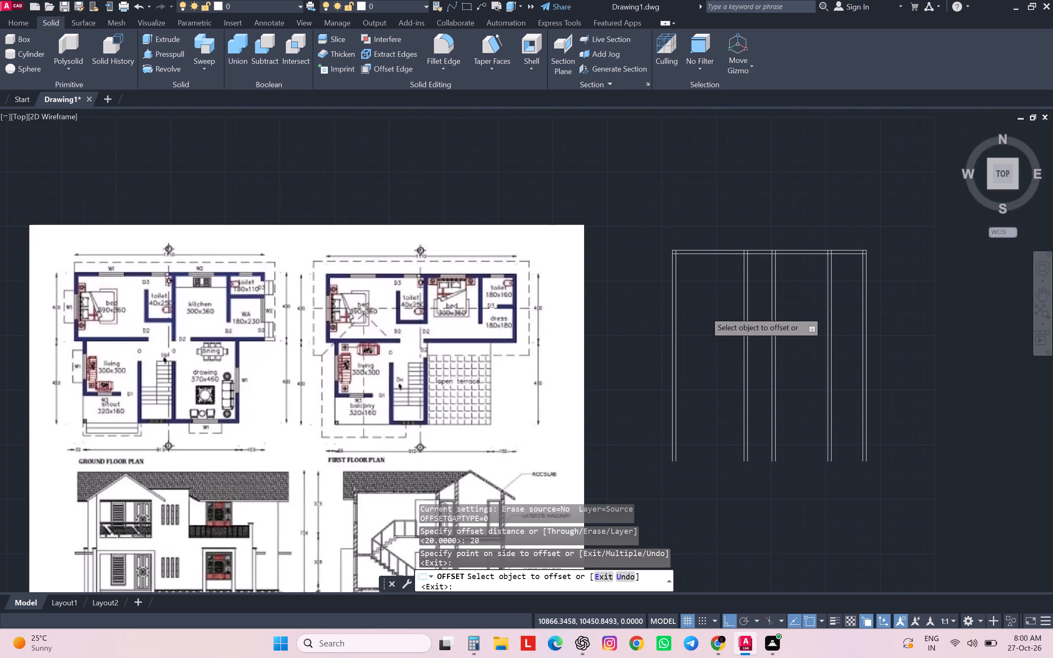
key("Escape")
key("Escape")
key("Escape")
key("Escape")
key("o")
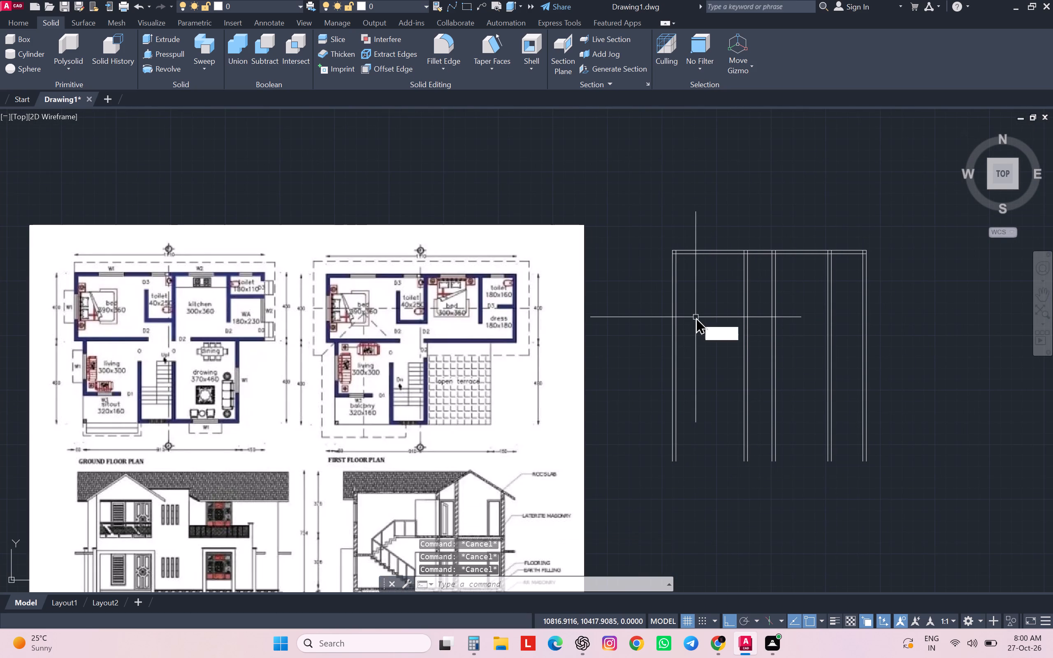
key("Return")
type("360")
key("Return")
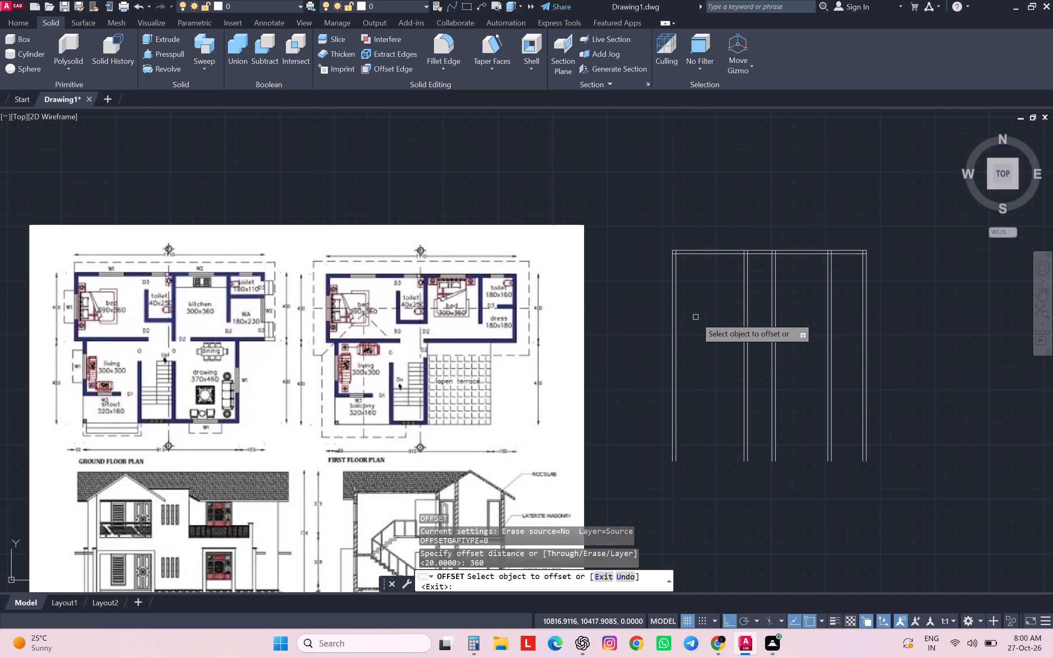
scroll(683, 238, "up", 3)
left_click(705, 304)
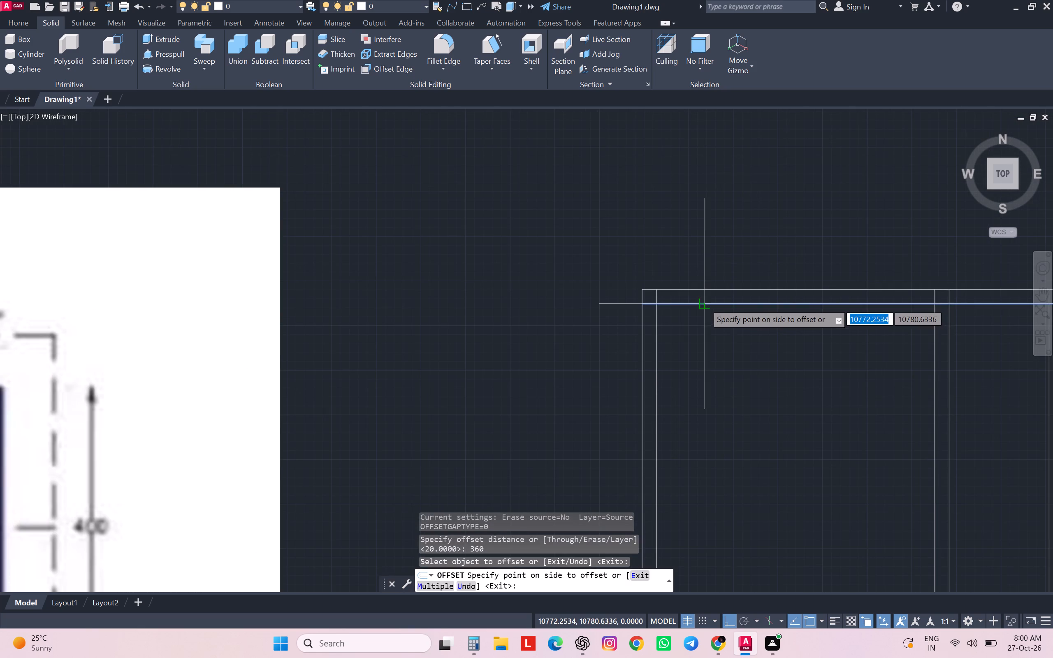
scroll(703, 299, "down", 3)
left_click(723, 445)
key("Escape")
key("Escape")
key("Escape")
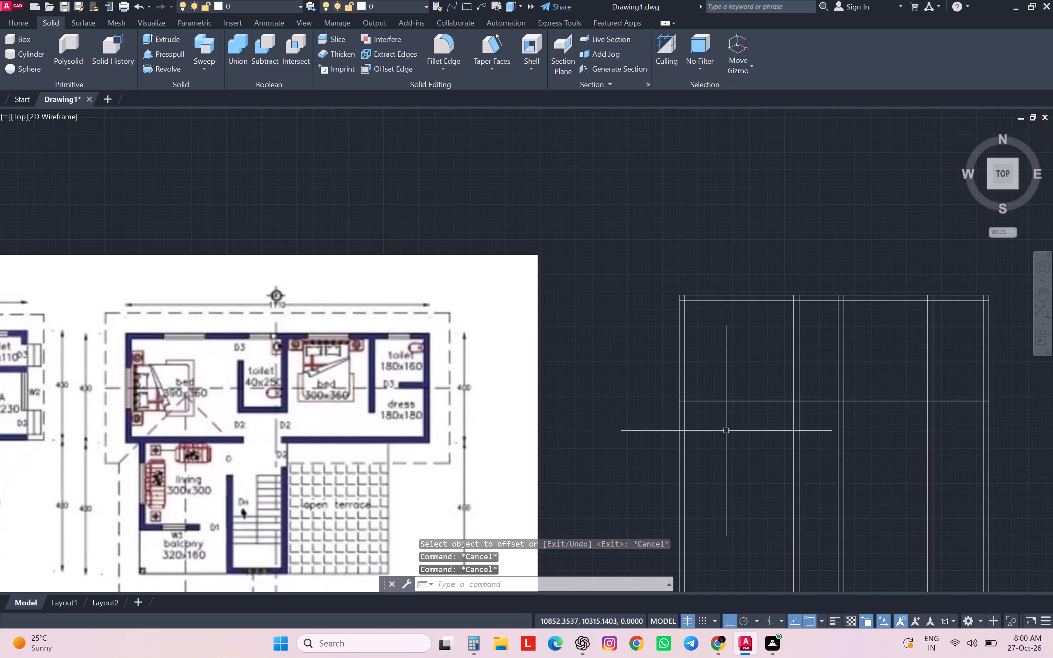
key("Escape")
key("Escape")
Offset the new horizontal line 20 units downward for the thickness of the wall below the upper rooms.
key("o")
key("Return")
type("20")
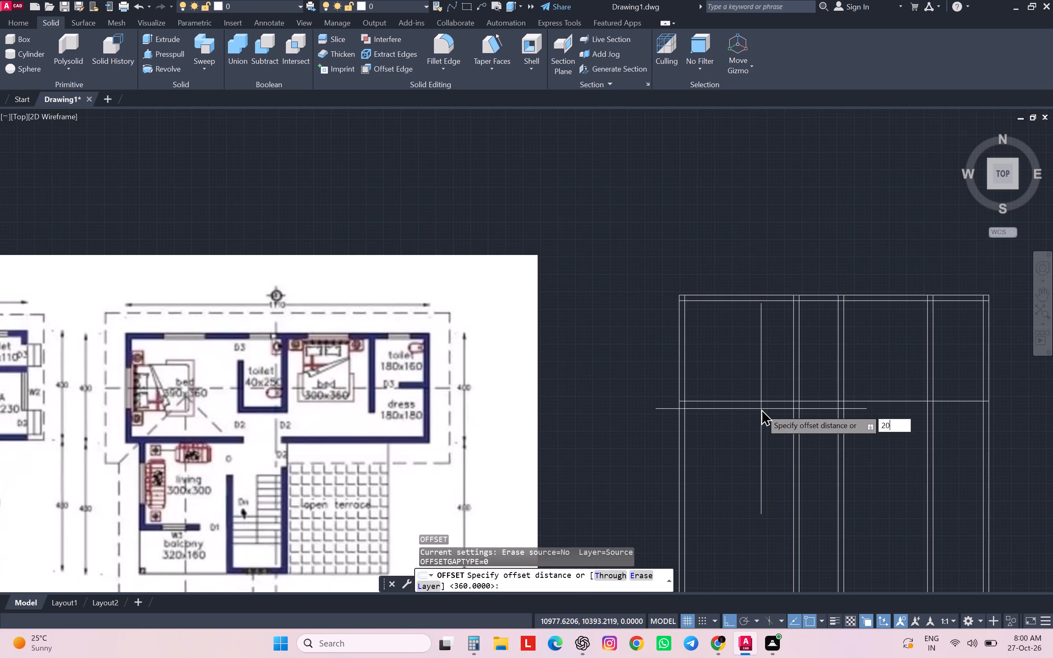
key("Return")
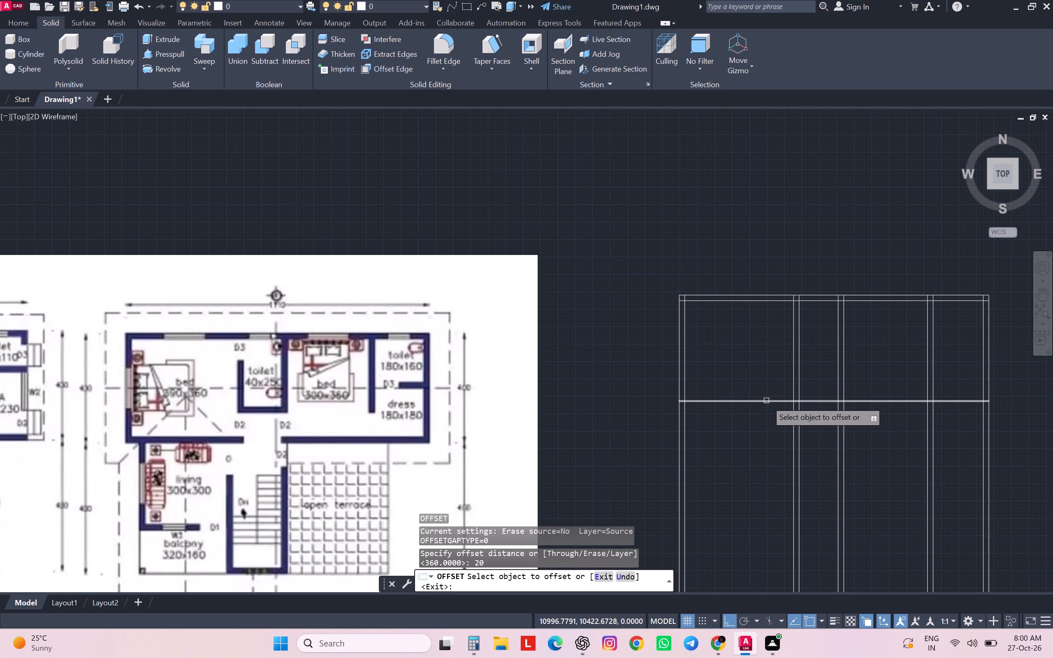
left_click(766, 401)
left_click(763, 449)
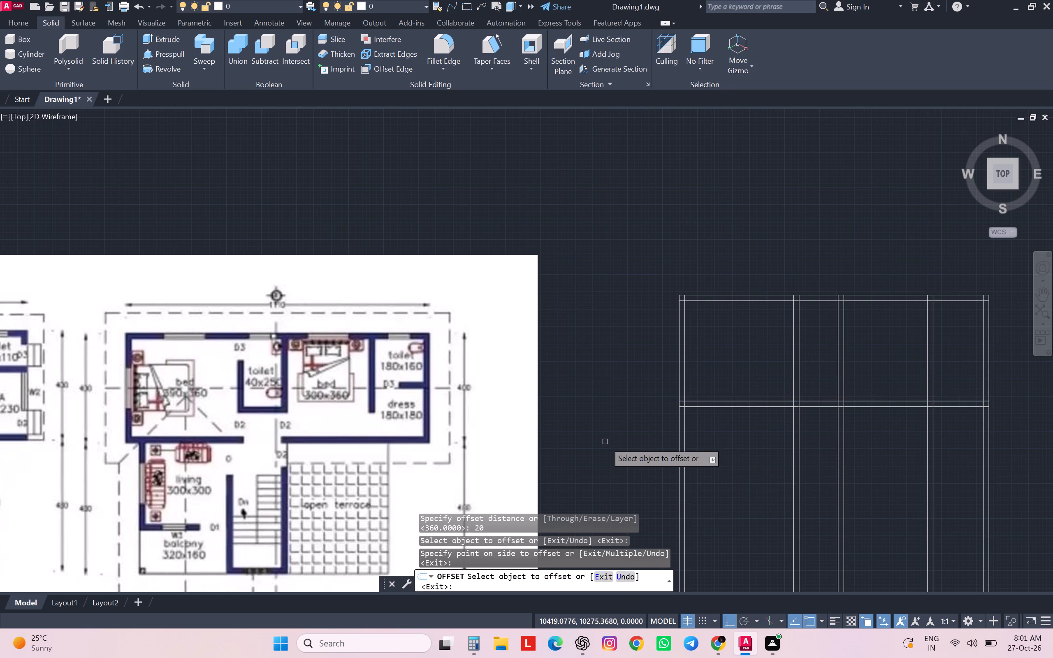
key("Escape")
key("Escape")
key("Escape")
key("Escape")
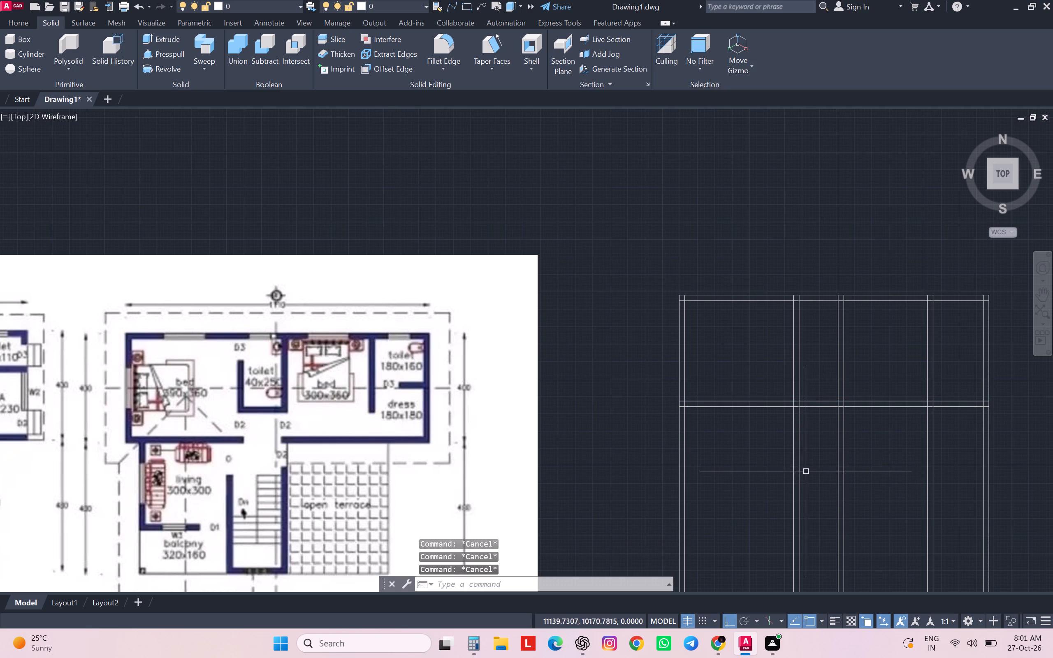
key("Escape")
Trim the interior partition lines below the new horizontal wall, keeping the two outer side walls.
key("t")
key("r")
key("space")
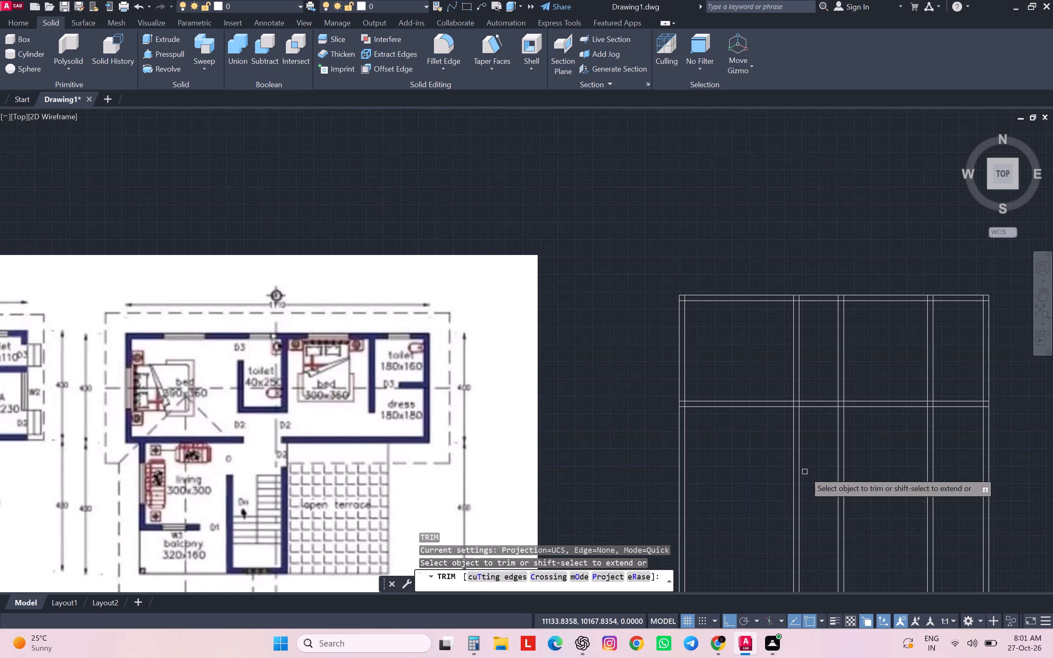
left_click(763, 476)
left_click(939, 483)
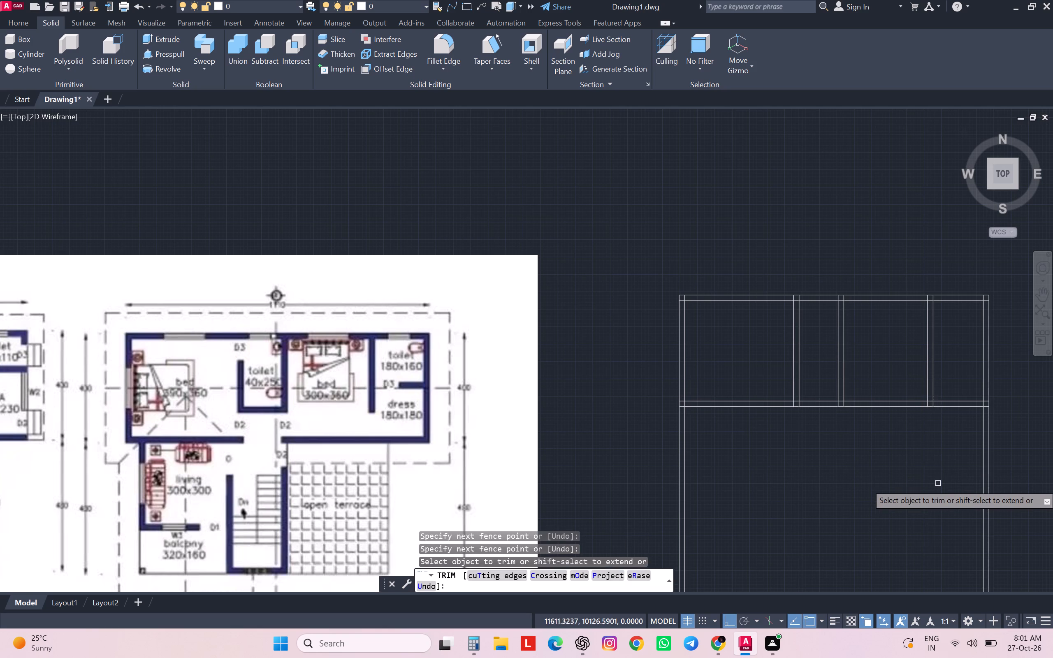
scroll(932, 482, "down", 2)
scroll(673, 466, "up", 2)
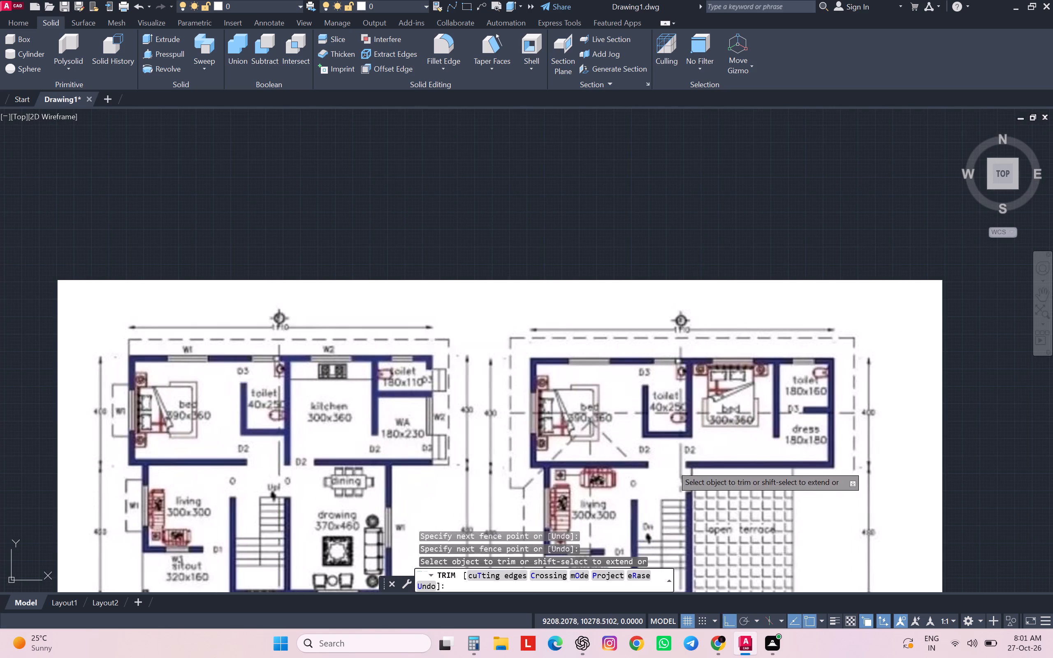
middle_click_drag(659, 463, 714, 395)
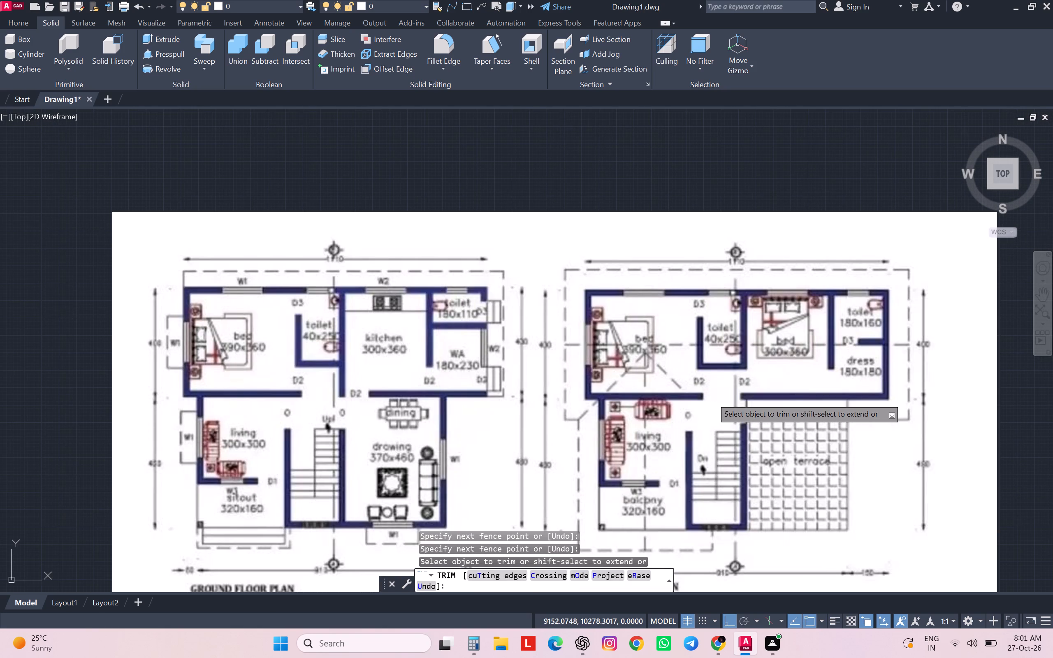
scroll(711, 397, "down", 1)
middle_click_drag(822, 429, 588, 394)
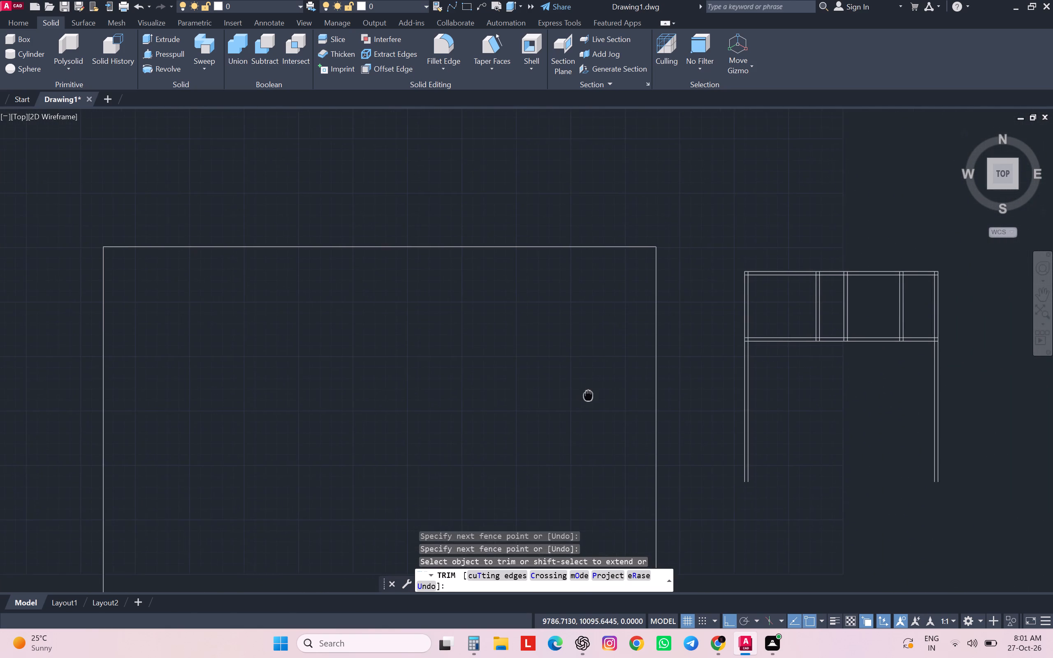
middle_click_drag(588, 394, 668, 415)
scroll(406, 338, "up", 2)
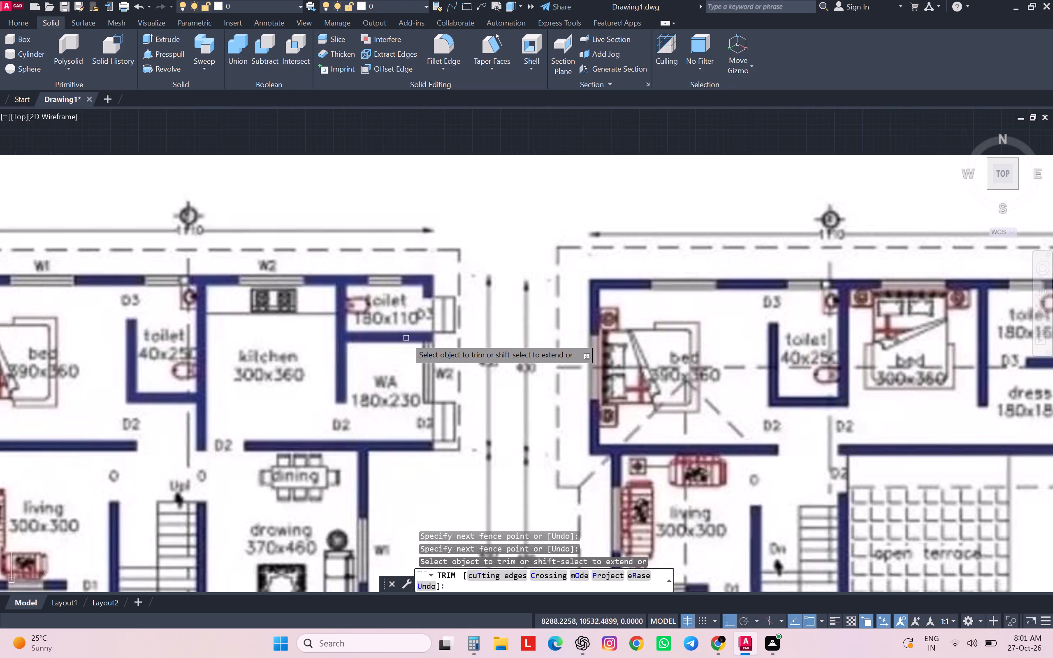
scroll(405, 338, "up", 1)
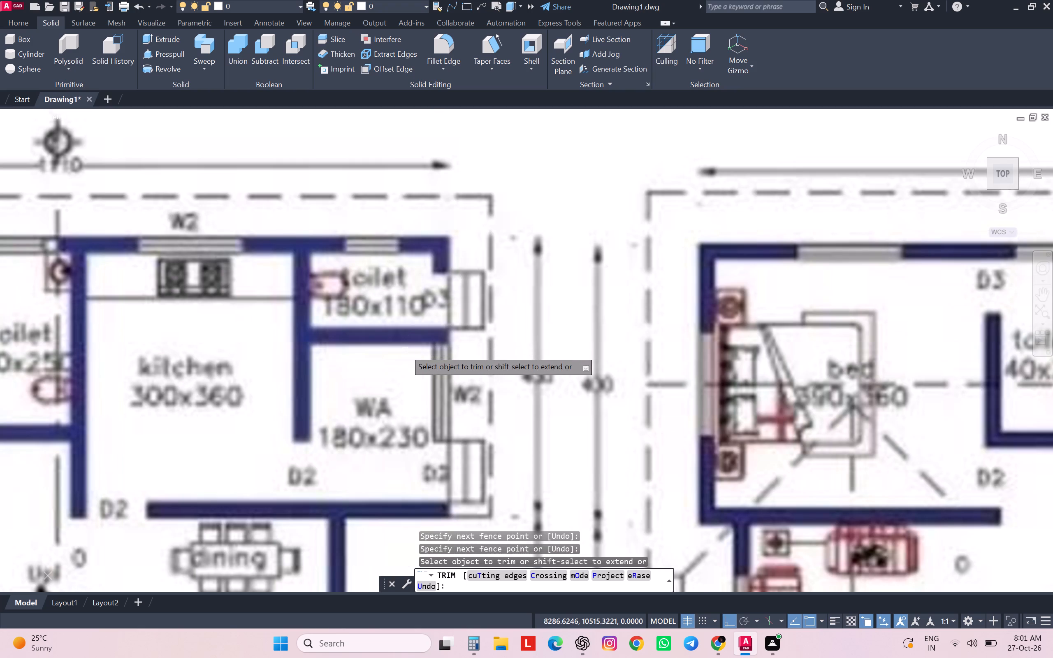
key("Escape")
key("Escape")
key("Escape")
key("Escape")
key("Escape")
Offset the top wall's inner line 110 units downward for the depth of the toilet beside the kitchen.
scroll(441, 348, "down", 2)
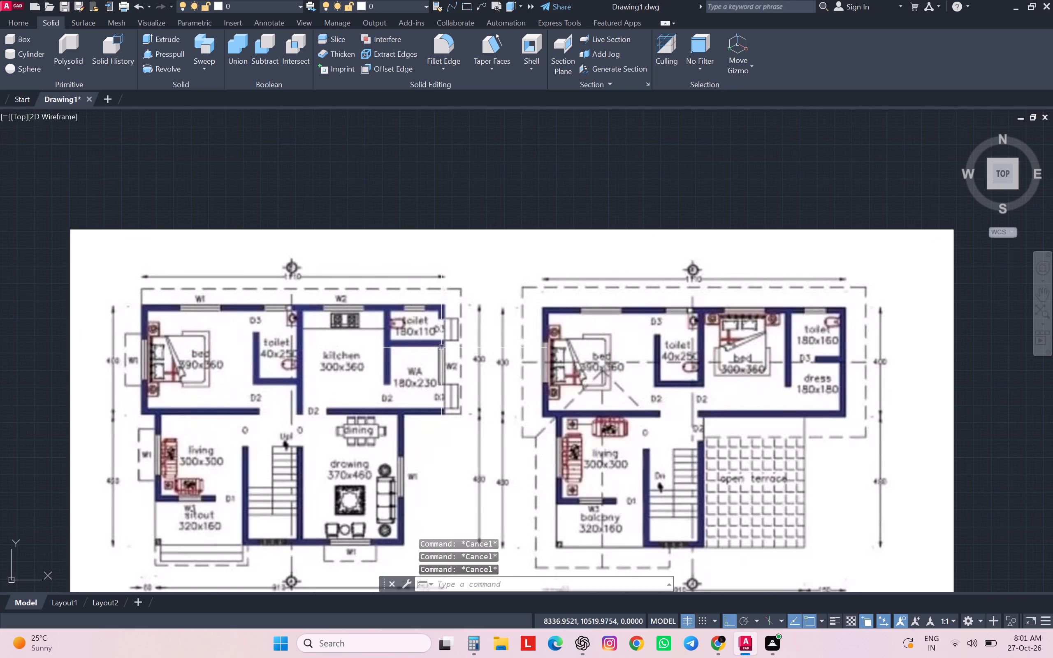
middle_click_drag(581, 377, 334, 369)
scroll(420, 358, "down", 1)
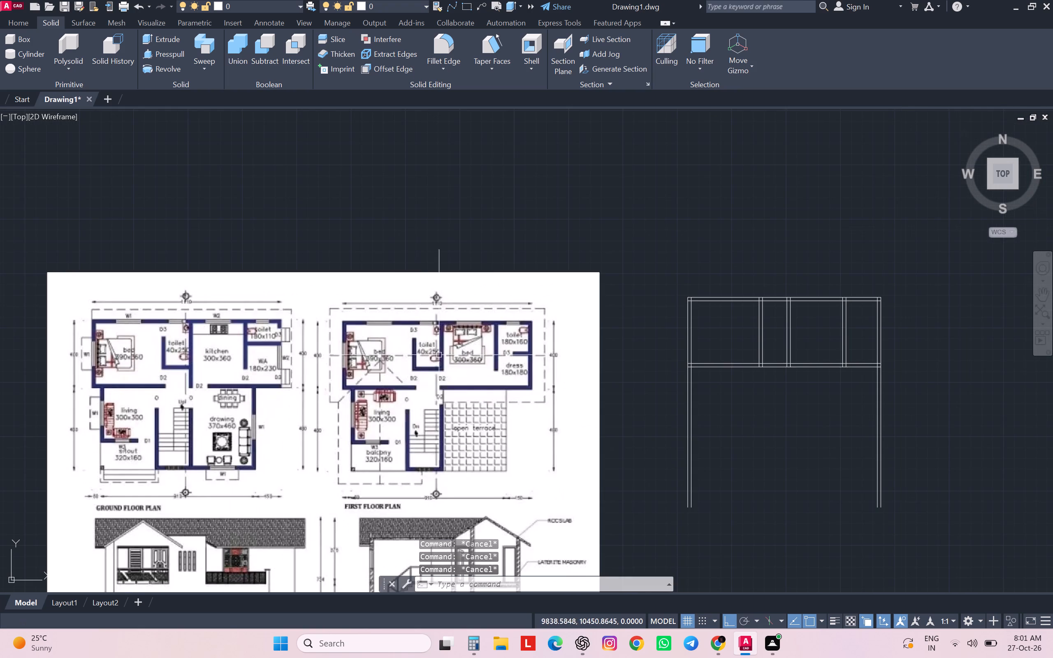
scroll(880, 323, "up", 1)
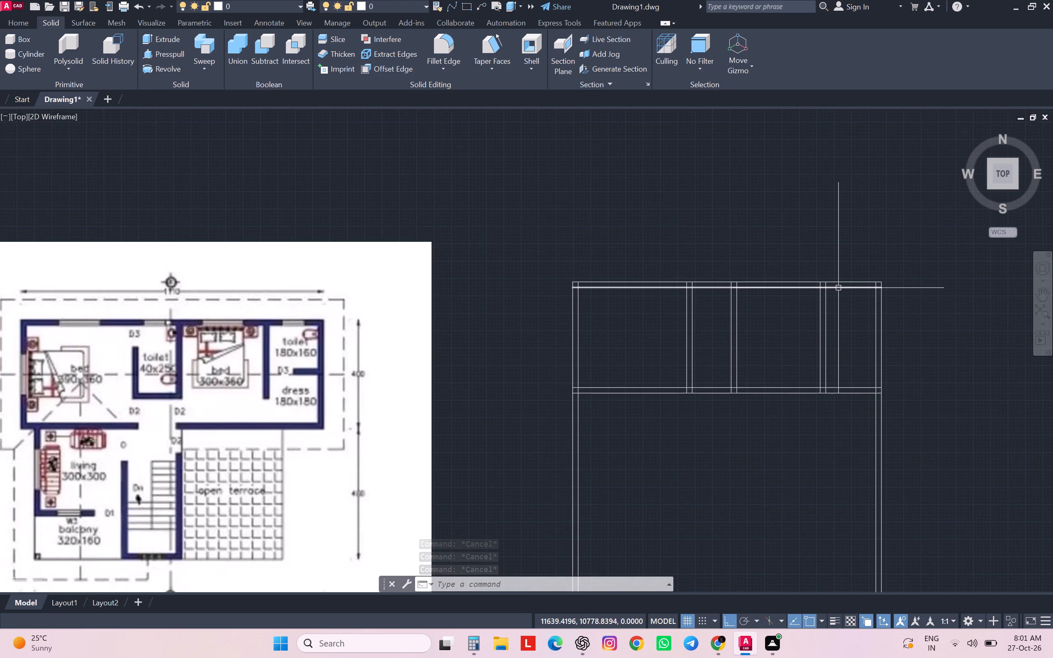
left_click(838, 288)
key("o")
key("Return")
type("110")
key("Return")
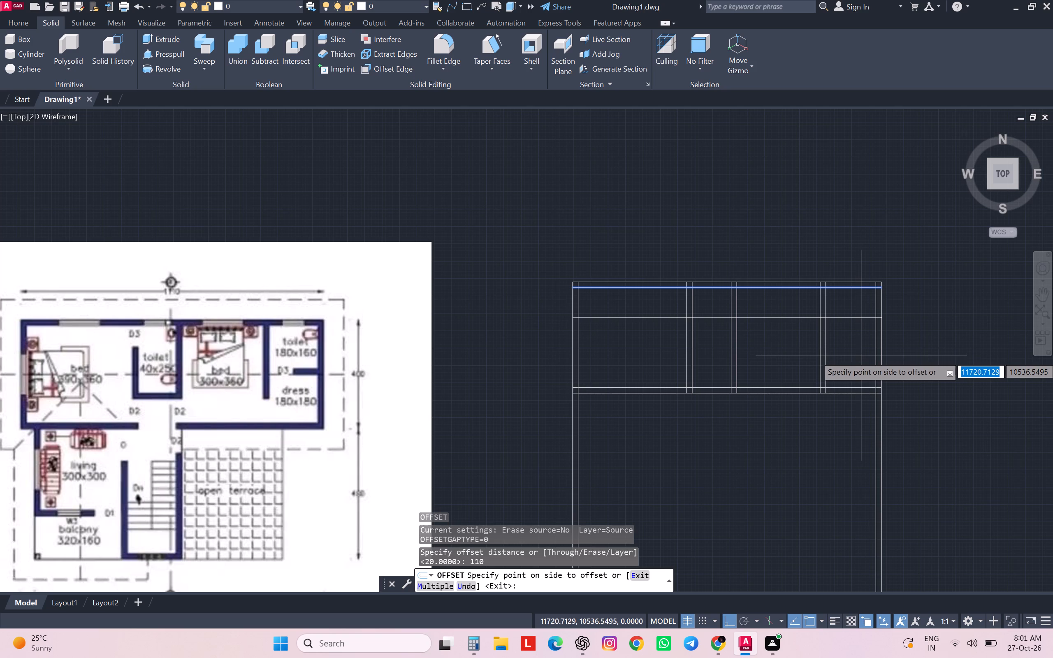
scroll(861, 355, "down", 1)
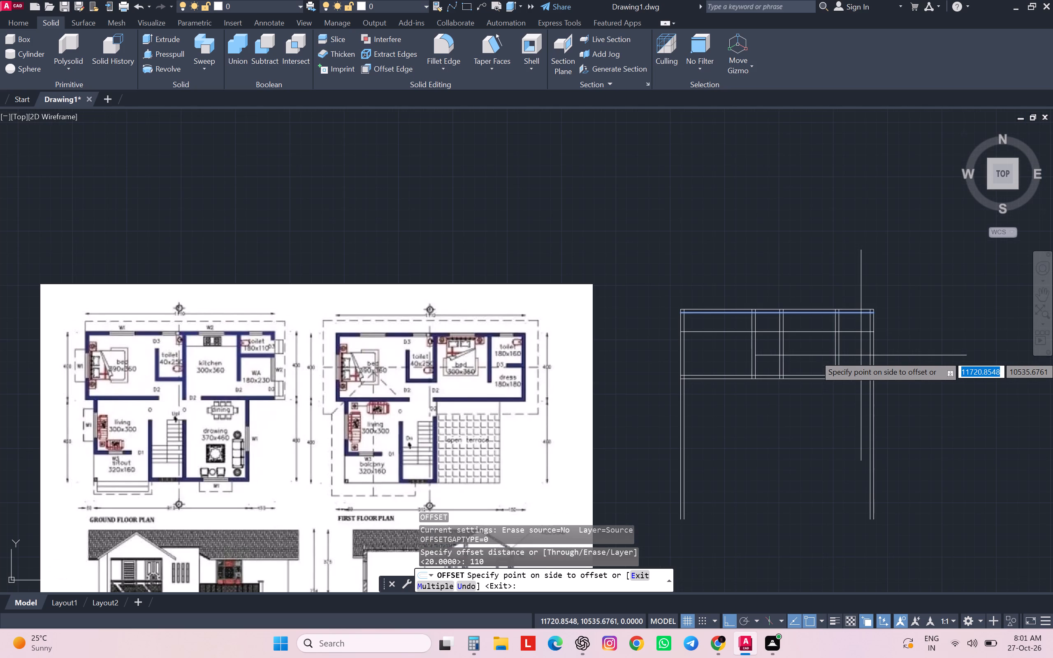
left_click(861, 358)
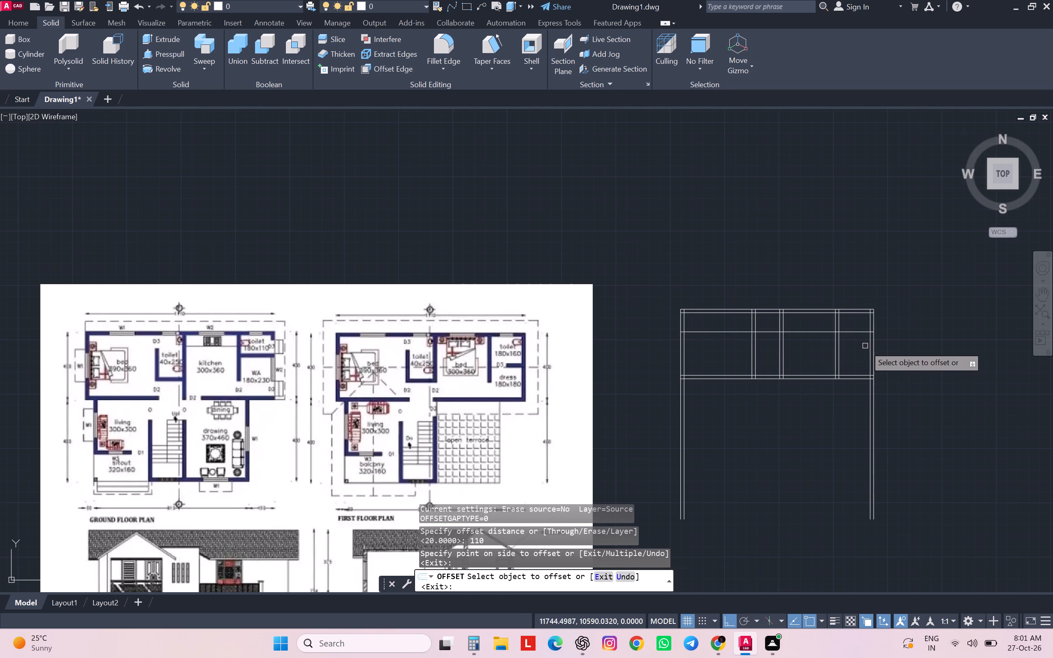
key("Escape")
key("Escape")
key("Escape")
key("Escape")
Offset the toilet's lower line 20 units downward for the thickness of the wall between toilet and WA.
key("o")
key("Return")
type("20")
key("Return")
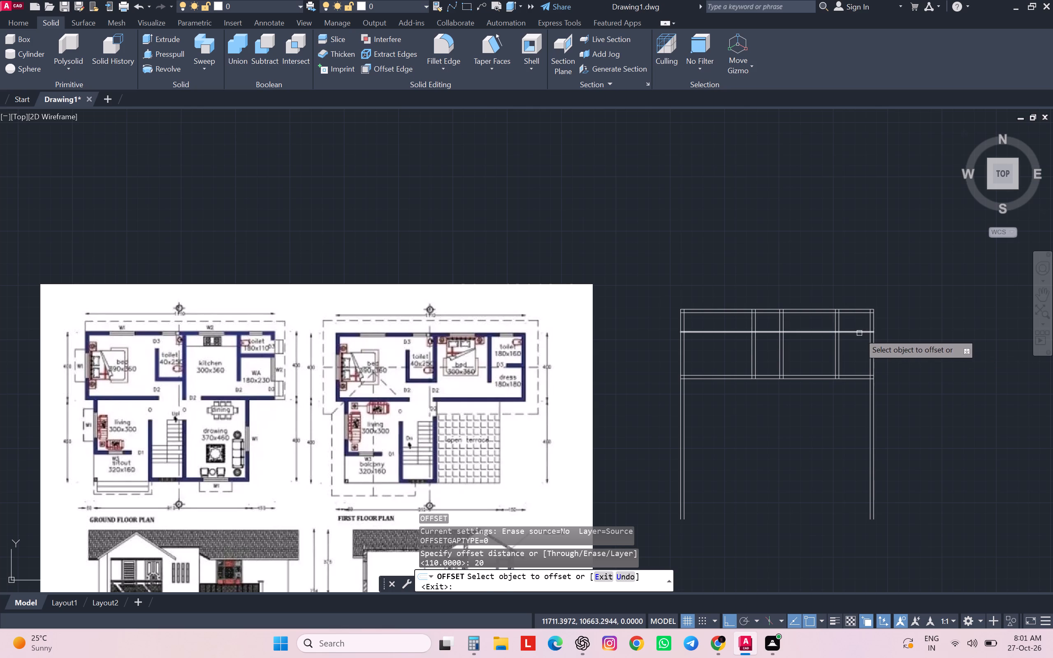
left_click(859, 333)
left_click(862, 365)
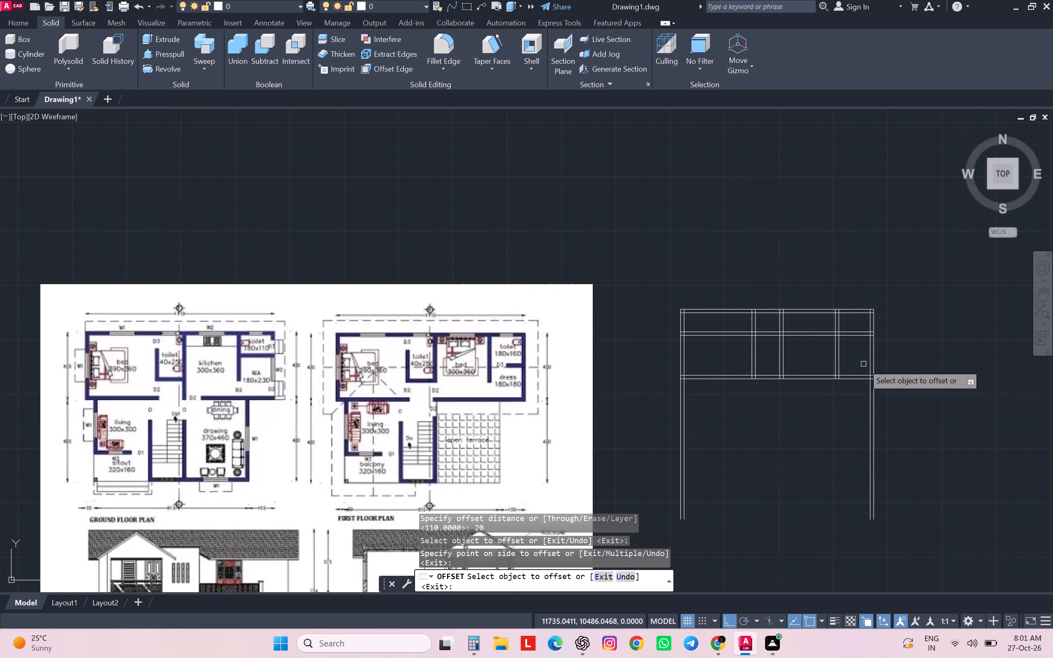
key("Escape")
key("Escape")
key("Escape")
key("Escape")
key("Escape")
key("Escape")
Measure the WA room's depth along the right outer wall with an aligned dimension, without placing it.
scroll(864, 362, "up", 1)
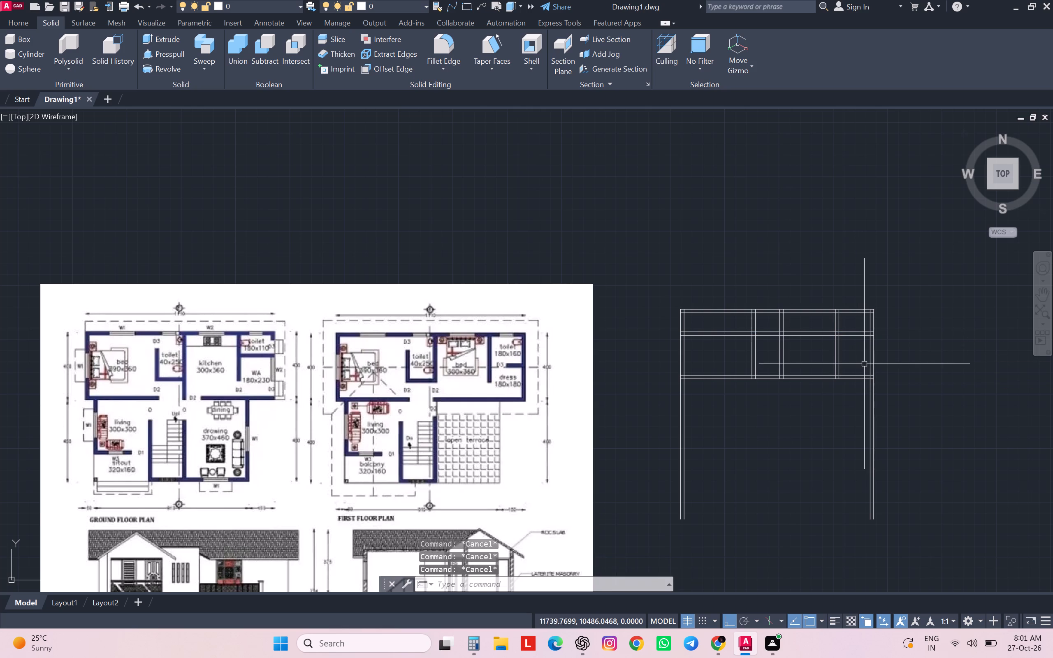
type("da")
key("Return")
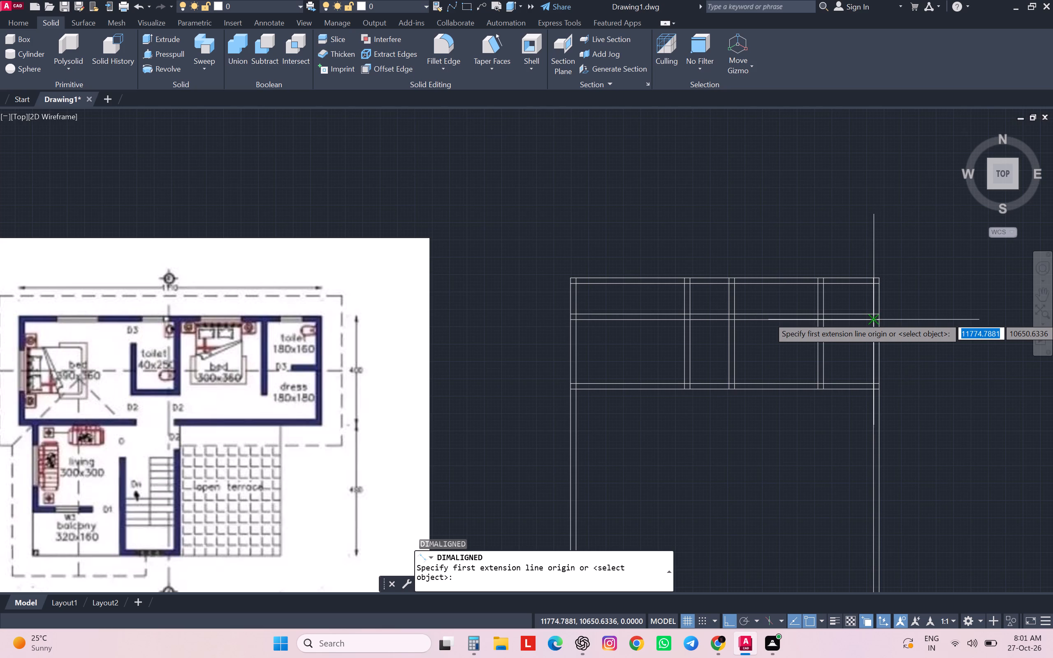
scroll(868, 317, "up", 5)
left_click(925, 338)
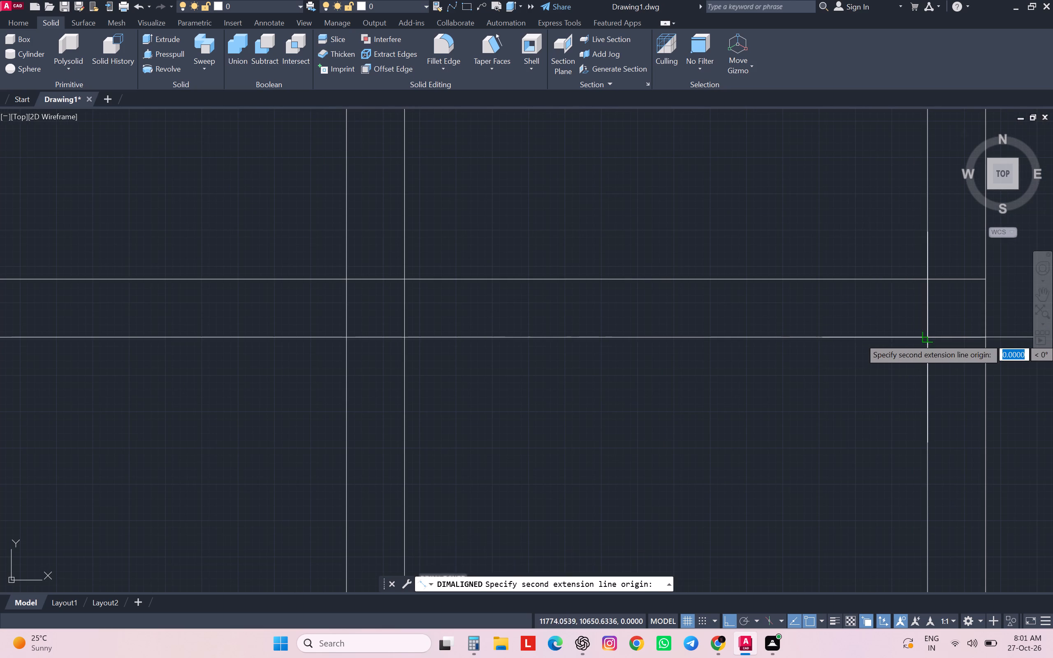
scroll(925, 334, "down", 5)
scroll(928, 447, "up", 3)
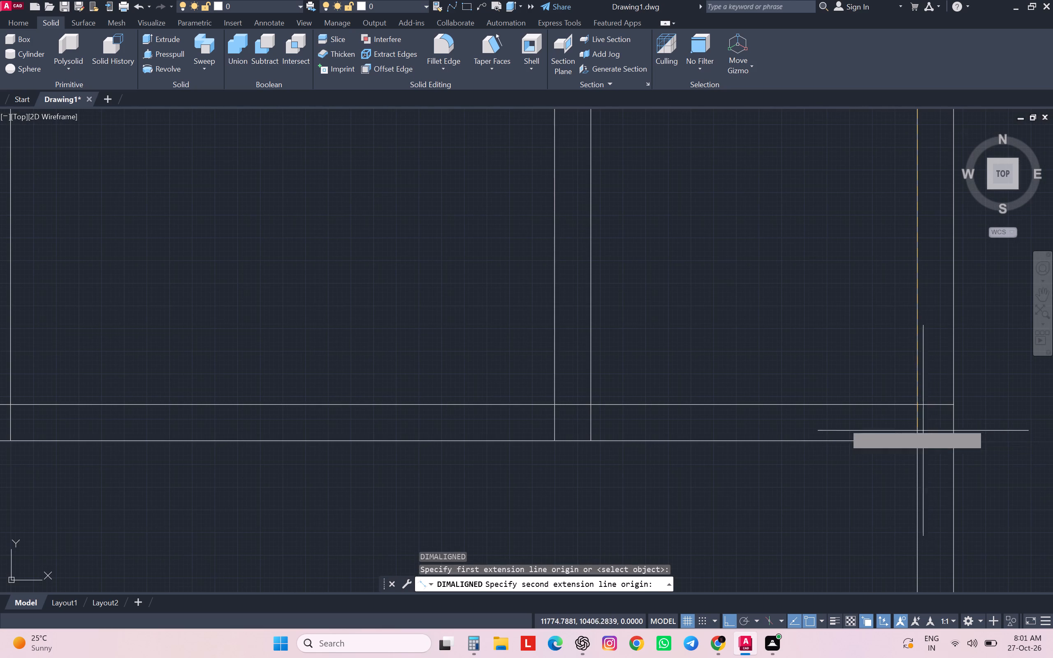
left_click(916, 405)
scroll(916, 405, "down", 1)
scroll(830, 289, "up", 5)
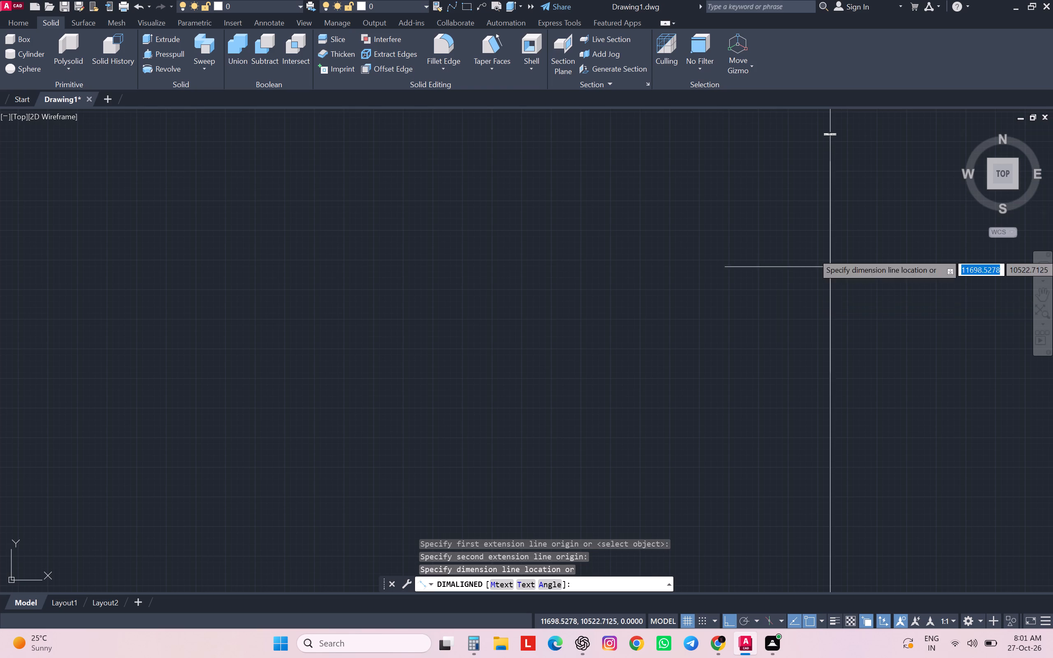
middle_click_drag(839, 168, 814, 264)
scroll(812, 256, "up", 3)
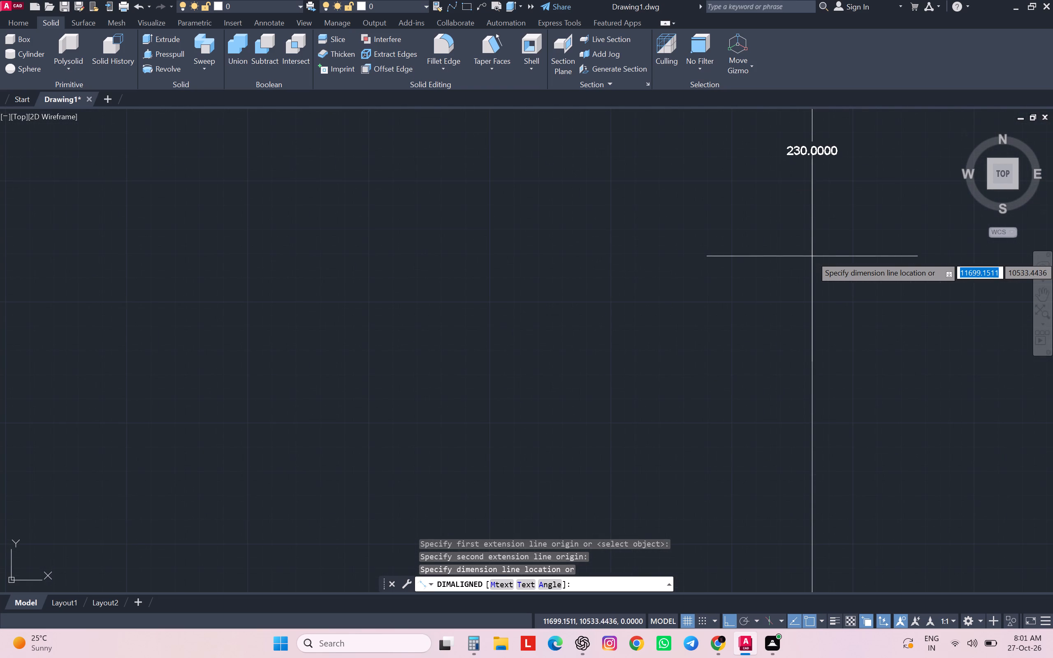
key("Escape")
scroll(812, 256, "down", 15)
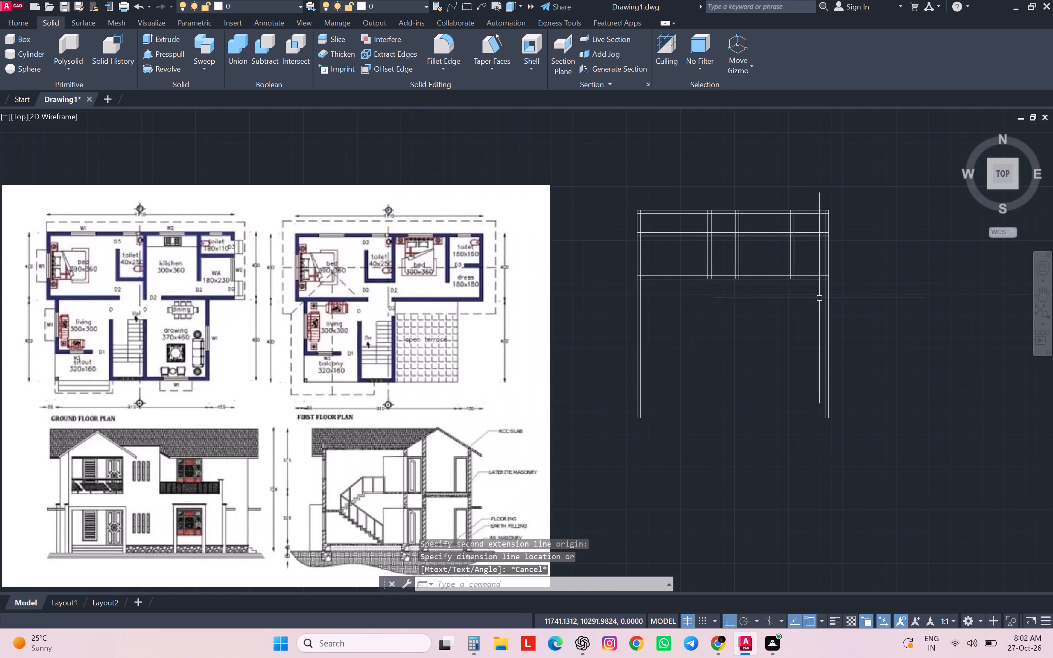
key("Escape")
key("Escape")
key("Escape")
key("Escape")
Trim the two toilet wall lines where they cross the kitchen, between its left and right partitions.
type("tr")
key("space")
left_click(776, 238)
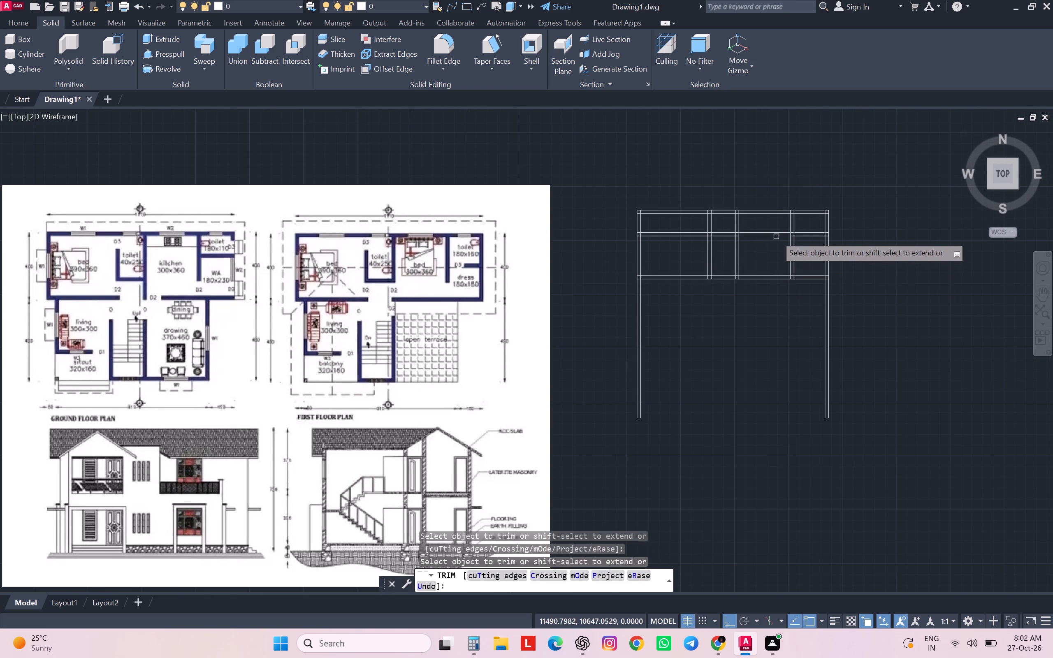
left_click(776, 236)
left_click(777, 231)
key("Escape")
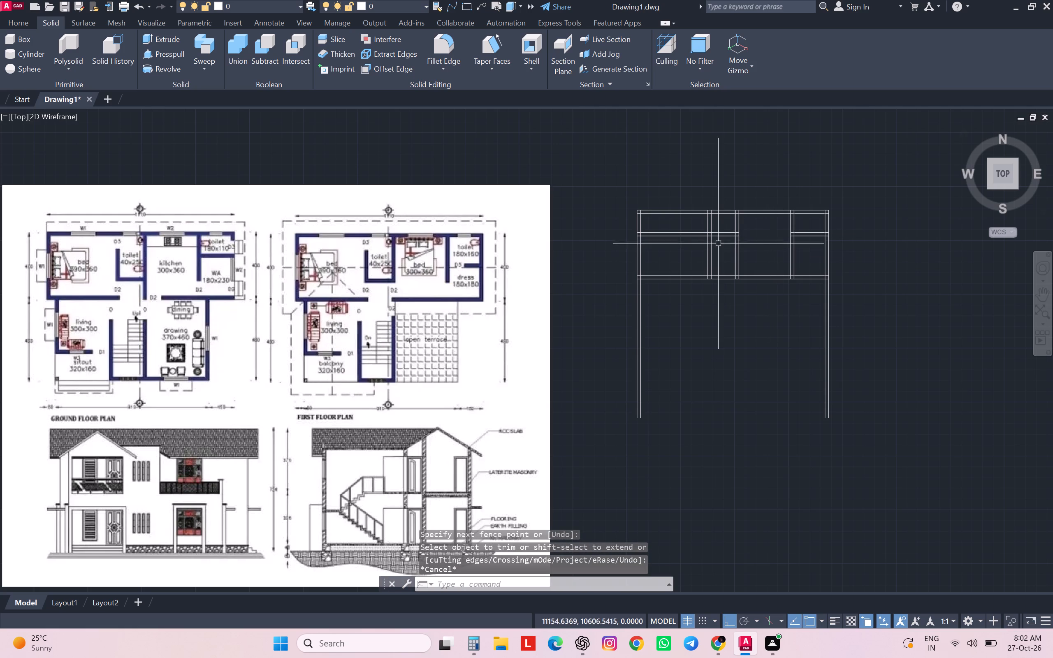
Delete the two leftover toilet-WA wall lines running across the bedroom and the small toilet.
left_click(688, 227)
left_click(679, 253)
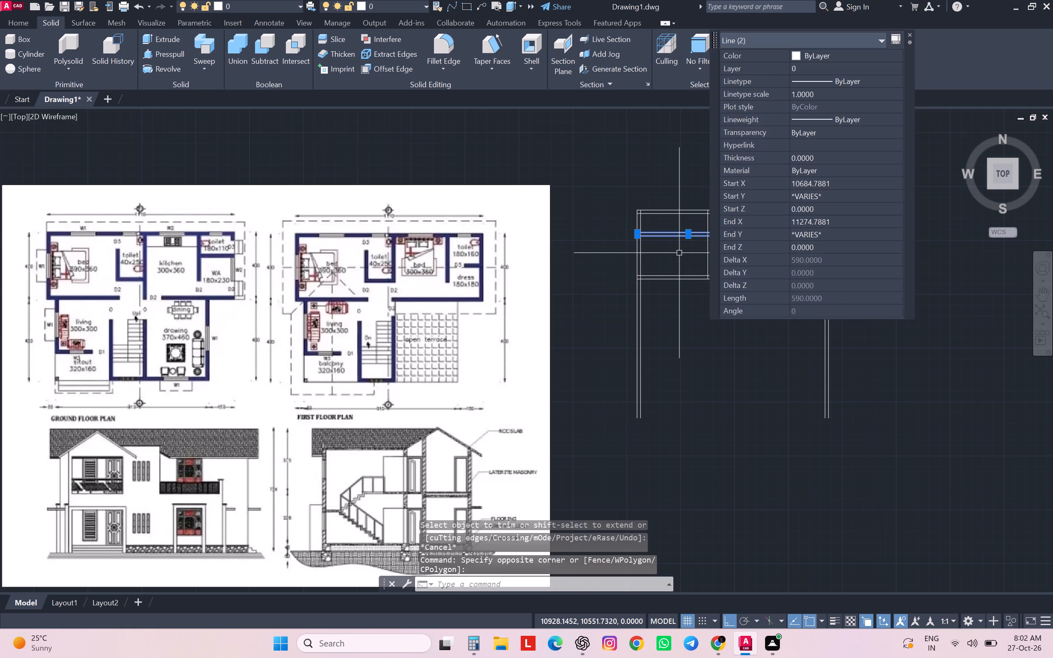
key("Delete")
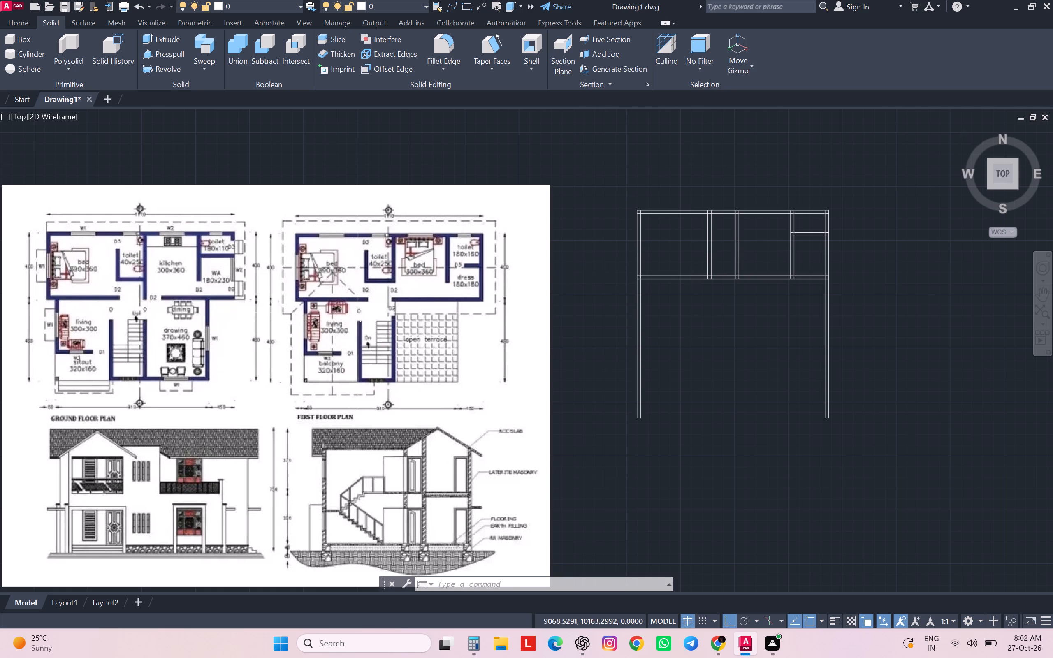
Offset the top wall's inner line 250 units downward for the depth of the toilet beside the bedroom.
scroll(723, 213, "up", 2)
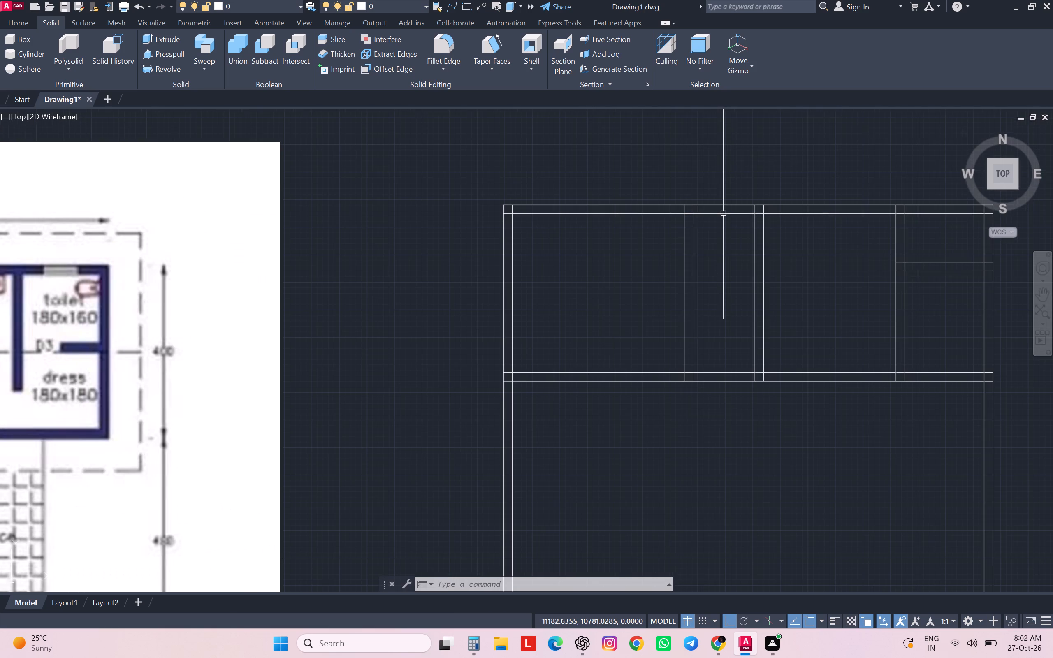
left_click(723, 213)
key("o")
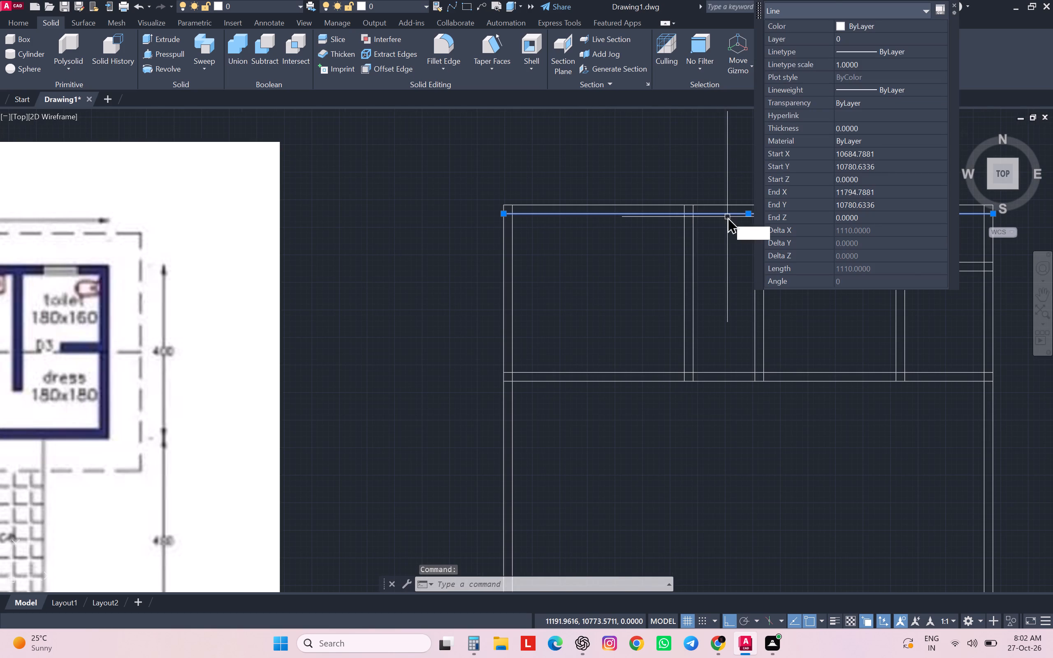
key("Return")
type("250")
key("Return")
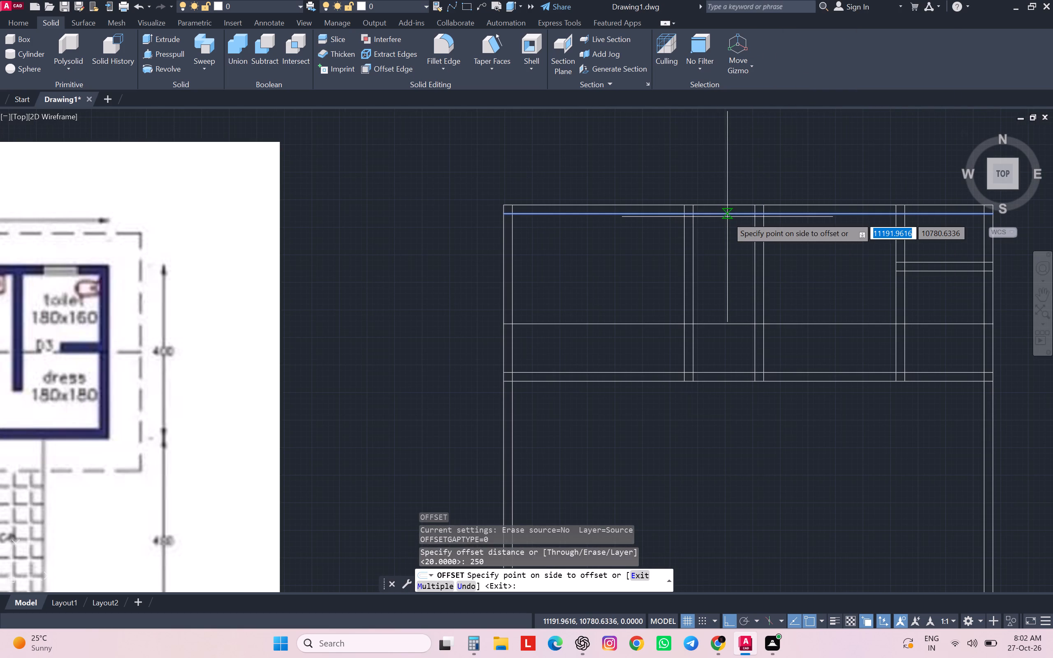
left_click(733, 336)
key("Escape")
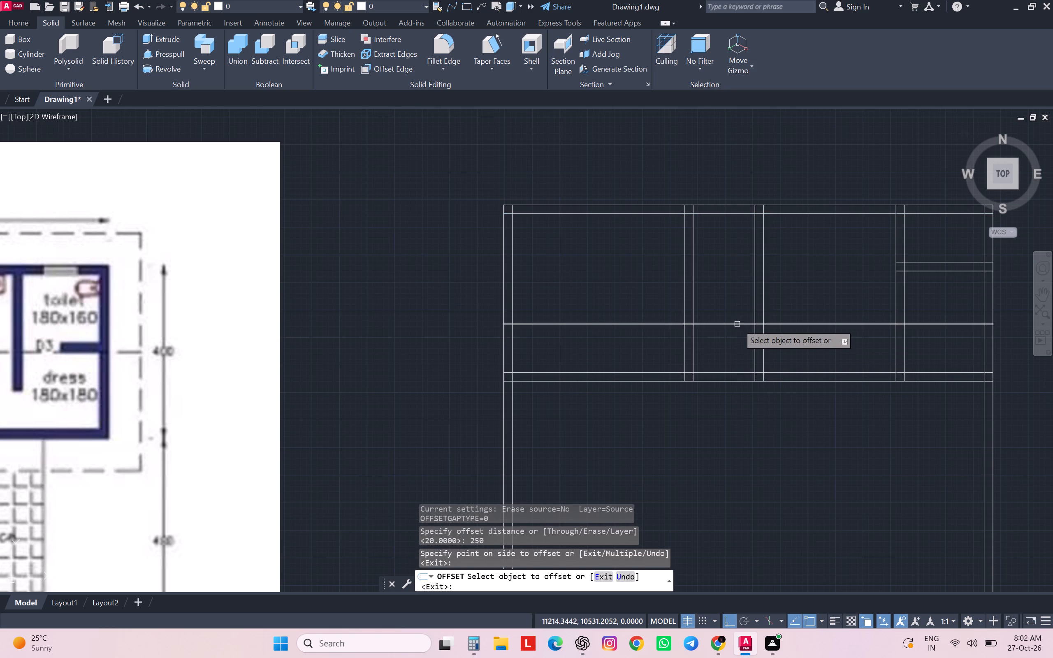
key("Escape")
key("Escape")
key("Escape")
key("Escape")
key("Escape")
Offset the new toilet depth line 20 units downward for the thickness of the toilet's lower wall.
key("o")
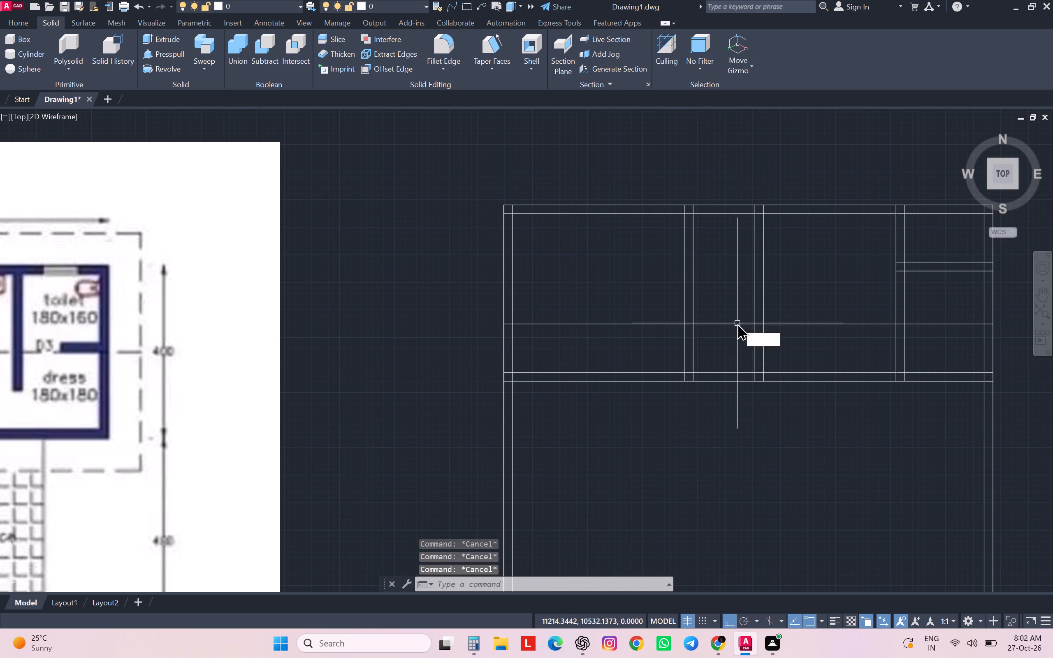
key("Return")
type("20")
key("Return")
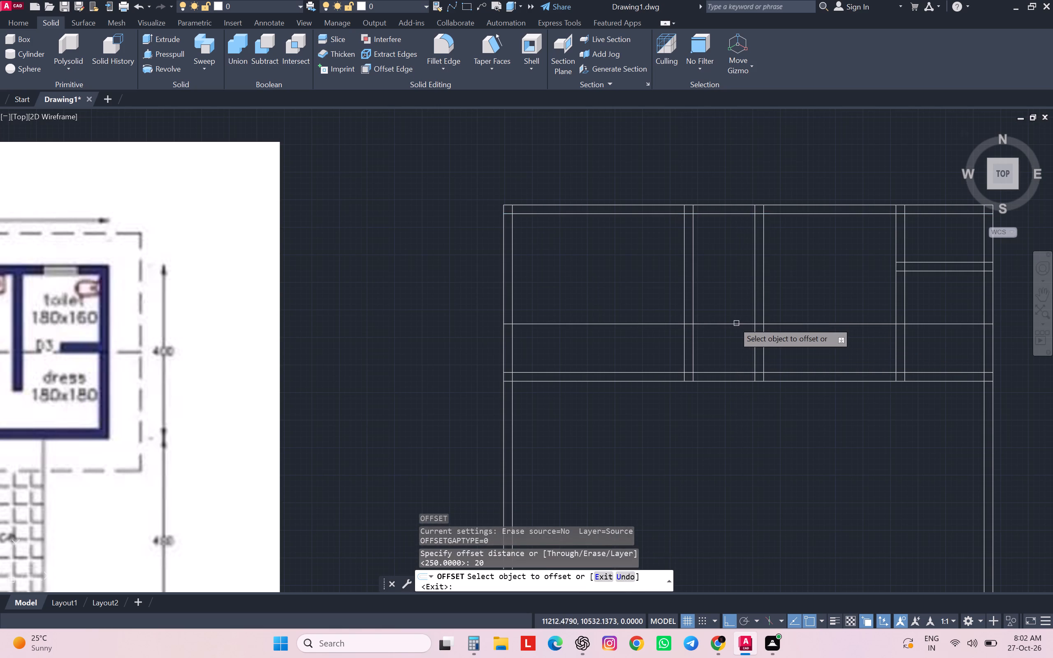
left_click(728, 319)
left_click(728, 327)
left_click(729, 326)
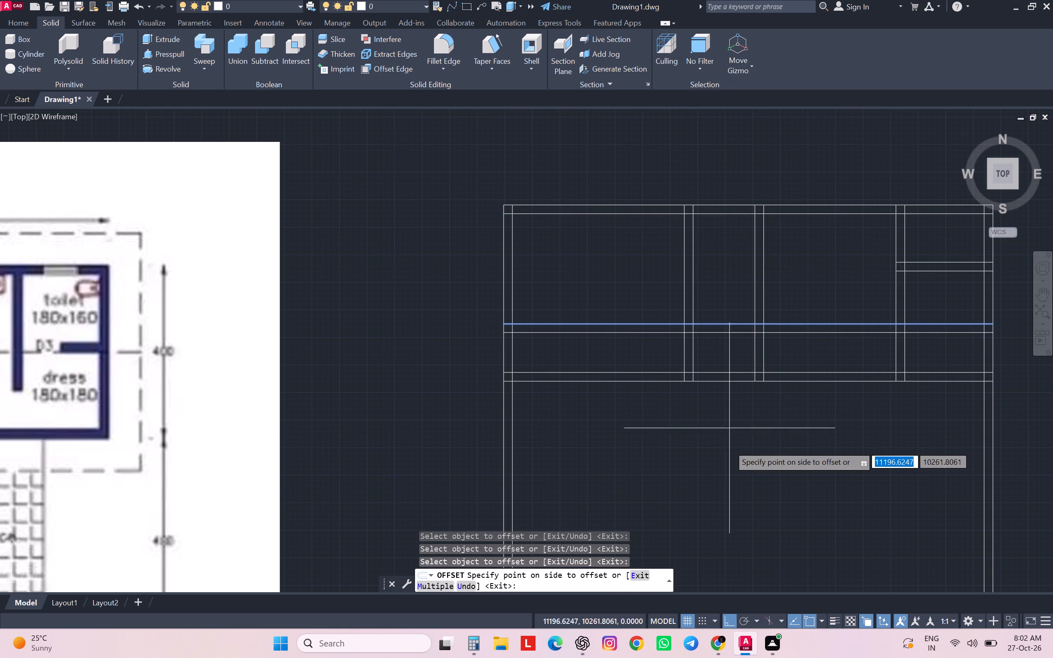
left_click(729, 446)
key("Escape")
key("Escape")
key("Escape")
key("Escape")
key("Escape")
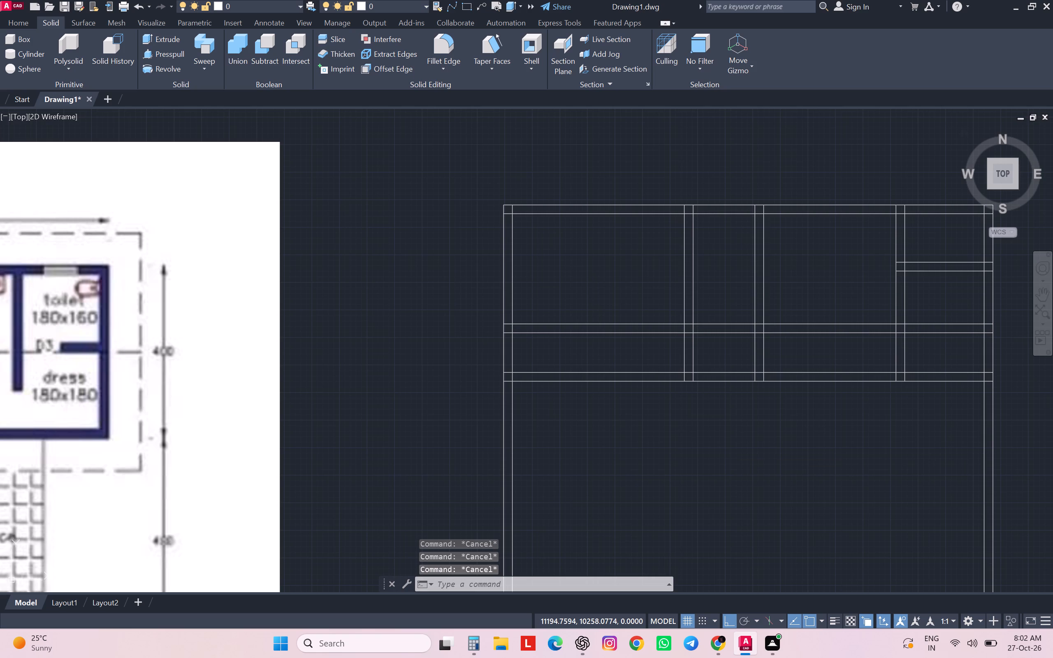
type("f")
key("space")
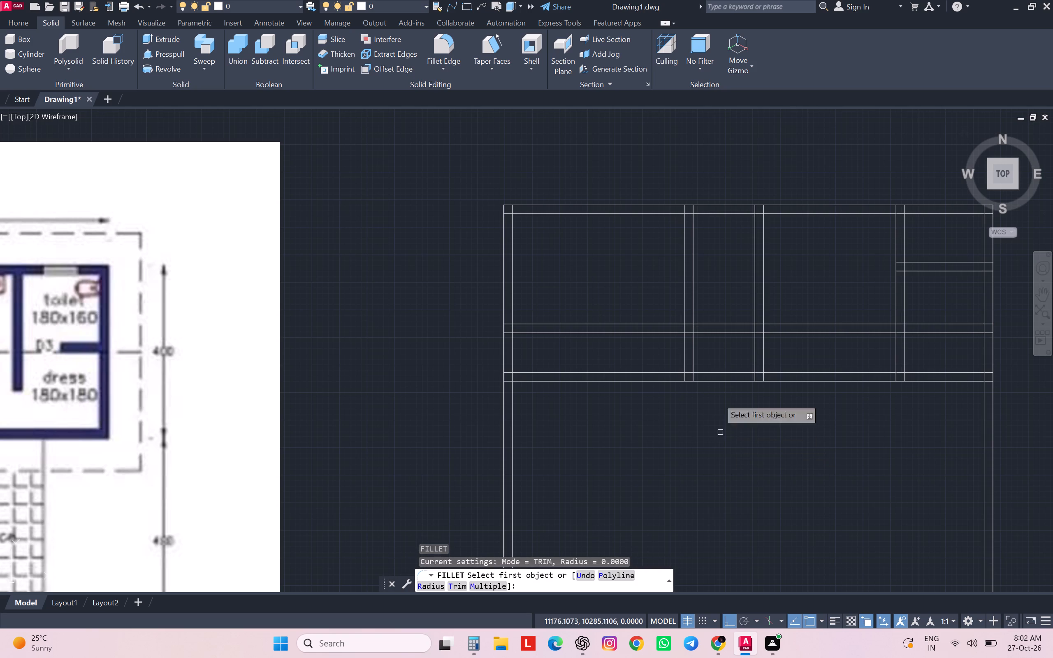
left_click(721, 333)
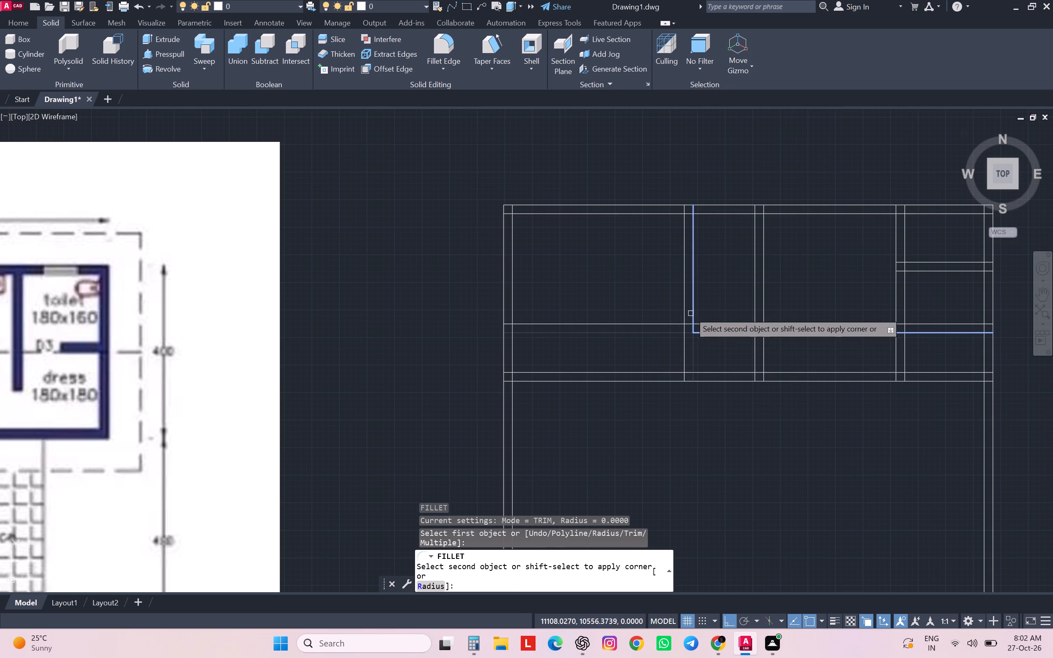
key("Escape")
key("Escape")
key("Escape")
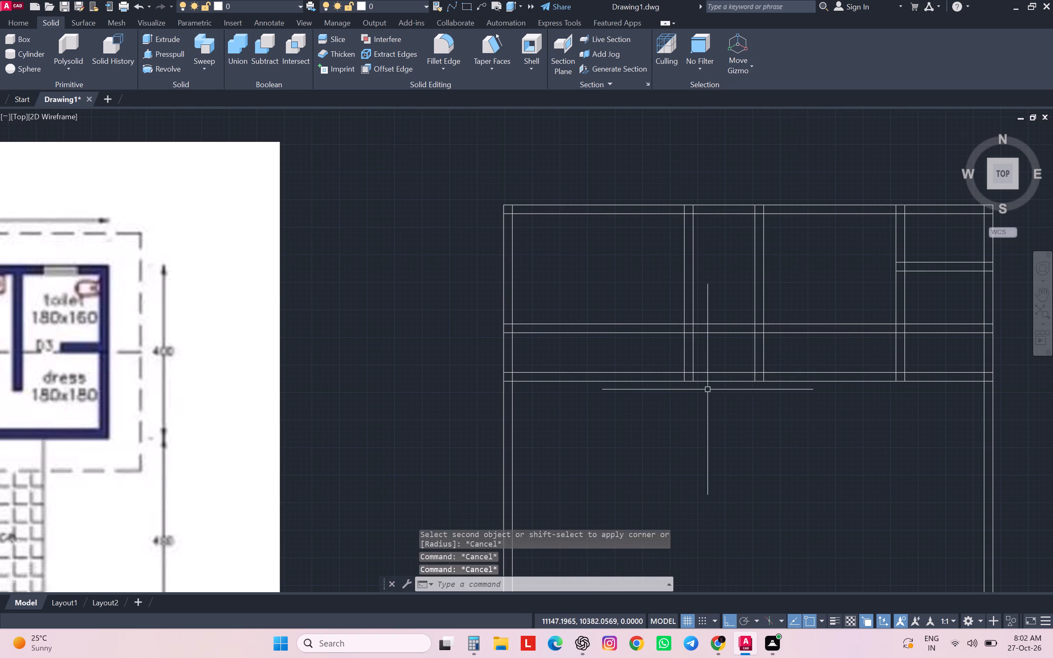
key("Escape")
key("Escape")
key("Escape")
Trim the two new toilet wall lines where they cross the bedroom, the kitchen and the WA room.
type("tr")
key("space")
scroll(707, 389, "up", 1)
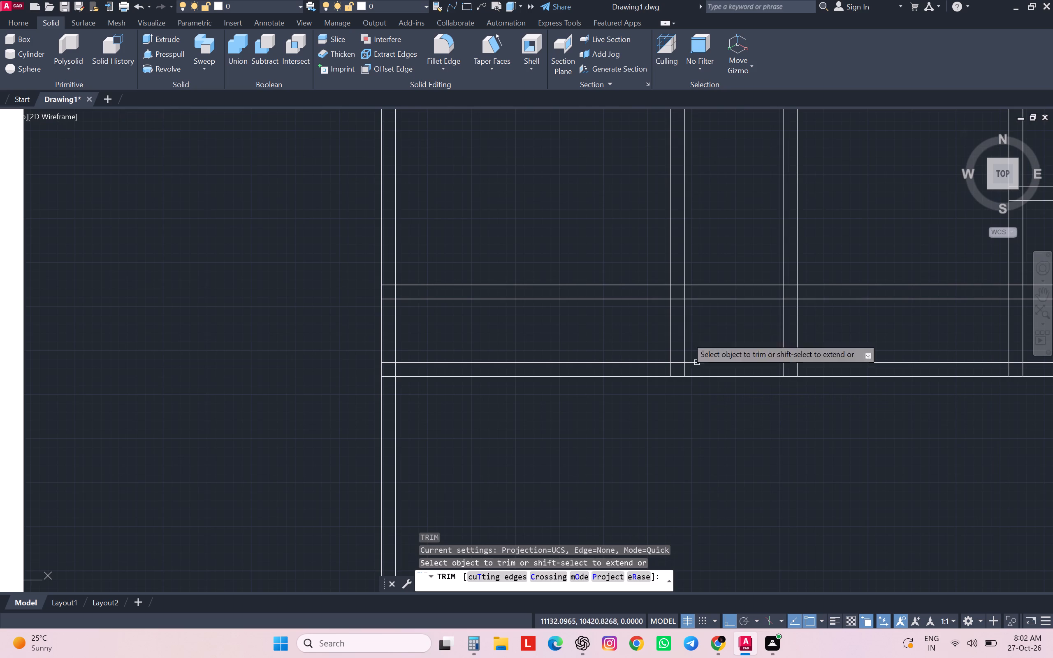
left_click(618, 273)
left_click(612, 295)
scroll(612, 295, "down", 1)
left_click(612, 295)
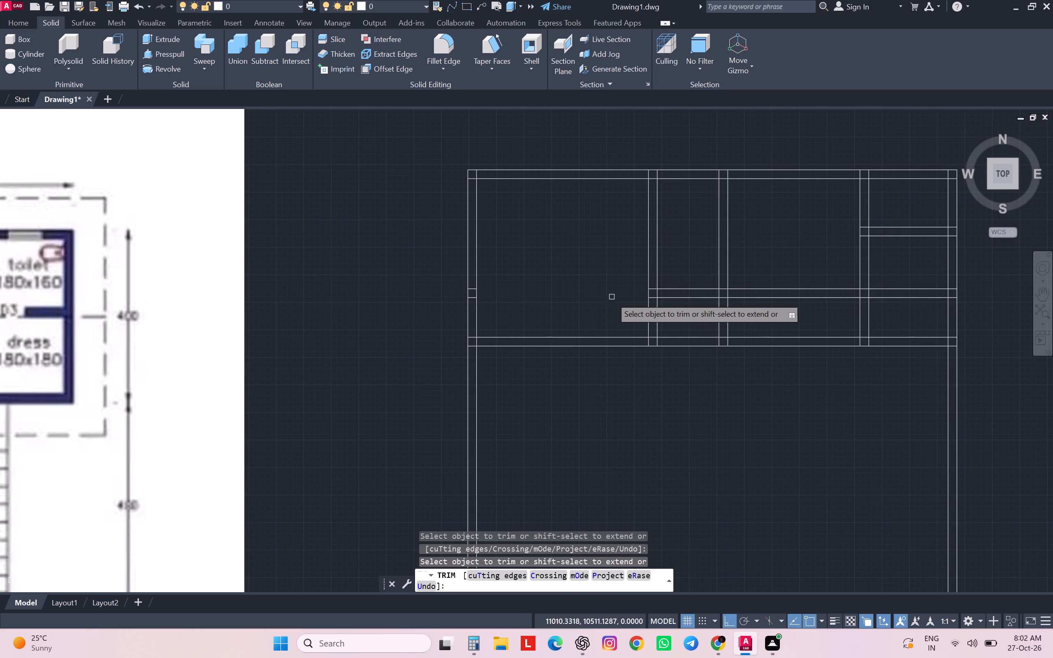
left_click(753, 280)
left_click(754, 308)
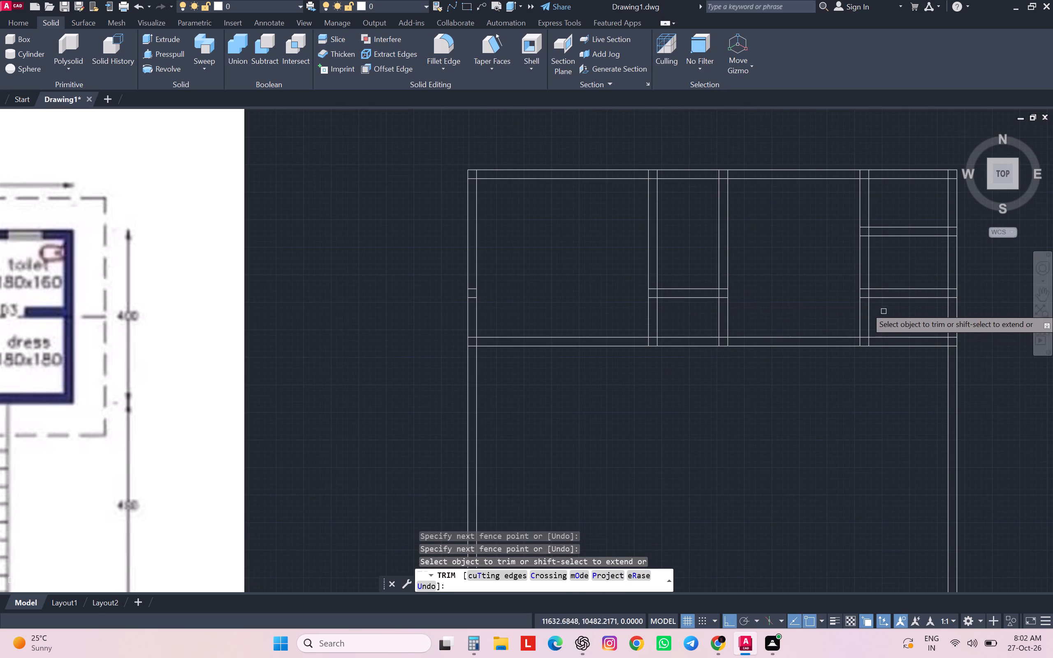
scroll(893, 299, "up", 2)
left_click(888, 245)
left_click(888, 308)
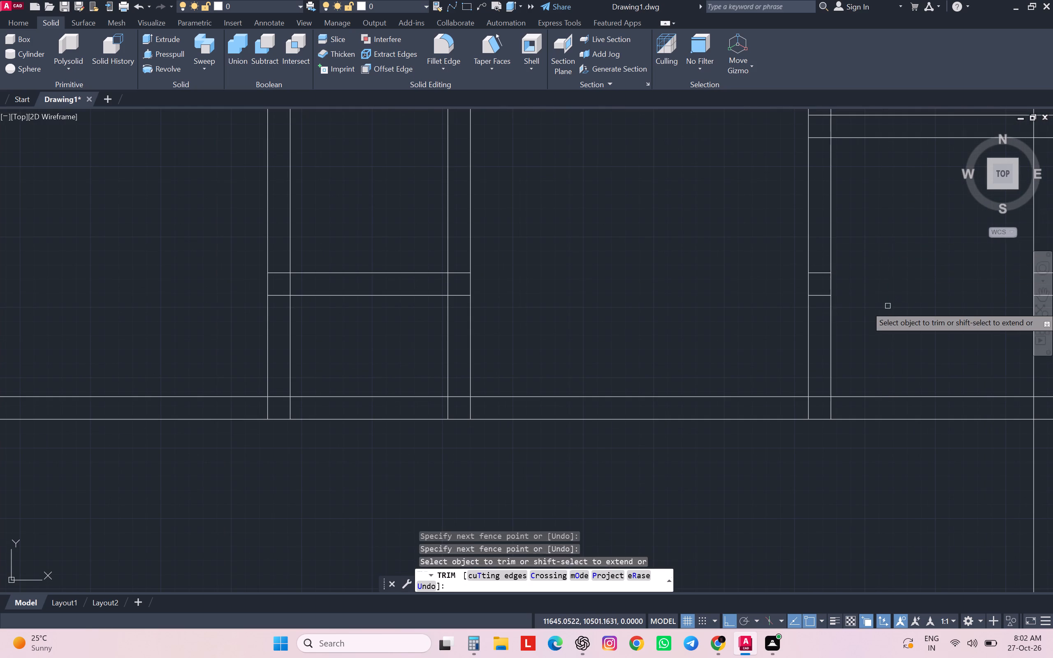
Trim both toilet side partitions between the toilet's lower wall and the wall below it.
scroll(888, 306, "down", 4)
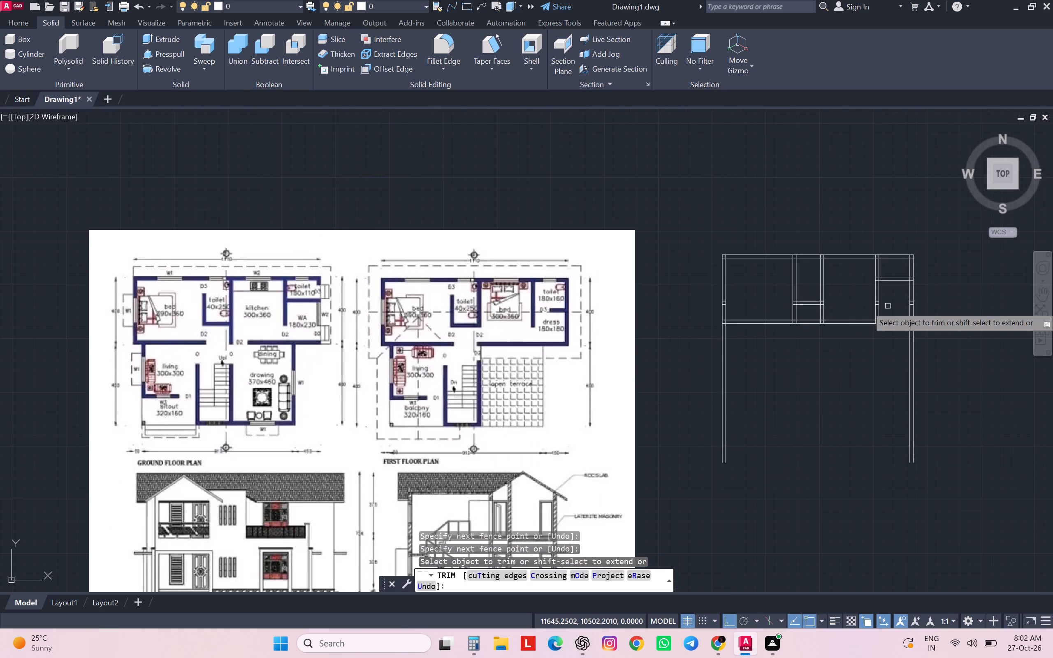
scroll(844, 315, "up", 3)
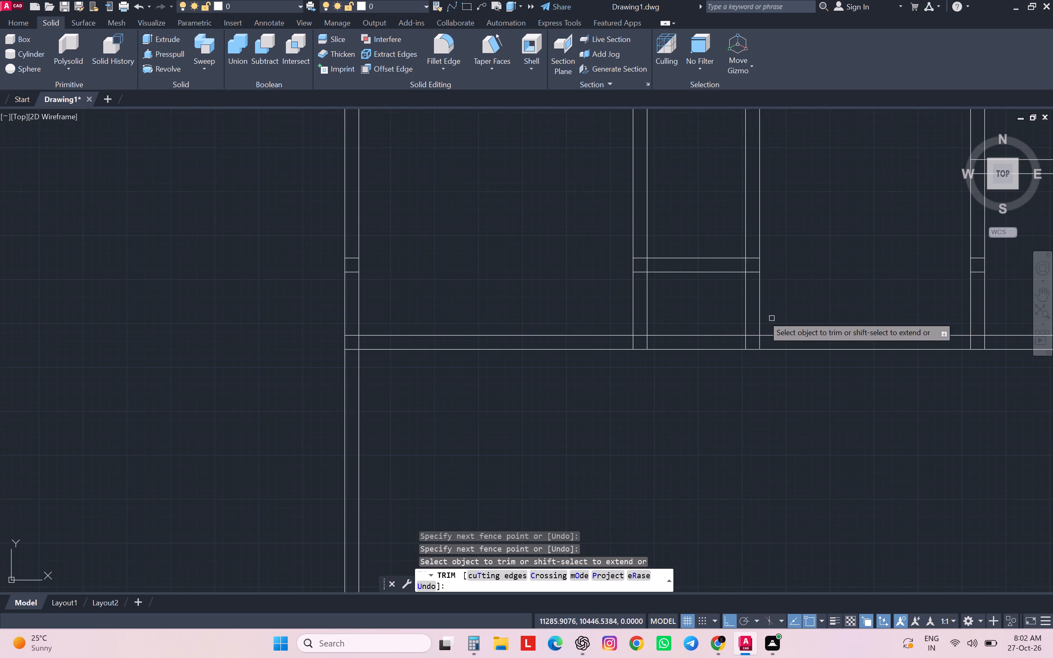
left_click(622, 289)
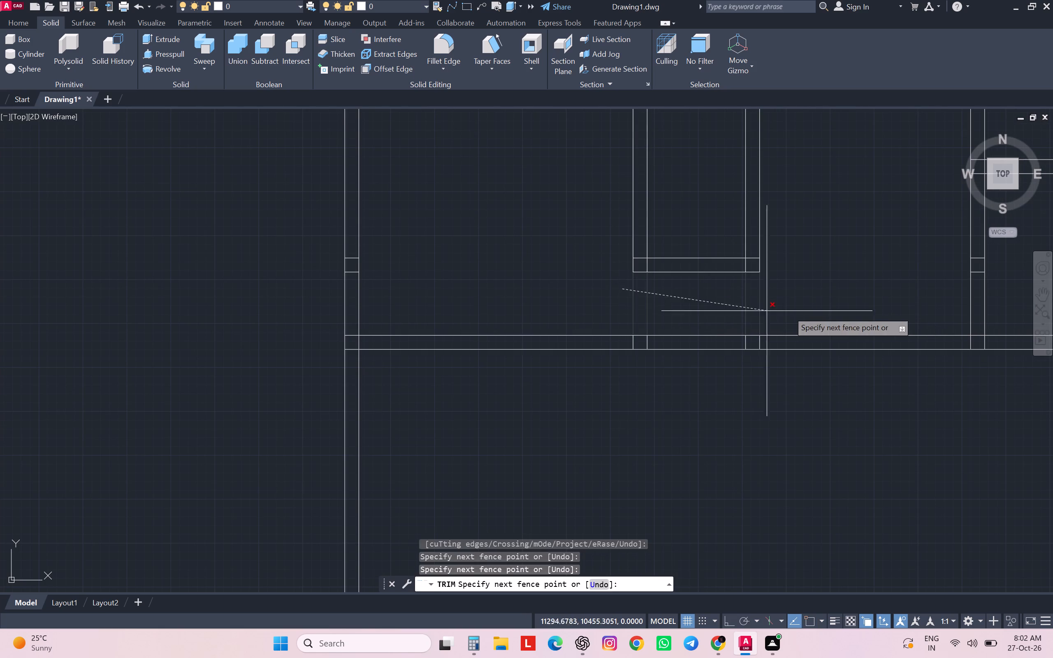
left_click(799, 310)
scroll(677, 349, "up", 2)
scroll(642, 335, "down", 3)
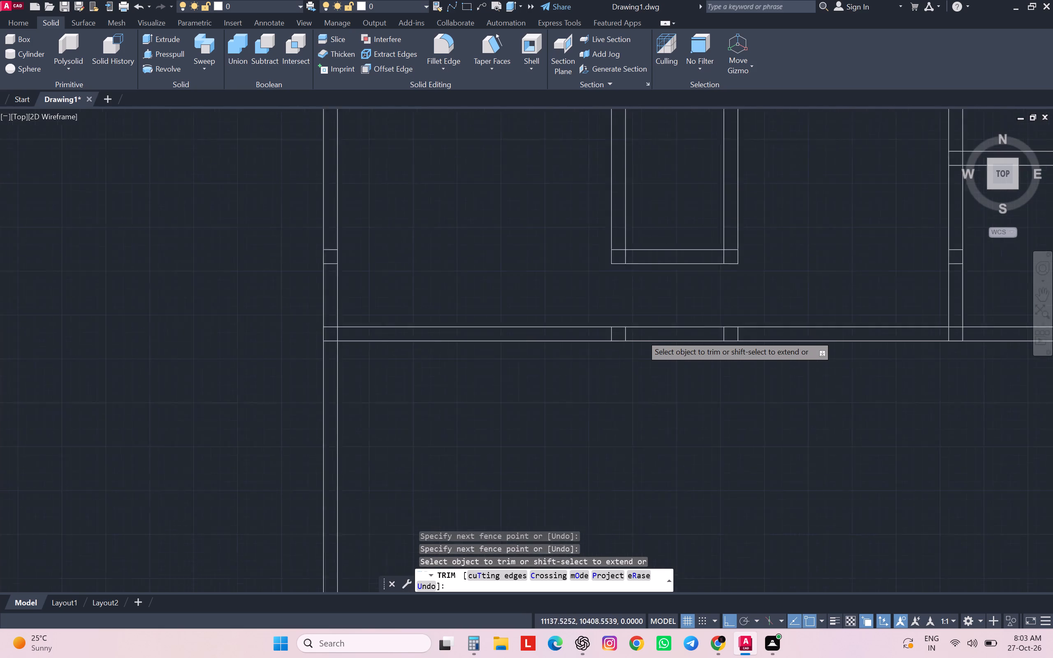
Trim the lower wall's two lines between the toilet's side partitions to open the passage.
scroll(642, 334, "down", 2)
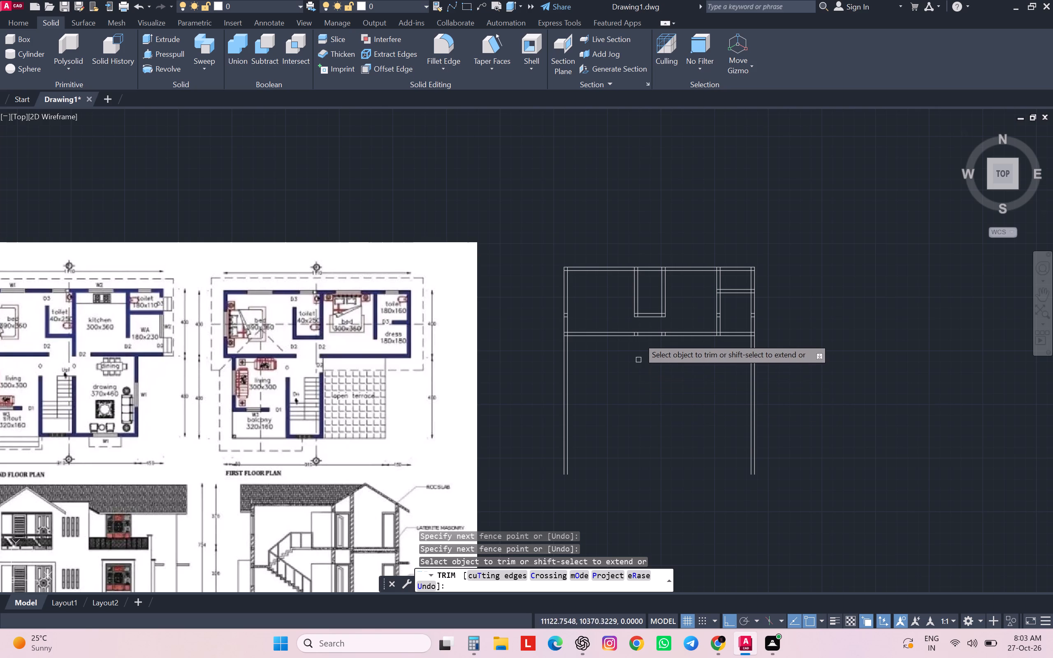
scroll(641, 322, "up", 2)
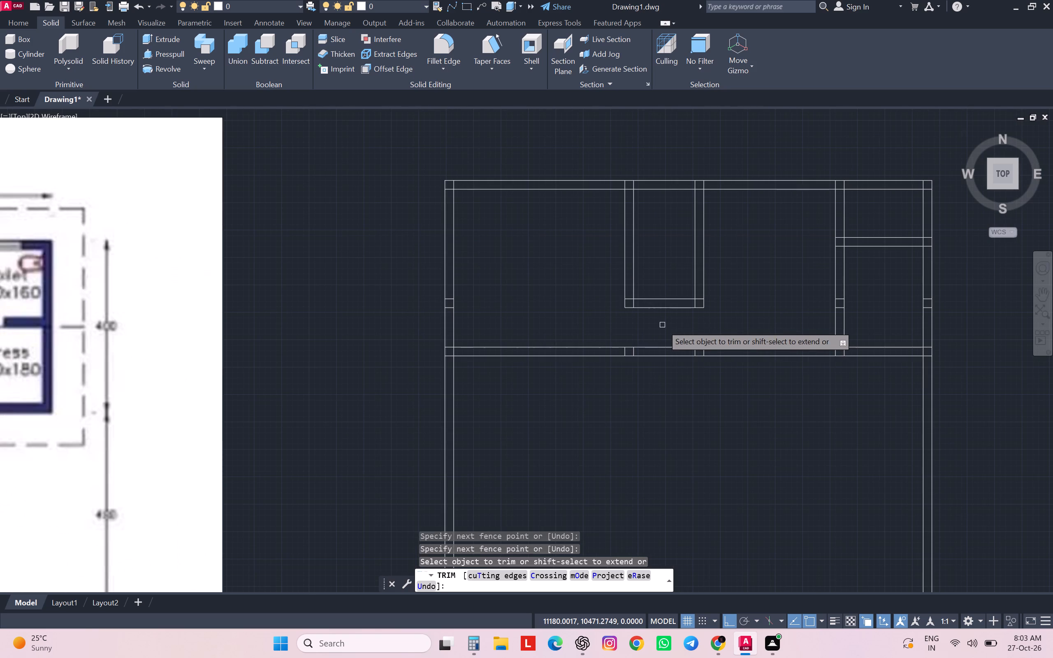
left_click(662, 325)
left_click(663, 375)
scroll(674, 361, "down", 2)
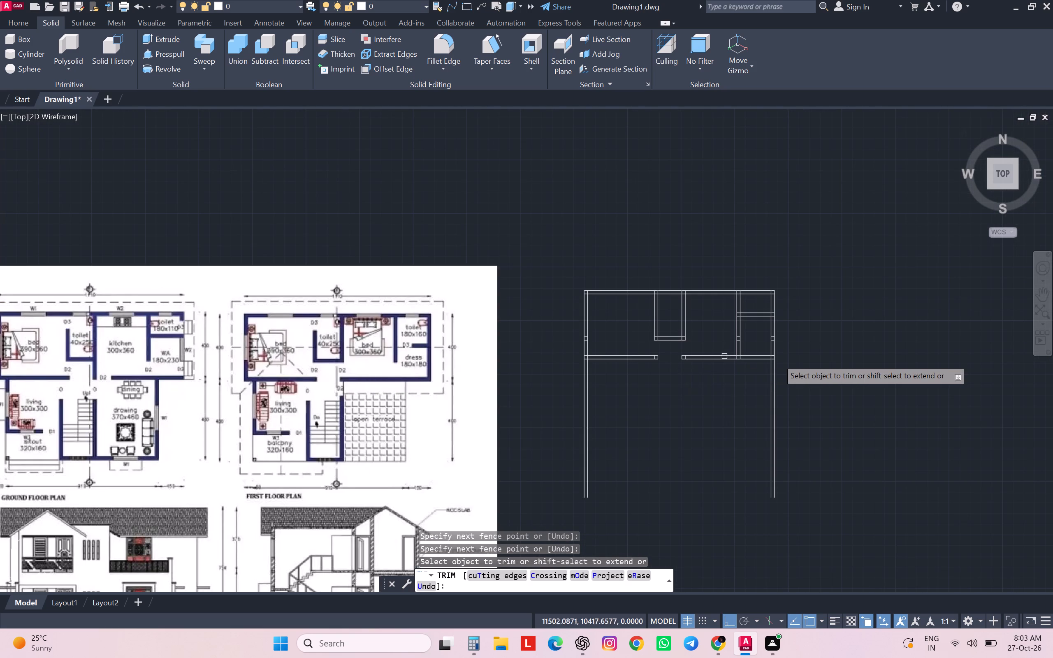
Extend both lines of the kitchen's left partition down to the lower wall.
left_click(685, 334, "shift")
left_click(680, 333, "shift")
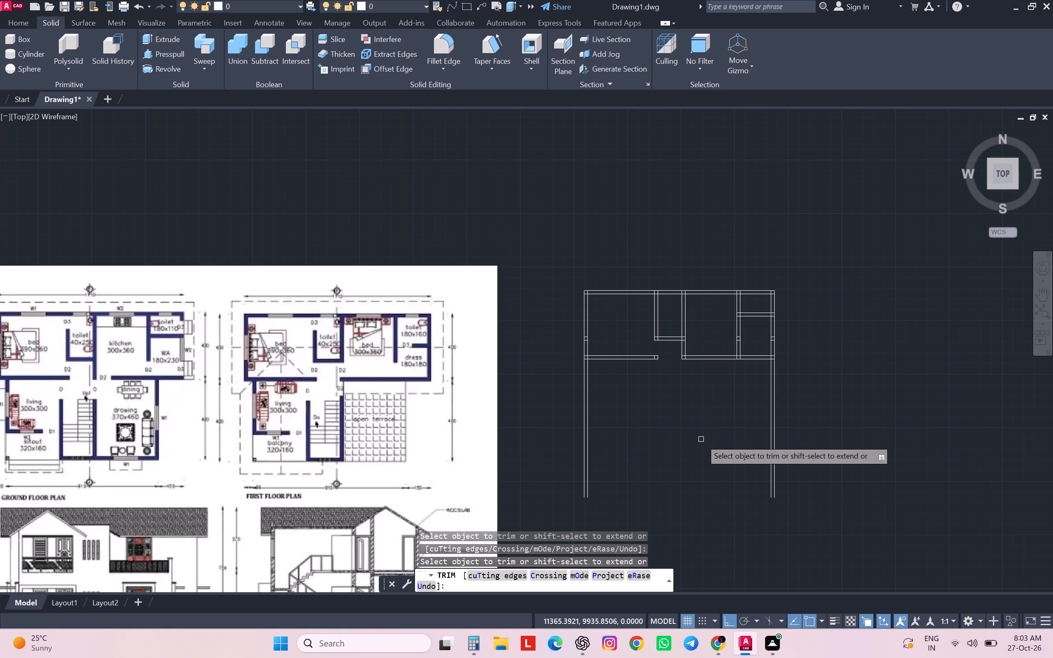
Trim the overlapping wall lines at the toilet's two lower corners to form clean wall junctions.
scroll(702, 308, "up", 4)
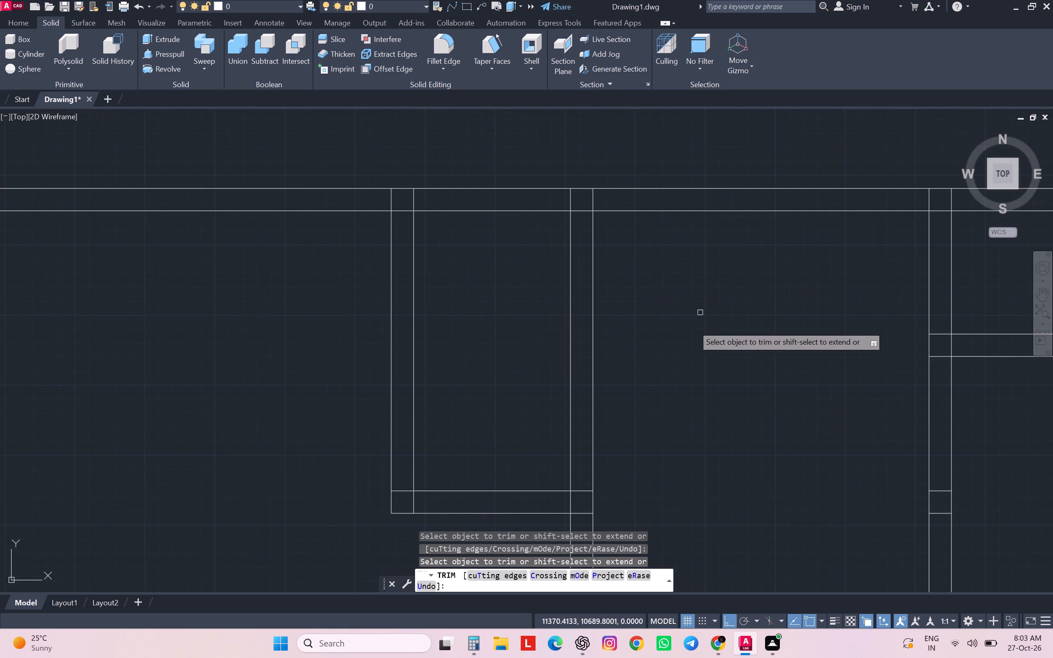
scroll(664, 371, "down", 2)
scroll(645, 428, "up", 3)
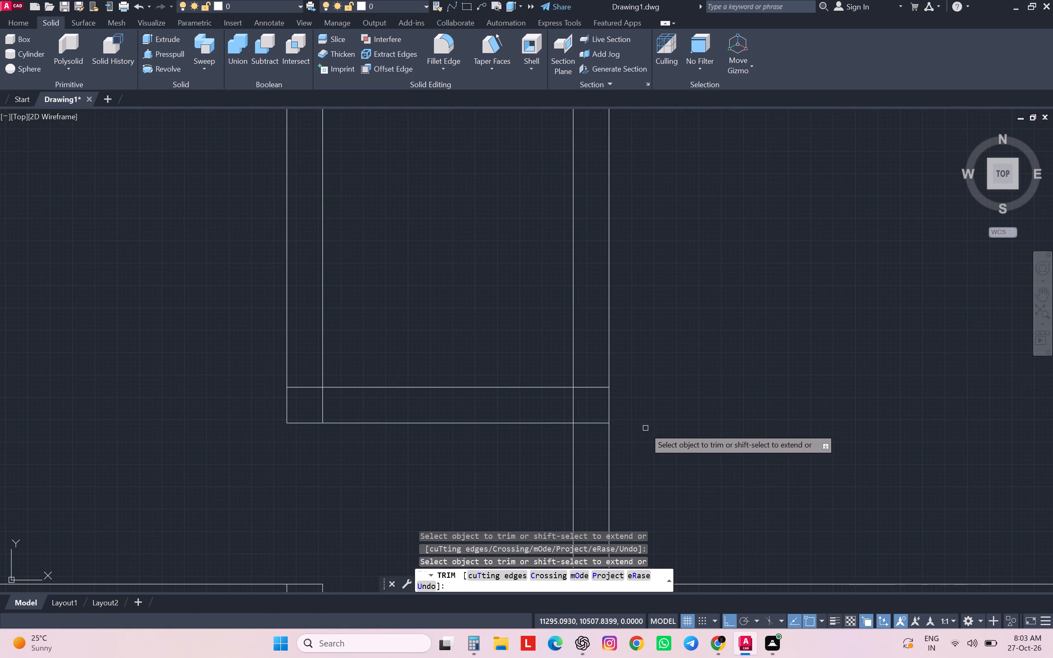
left_click(598, 436)
left_click(596, 379)
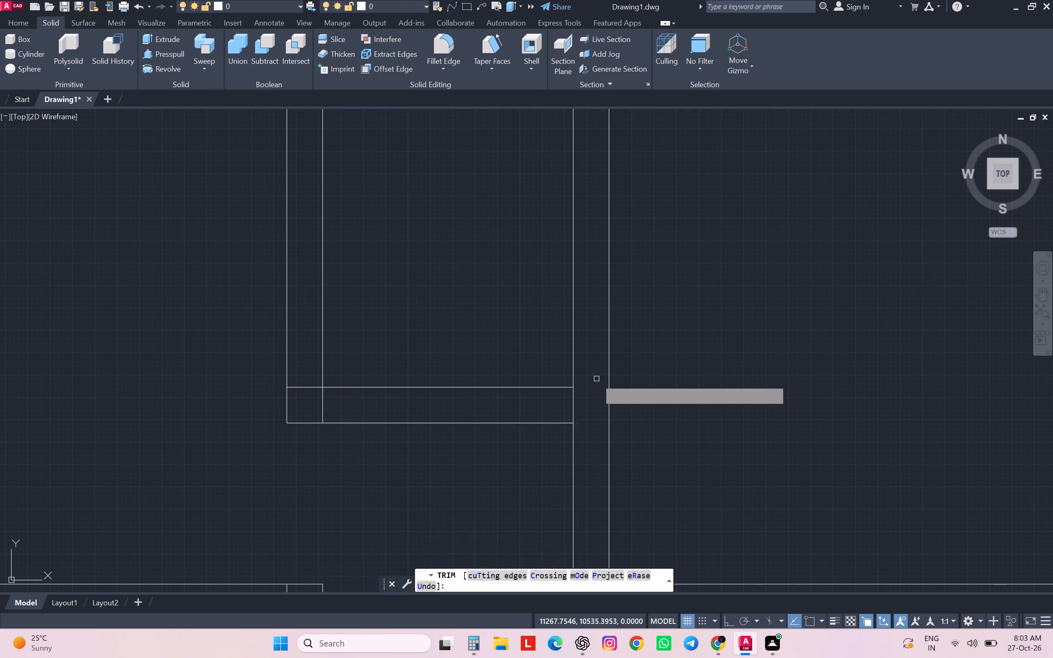
left_click(589, 403)
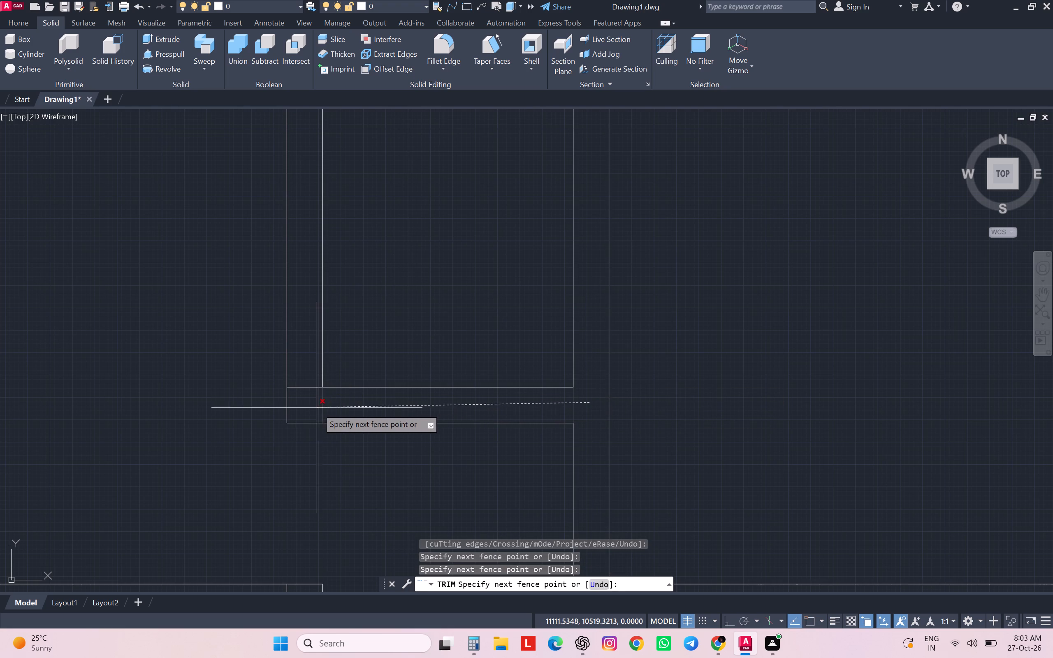
left_click(317, 408)
left_click(310, 388)
scroll(310, 388, "down", 2)
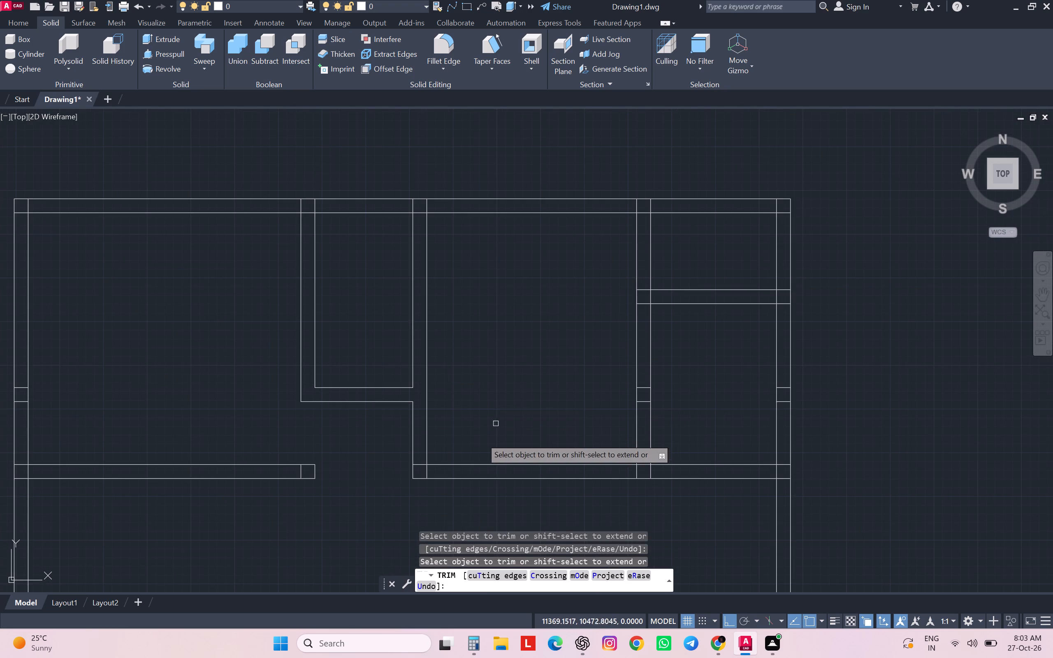
Trim the leftover partition stub inside the passage end of the bedroom's lower wall.
middle_click_drag(474, 425, 551, 373)
scroll(551, 373, "down", 1)
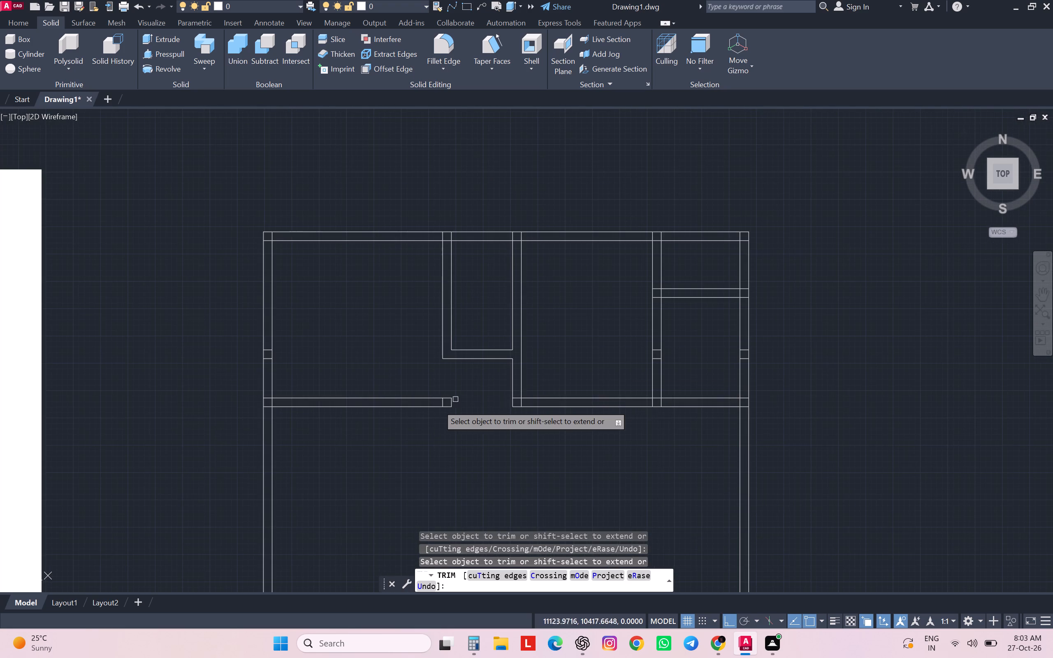
scroll(438, 405, "up", 2)
left_click(450, 401)
scroll(443, 402, "down", 5)
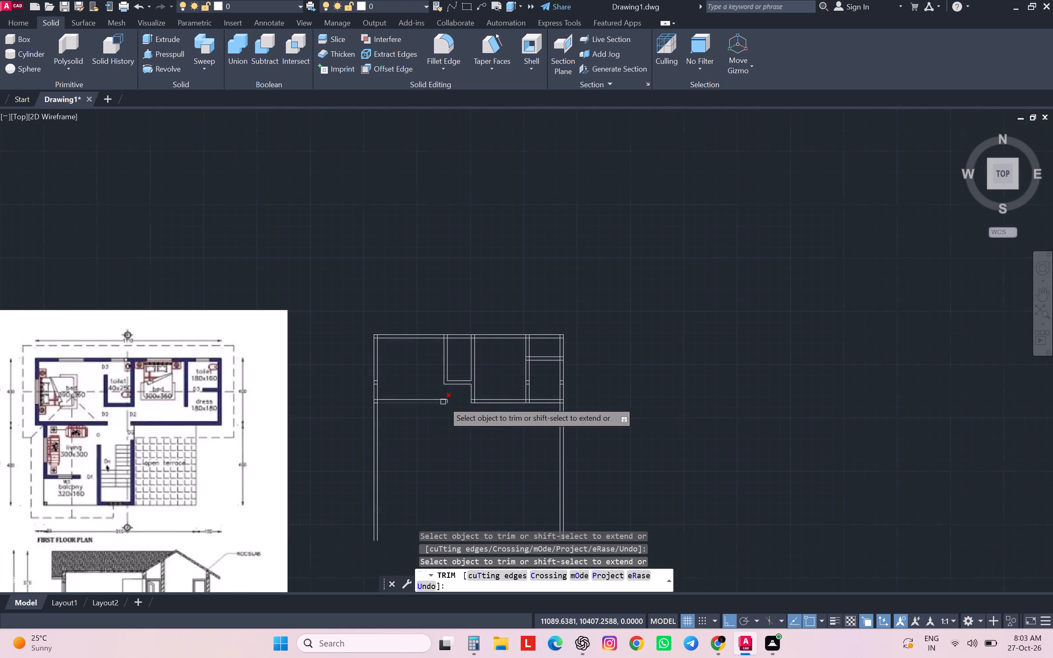
middle_click_drag(613, 429, 797, 336)
key("Escape")
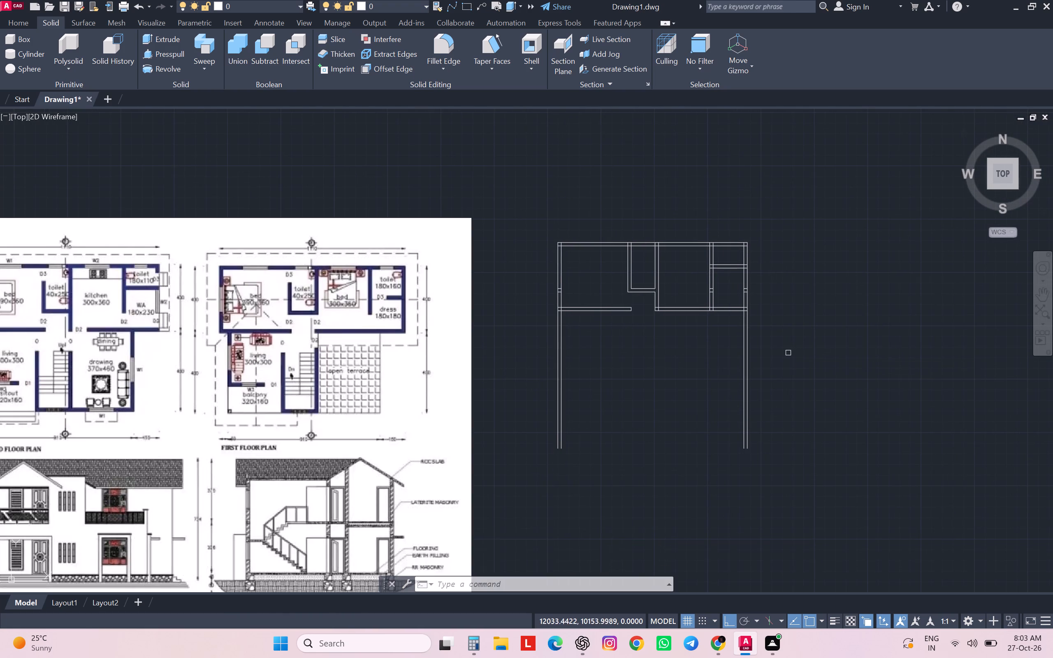
key("Escape")
key("Escape")
key("Escape")
key("Escape")
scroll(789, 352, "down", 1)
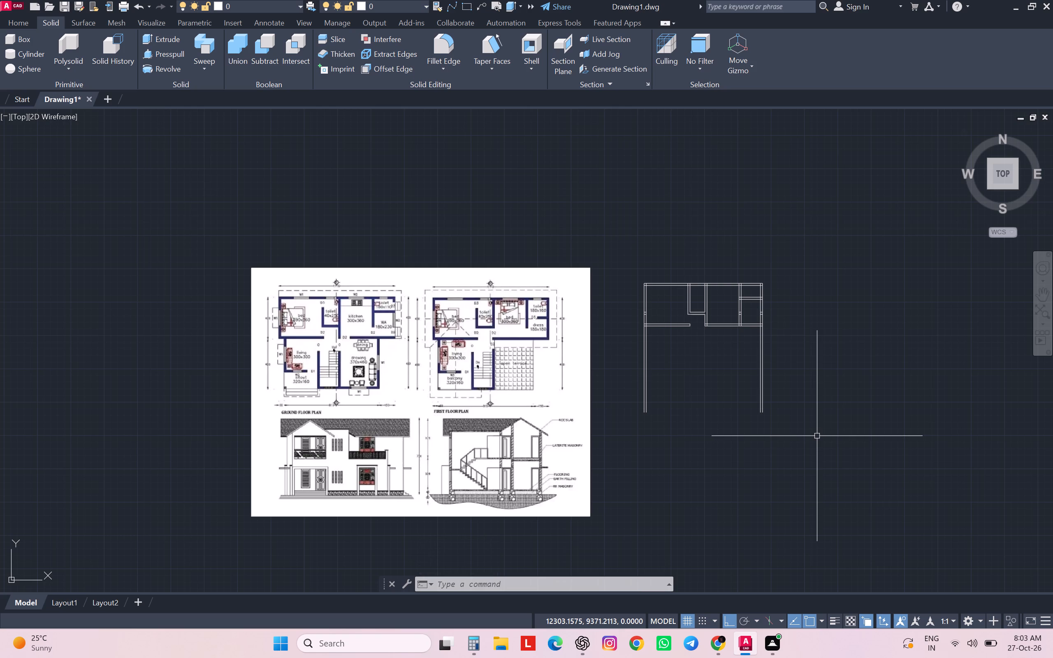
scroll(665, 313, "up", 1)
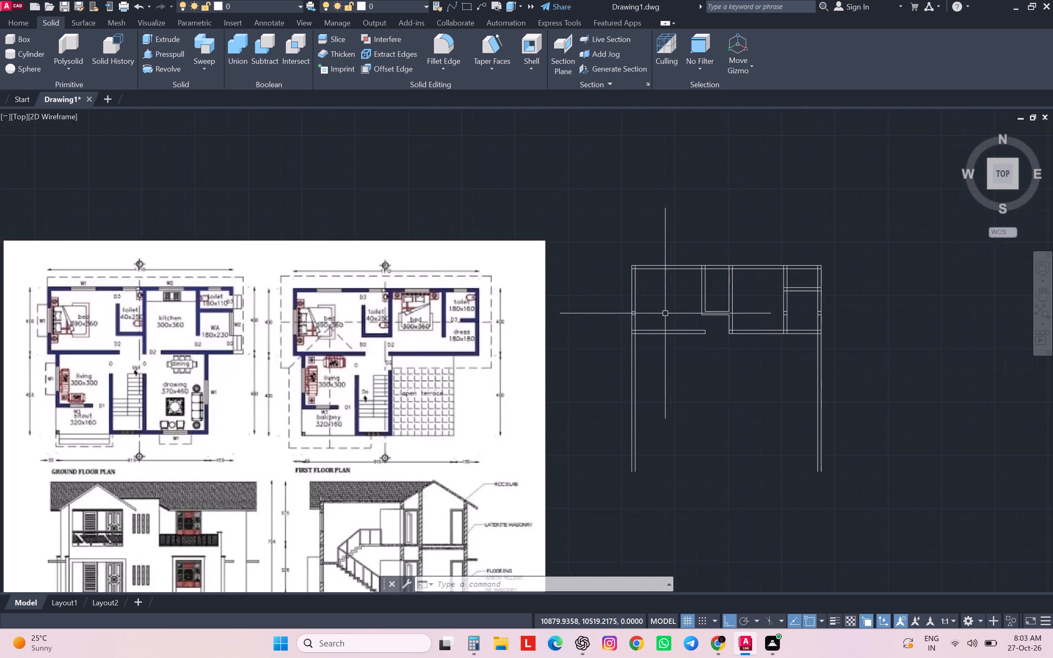
Trim the left exterior wall's inner line where it crosses the bedroom's lower wall.
scroll(665, 313, "up", 3)
key("space")
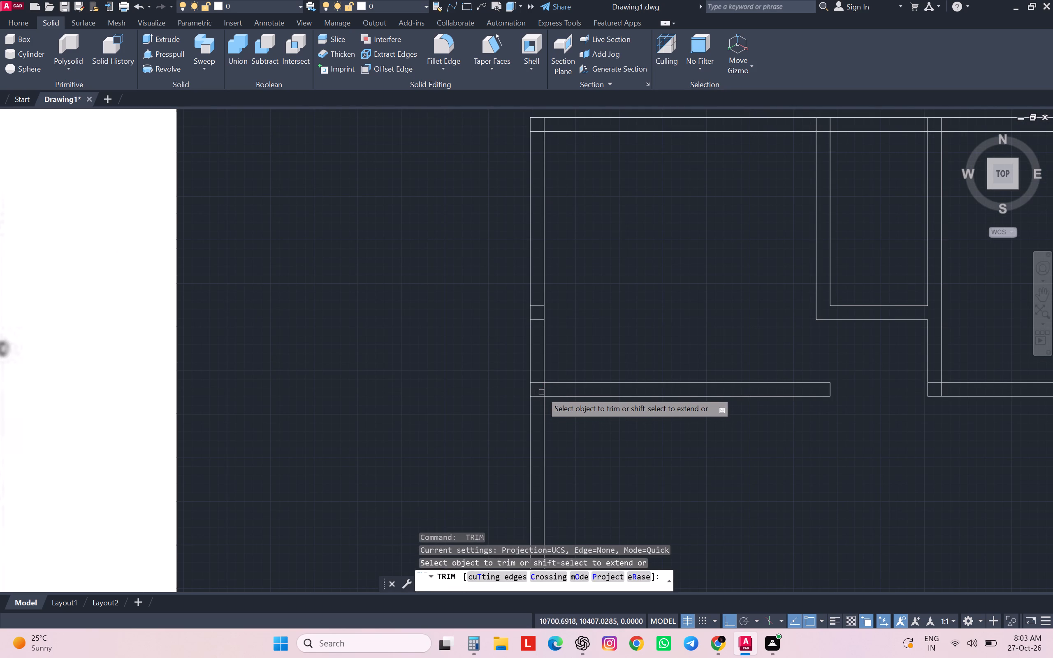
left_click(544, 391)
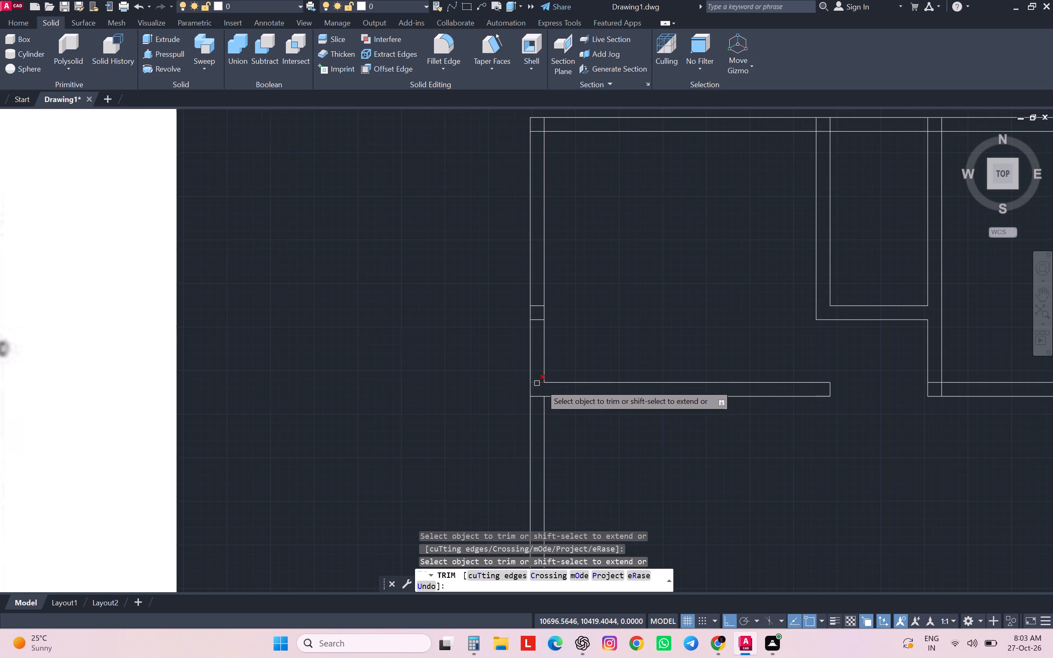
scroll(584, 403, "down", 2)
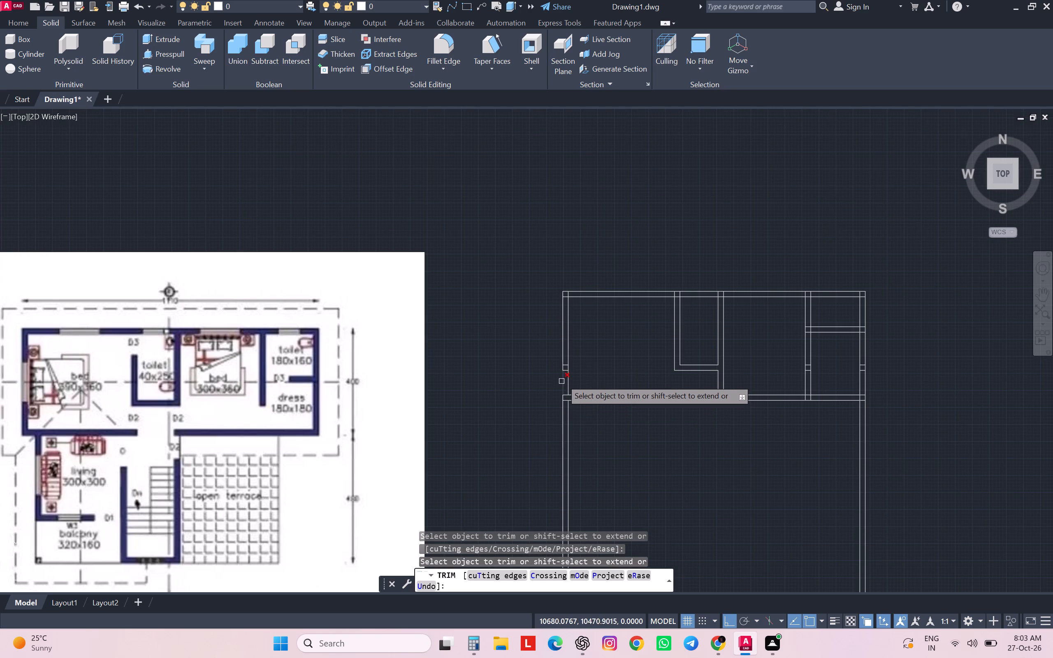
Trim the two short leftover cross lines inside the bedroom's left exterior wall.
scroll(561, 375, "up", 3)
left_click(584, 309)
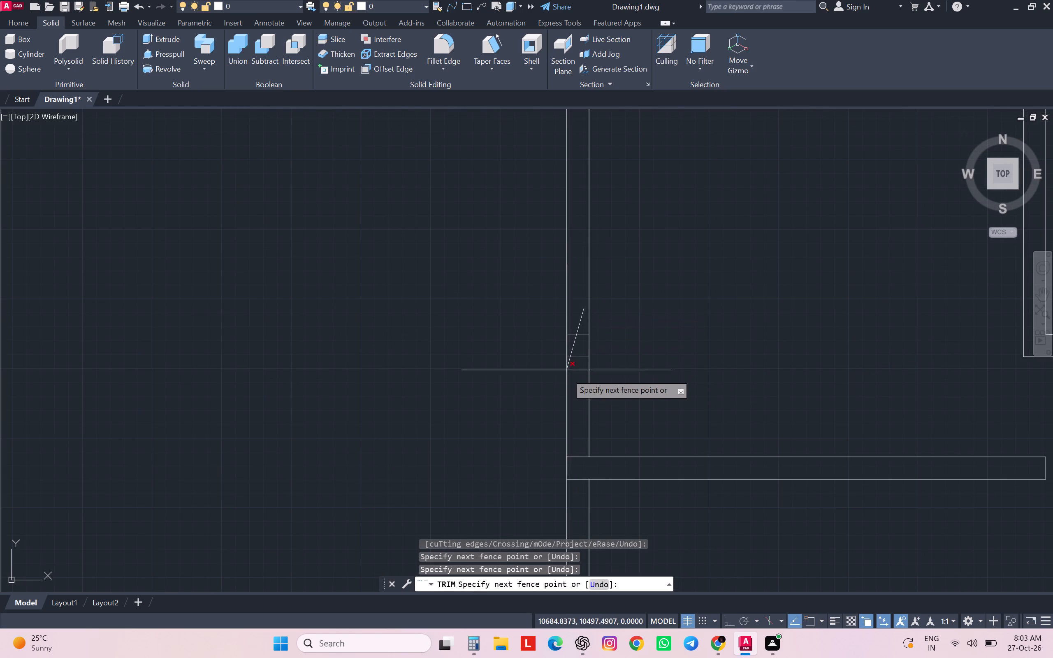
left_click(574, 379)
scroll(573, 360, "down", 3)
scroll(579, 405, "down", 1)
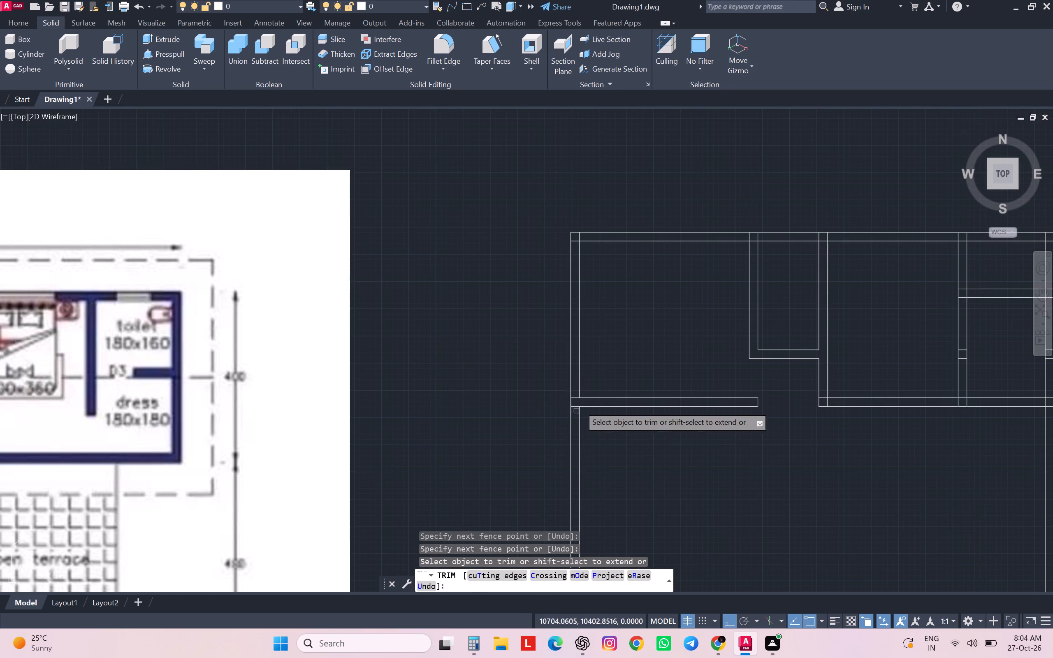
middle_click_drag(579, 405, 604, 365)
key("Escape")
key("Escape")
key("Escape")
key("Escape")
key("Escape")
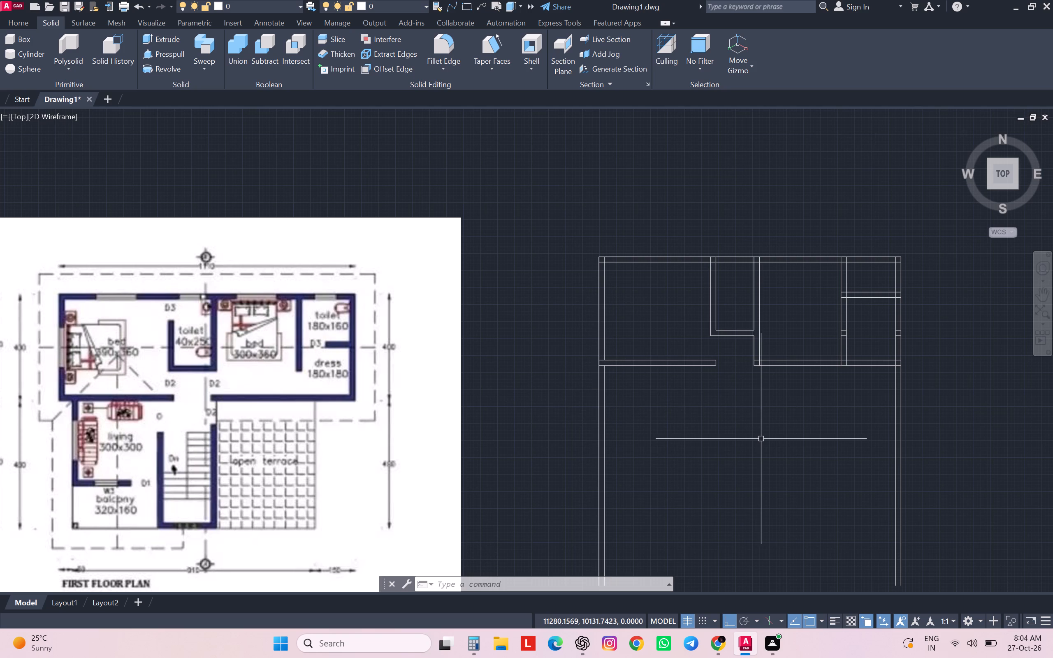
Draw a horizontal line joining the lower ends of the left and right exterior walls' outer lines.
scroll(801, 409, "down", 2)
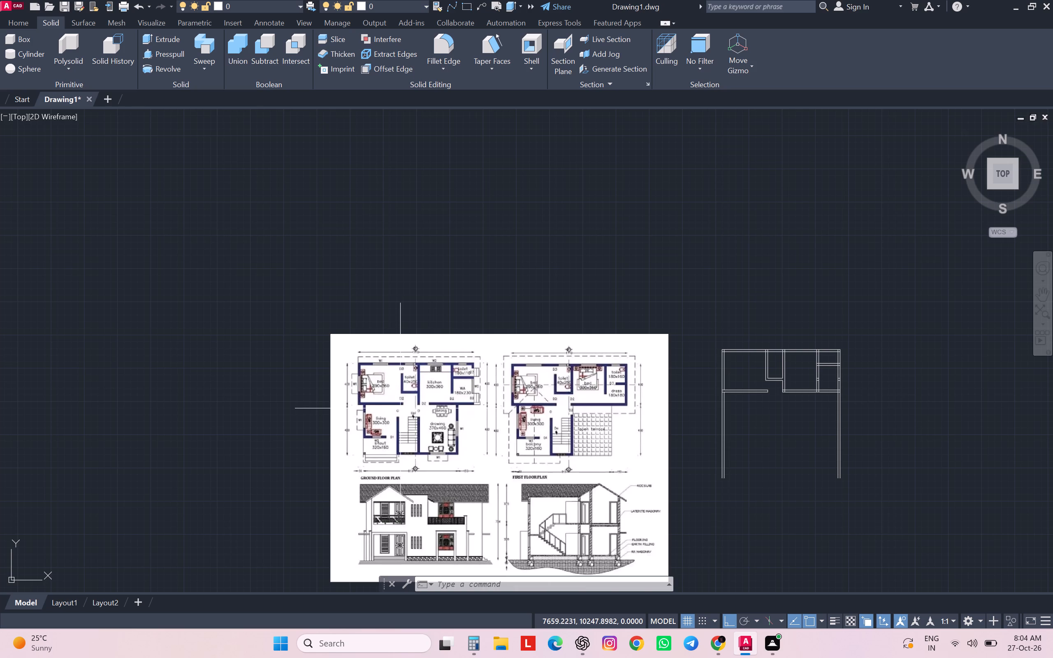
scroll(400, 408, "up", 1)
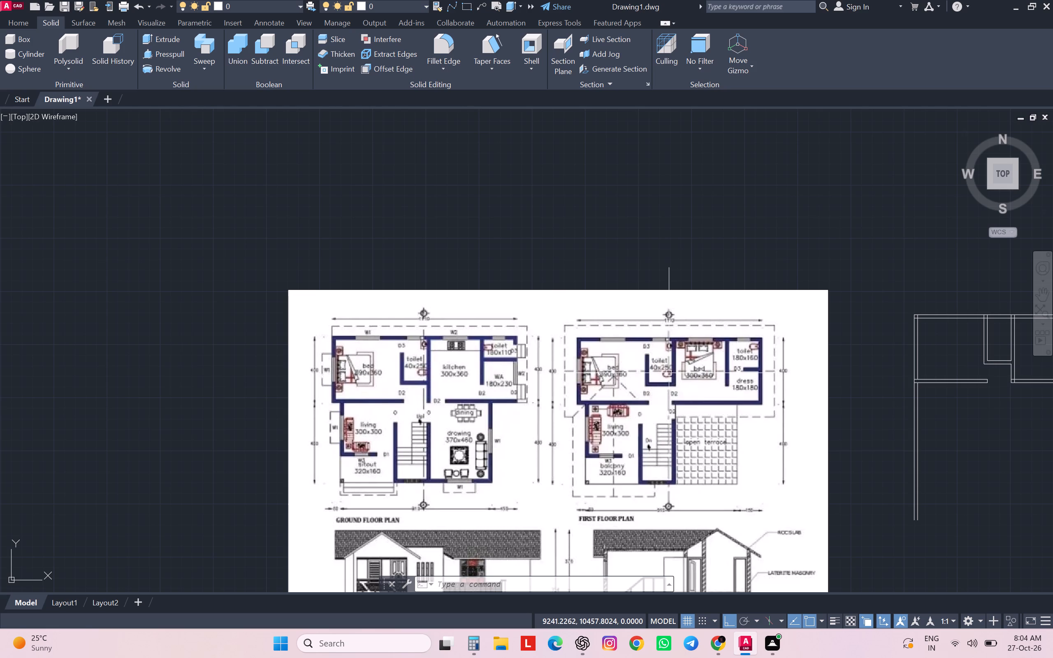
scroll(669, 373, "down", 1)
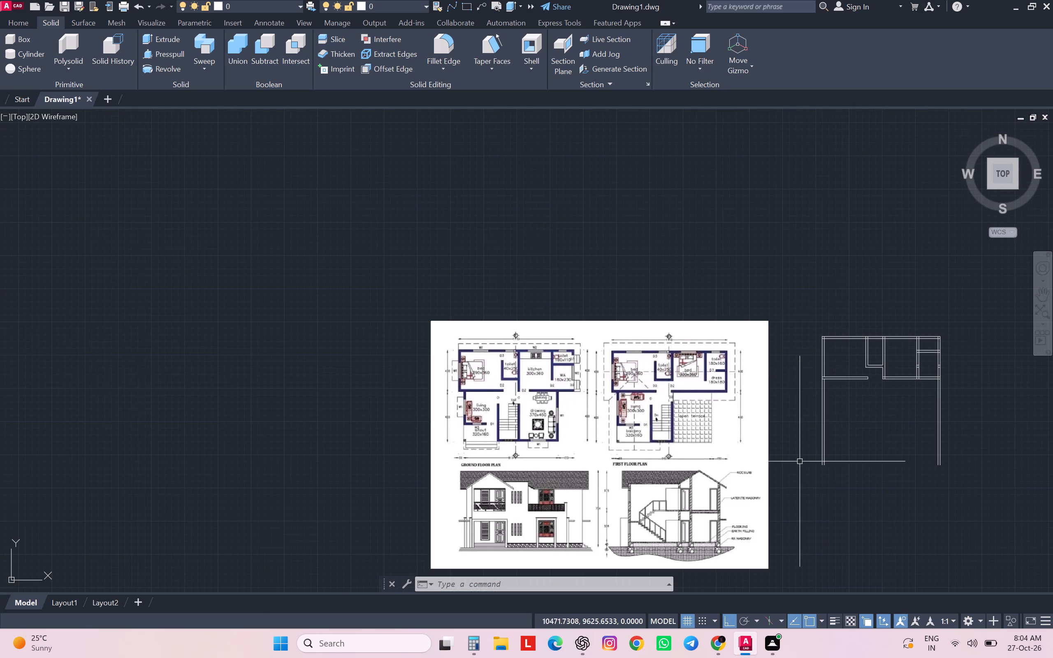
middle_click_drag(799, 461, 664, 419)
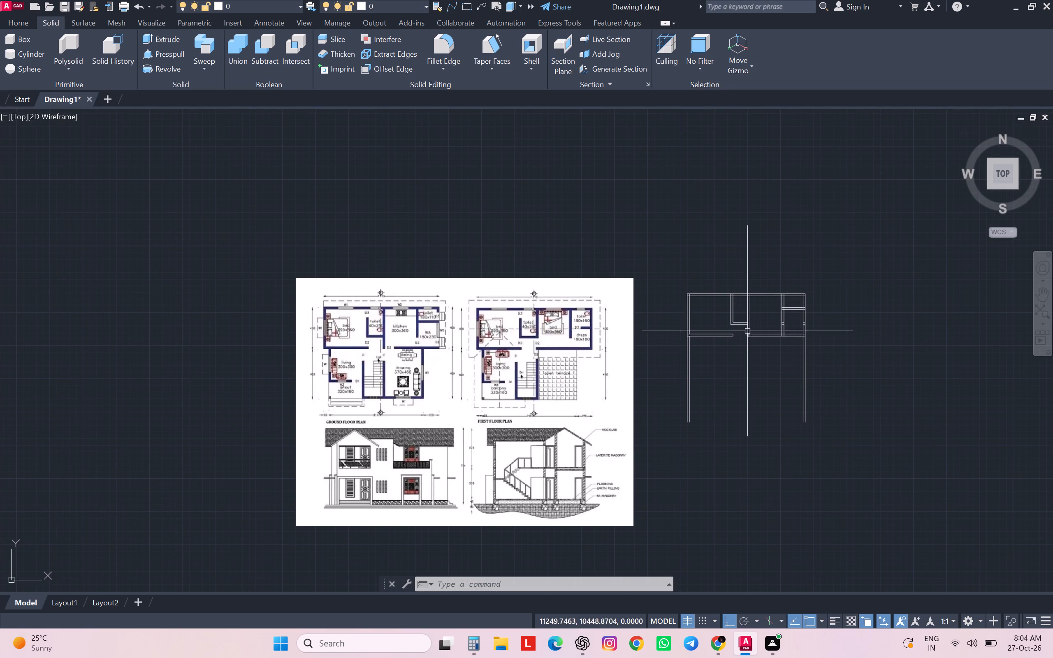
scroll(722, 431, "up", 2)
key("l")
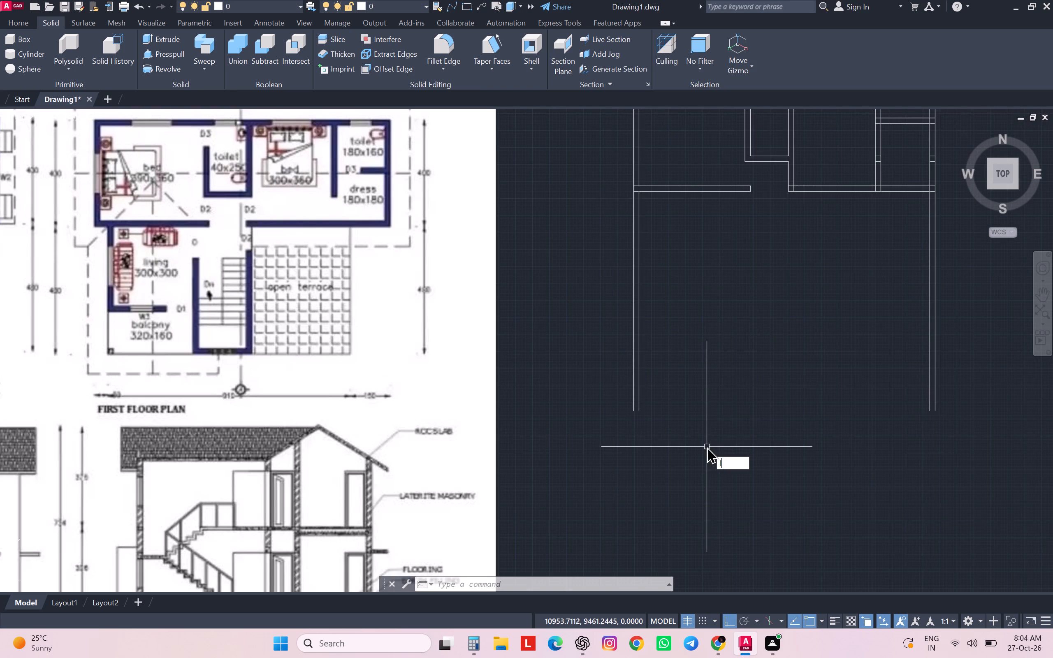
key("Return")
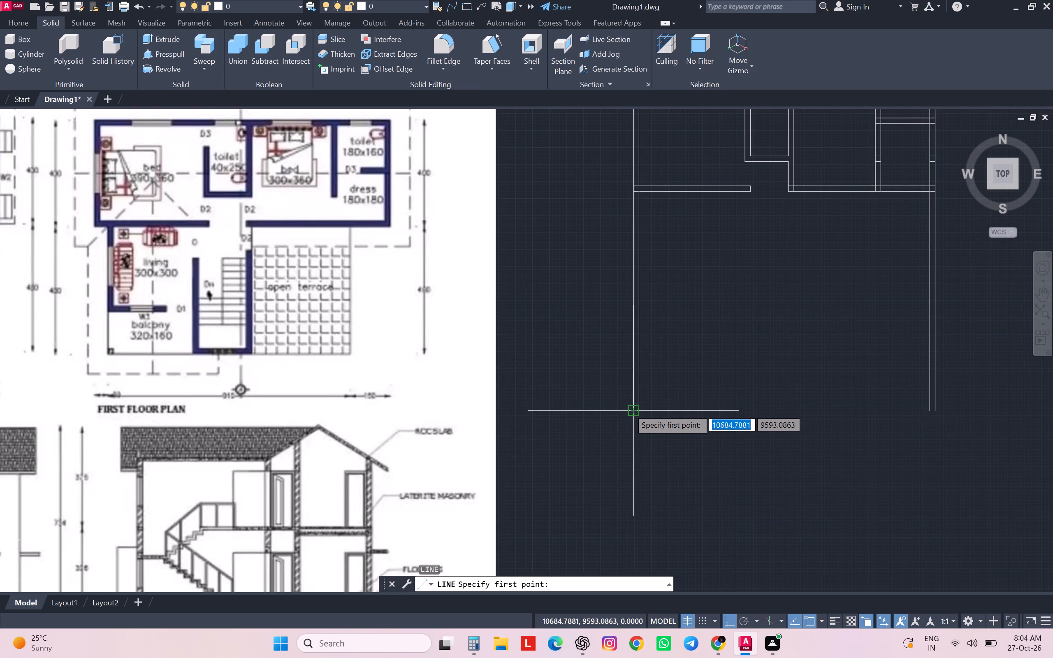
left_click(629, 408)
left_click(936, 411)
key("Escape")
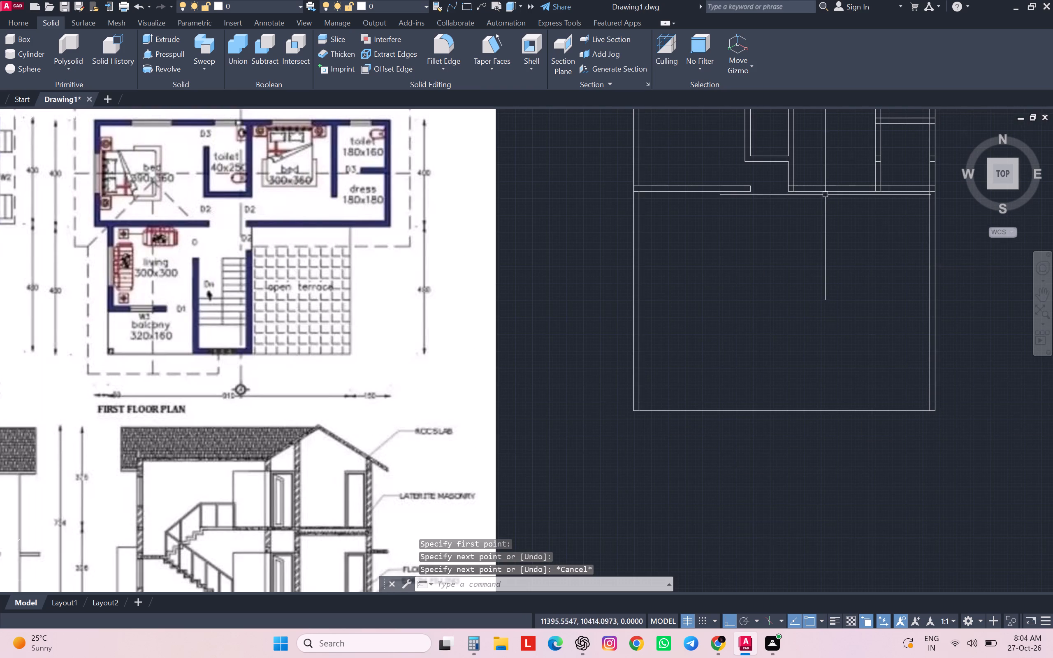
Extend both lines of the kitchen's left partition down to the plan's bottom line.
type("ex")
key("space")
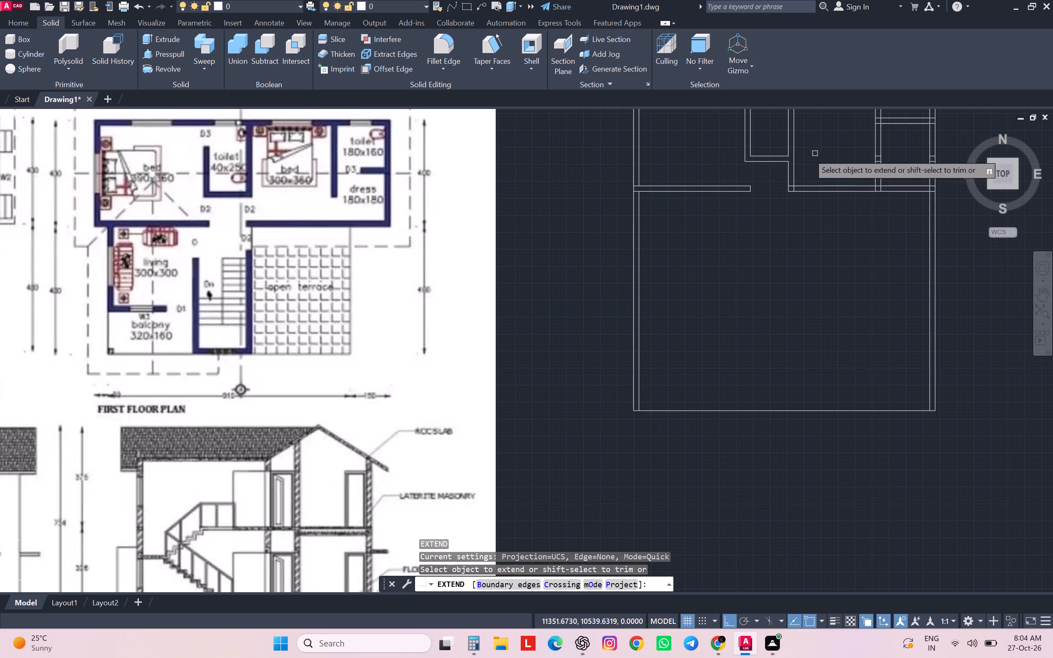
left_click(796, 175)
left_click(793, 179)
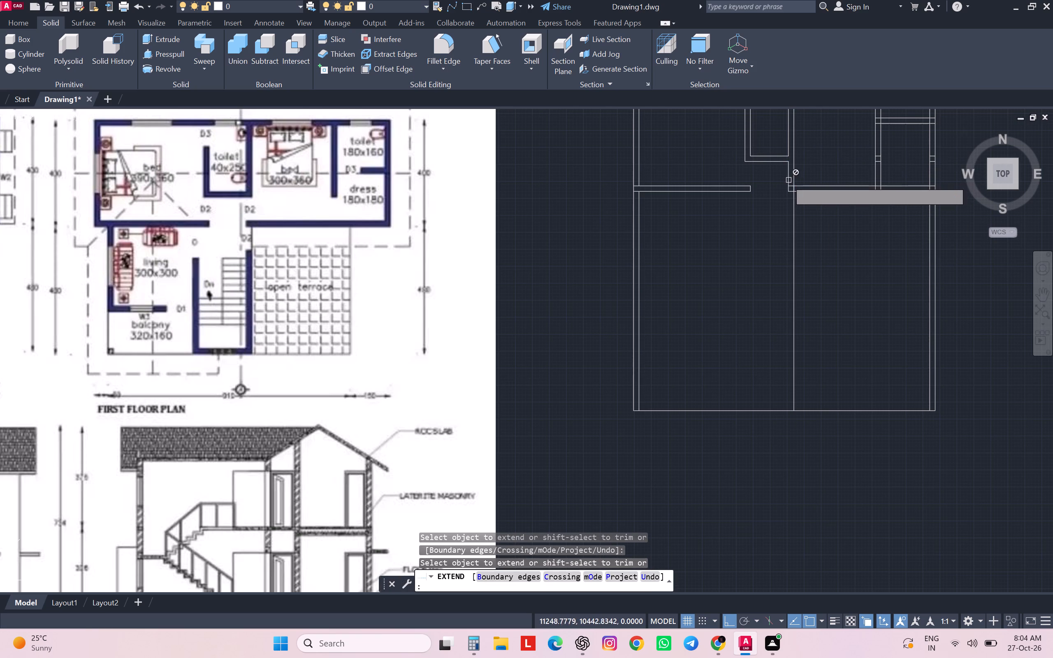
left_click(788, 180)
left_click(789, 181)
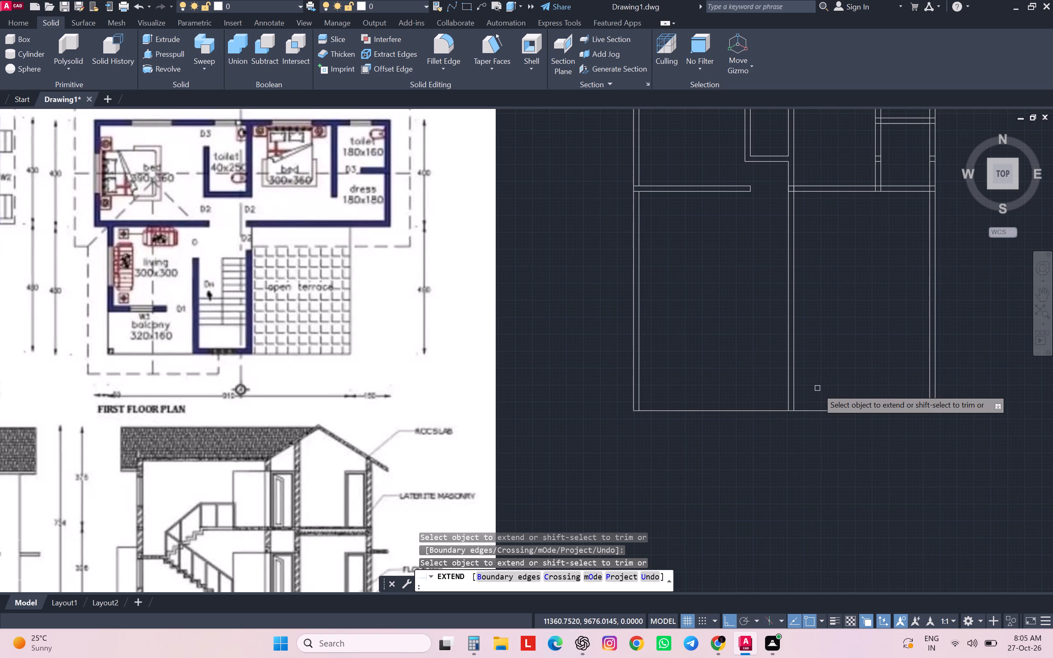
scroll(815, 368, "down", 2)
scroll(431, 335, "up", 1)
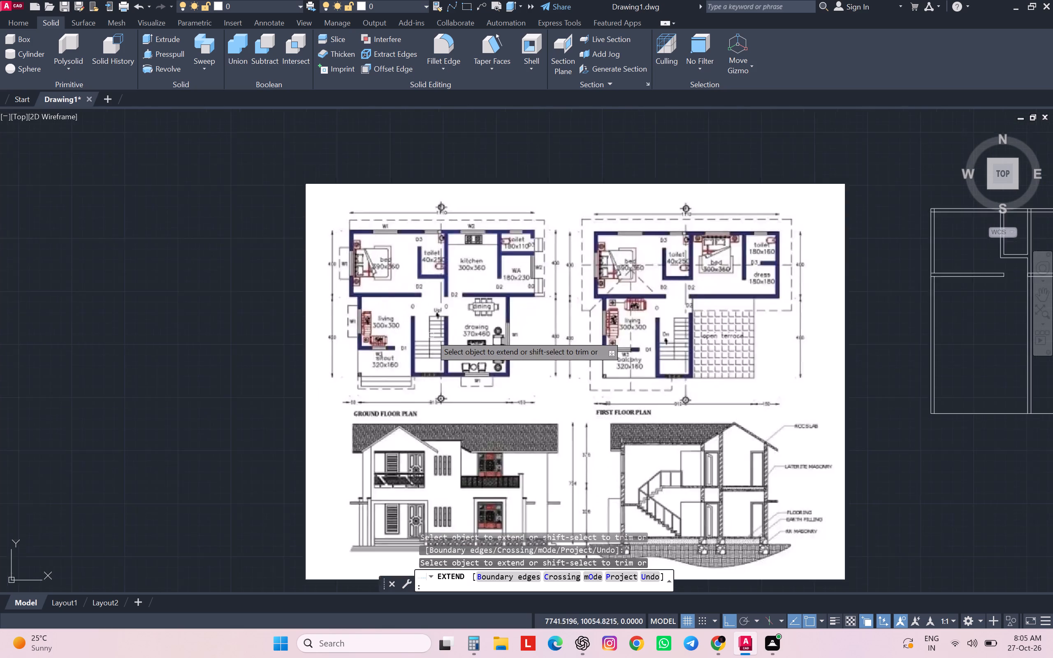
scroll(431, 335, "up", 2)
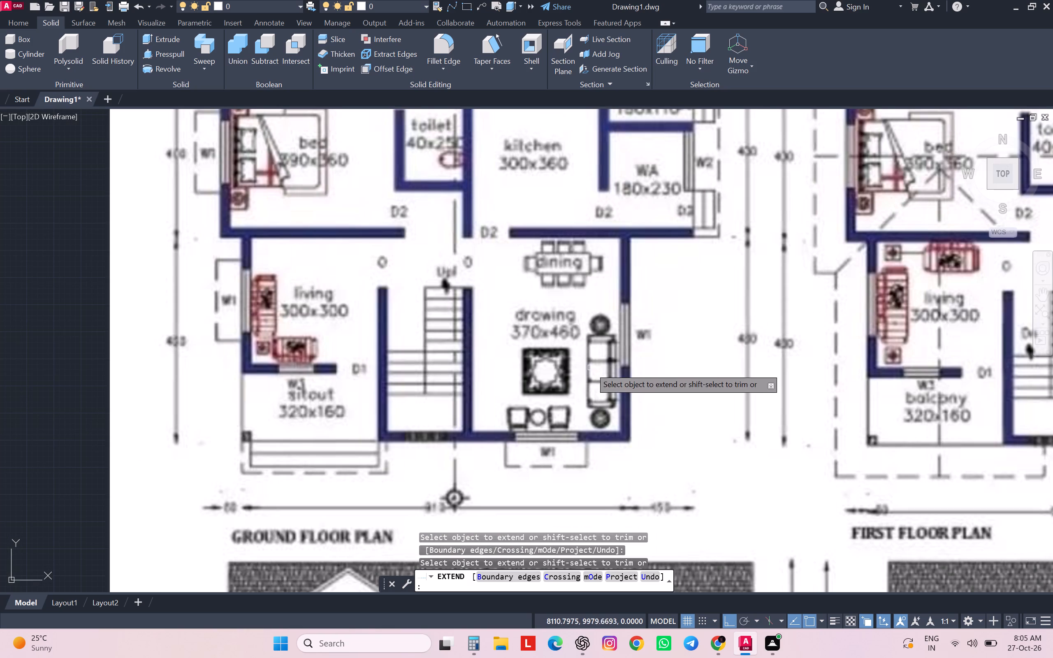
scroll(590, 364, "down", 3)
middle_click_drag(925, 388, 520, 372)
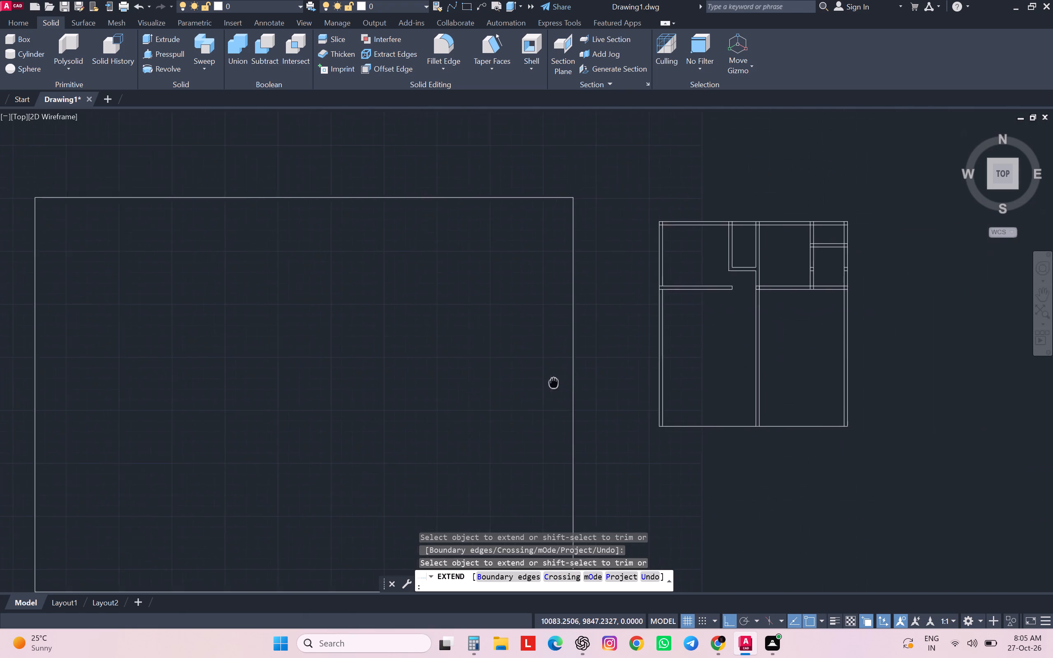
middle_click_drag(520, 372, 518, 371)
key("Escape")
key("Escape")
key("Escape")
key("Escape")
key("Escape")
key("Escape")
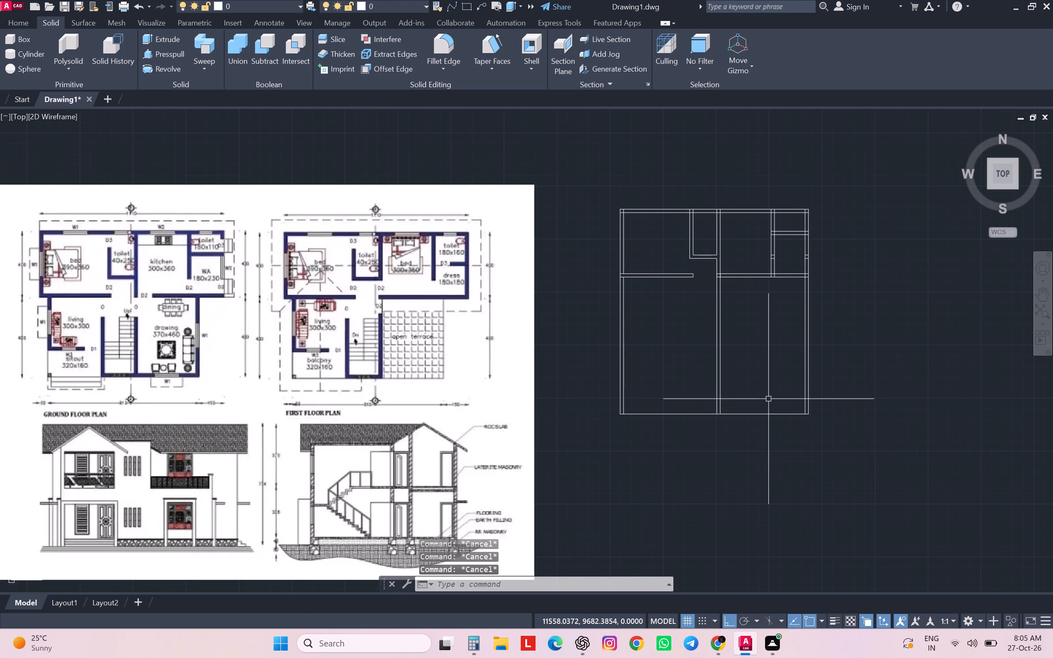
Offset the right-hand line of the kitchen's left partition 370 to the right for the drawing room's width.
key("o")
key("Return")
type("370")
key("Return")
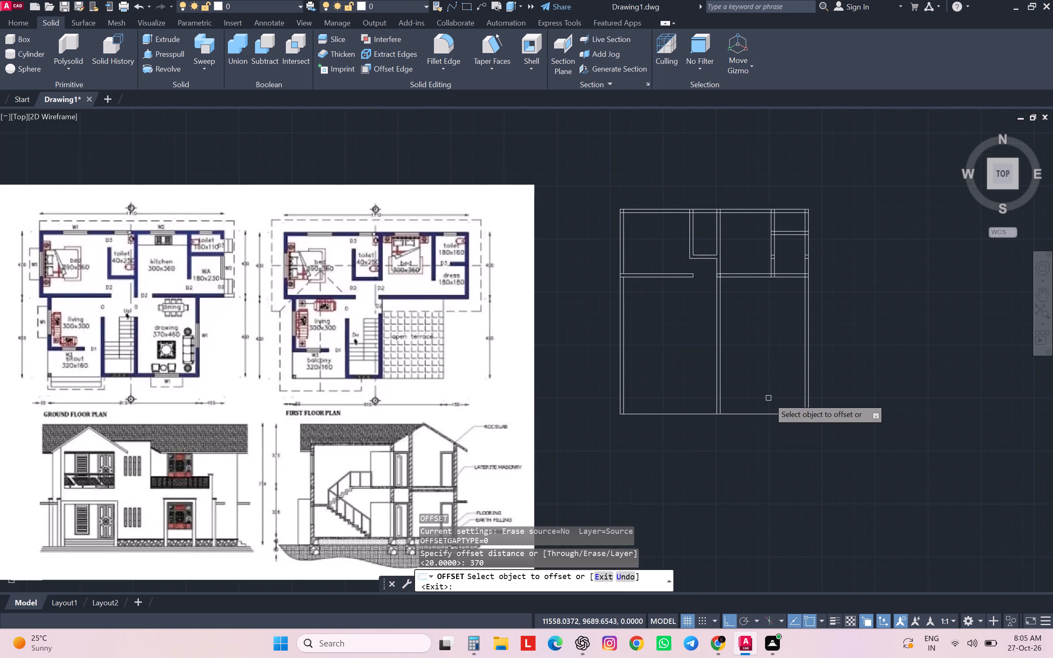
left_click(721, 383)
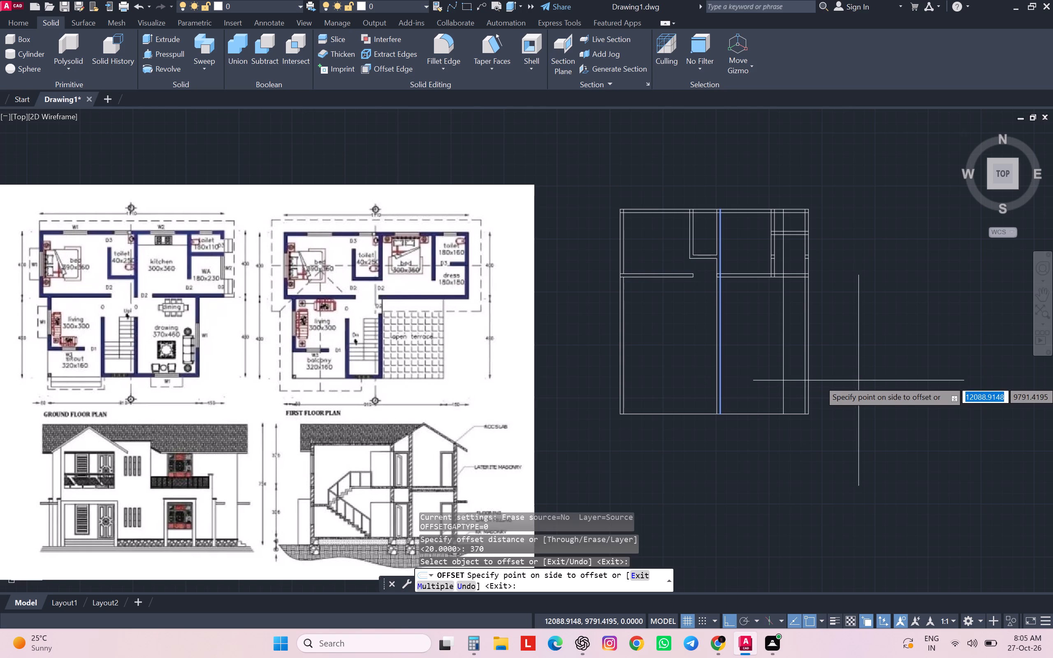
left_click(858, 380)
key("Escape")
key("Escape")
key("Escape")
key("Escape")
key("Escape")
Offset the drawing room's new right boundary line 20 outward to give the wall its thickness.
scroll(782, 386, "down", 1)
type("po")
key("BackSpace")
key("BackSpace")
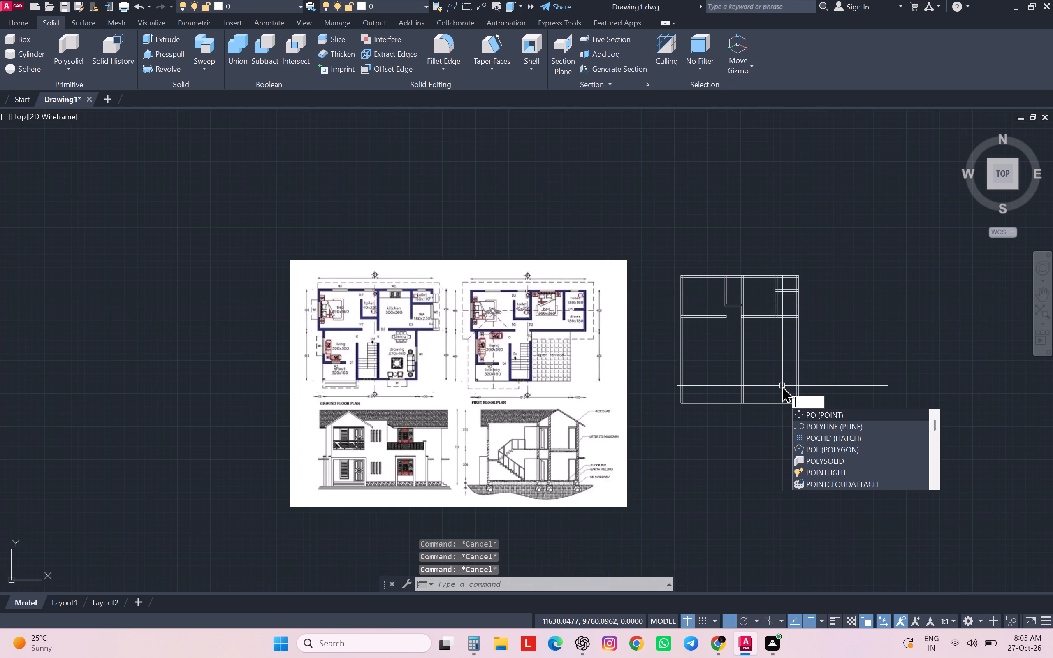
key("o")
key("Return")
type("20")
key("Return")
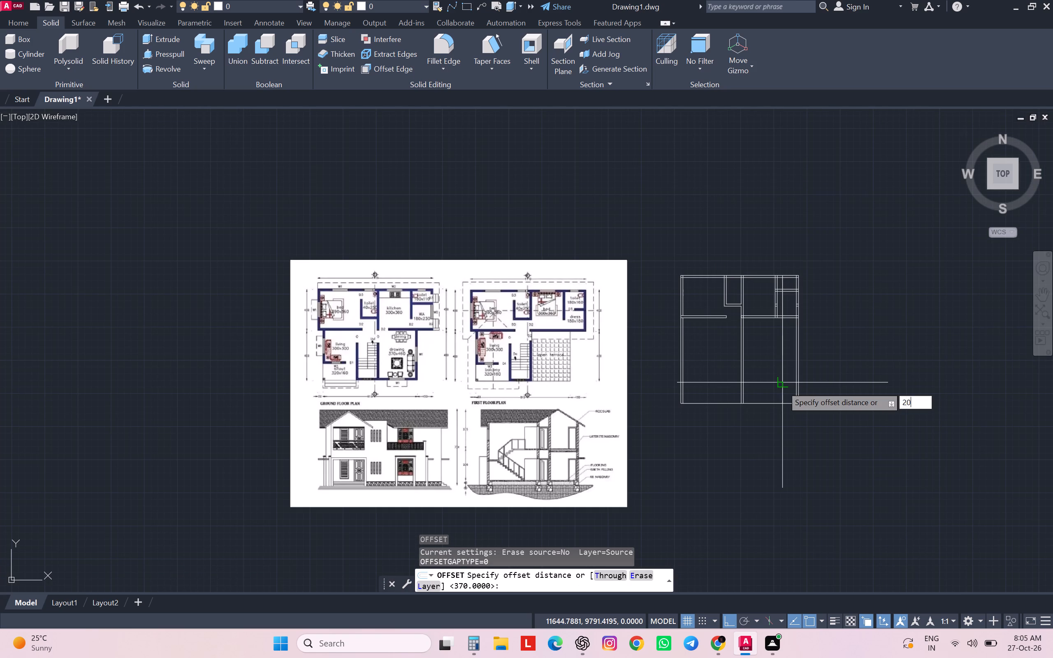
scroll(796, 382, "up", 3)
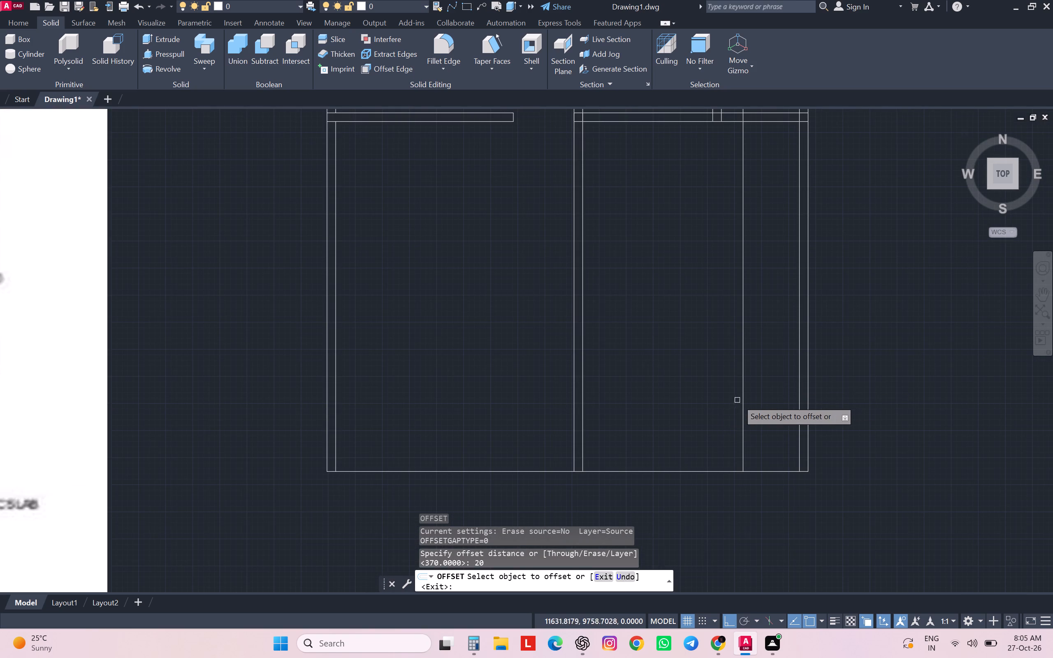
left_click(741, 399)
left_click(876, 394)
middle_click_drag(777, 356, 777, 481)
scroll(738, 208, "up", 3)
key("Escape")
key("Escape")
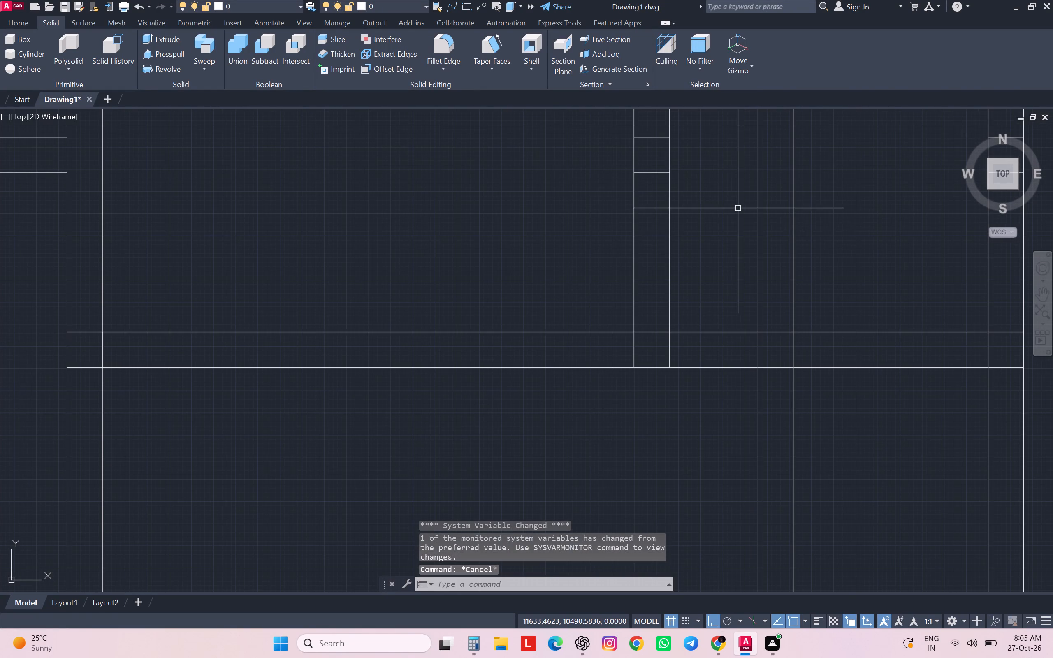
Trim both lines of the drawing room's right wall where they cross the kitchen and work area's lower wall.
type("tr")
key("space")
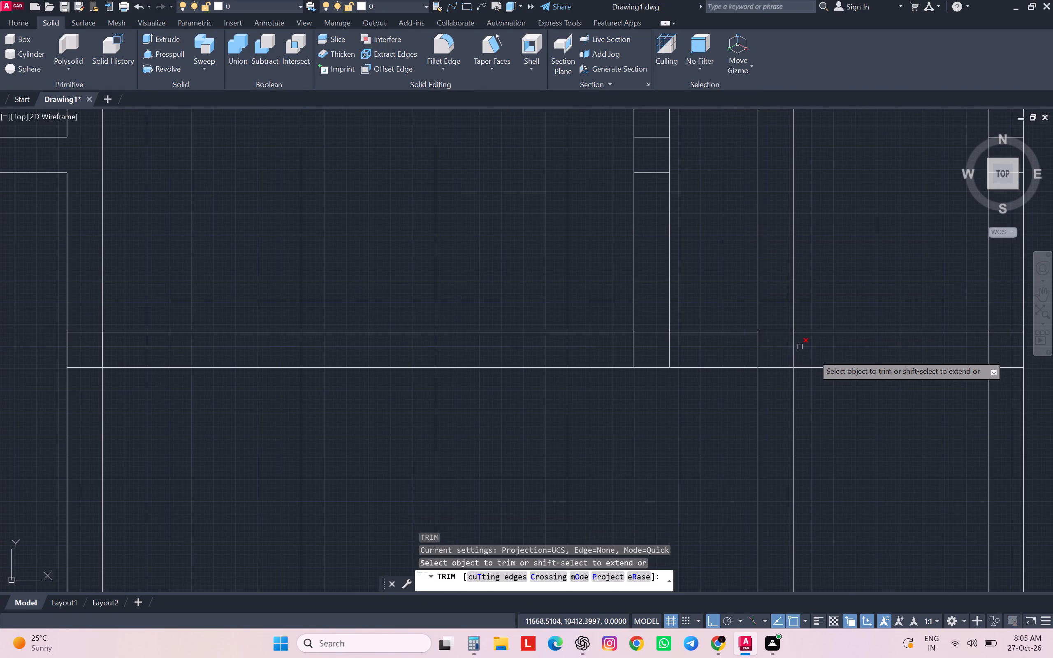
left_click(813, 354)
left_click(749, 352)
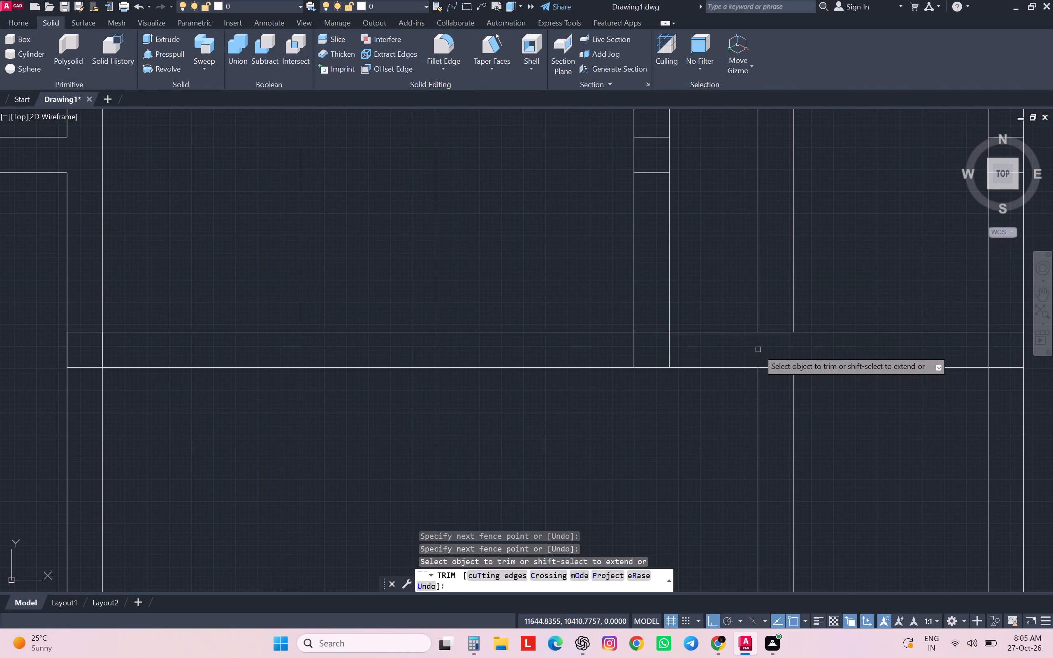
scroll(758, 350, "down", 1)
middle_click_drag(758, 350, 759, 395)
key("Escape")
key("Escape")
key("Escape")
Delete the two leftover vertical segments of the drawing room's right wall above the work area's lower wall.
left_click(812, 320)
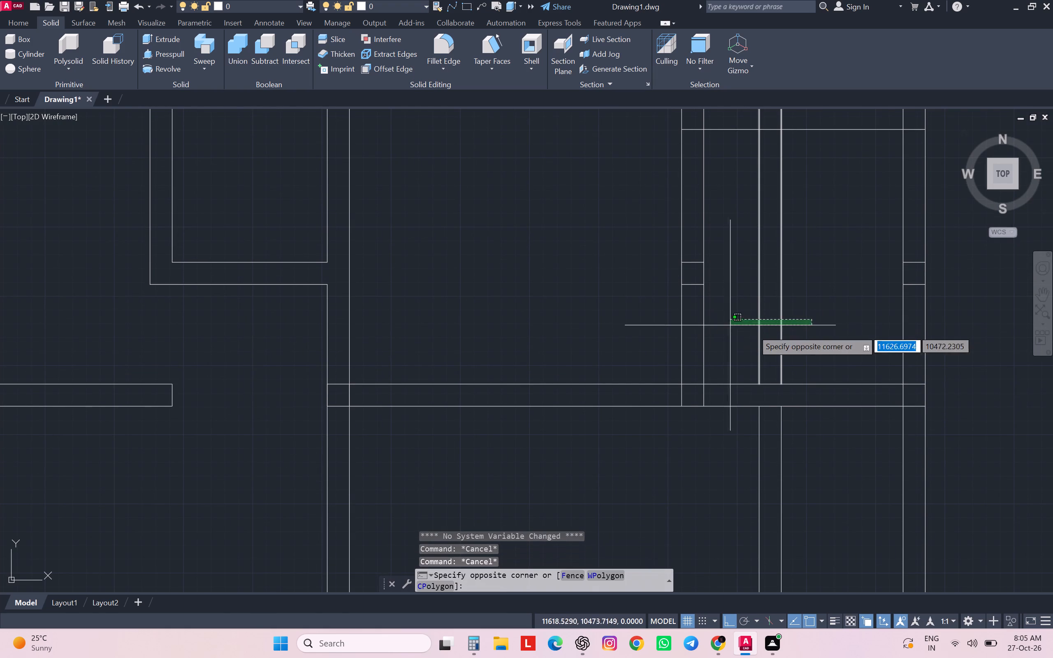
left_click(754, 319)
key("Delete")
scroll(758, 322, "down", 2)
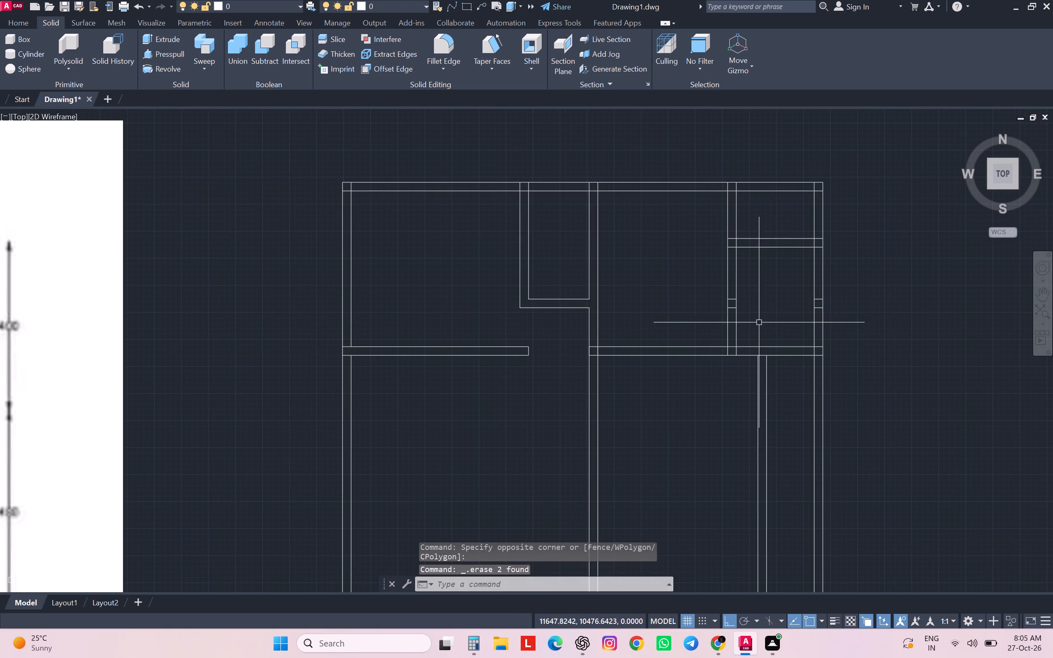
Offset the bottom line of the kitchen's lower wall 460 downward for the drawing room's length.
scroll(790, 391, "down", 2)
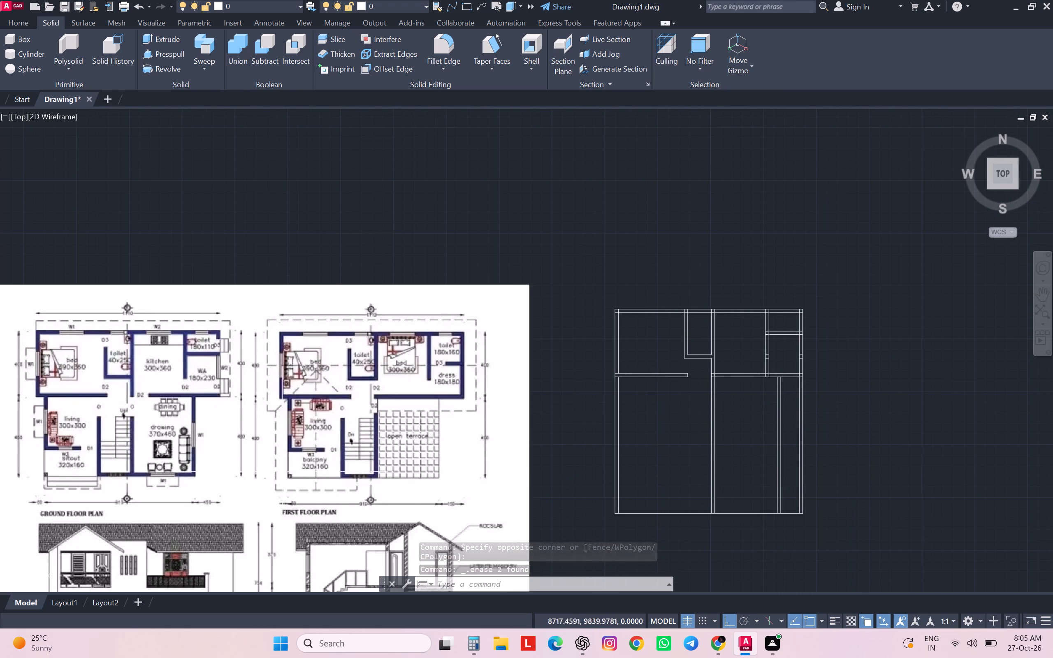
scroll(208, 443, "up", 1)
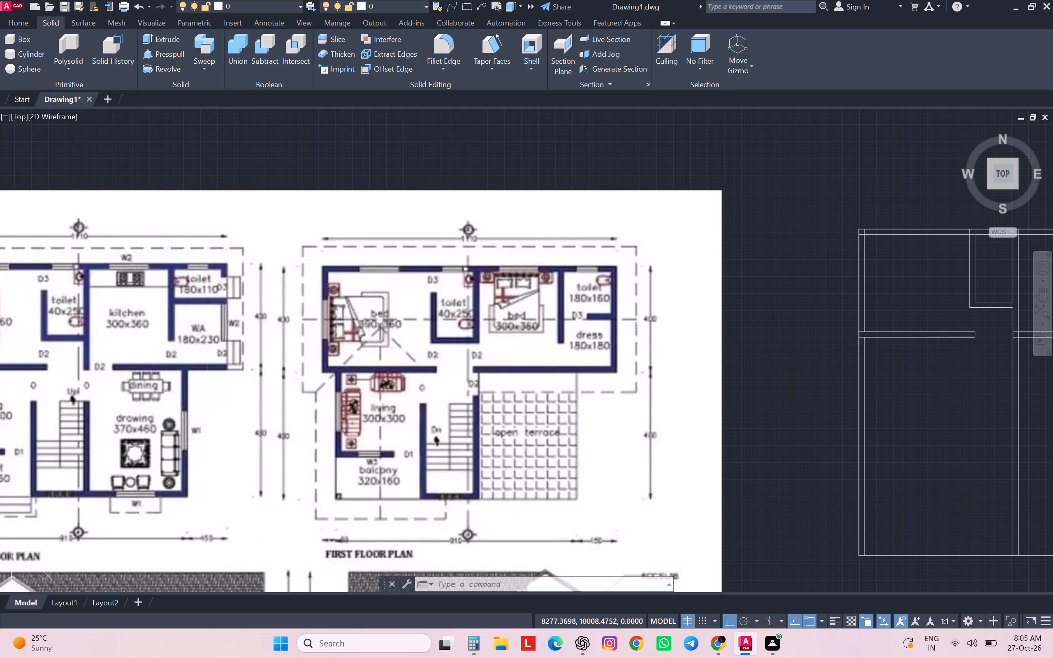
scroll(208, 443, "down", 2)
scroll(565, 437, "up", 1)
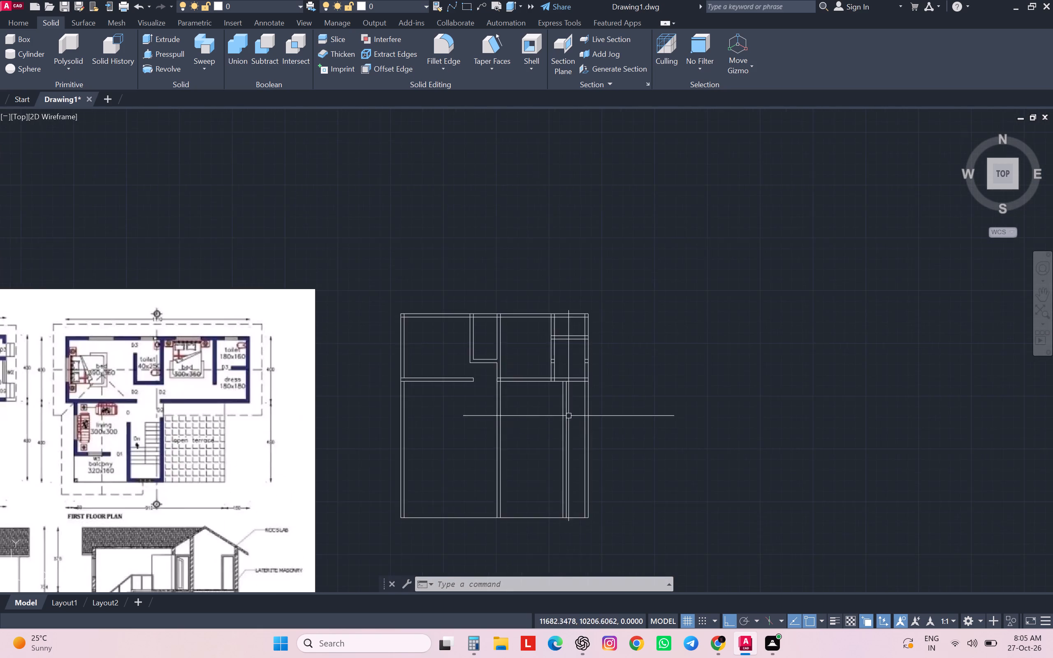
scroll(569, 414, "up", 2)
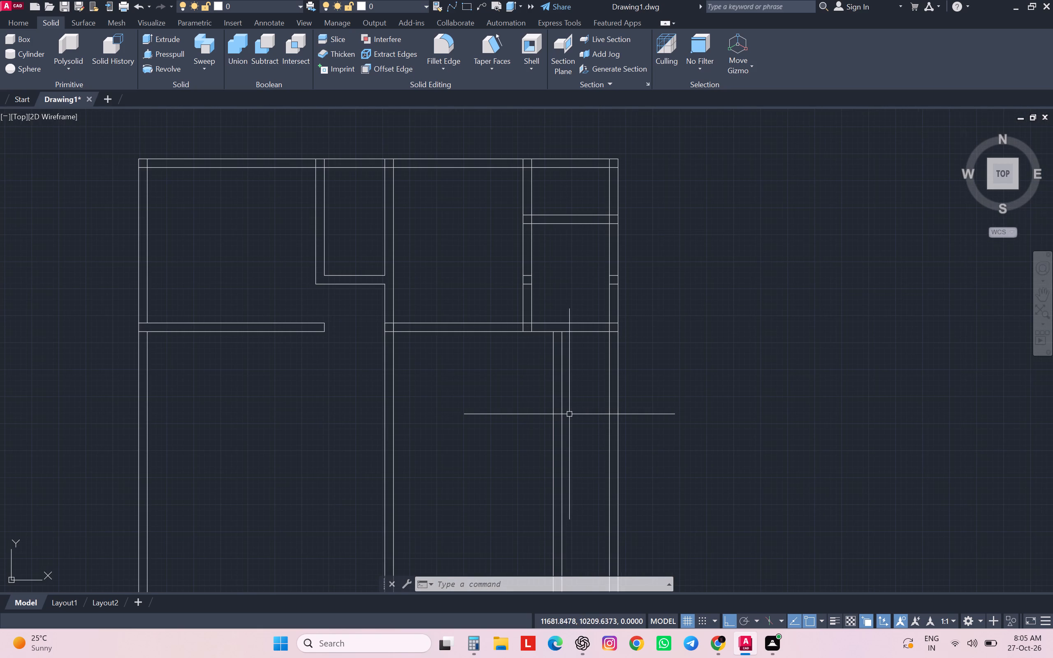
key("o")
key("Return")
type("460")
key("Return")
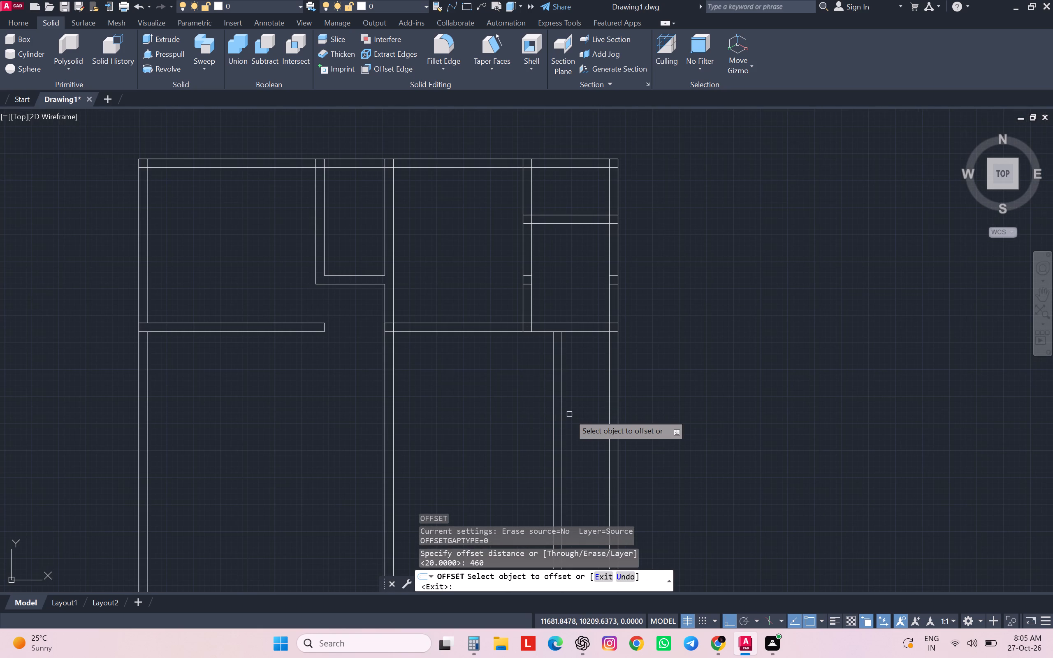
scroll(581, 333, "down", 2)
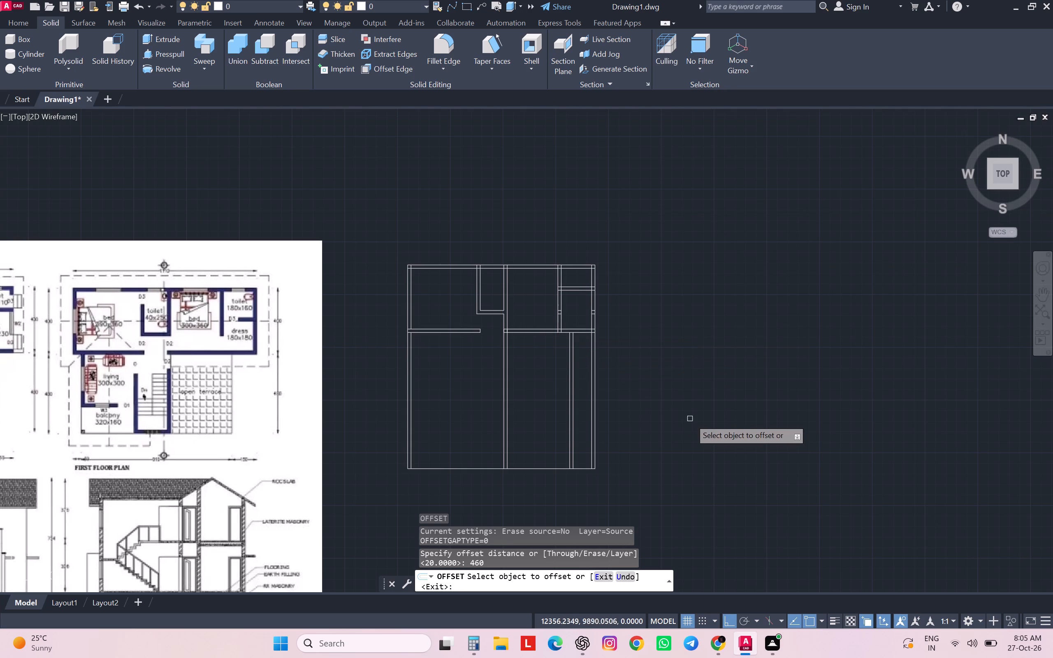
scroll(655, 429, "down", 1)
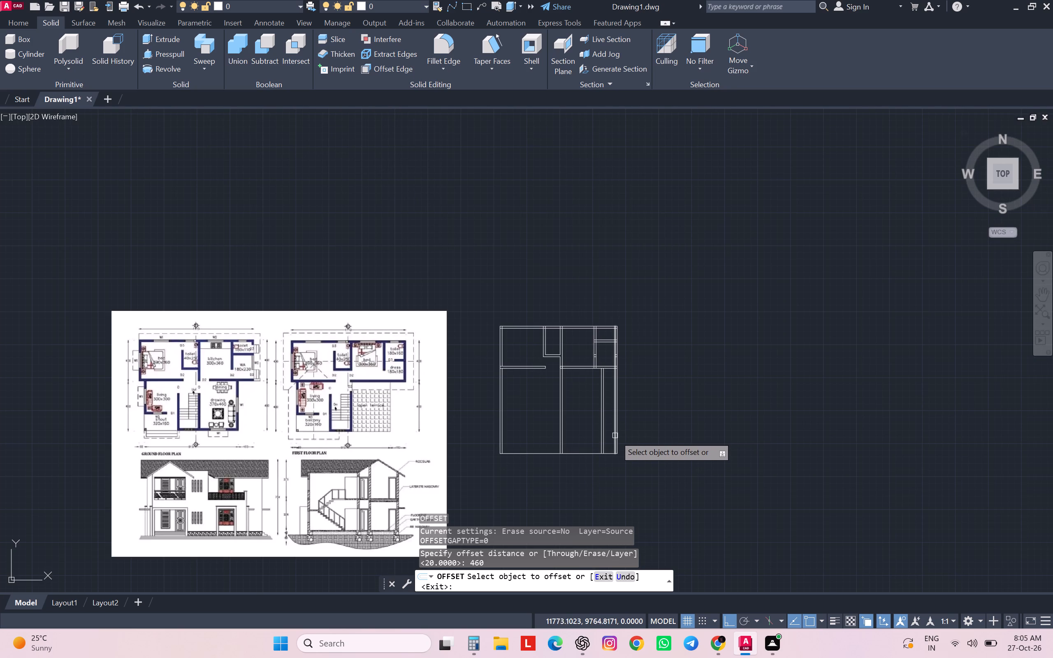
scroll(566, 372, "up", 1)
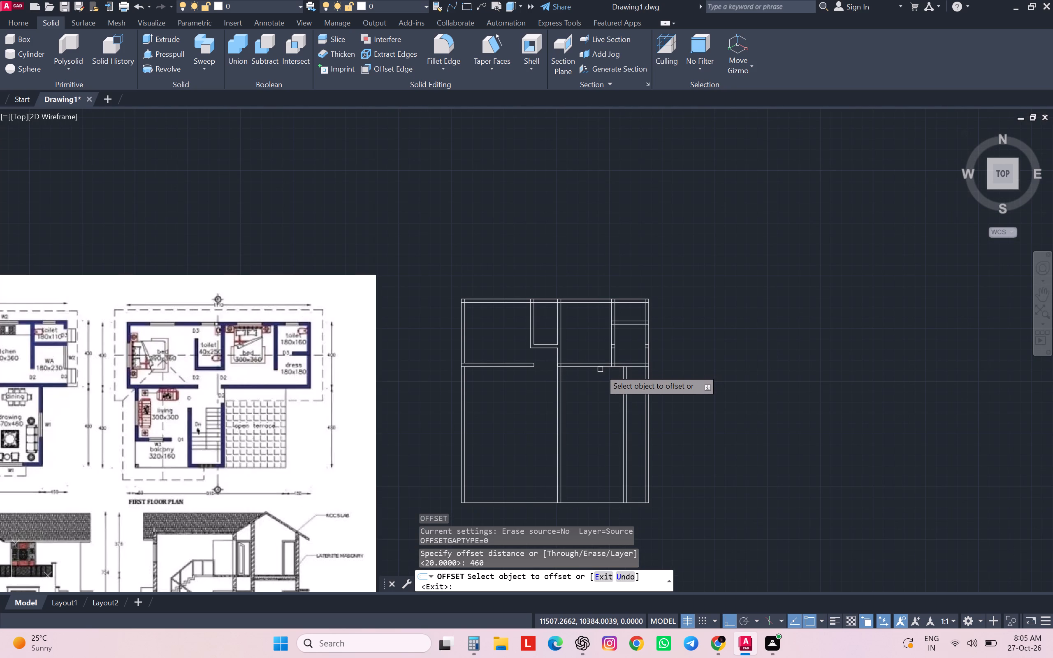
left_click(600, 366)
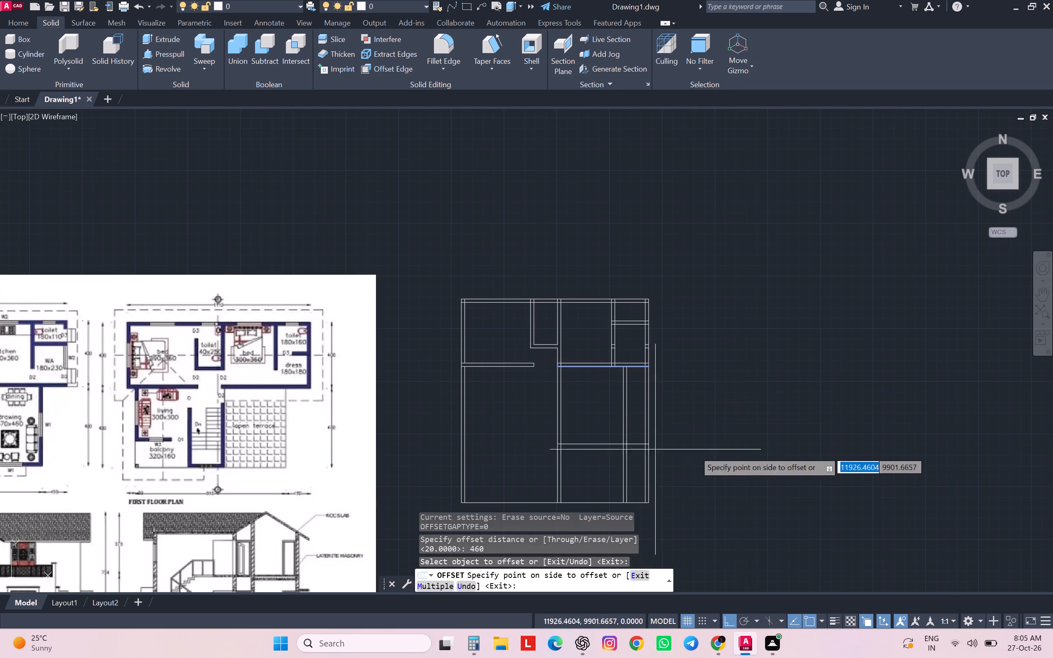
left_click(762, 437)
key("Escape")
key("Escape")
key("Escape")
key("Escape")
key("Escape")
key("Escape")
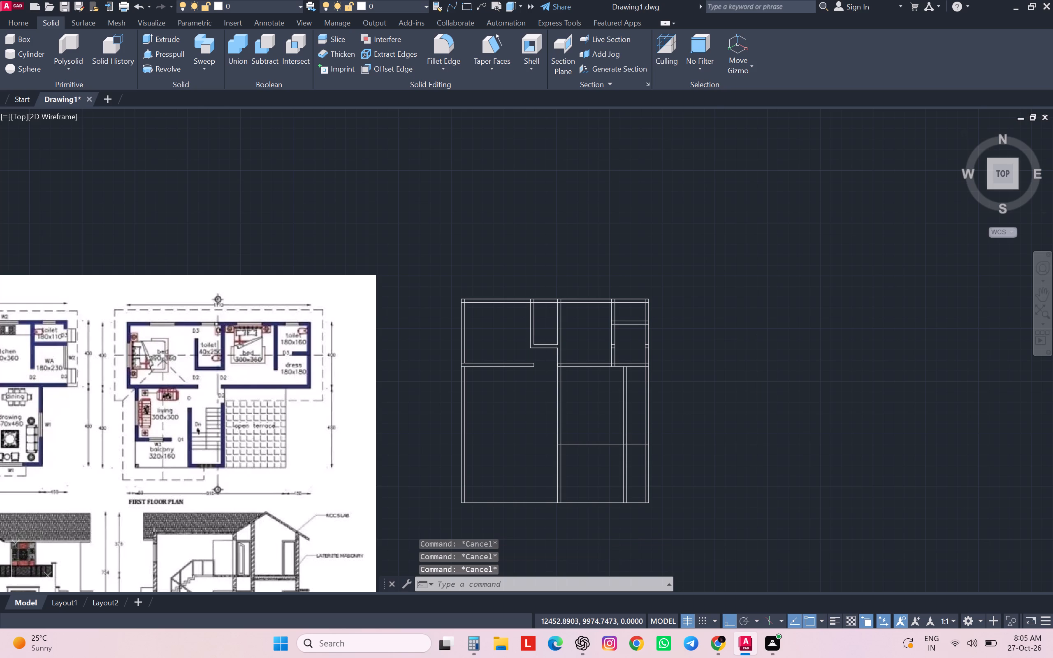
Offset the drawing room's new lower boundary line 20 downward to give the wall its thickness.
key("o")
key("Return")
type("20")
key("Return")
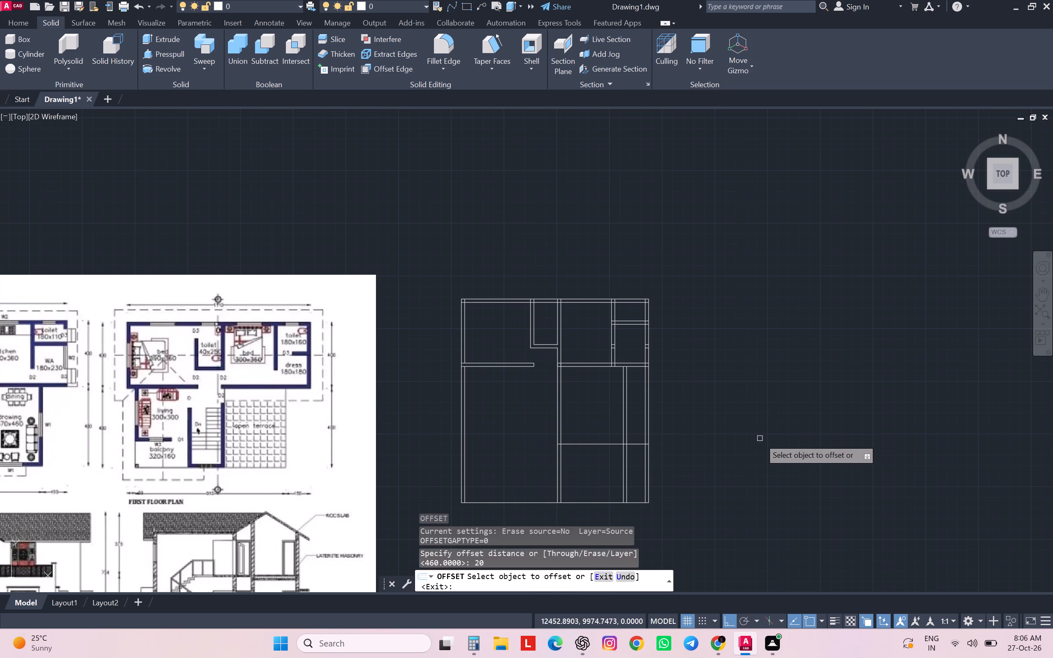
left_click(603, 445)
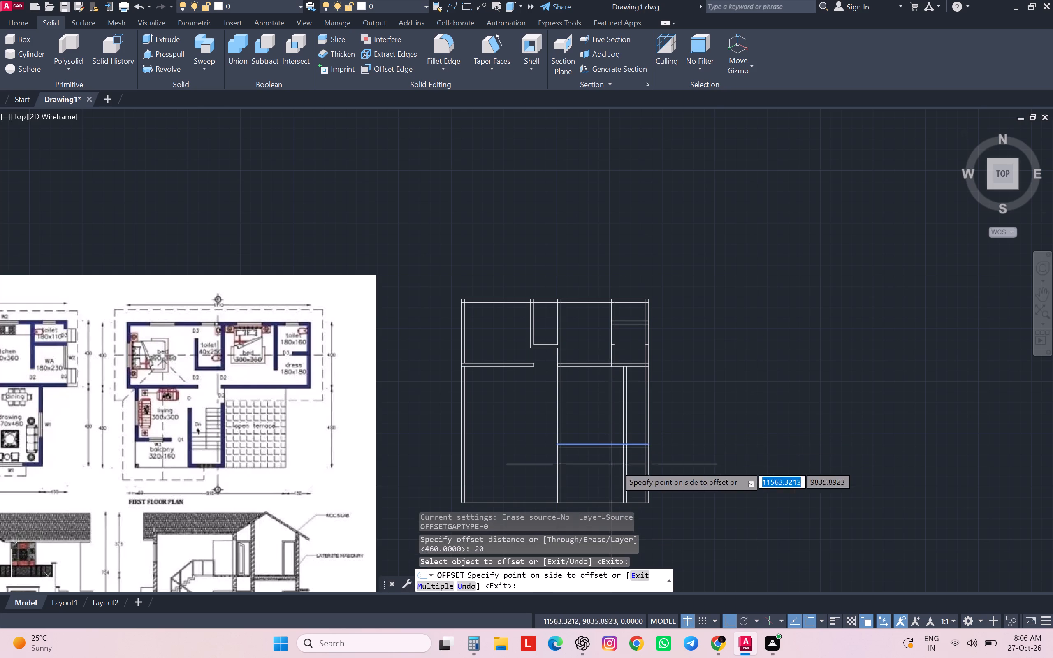
left_click(784, 512)
key("Escape")
key("Escape")
key("Escape")
key("Escape")
key("Escape")
key("Escape")
key("Escape")
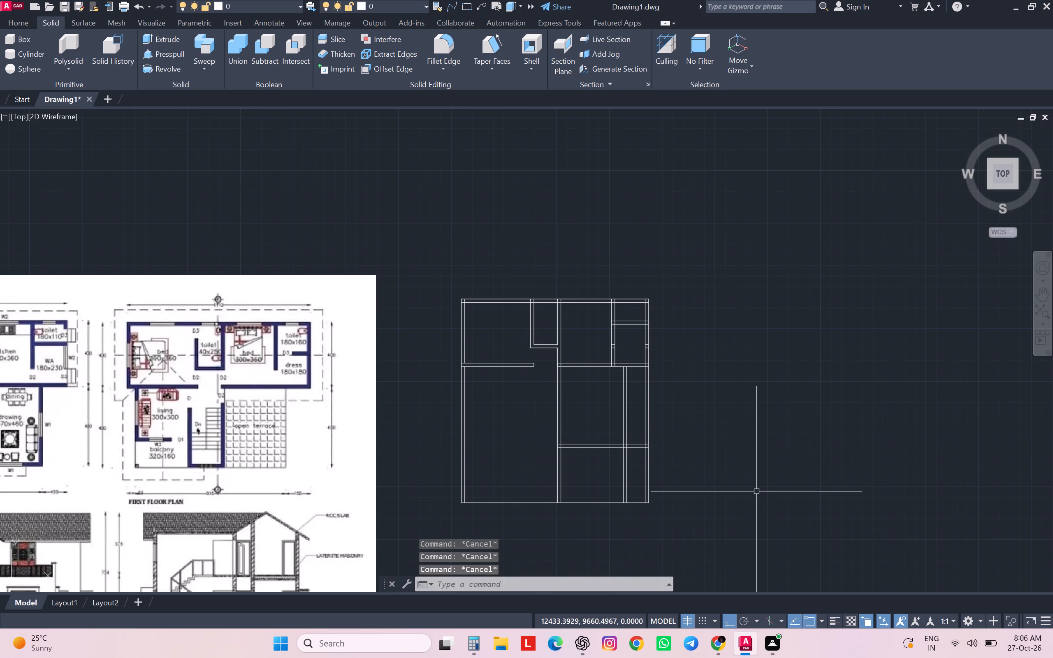
Fillet the outer lines of the drawing room's lower and right walls into a sharp corner with radius 0.
type("f")
key("space")
scroll(684, 470, "up", 3)
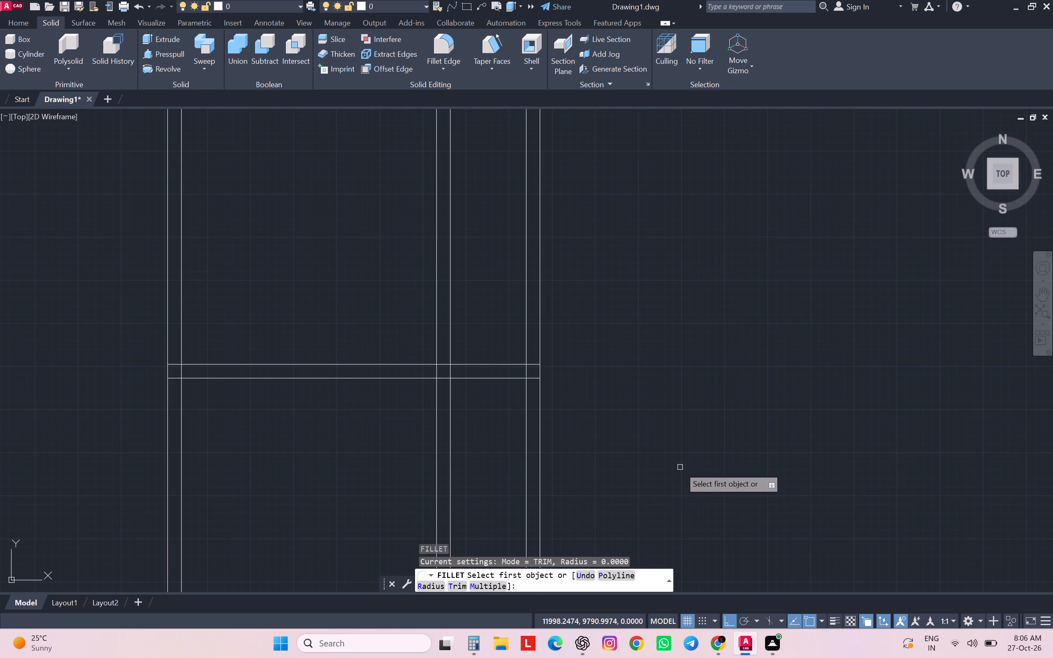
left_click(391, 376)
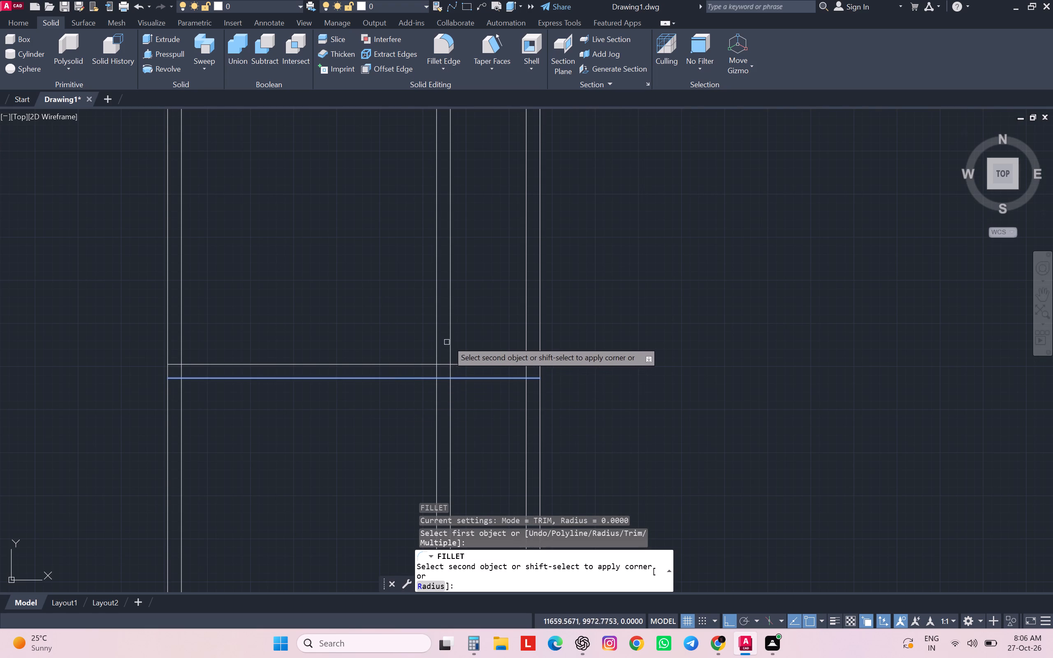
left_click(450, 340)
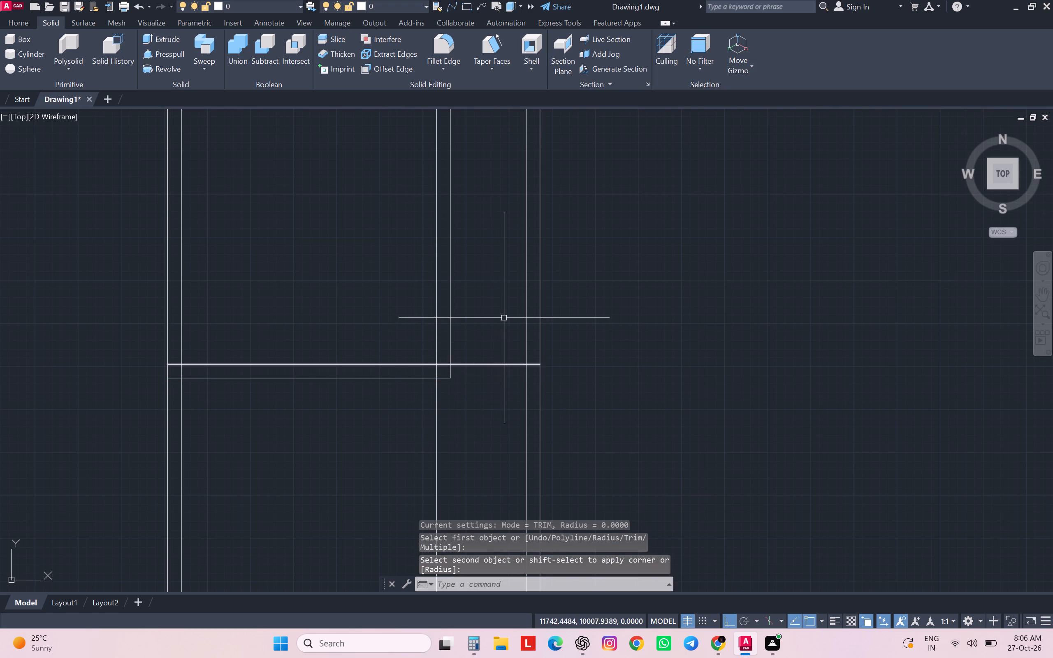
Fillet the inner lines of the drawing room's lower and right walls into a sharp corner with radius 0.
key("space")
key("space")
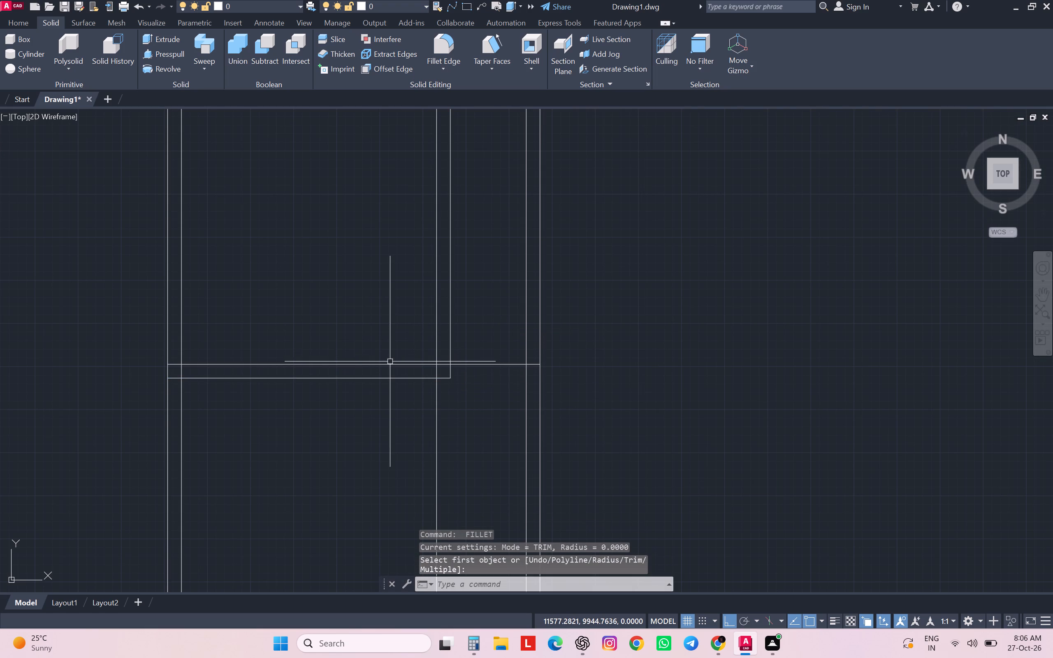
left_click(391, 363)
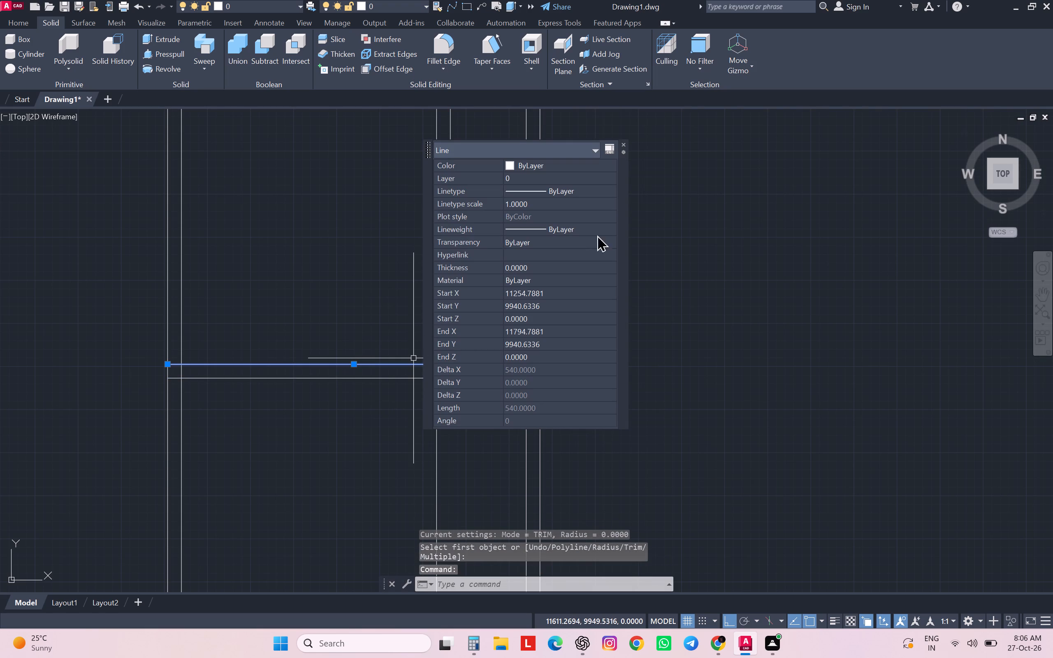
left_click(624, 144)
key("space")
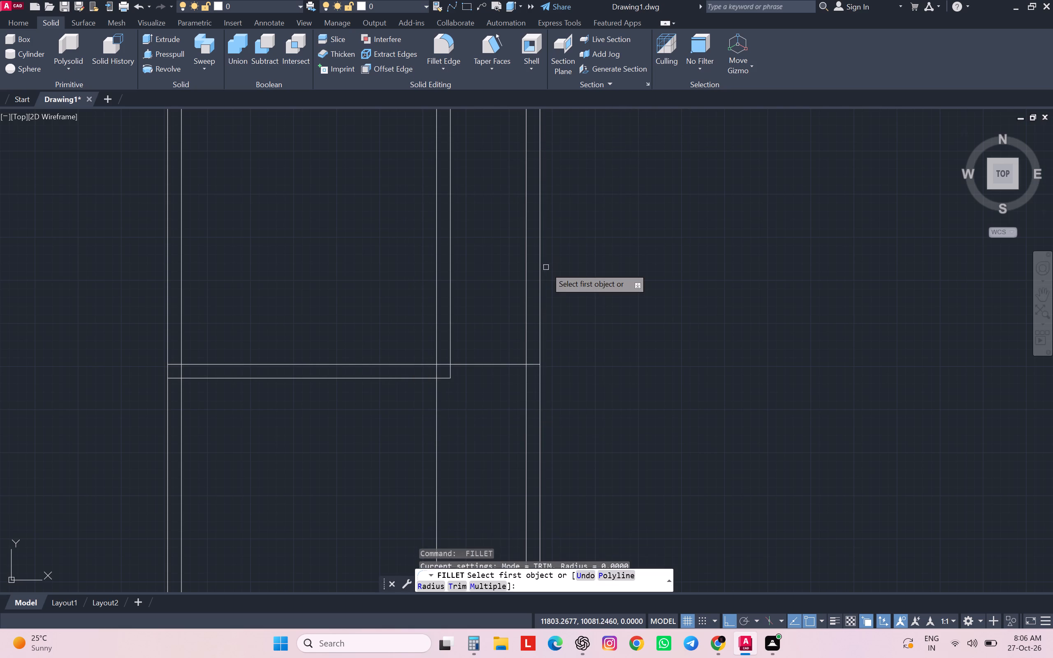
left_click(422, 363)
left_click(436, 336)
key("space")
scroll(766, 252, "down", 3)
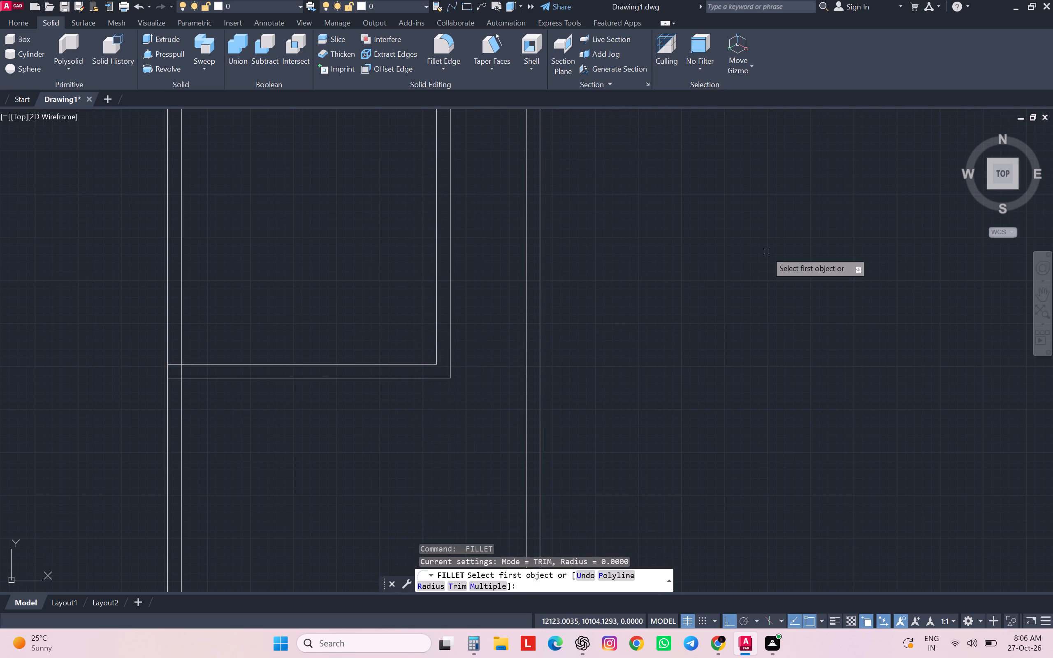
key("Escape")
key("Escape")
key("Escape")
key("Escape")
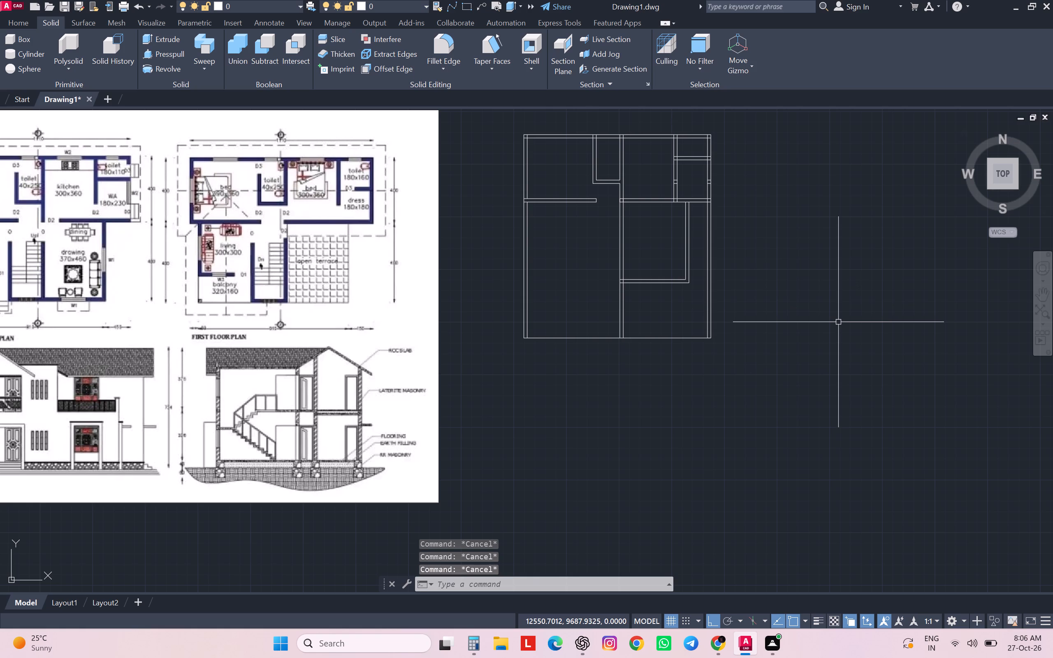
Trim away the house's right outer wall below the work area and the bottom boundary line beneath the drawing room.
scroll(837, 323, "down", 1)
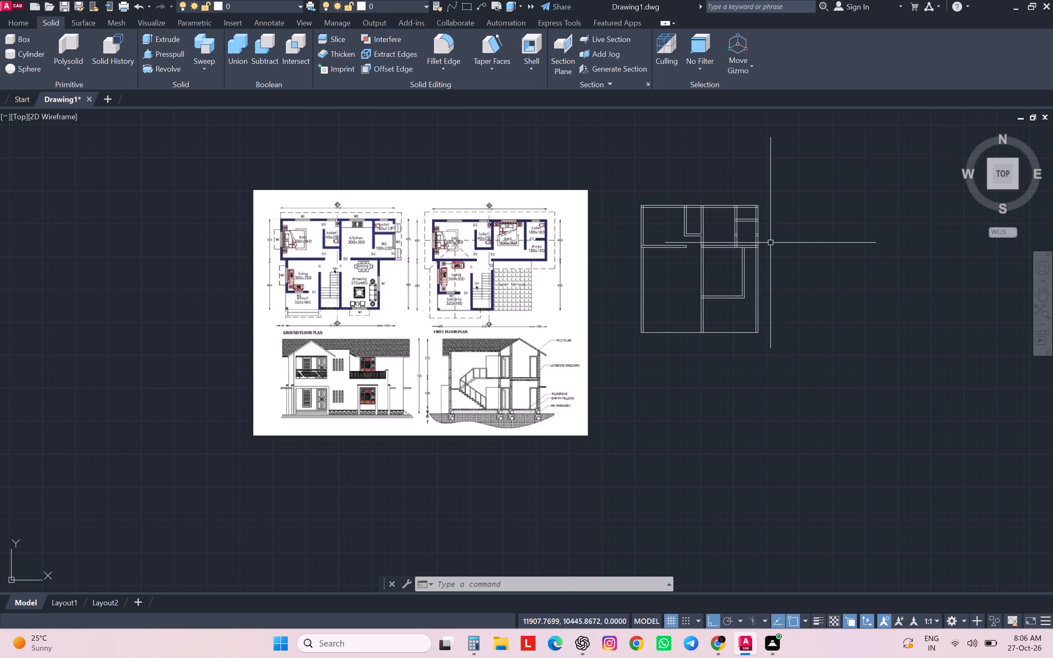
scroll(770, 243, "up", 1)
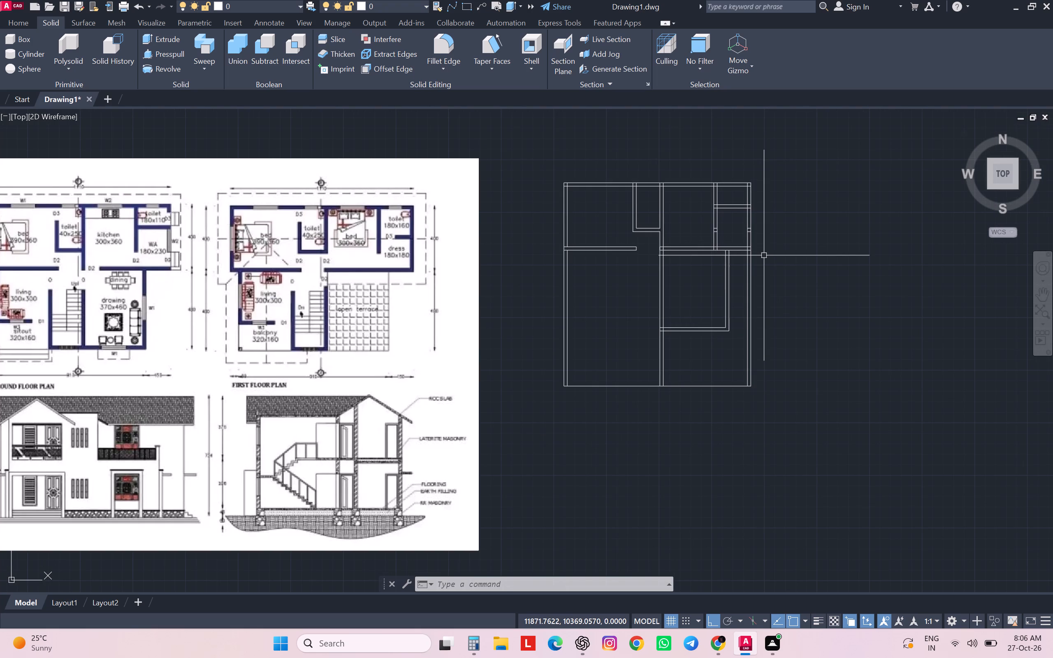
type("tr")
key("space")
left_click(763, 257)
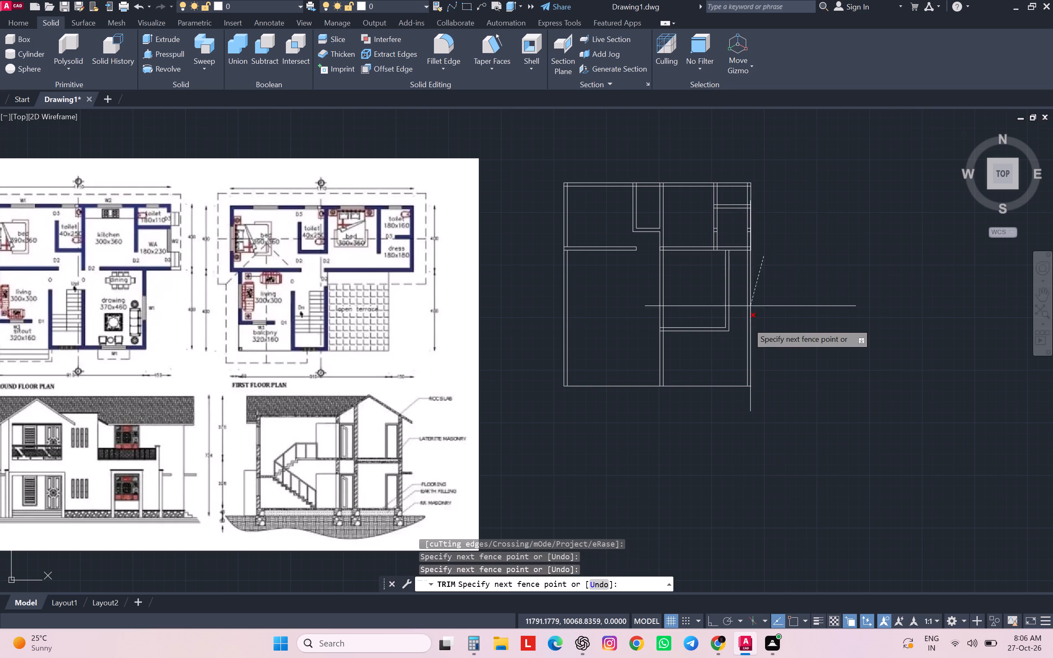
left_click(724, 457)
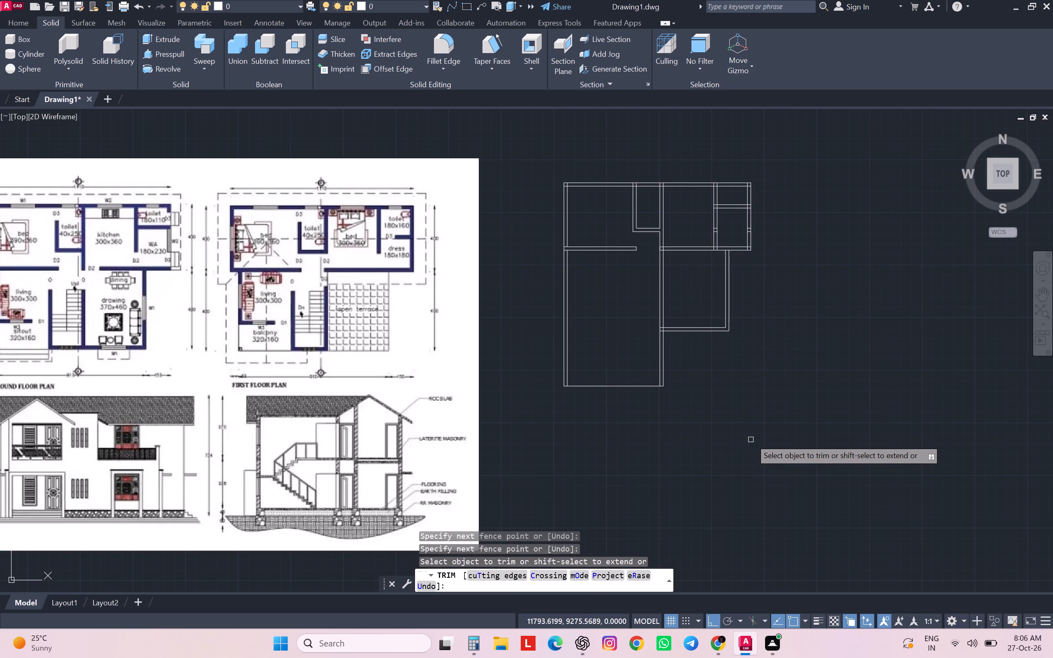
middle_click_drag(778, 394, 844, 402)
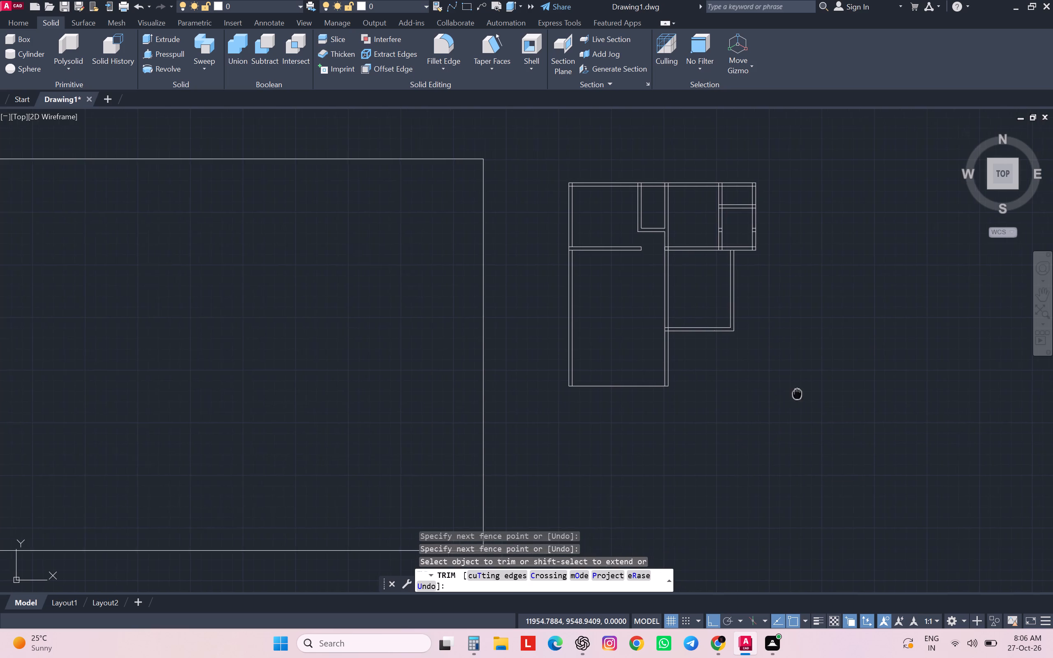
middle_click_drag(844, 402, 937, 415)
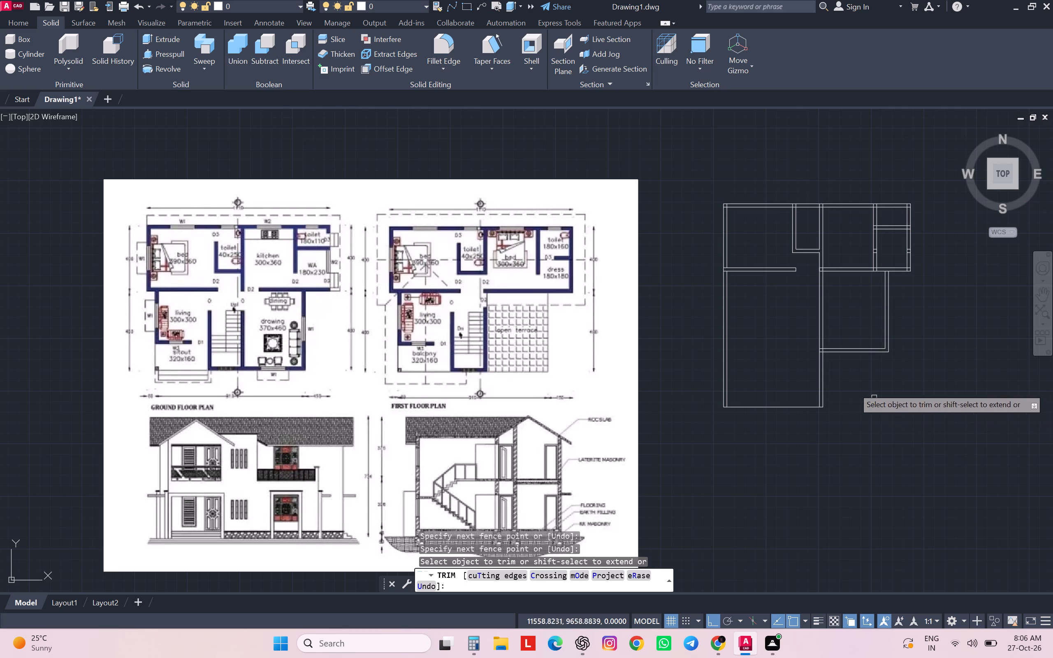
Extend the outer line of the drawing room's lower wall left to the house's left outer wall line.
left_click(837, 352, "shift")
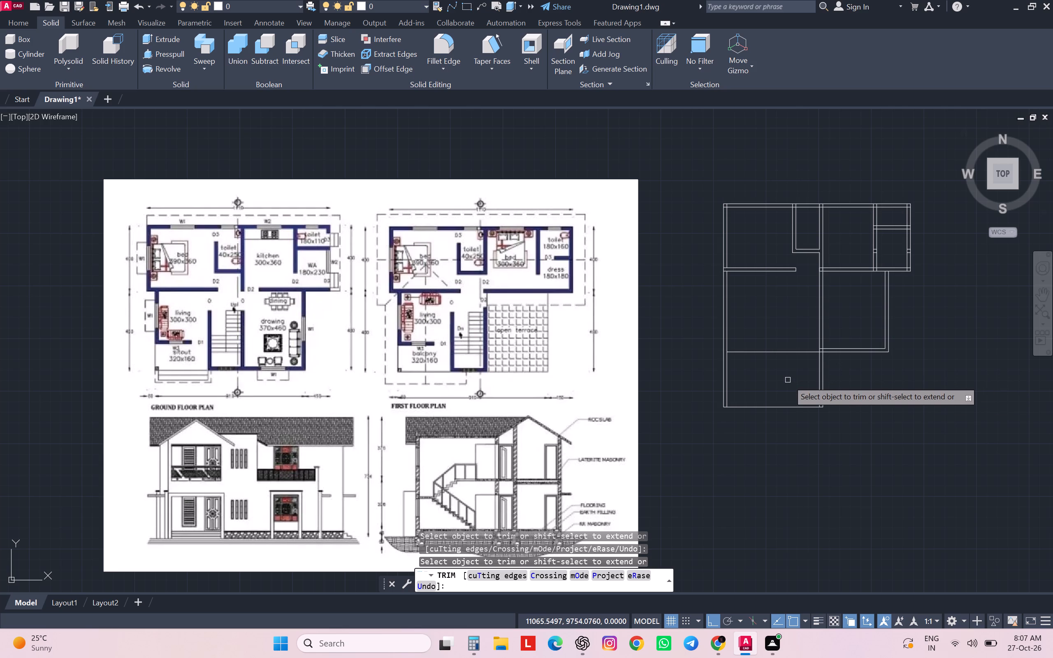
left_click(769, 352, "shift")
Trim the left outer wall, the central partition and the old bottom line below the extended lower wall line.
left_click(844, 389)
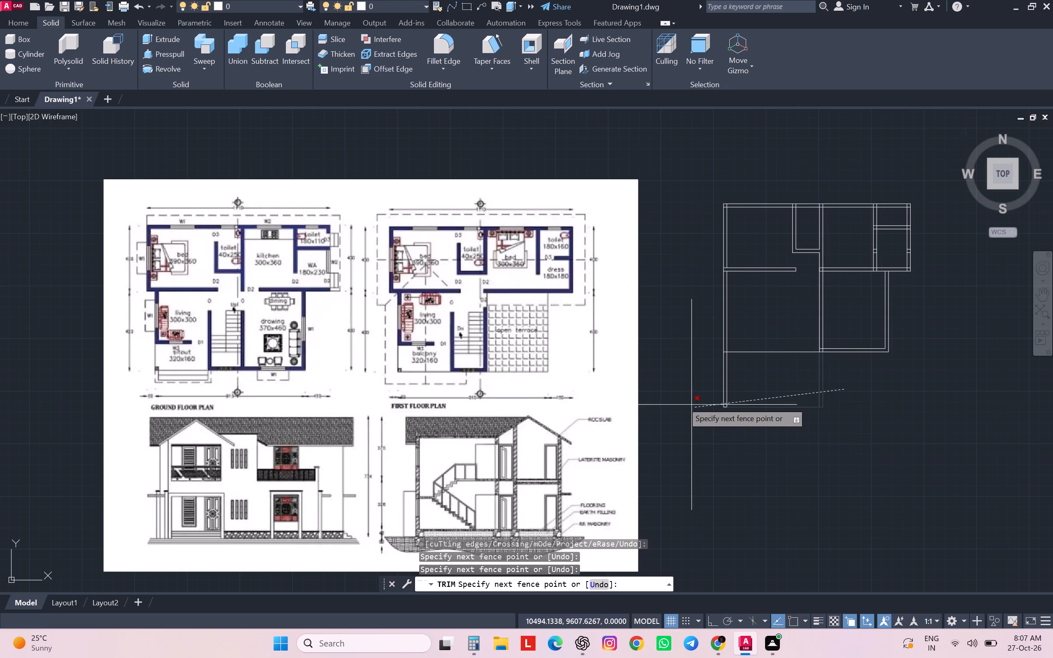
left_click(682, 395)
left_click(779, 397)
left_click(760, 429)
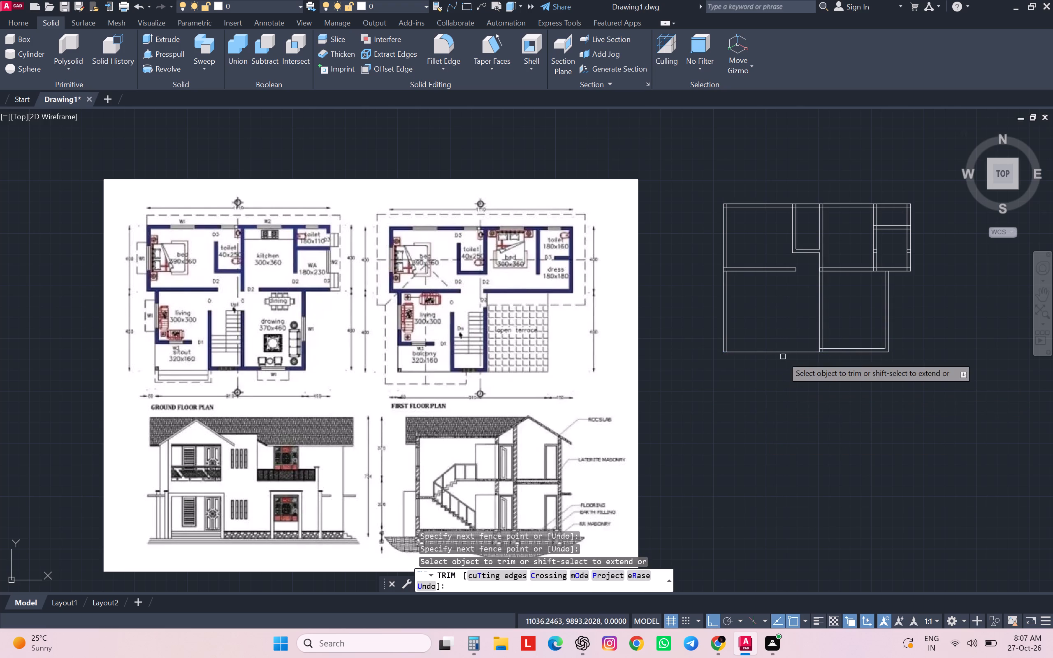
key("Escape")
key("Escape")
key("Escape")
key("Escape")
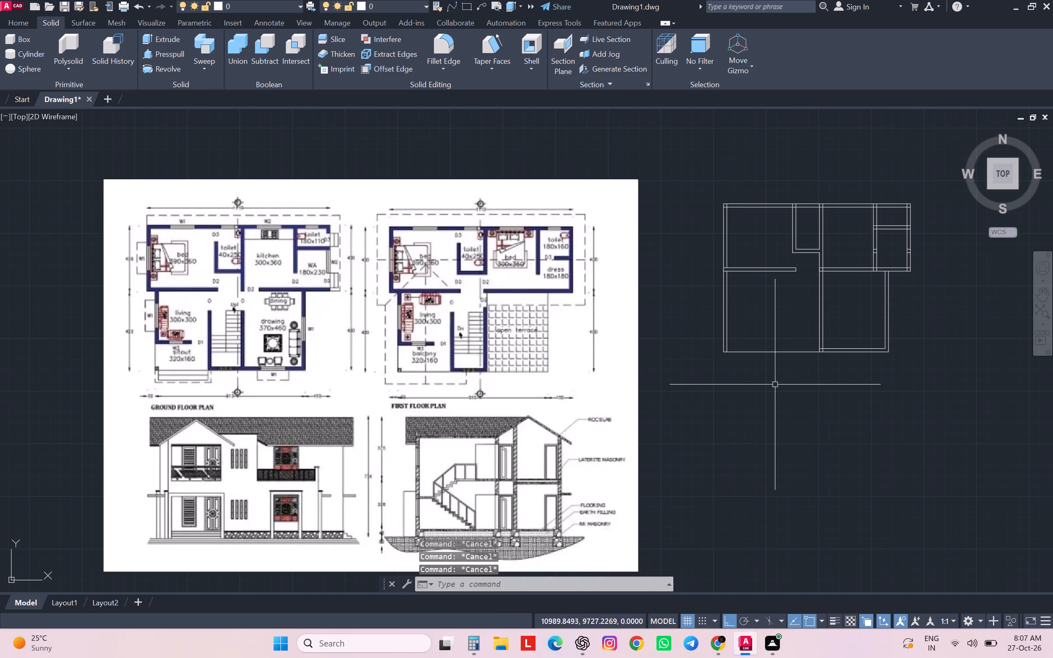
key("Escape")
key("Escape")
key("Escape")
key("Escape")
Offset the extended lower wall line 160 upward for the sitout's depth.
key("o")
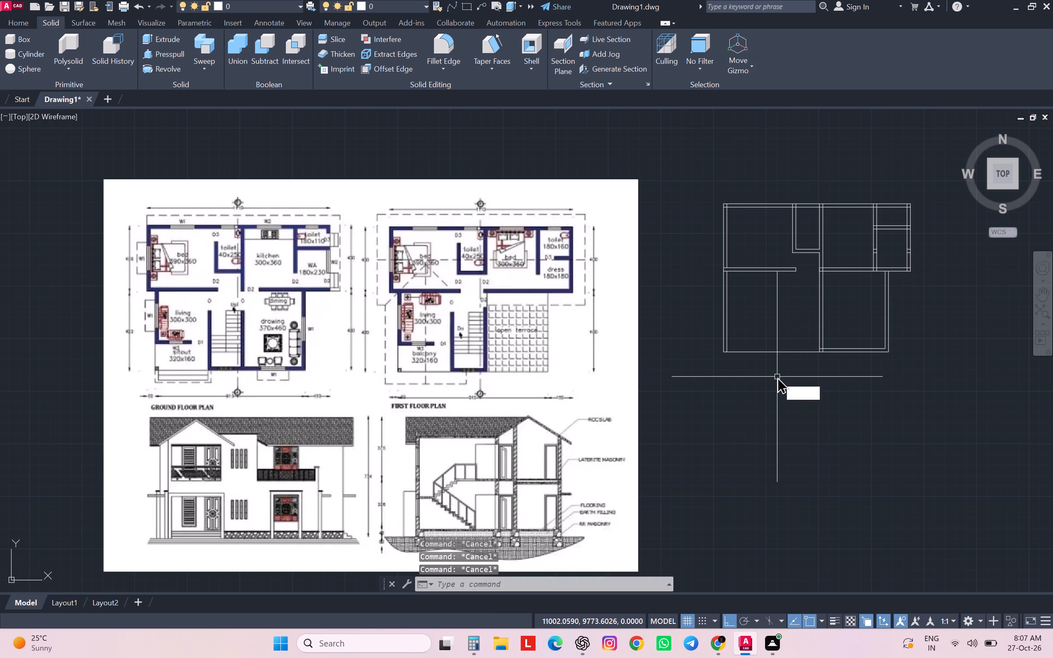
key("Return")
type("160")
key("Return")
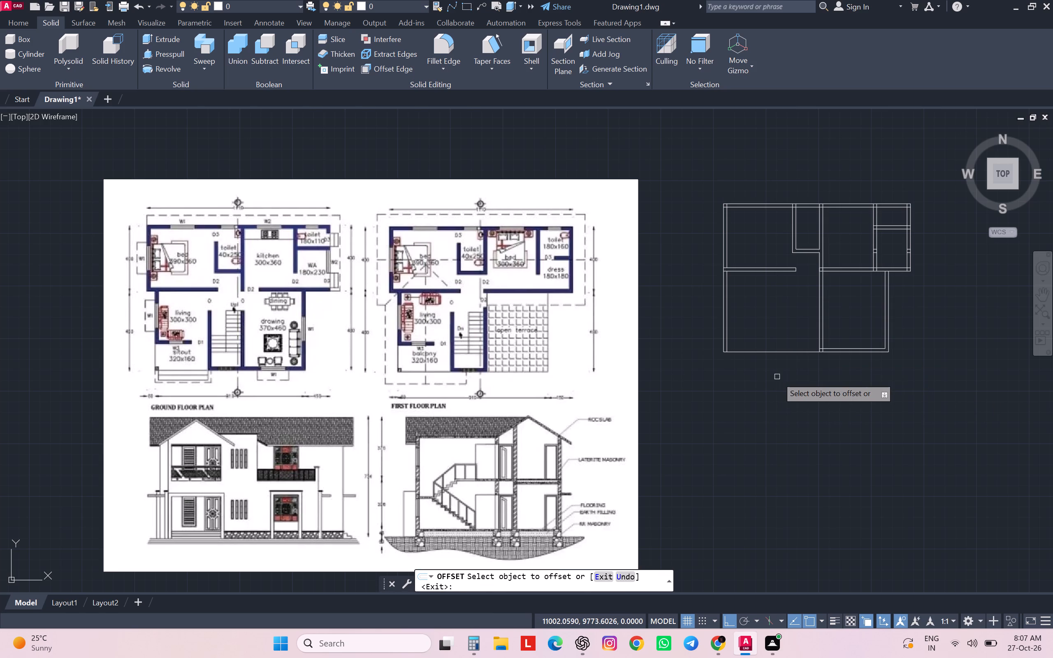
left_click(778, 353)
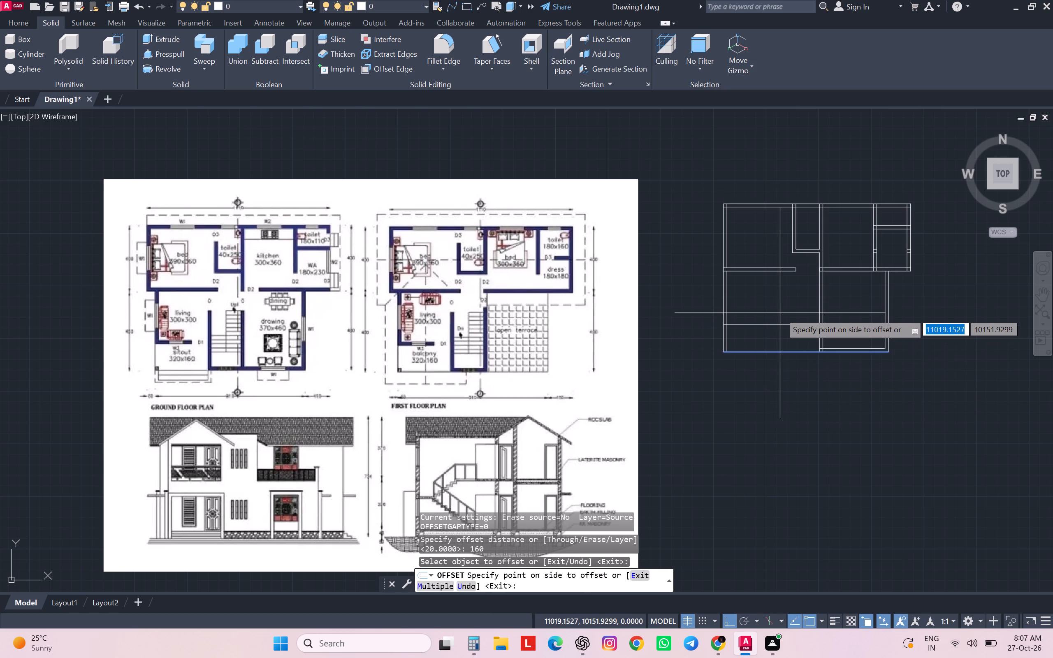
left_click(780, 313)
middle_click_drag(781, 315, 767, 379)
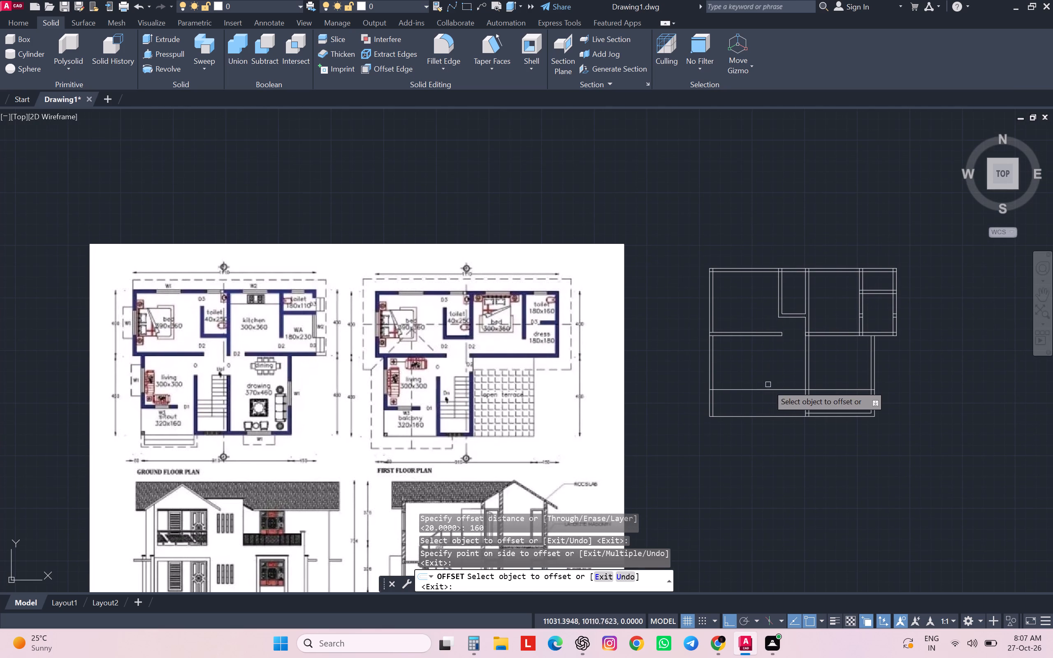
Offset the sitout's upper line 20 upward to give that wall its thickness.
key("Escape")
key("Escape")
key("Escape")
key("Escape")
key("o")
key("Return")
type("20")
key("Return")
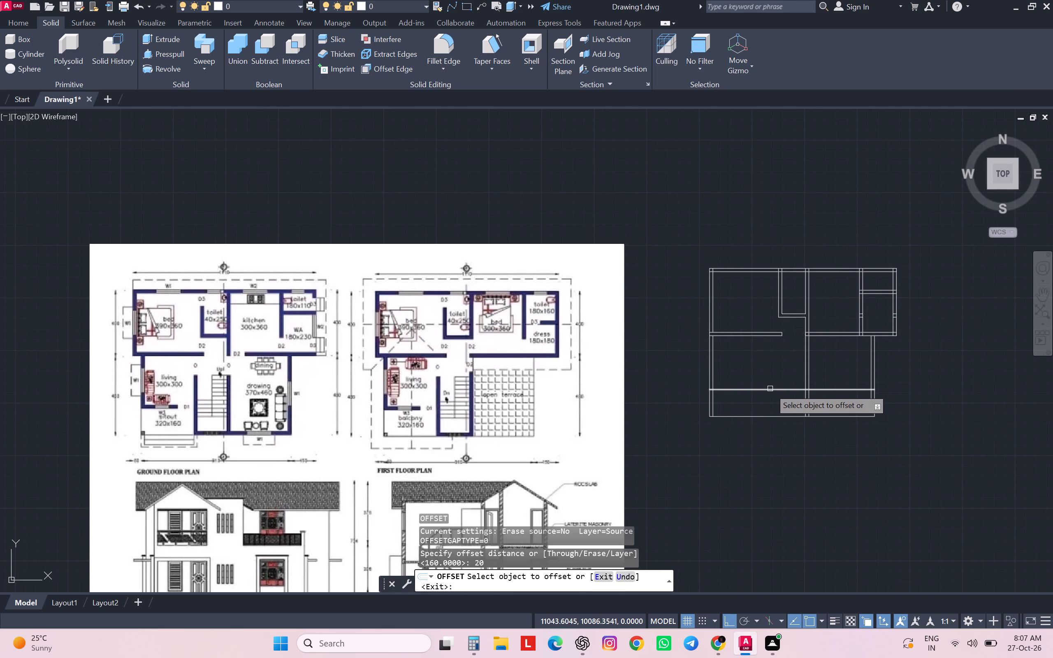
left_click(770, 389)
left_click(789, 200)
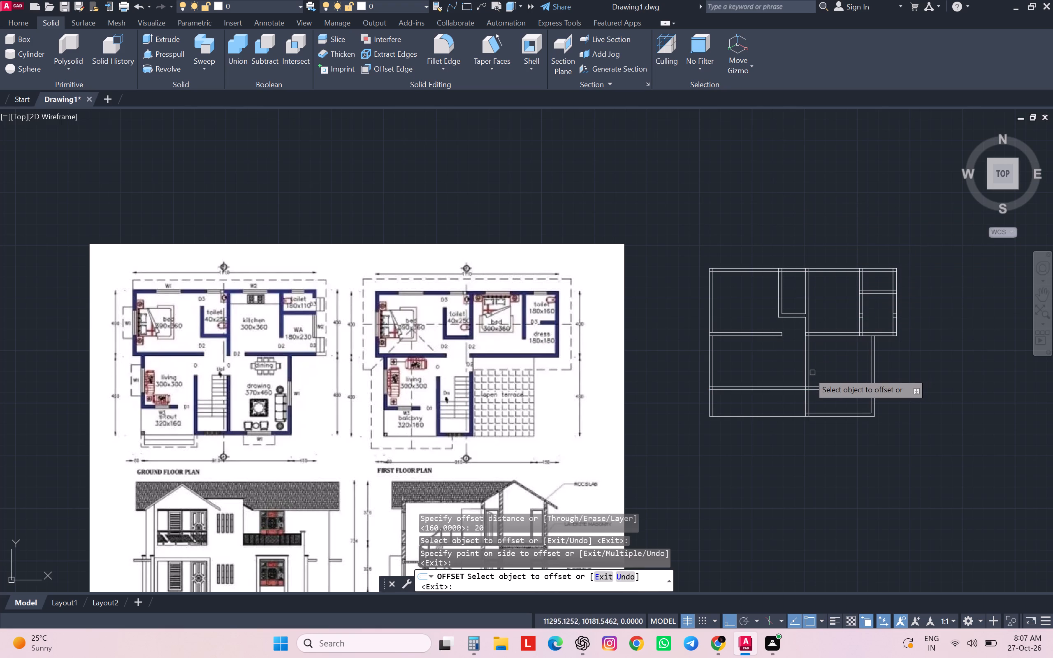
key("Escape")
key("Escape")
key("Escape")
key("Escape")
key("Escape")
key("Escape")
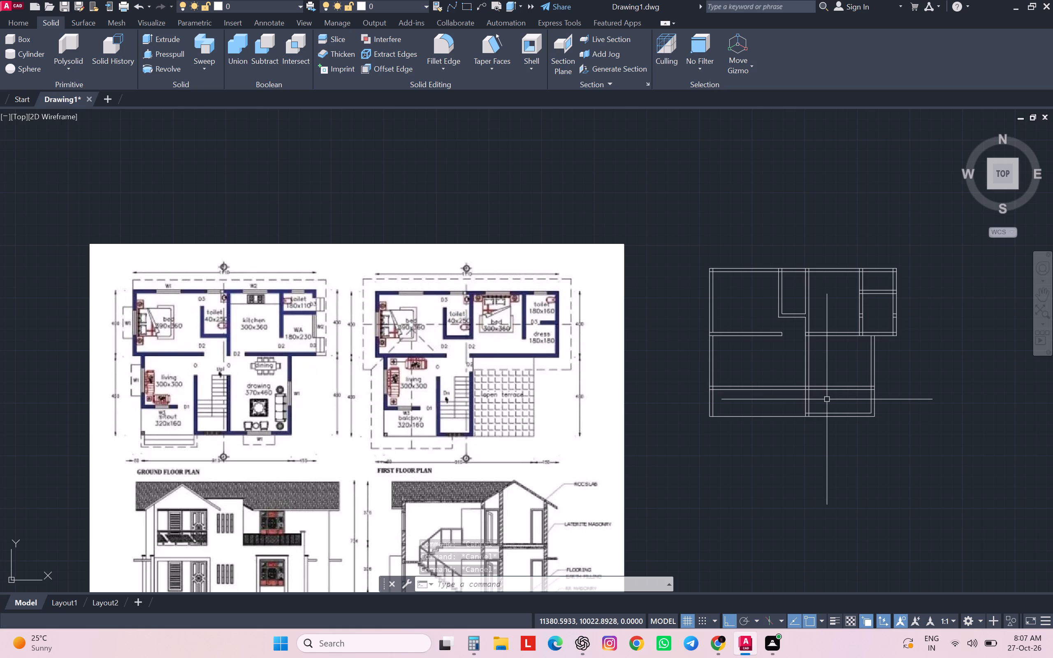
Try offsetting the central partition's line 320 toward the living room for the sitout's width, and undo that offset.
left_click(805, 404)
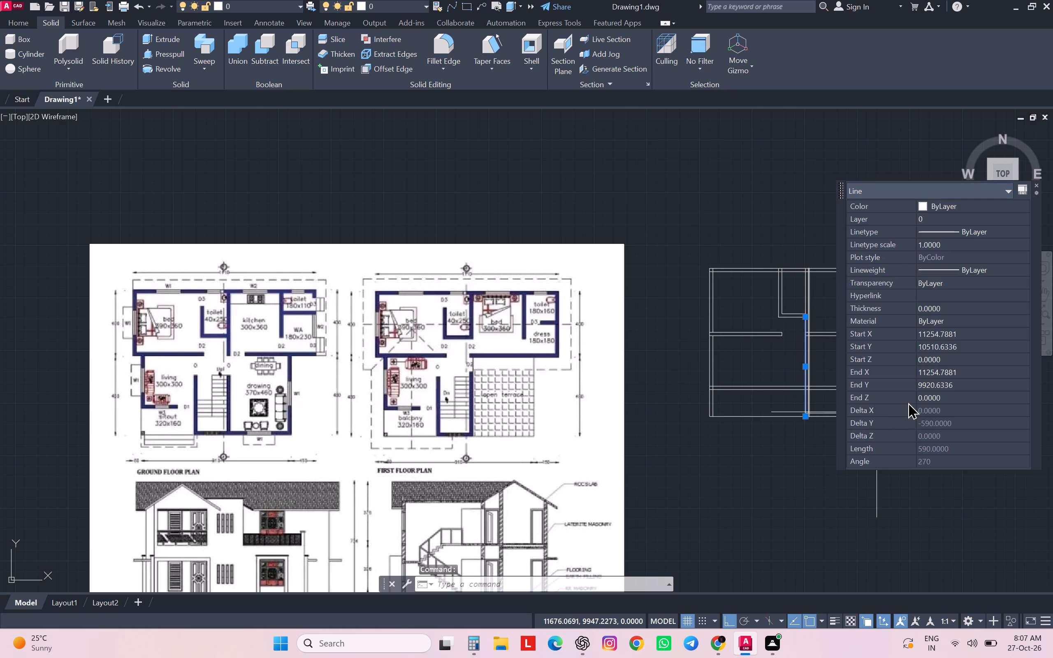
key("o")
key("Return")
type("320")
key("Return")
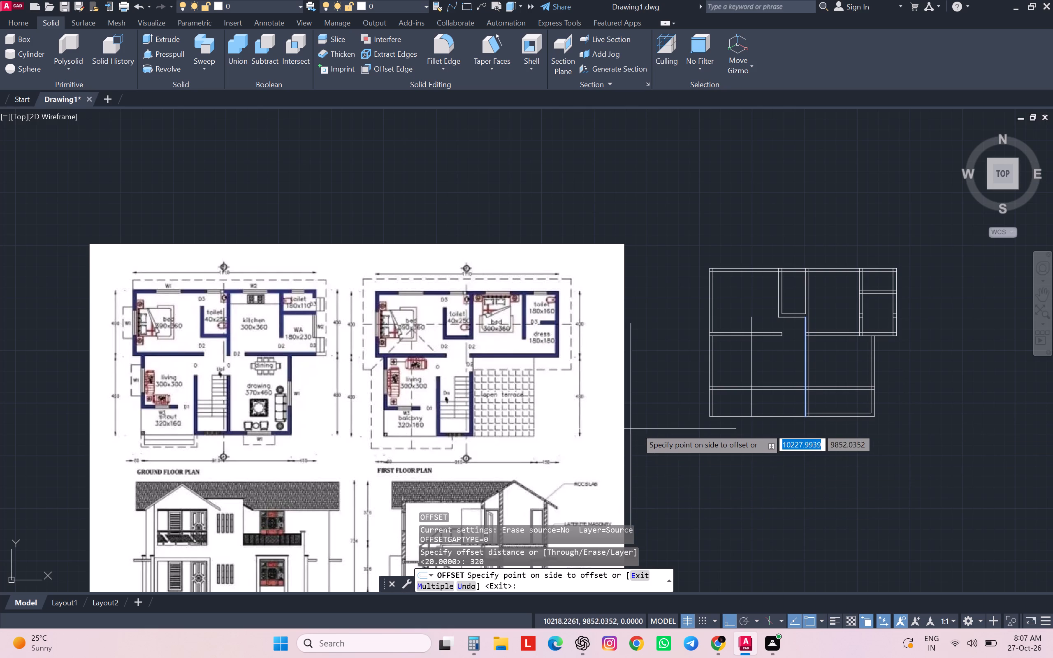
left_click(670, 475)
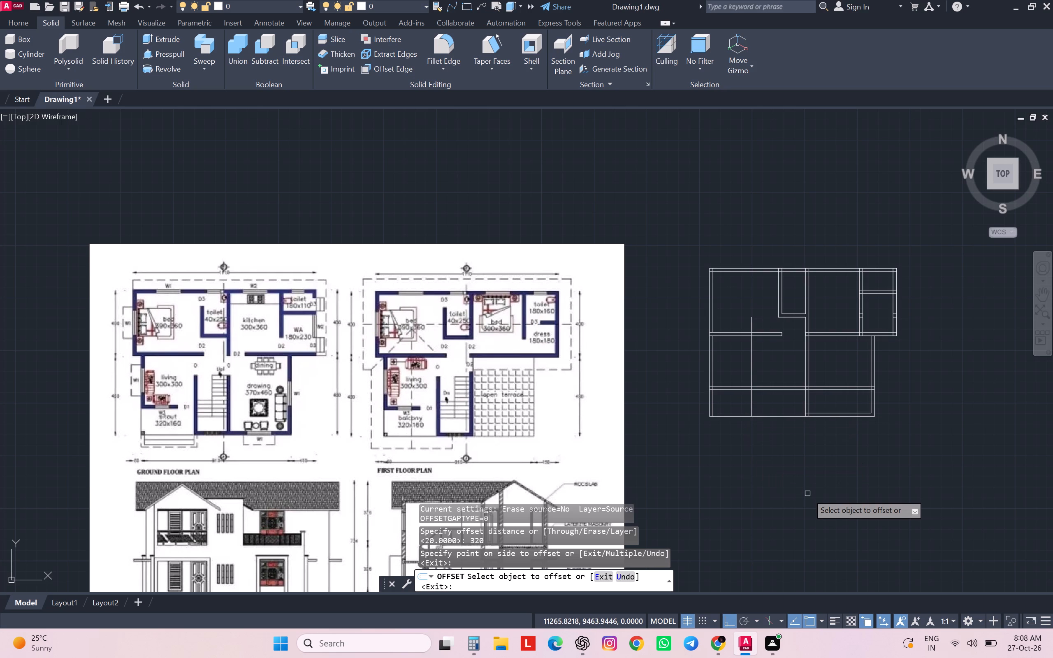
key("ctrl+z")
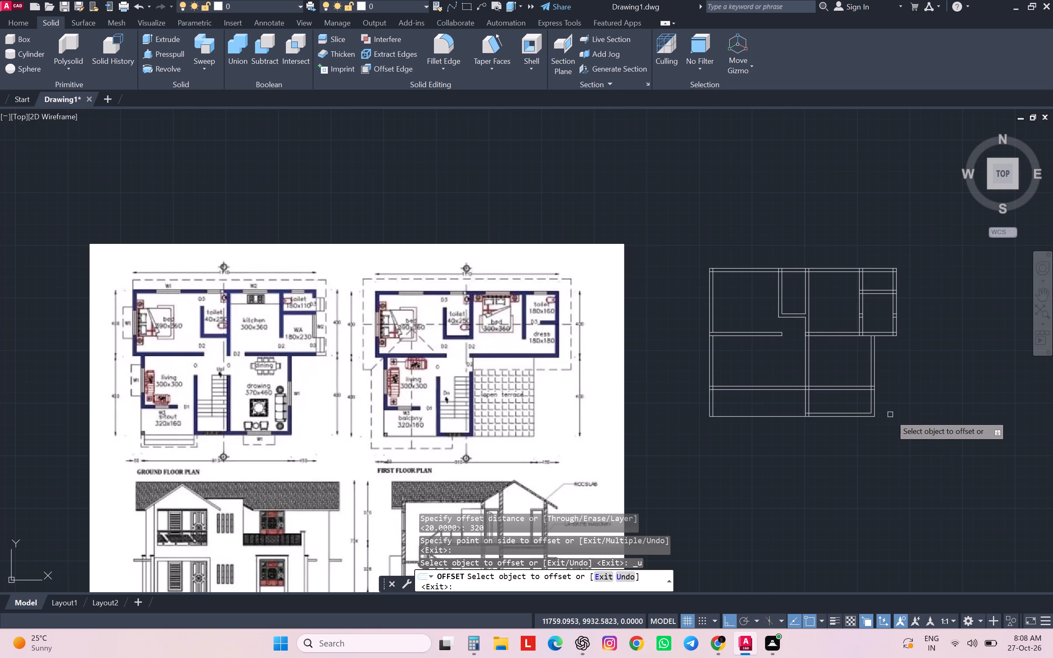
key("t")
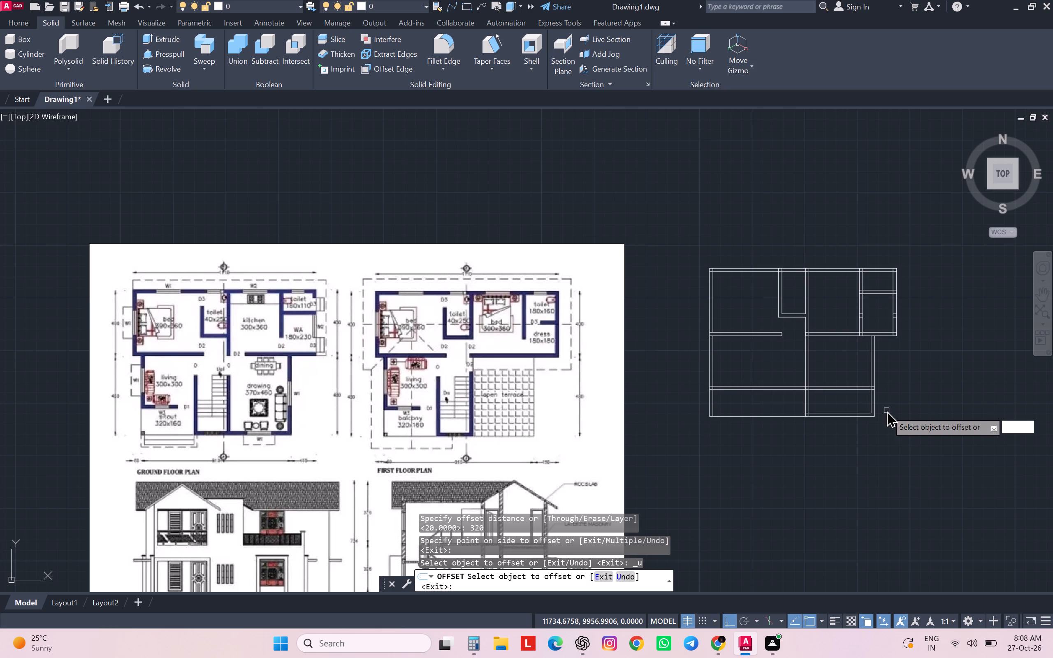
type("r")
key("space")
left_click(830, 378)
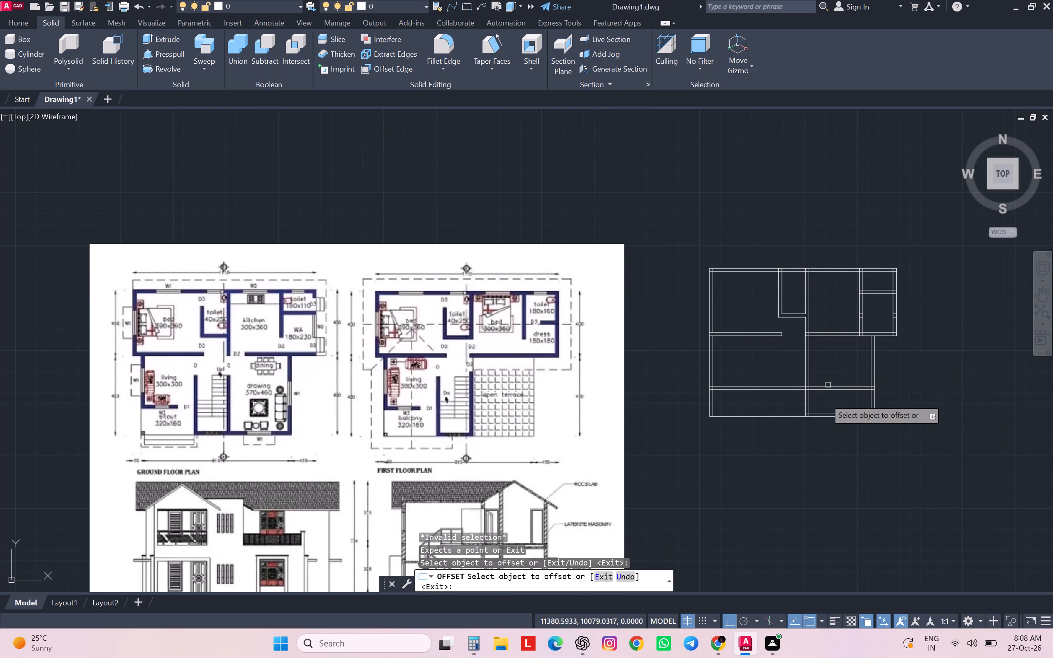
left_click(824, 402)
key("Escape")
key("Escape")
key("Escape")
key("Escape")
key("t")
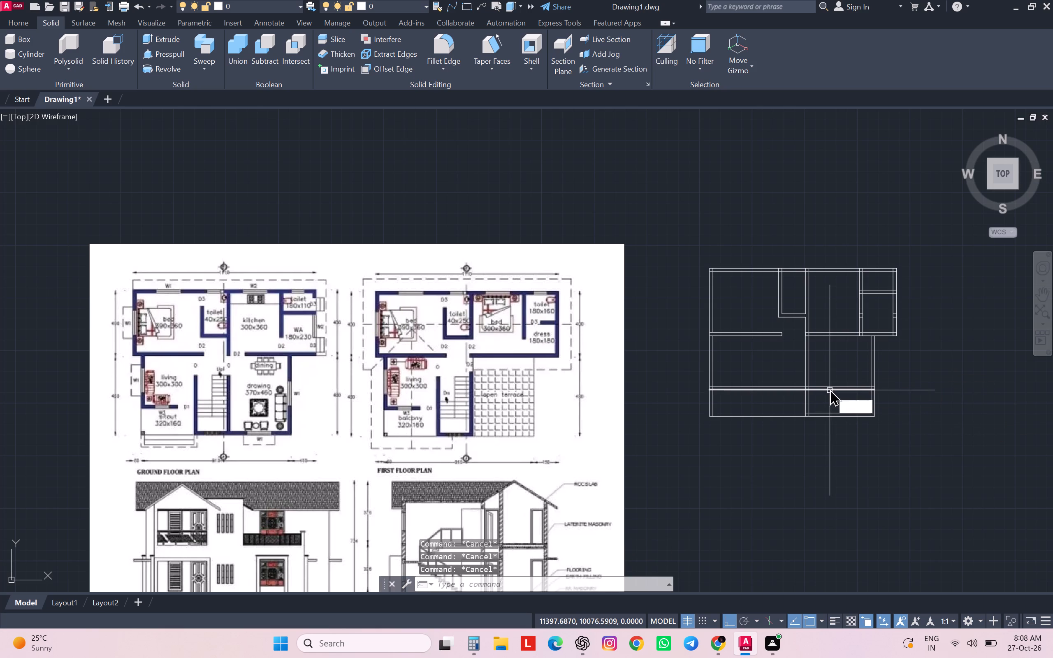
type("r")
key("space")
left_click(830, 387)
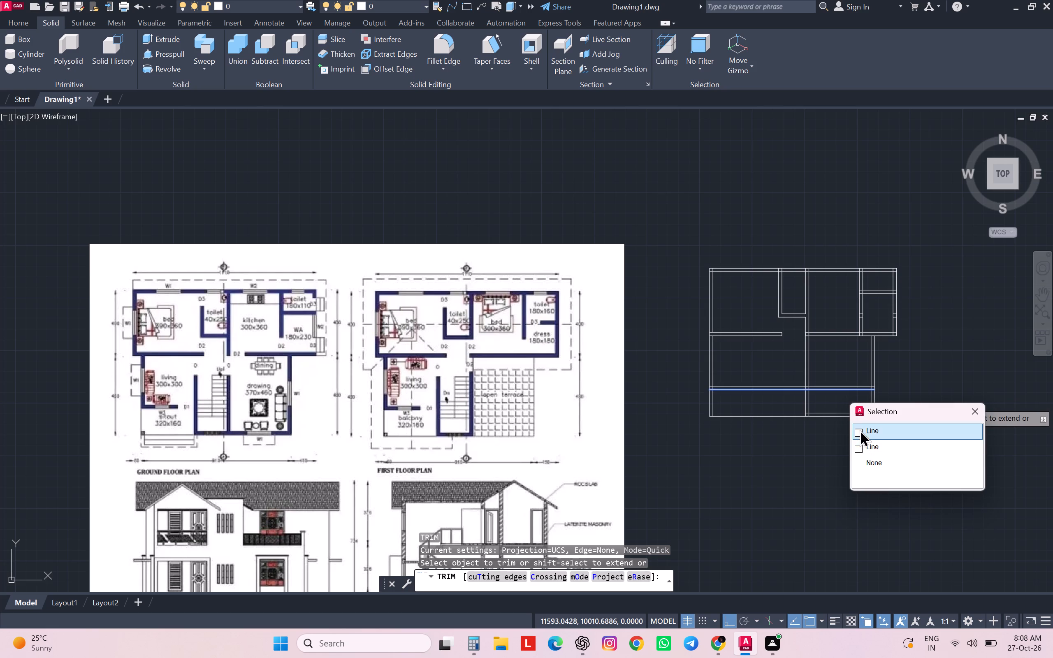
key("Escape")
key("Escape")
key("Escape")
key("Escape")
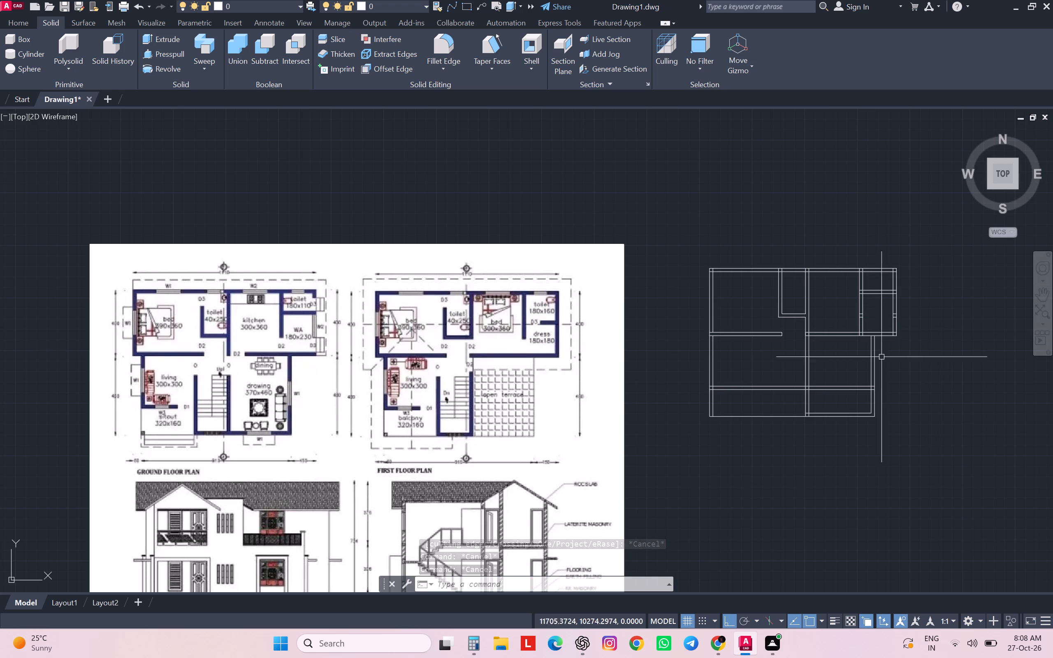
Trim both sitout wall lines where they cross the drawing room, between the central partition and the right wall.
type("tr")
key("space")
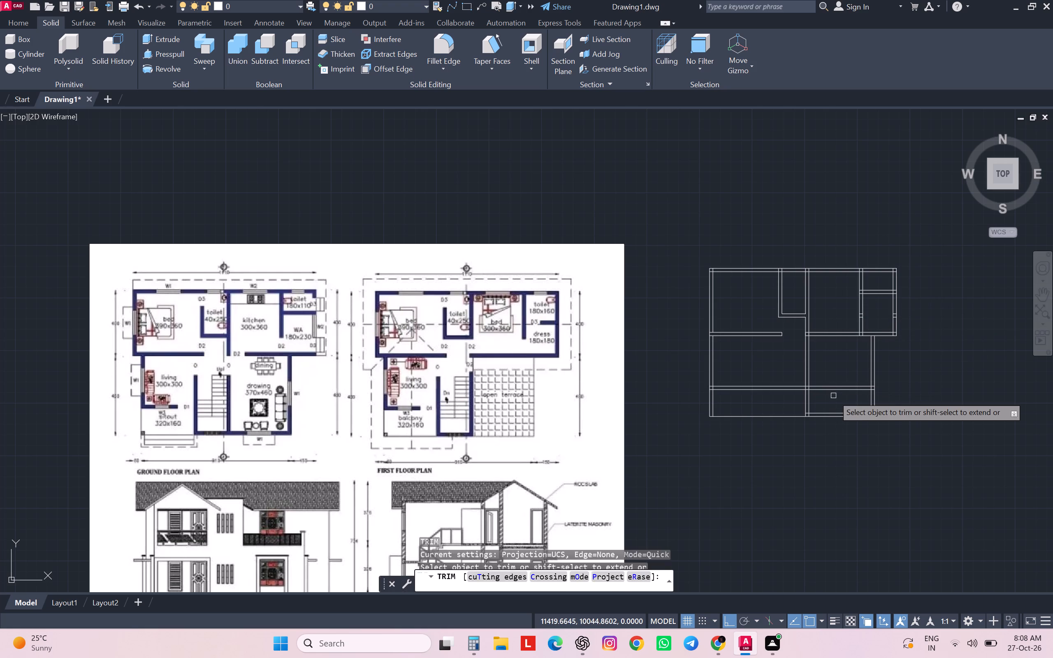
left_click_drag(833, 396, 836, 387)
left_click(838, 371)
Examine the reference ground floor plan around the toilet, living room, sitout and staircase walls.
scroll(842, 368, "down", 1)
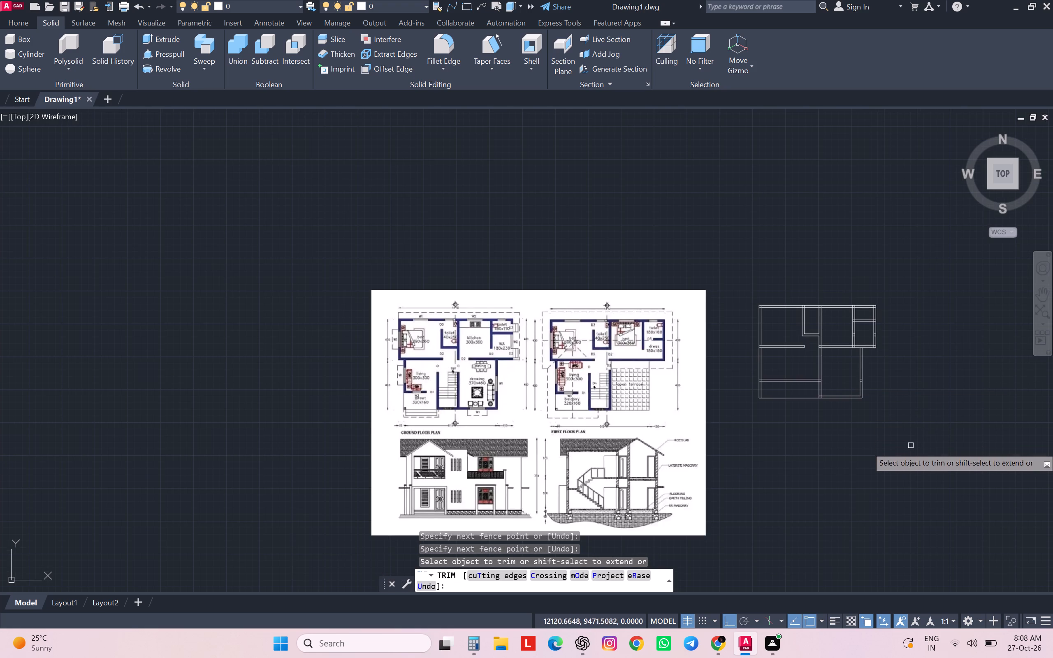
scroll(890, 433, "up", 1)
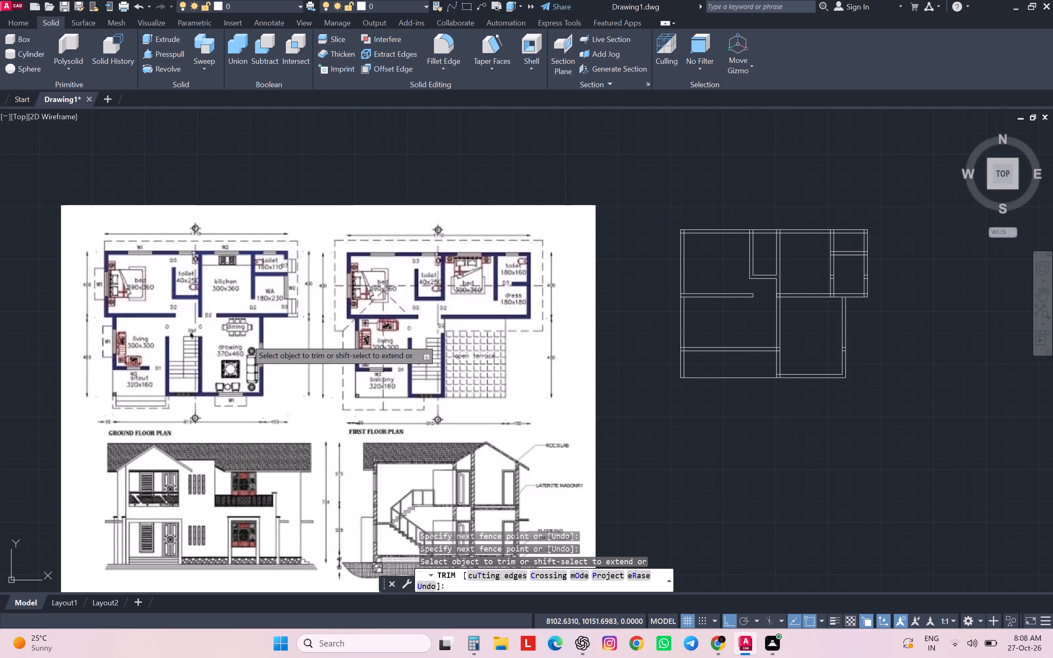
scroll(197, 349, "up", 1)
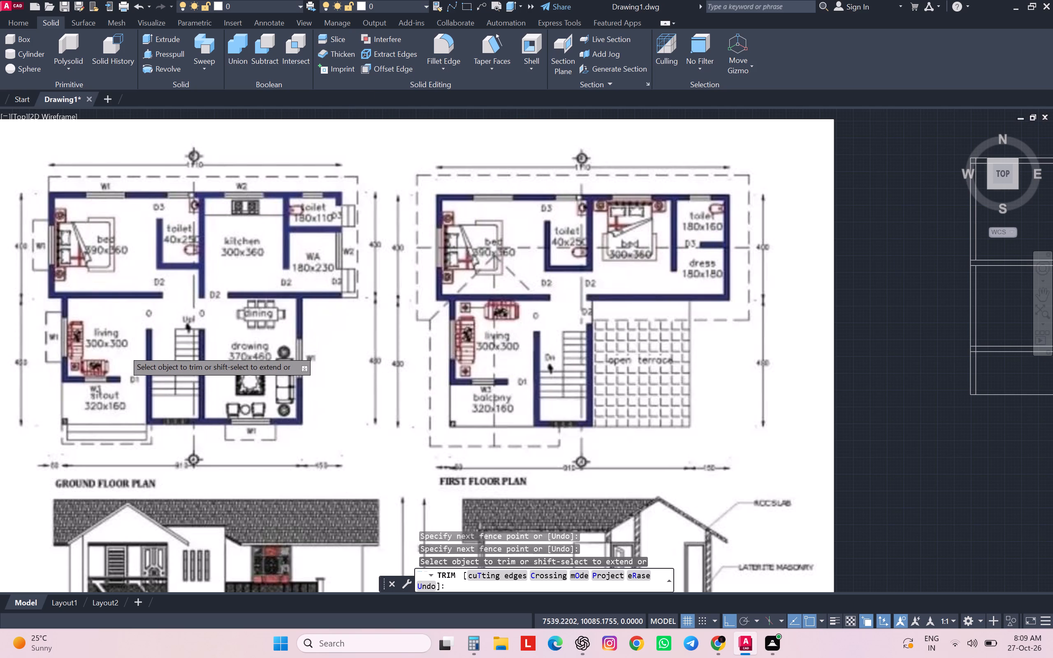
scroll(342, 357, "down", 1)
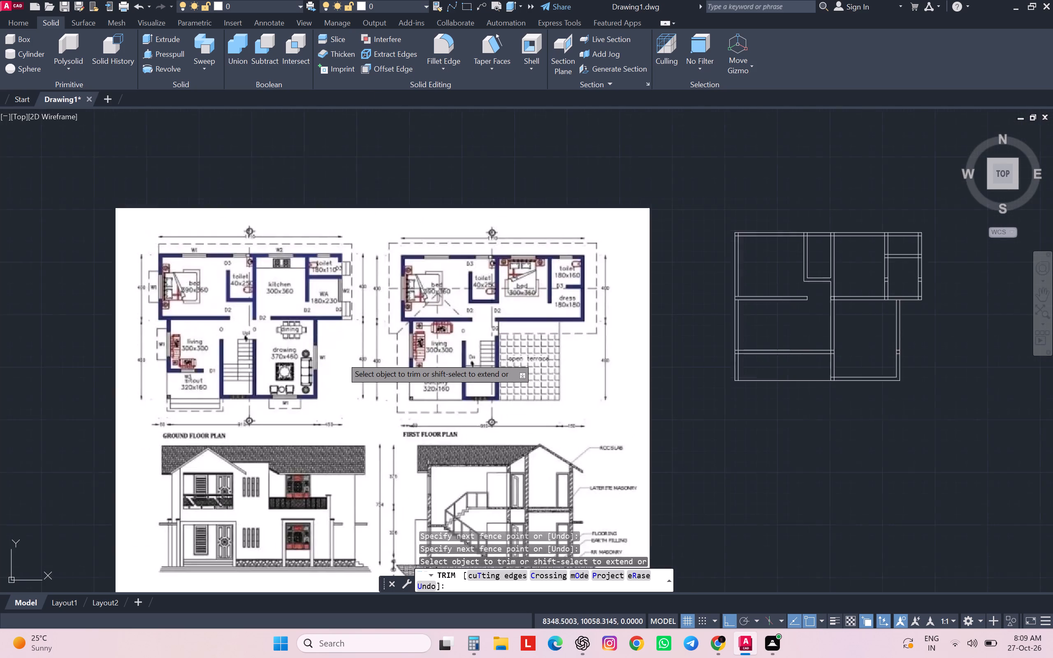
scroll(342, 357, "down", 1)
scroll(342, 357, "up", 1)
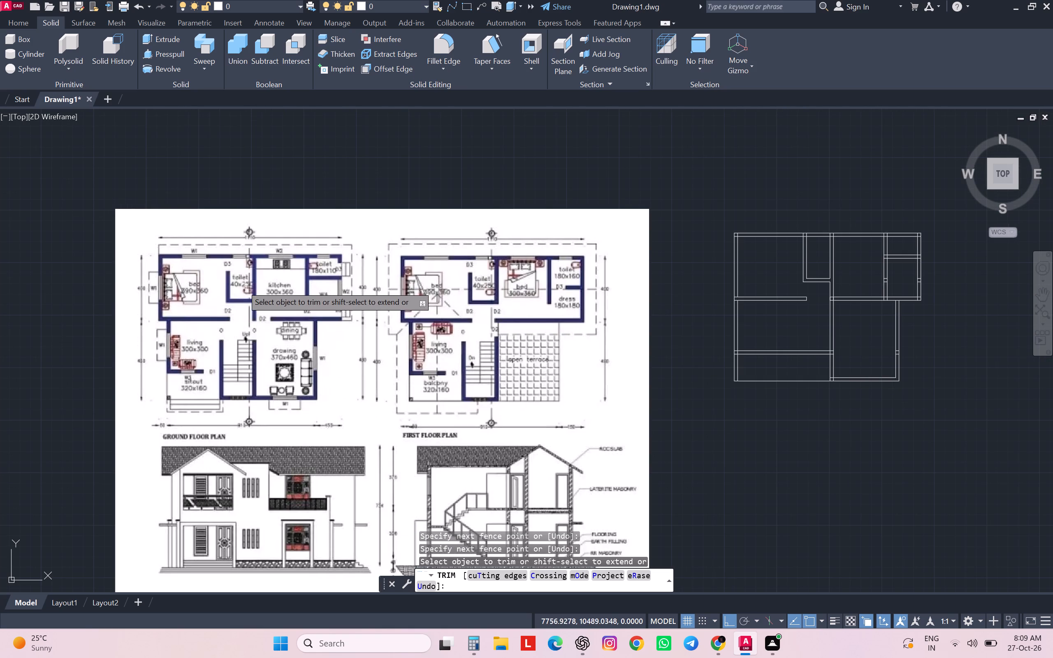
scroll(226, 290, "up", 2)
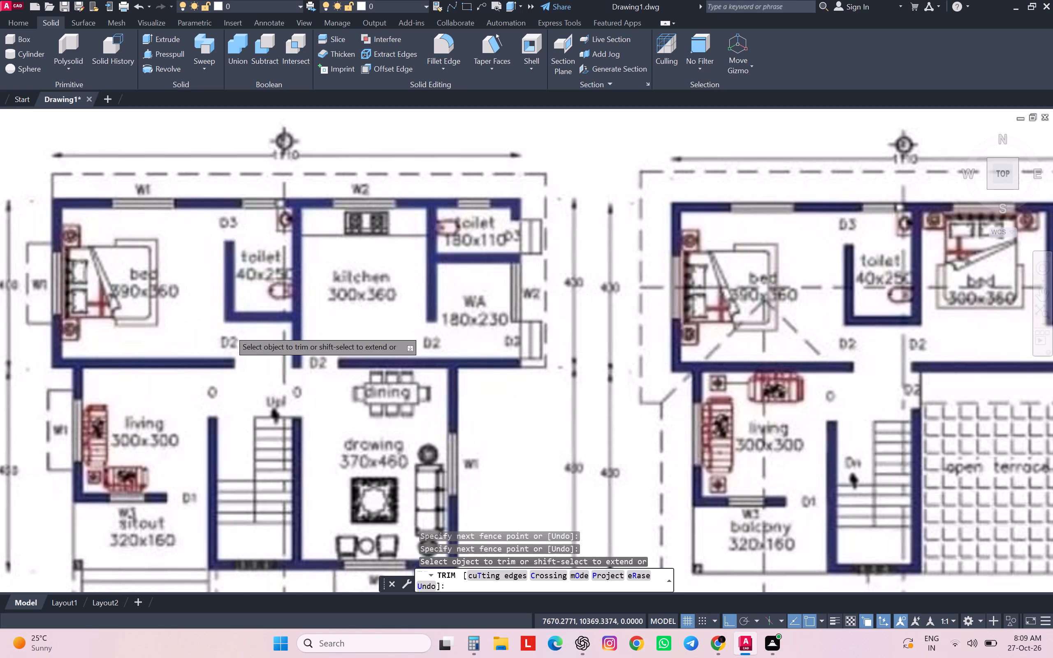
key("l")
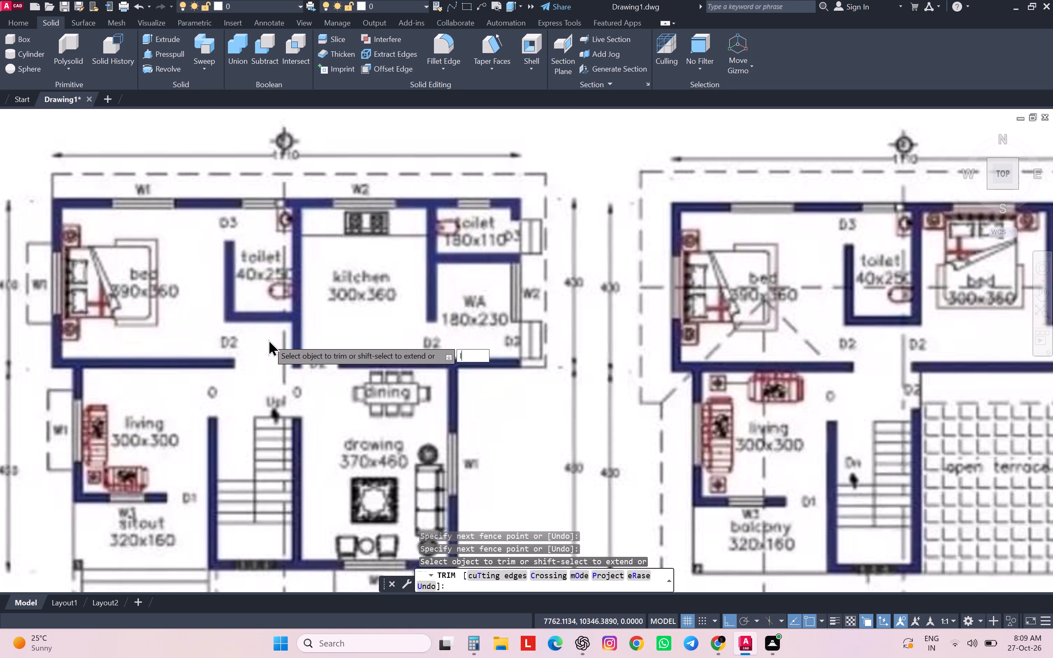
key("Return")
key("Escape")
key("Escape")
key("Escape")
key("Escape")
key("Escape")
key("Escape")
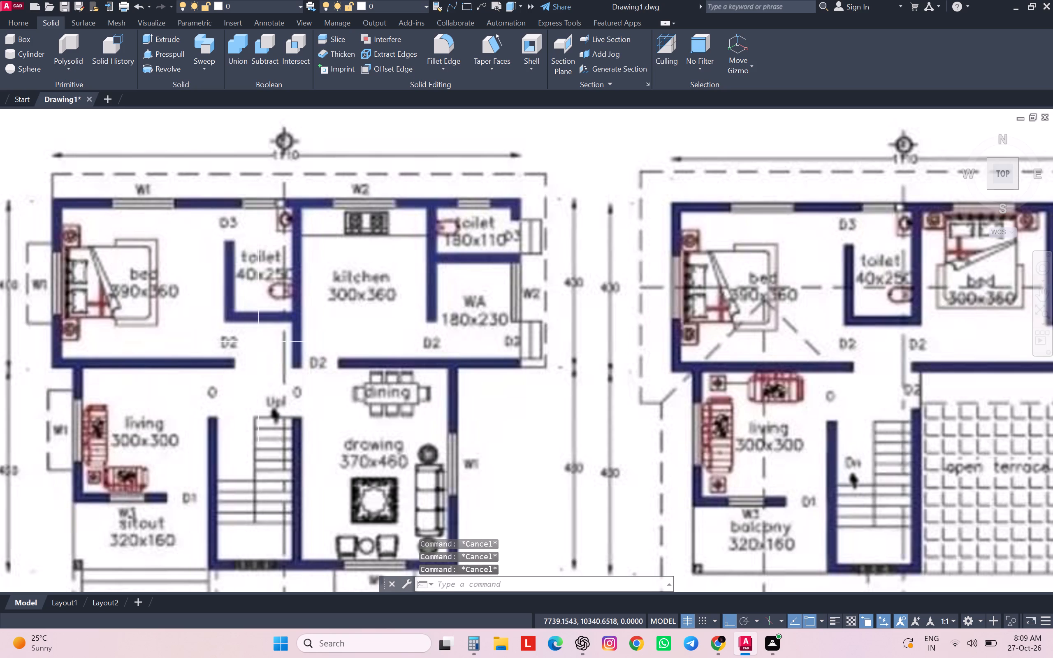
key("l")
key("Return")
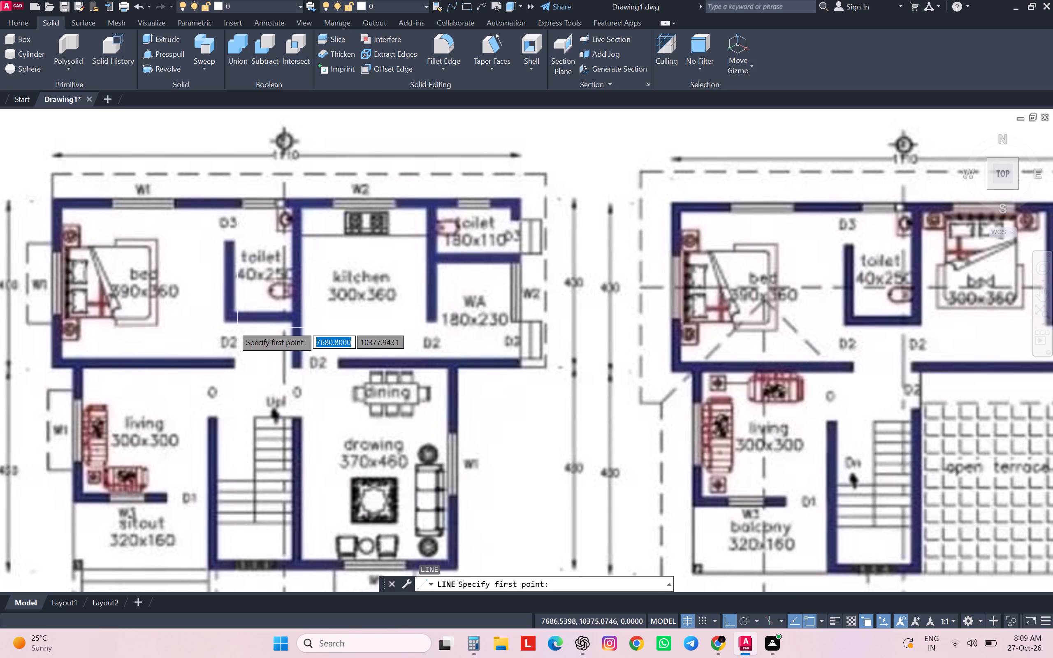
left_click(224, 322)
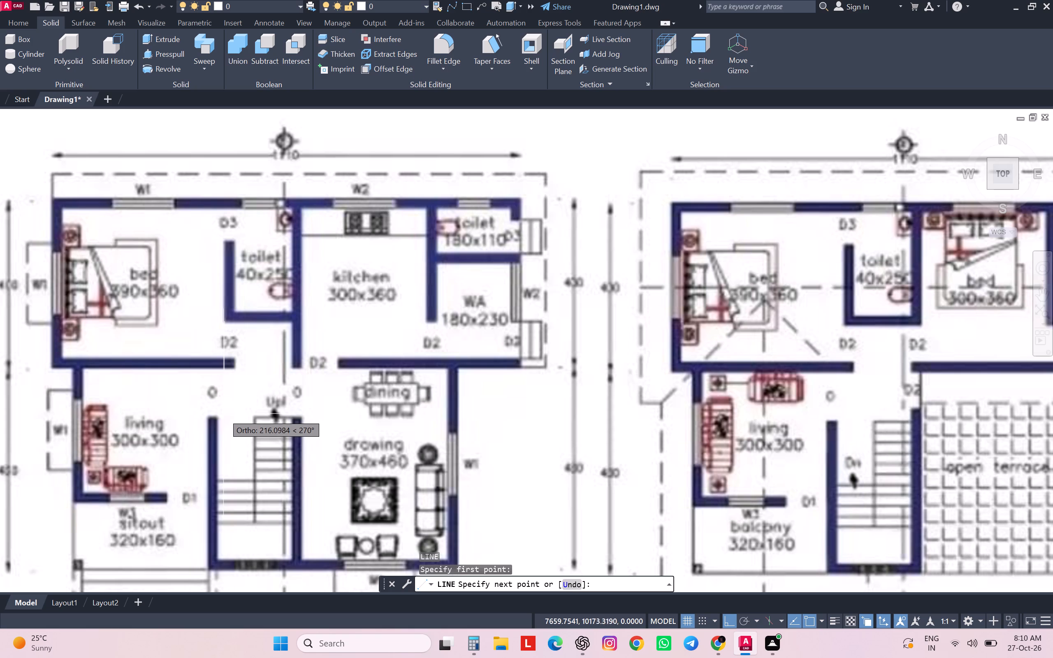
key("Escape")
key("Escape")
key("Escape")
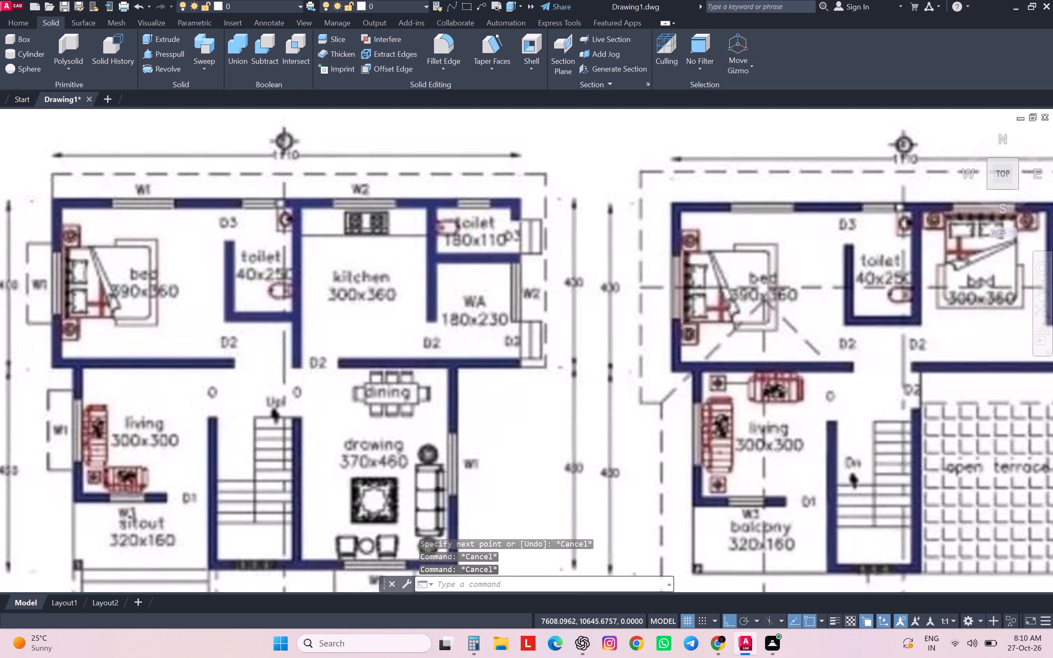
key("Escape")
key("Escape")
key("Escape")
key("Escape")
Create a new layer and set its colour to index colour 180.
type("lay")
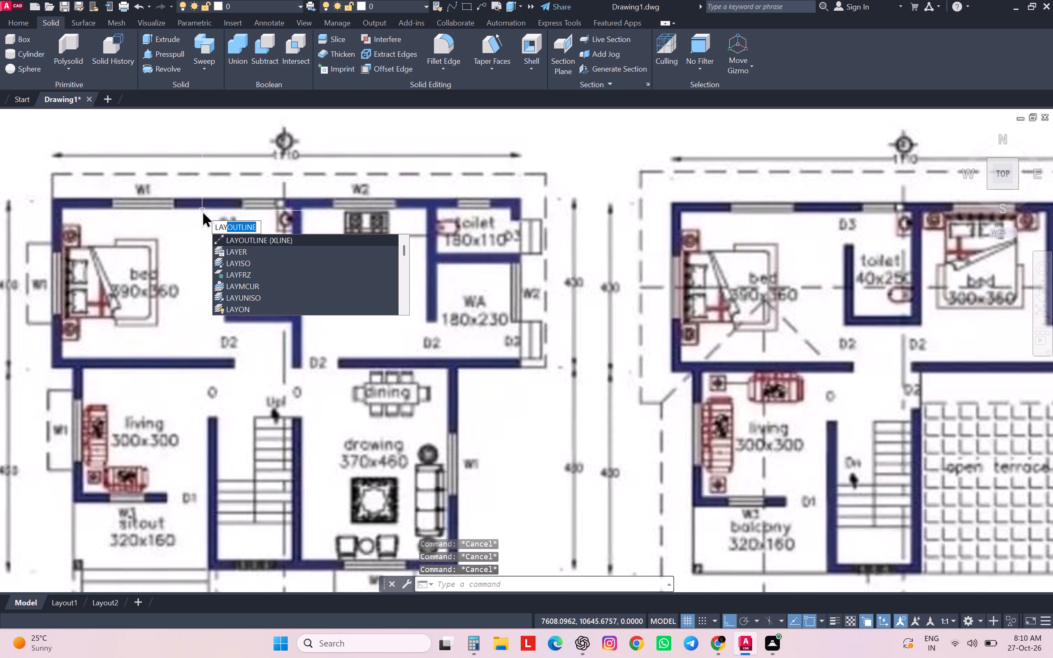
left_click(225, 253)
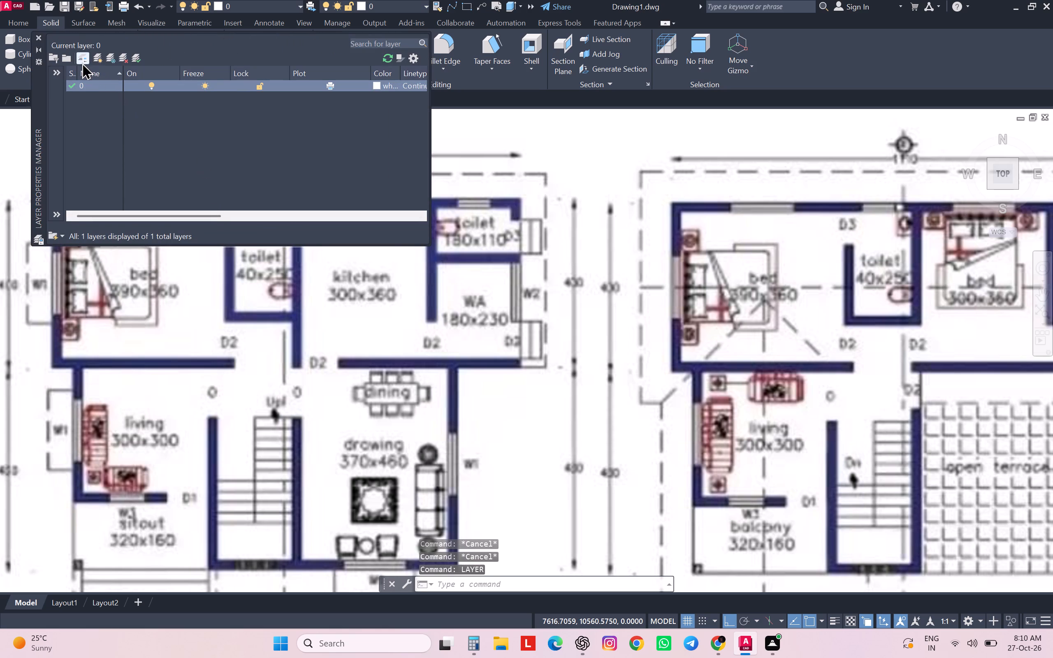
left_click(93, 57)
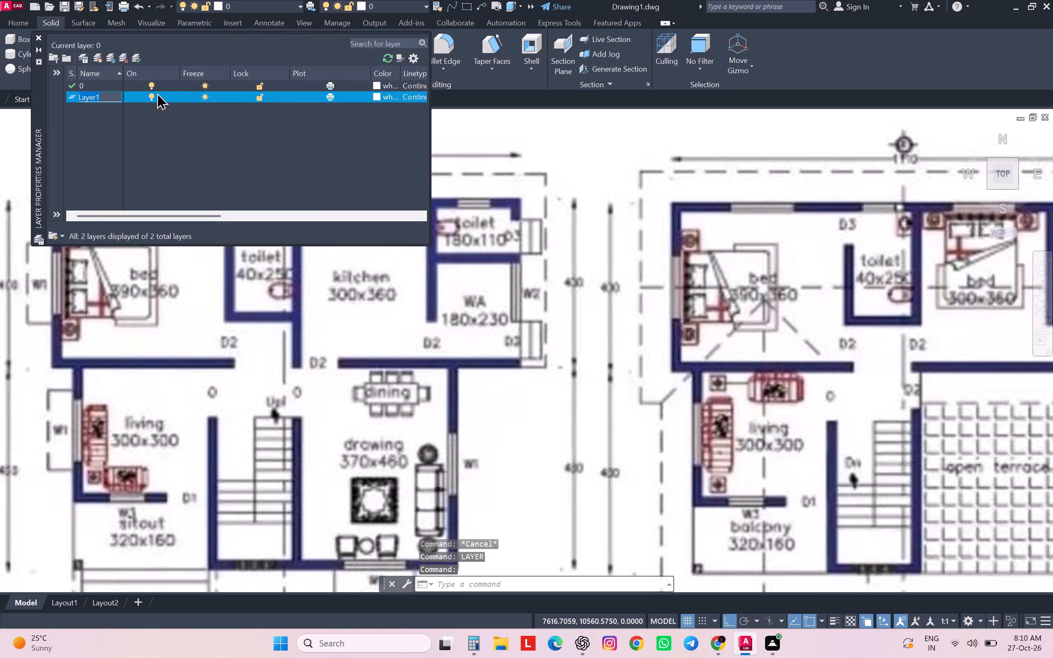
left_click(379, 95)
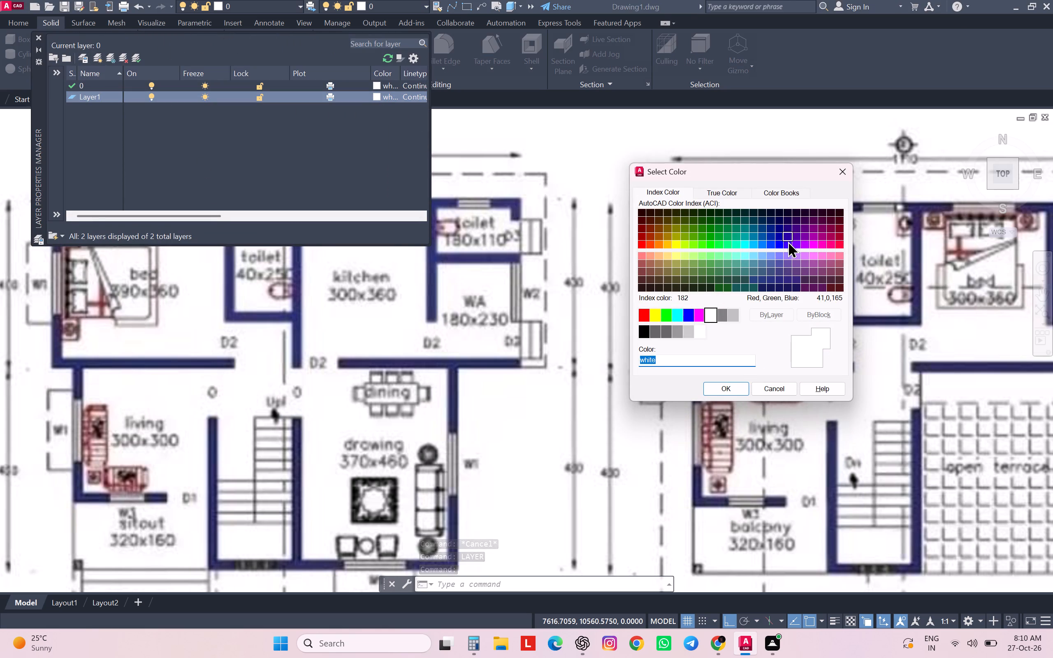
left_click(788, 243)
left_click(728, 388)
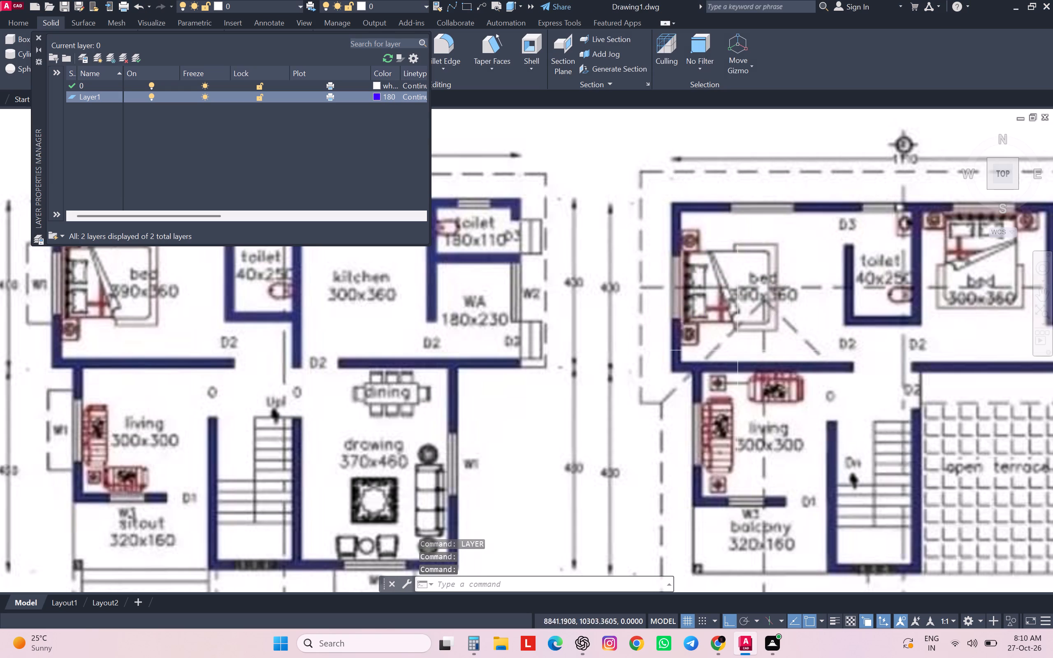
left_click(37, 39)
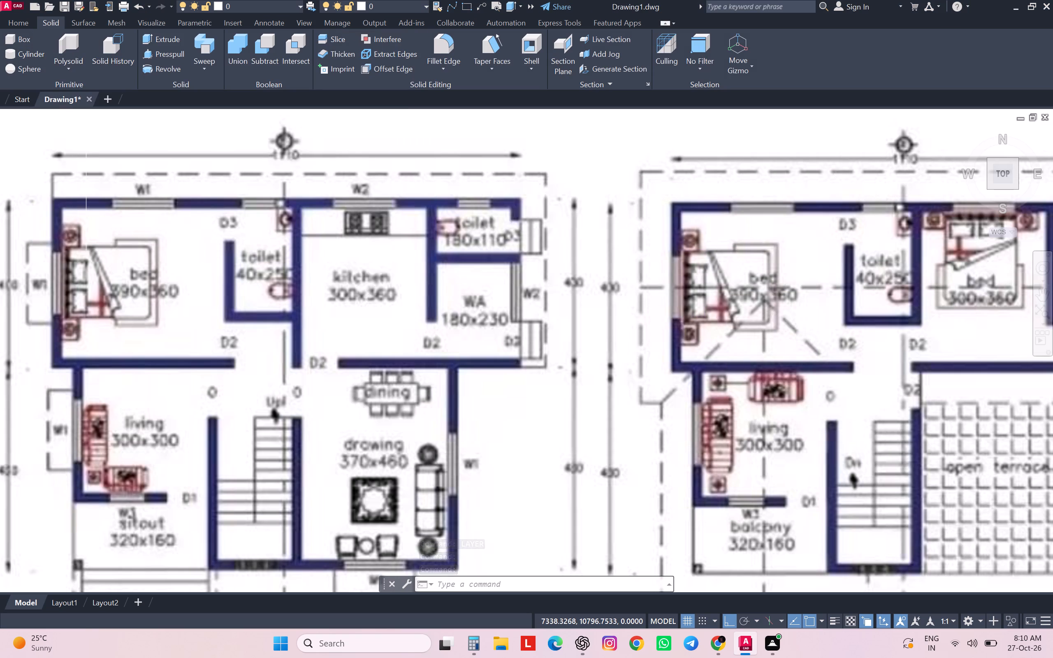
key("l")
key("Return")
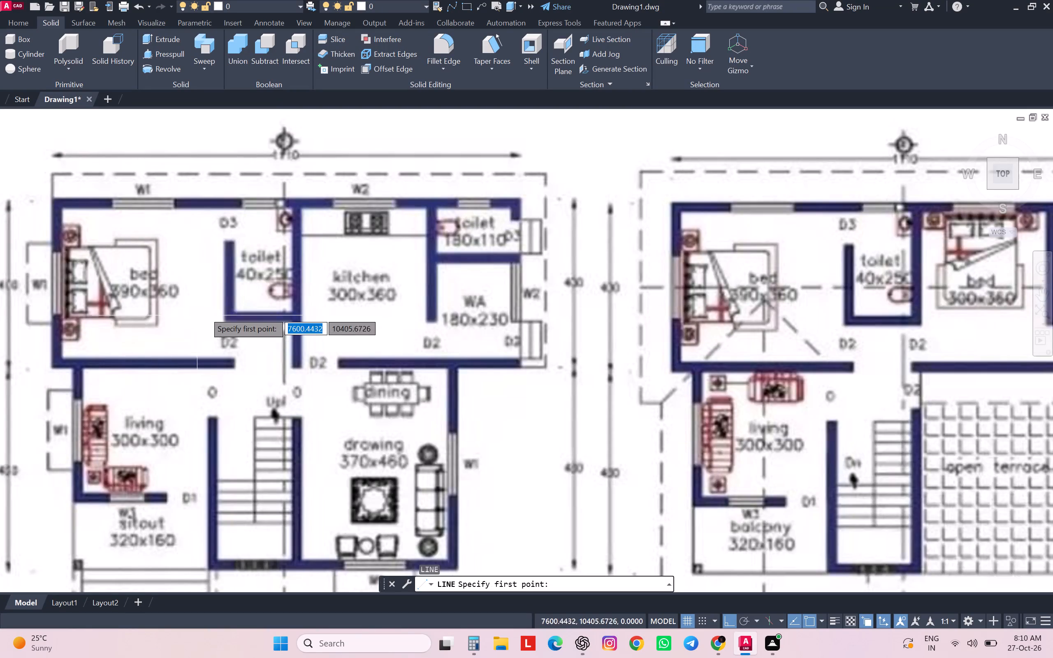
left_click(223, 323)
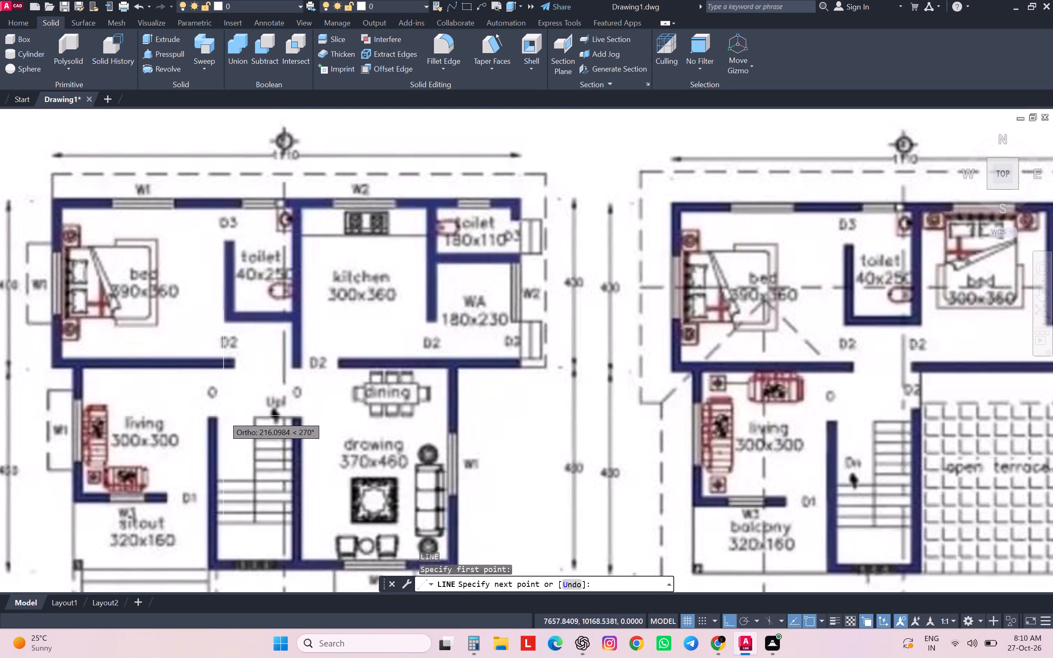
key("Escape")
Make the new colour 180 layer the current layer.
left_click(25, 20)
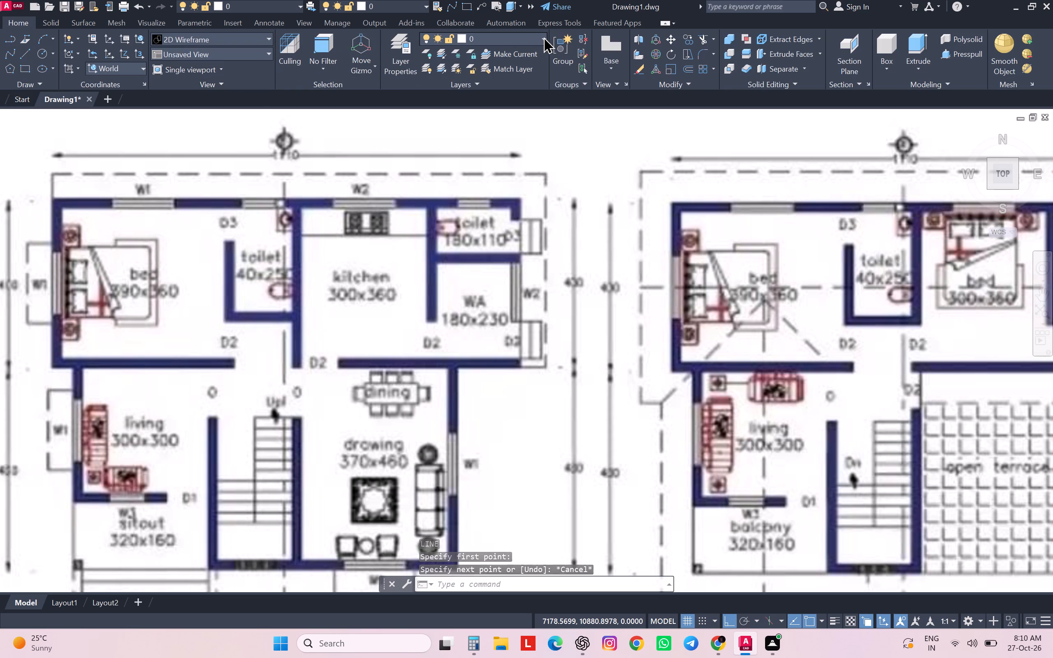
left_click(543, 37)
left_click(494, 68)
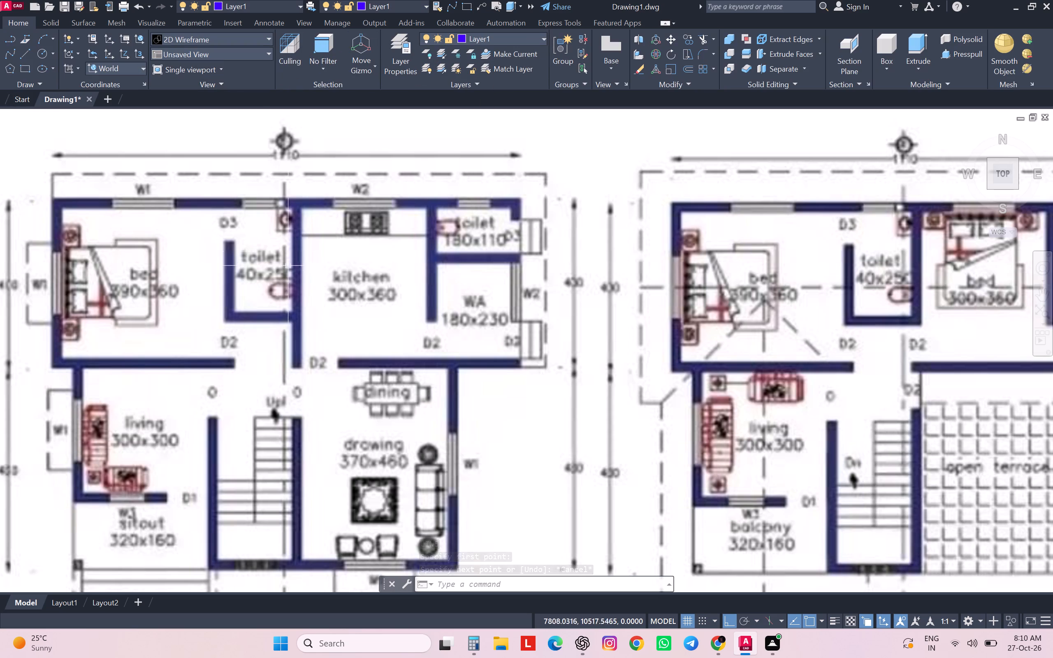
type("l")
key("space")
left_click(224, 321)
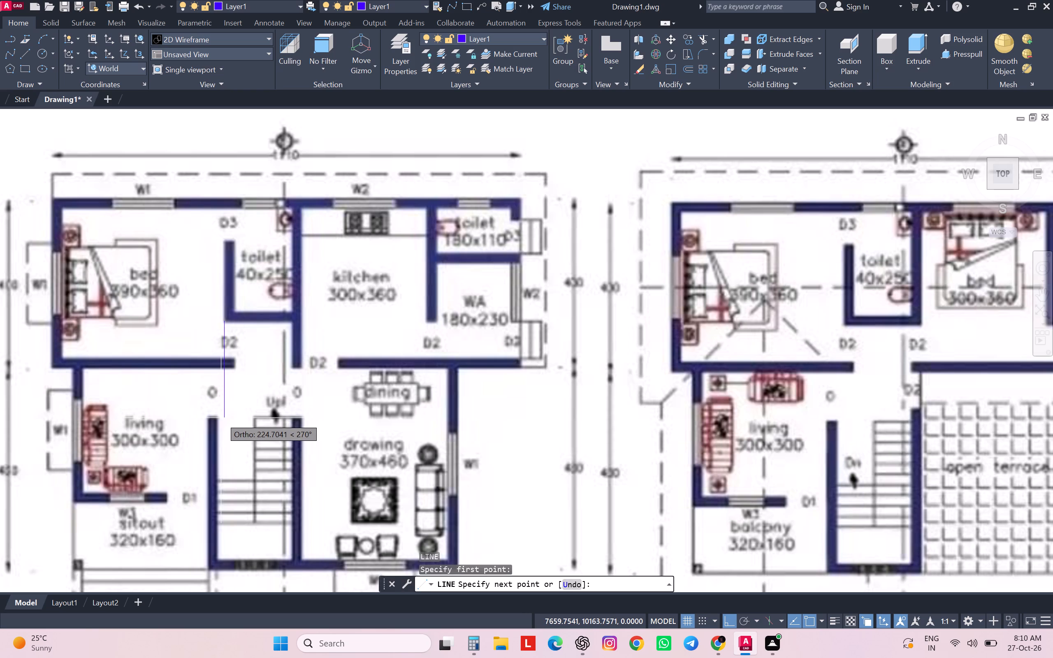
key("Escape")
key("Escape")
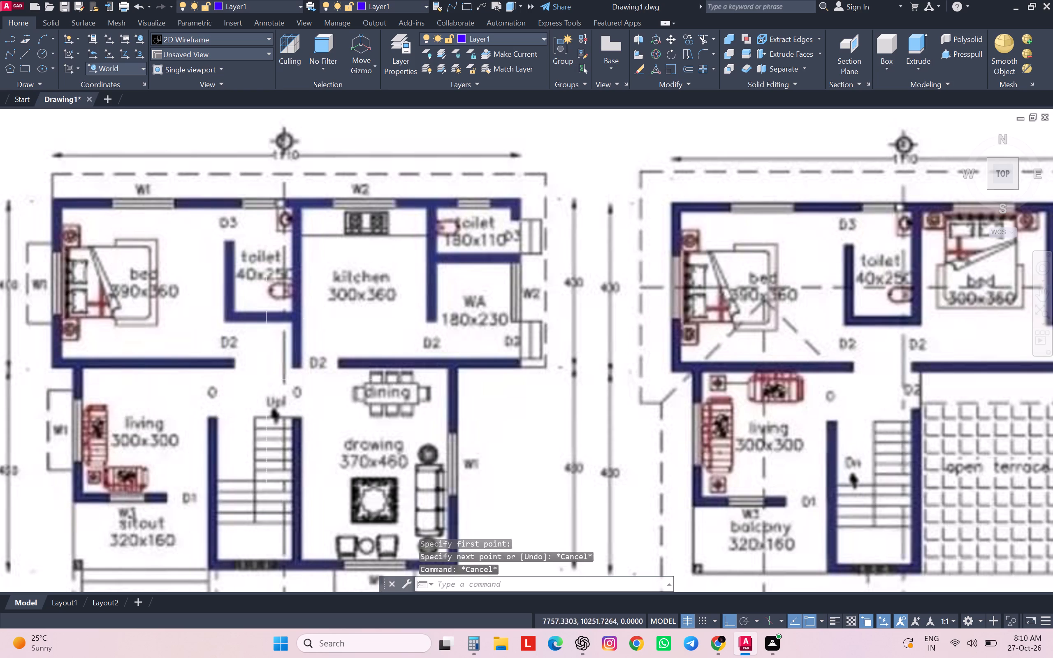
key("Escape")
Make layer 0 the current layer again for the wall drawing.
scroll(703, 278, "down", 5)
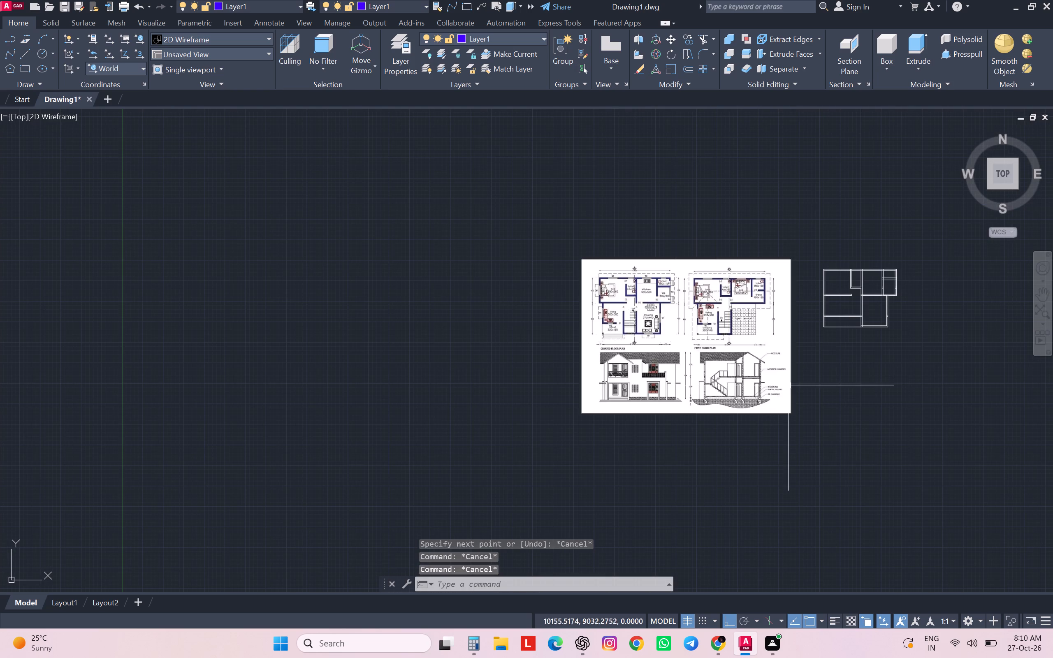
middle_click_drag(892, 282, 699, 300)
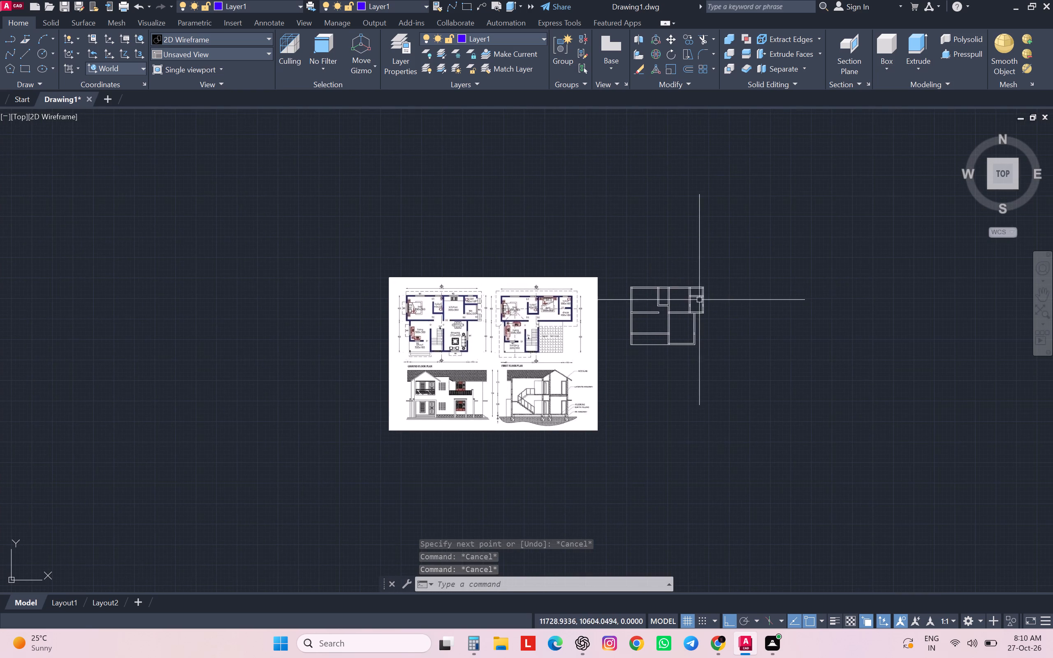
scroll(681, 308, "up", 2)
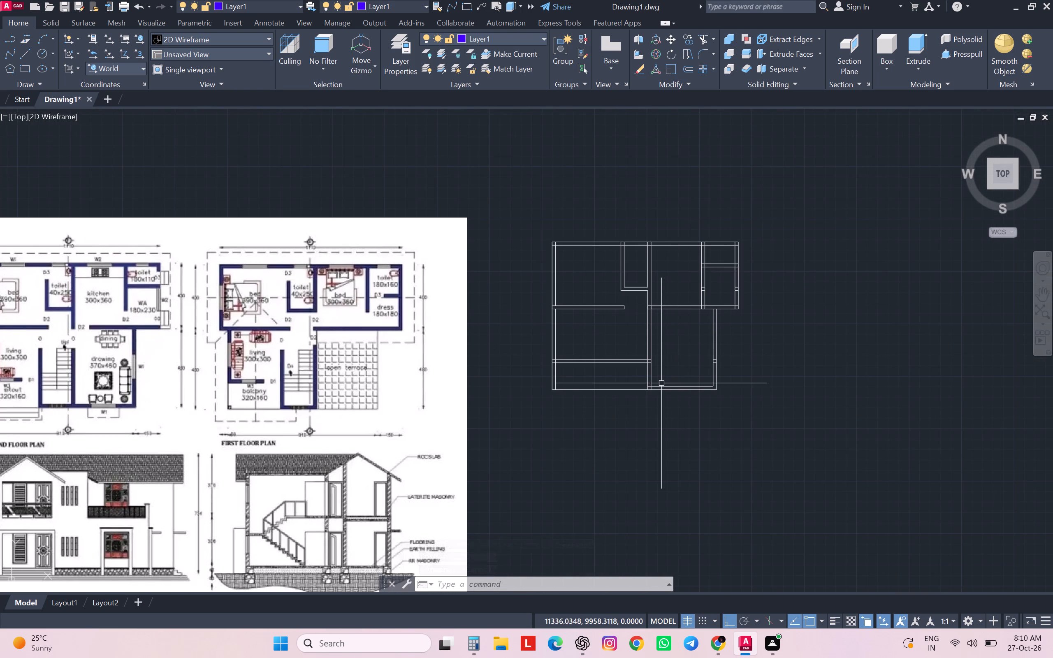
key("Escape")
key("Escape")
key("Escape")
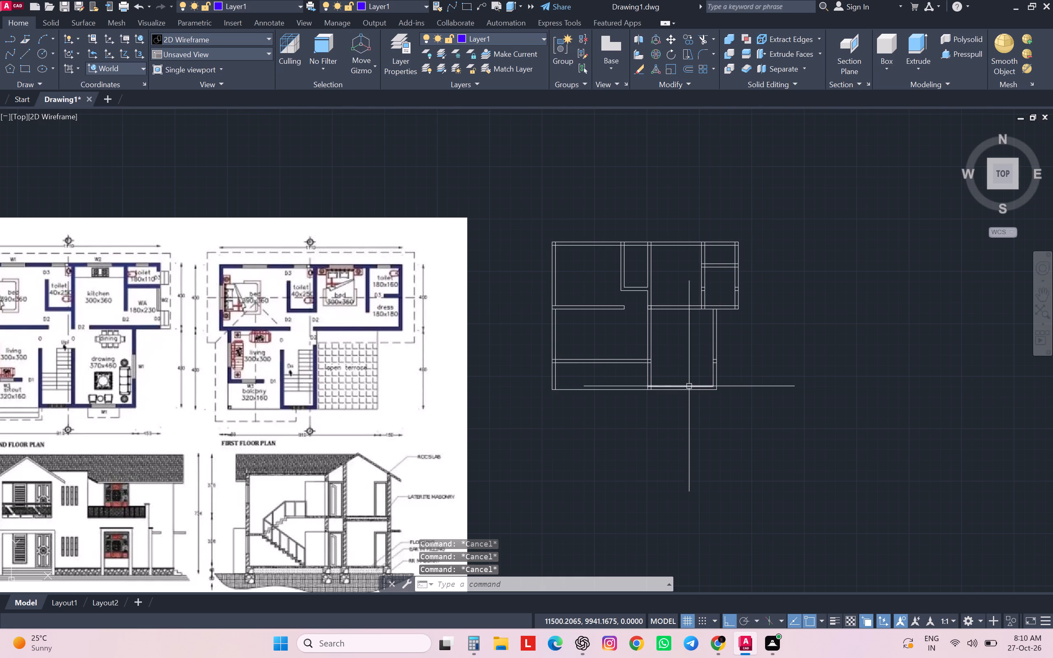
key("Escape")
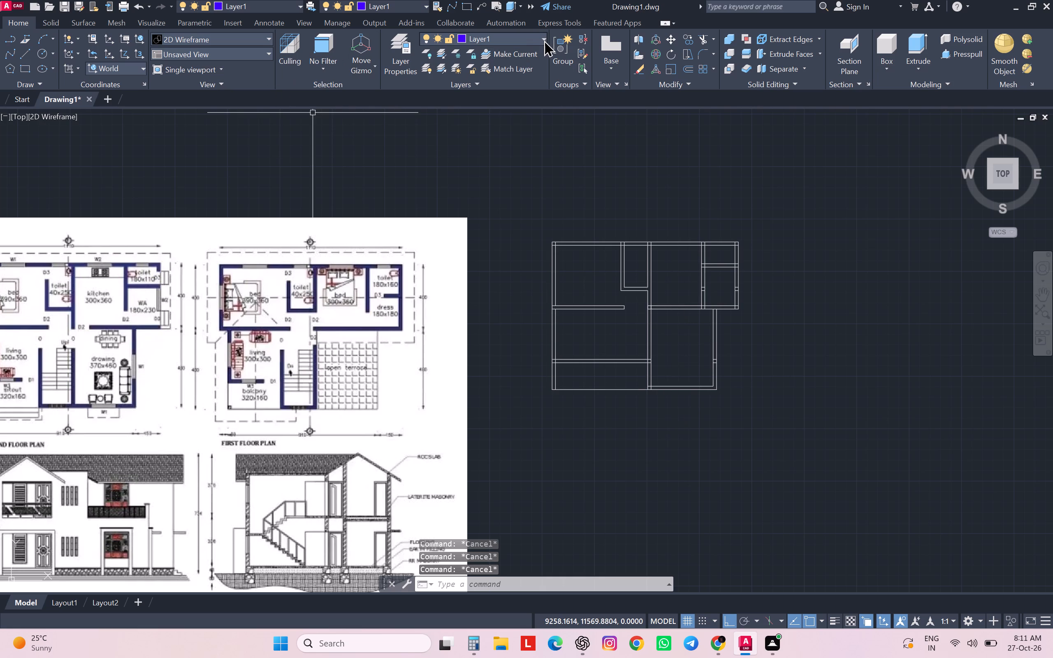
left_click(544, 40)
left_click(480, 53)
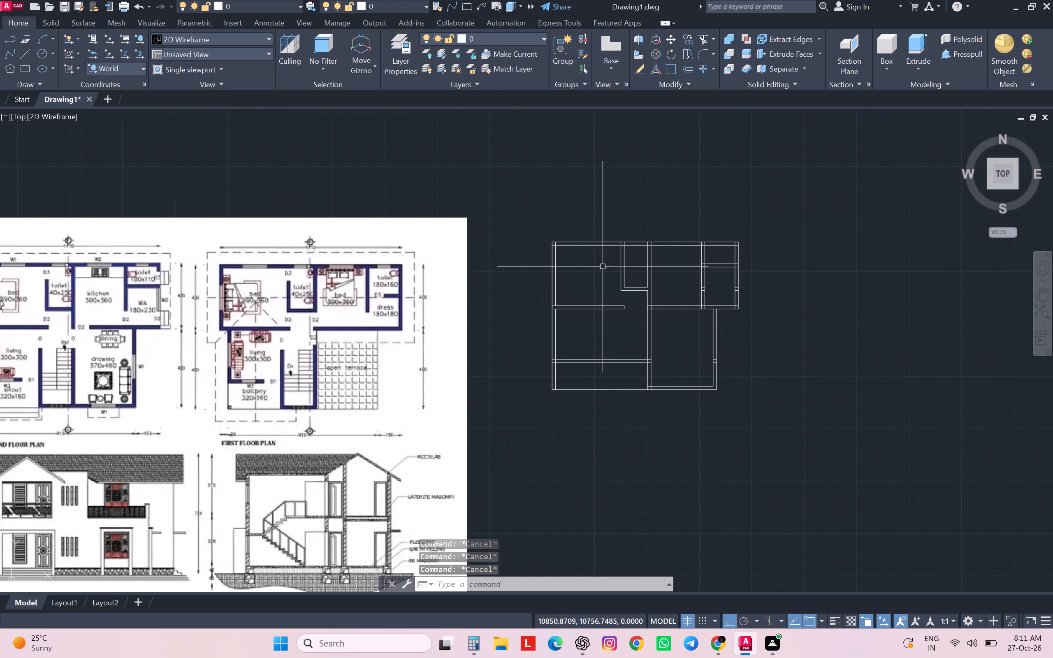
Offset the left line of the central partition below the toilet 150 cm to the left for the staircase width.
key("o")
key("Return")
type("150")
key("Return")
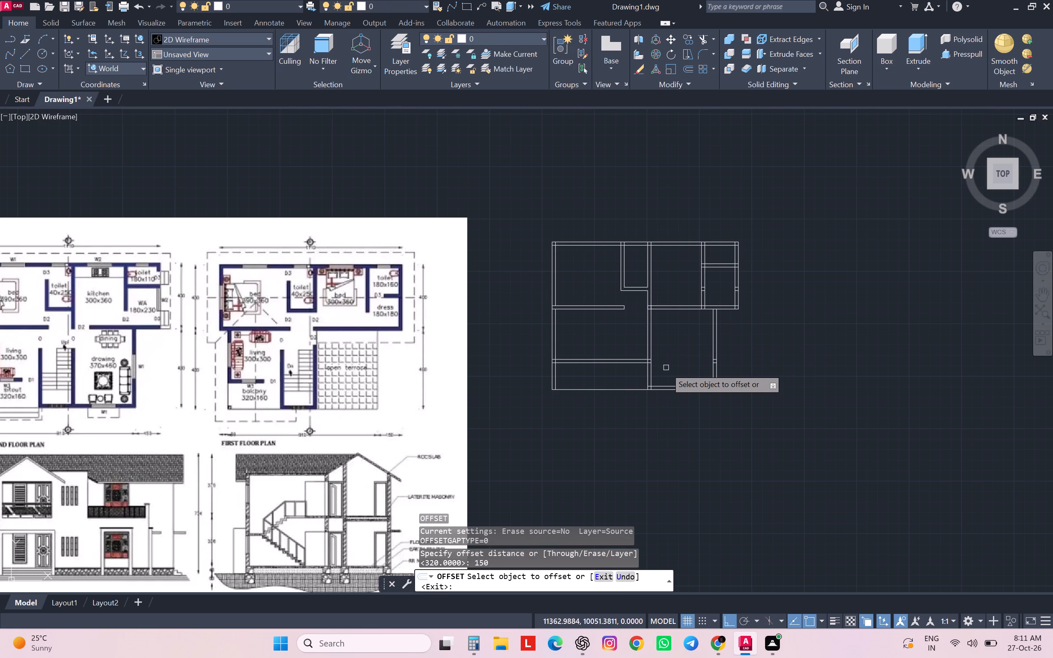
left_click(647, 381)
left_click(586, 413)
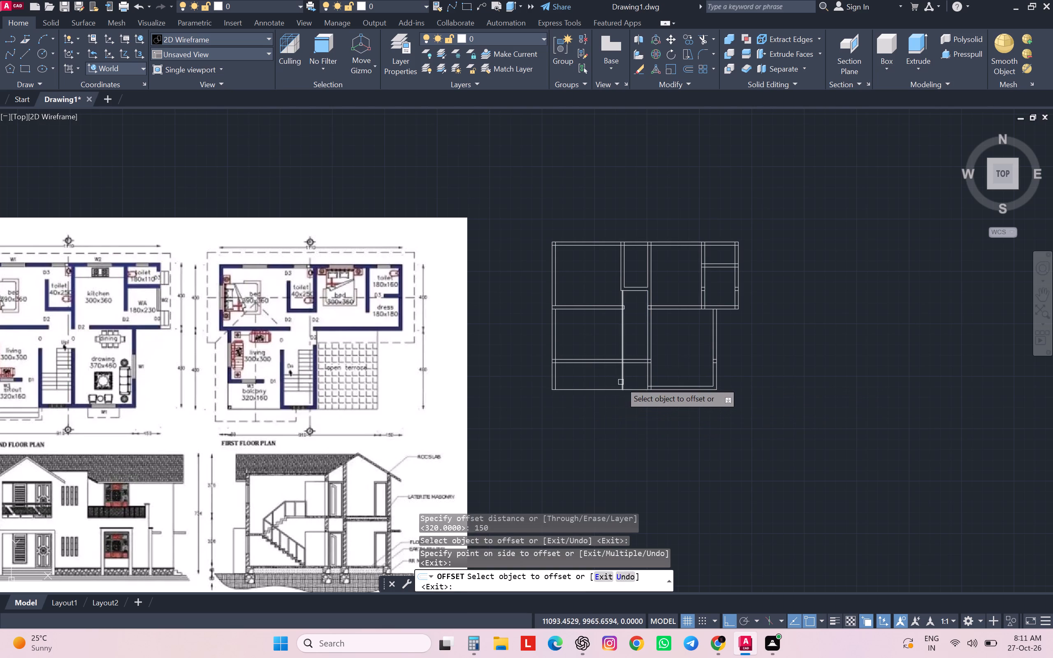
key("Escape")
key("Escape")
key("Escape")
key("Escape")
key("Escape")
Offset the new staircase line 20 cm to the left to give the staircase's left wall its thickness.
key("o")
key("Return")
type("20")
key("Return")
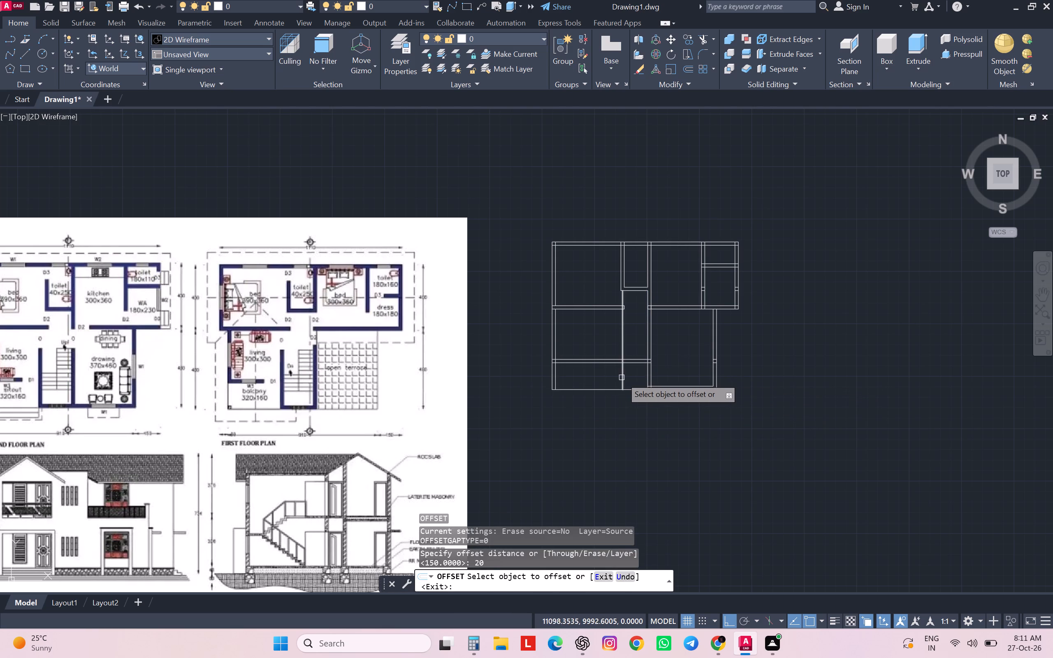
left_click(622, 378)
left_click(583, 432)
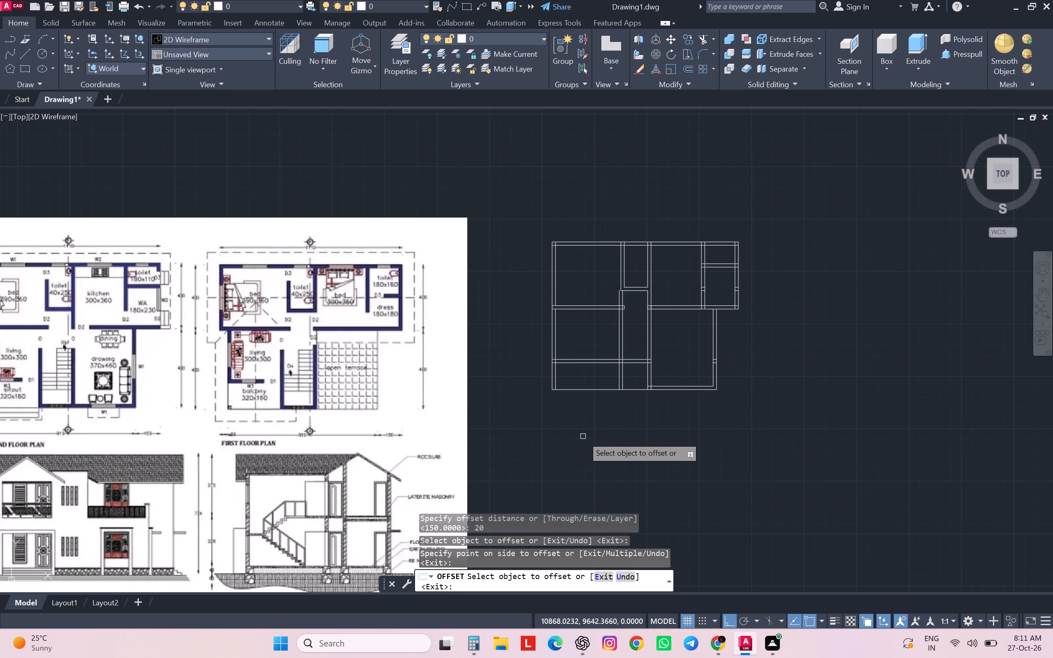
key("Escape")
key("Escape")
key("Escape")
key("Escape")
key("Escape")
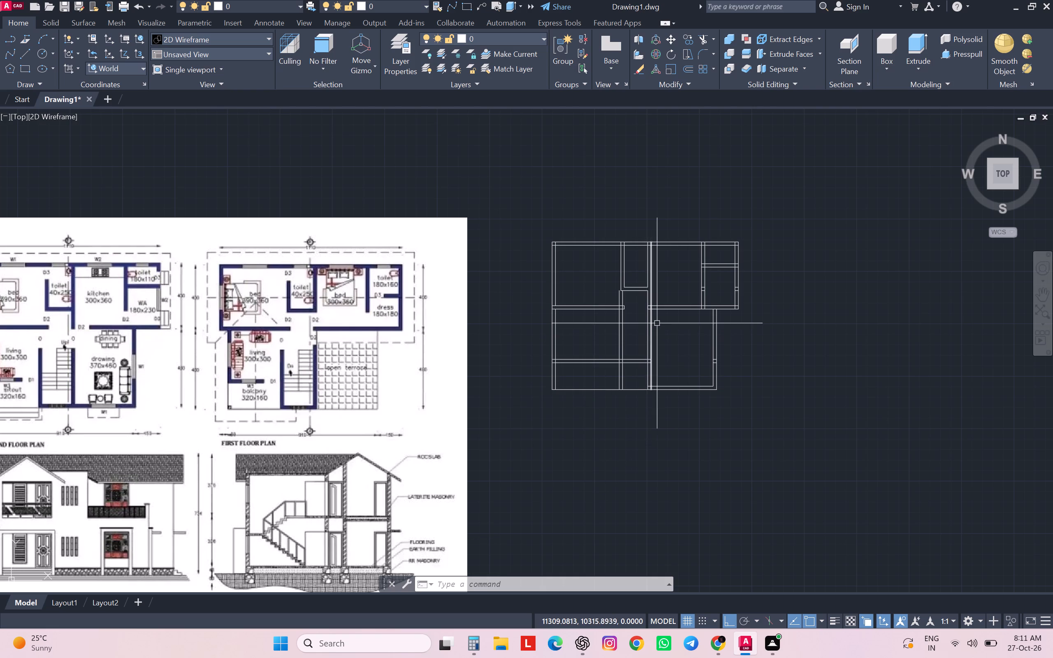
Offset the lower line of the wall below the kitchen 100 cm down into the drawing room as a trimming guide.
scroll(656, 312, "up", 1)
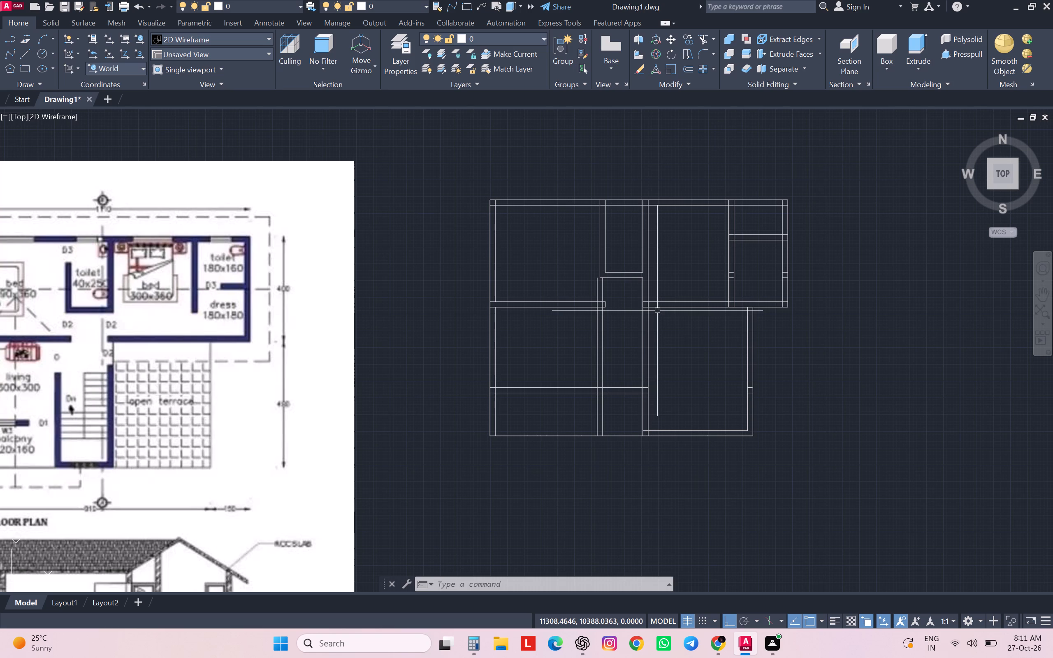
left_click(661, 307)
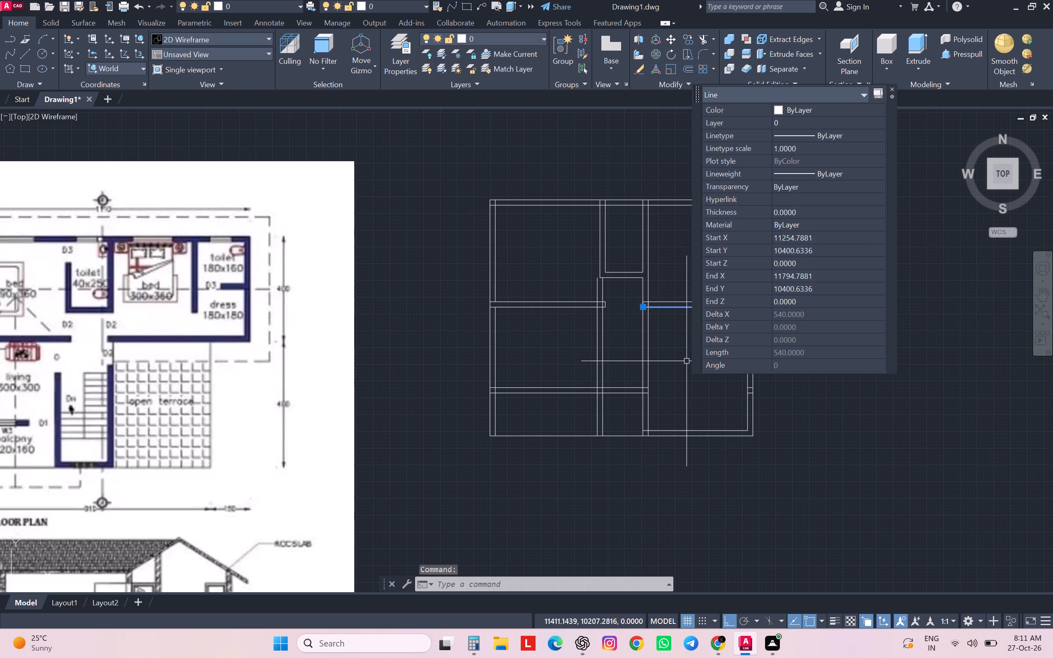
key("o")
key("Return")
type("100")
key("Return")
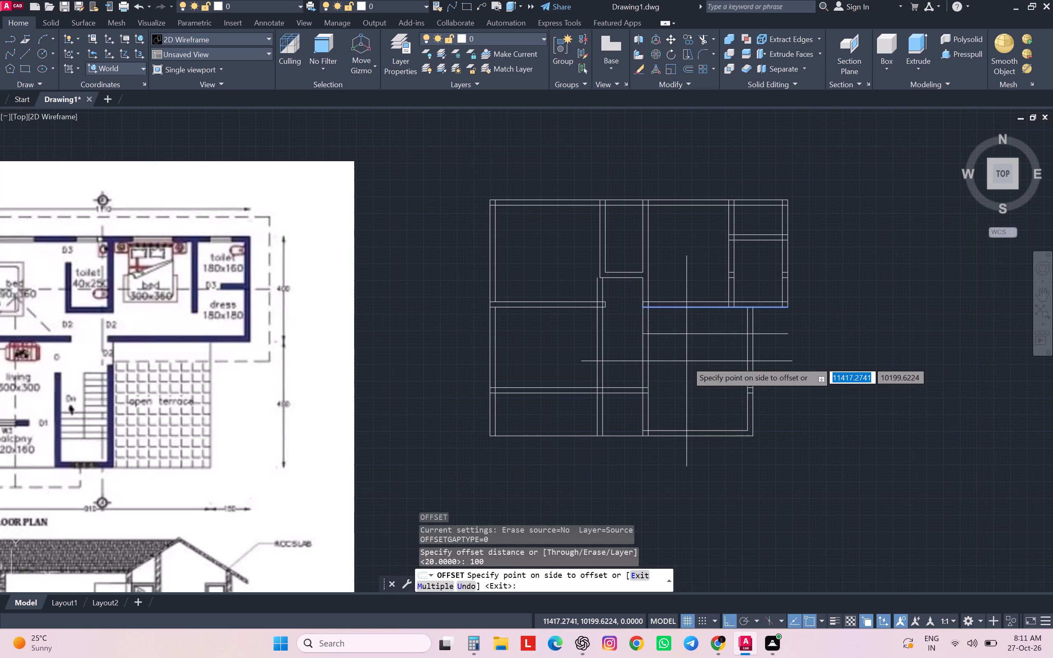
left_click(688, 371)
key("Escape")
key("Escape")
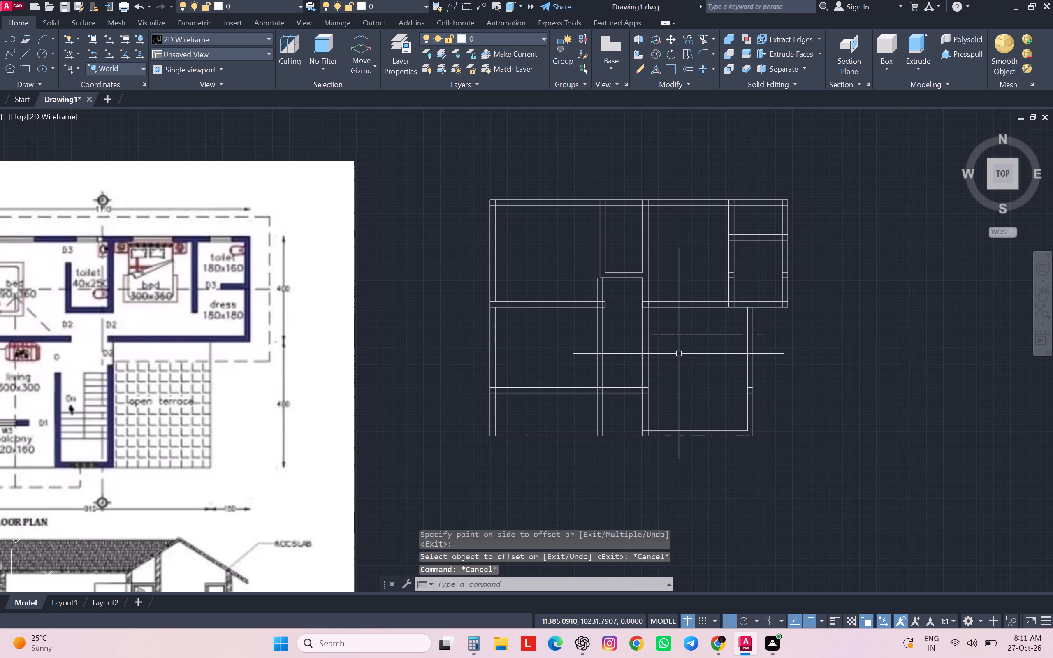
key("Escape")
key("Escape")
Extend the horizontal guide line left across the staircase to the outer line of its left wall.
type("ex")
key("space")
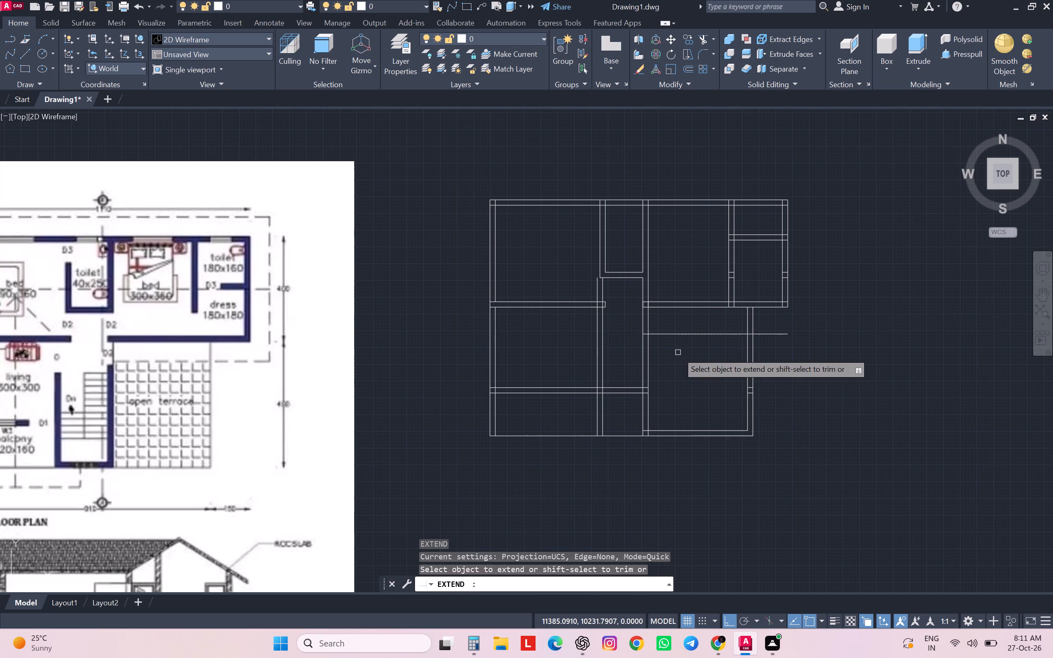
left_click(677, 333)
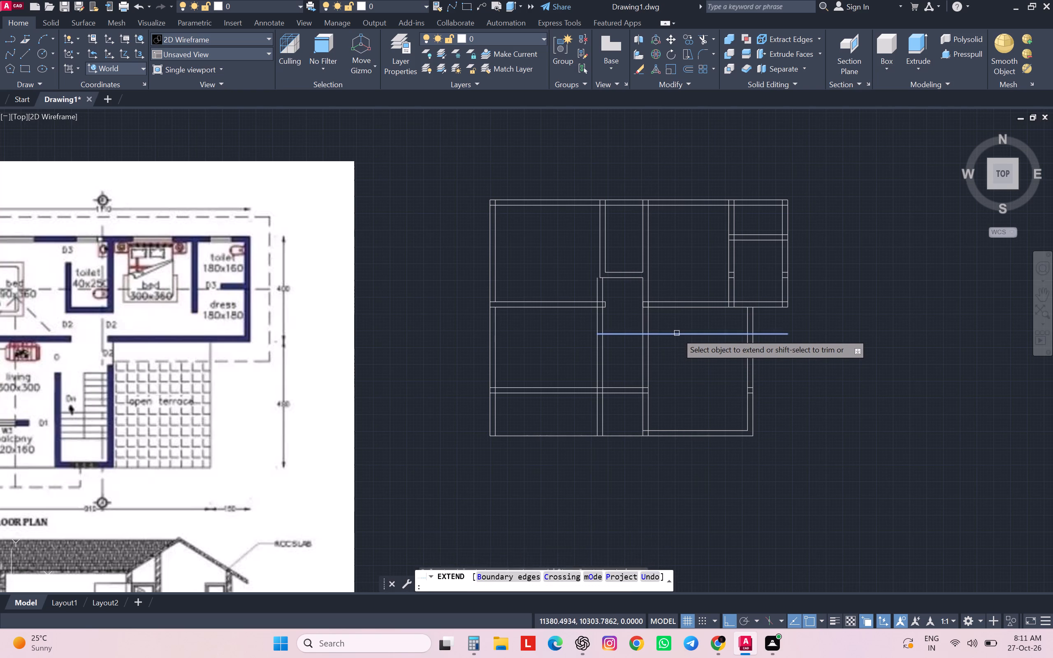
left_click(676, 333)
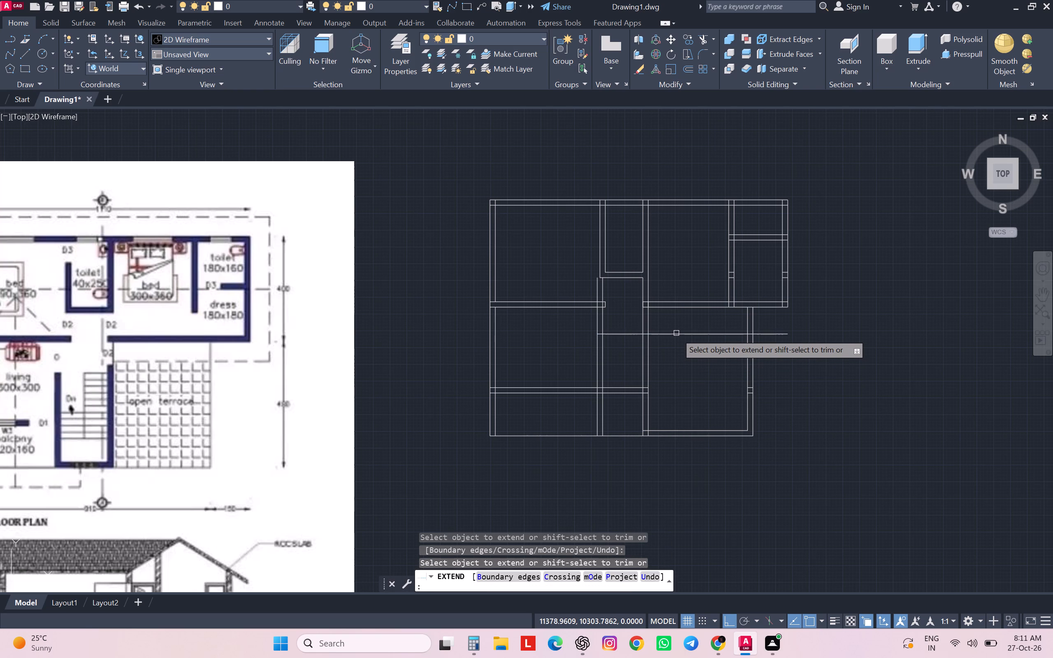
Trim both staircase walls' lines between the guide line and the walls above to open the passage.
left_click(653, 317, "shift")
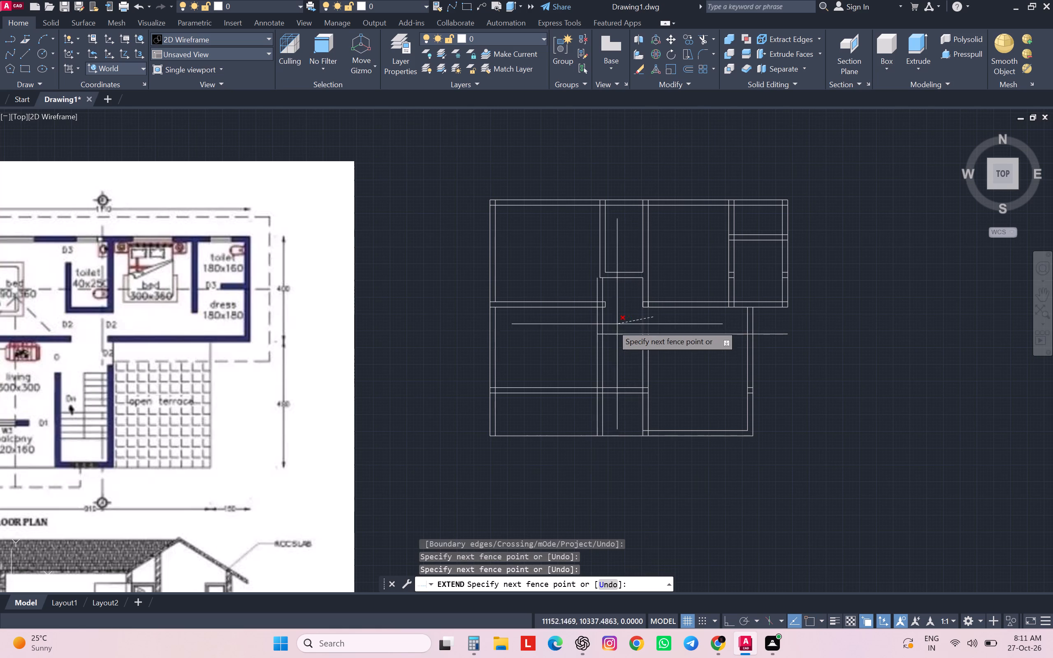
left_click(583, 326, "shift")
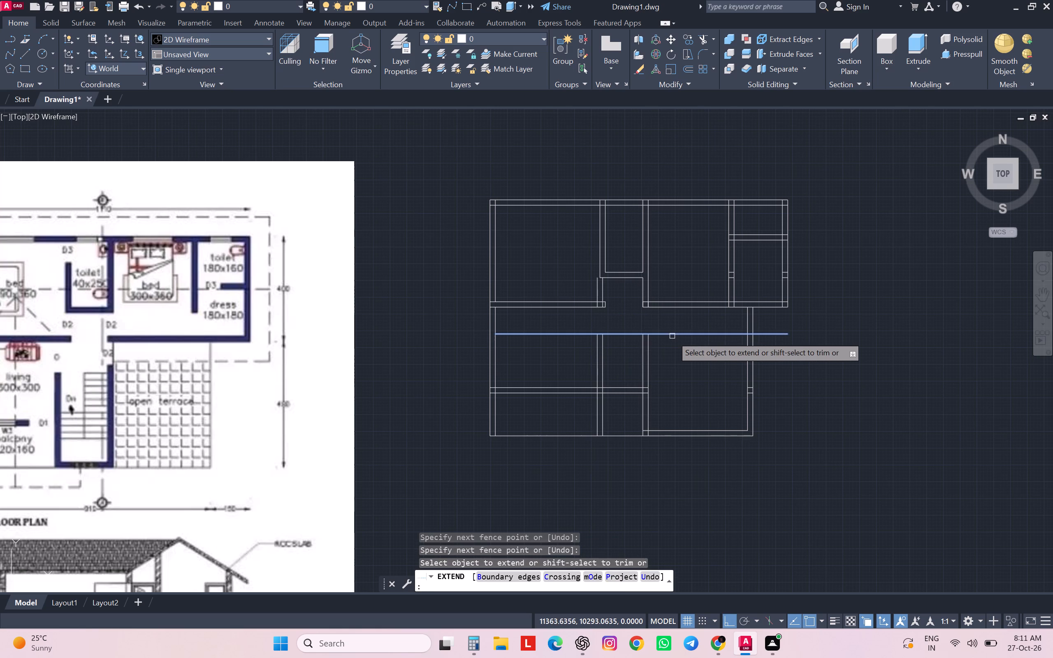
key("Escape")
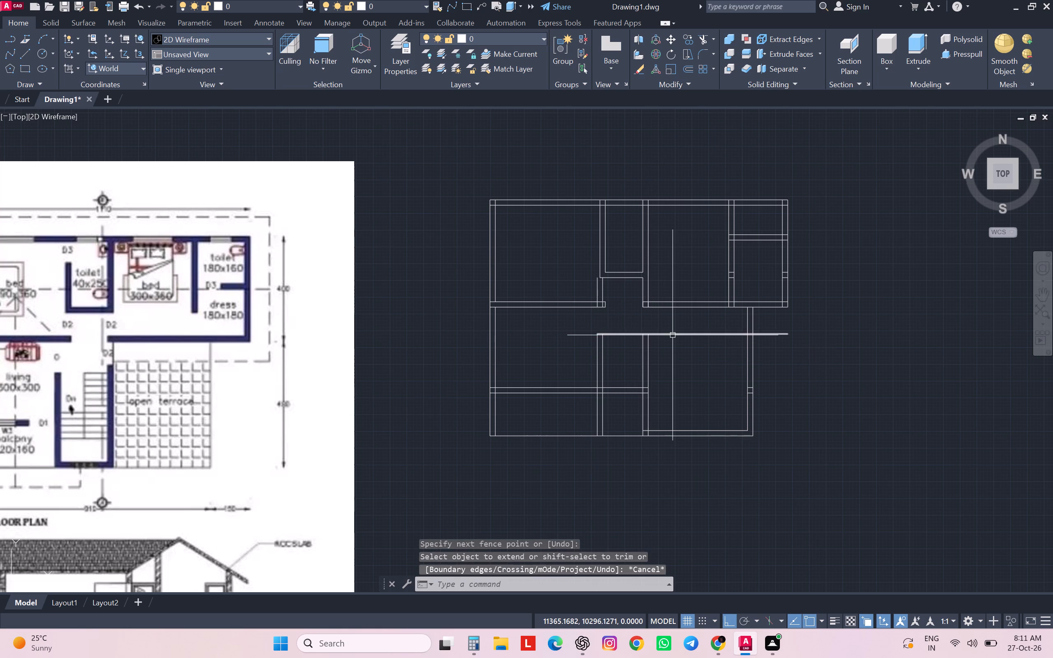
Erase the horizontal guide line crossing the drawing room and staircase.
left_click(673, 335)
key("Delete")
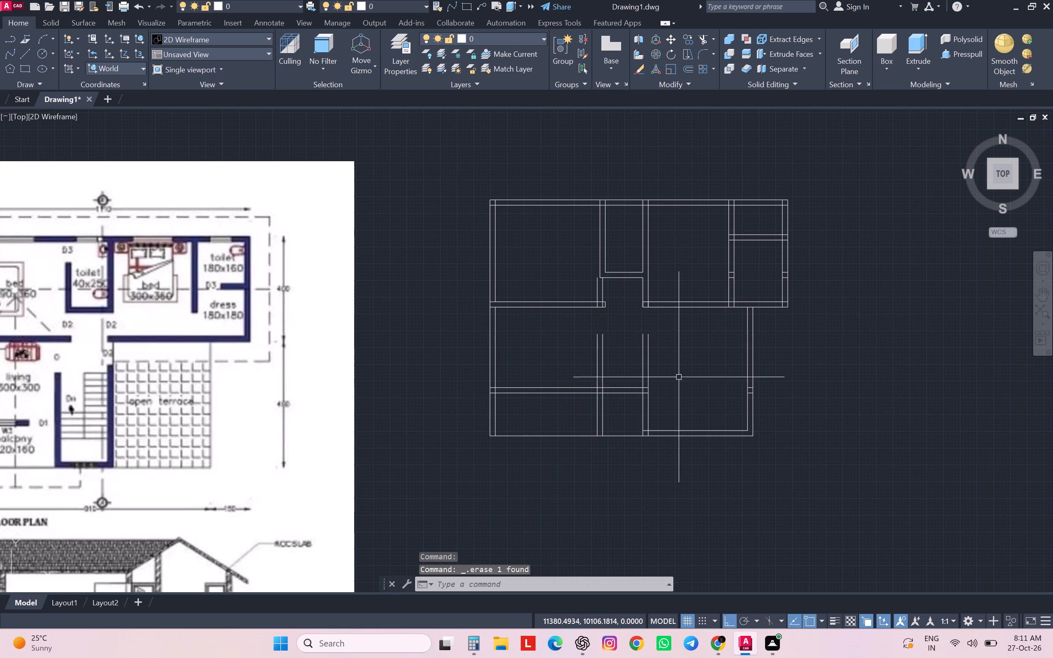
scroll(677, 386, "up", 1)
key("ctrl+z")
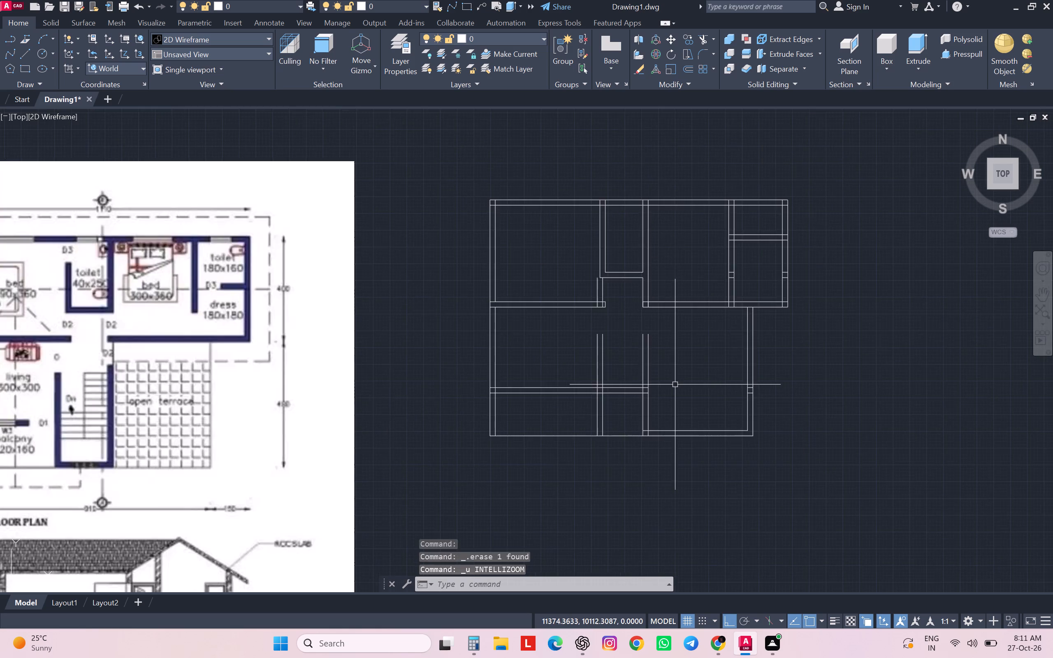
Trim both sitout wall lines where they cross the staircase.
scroll(675, 385, "down", 1)
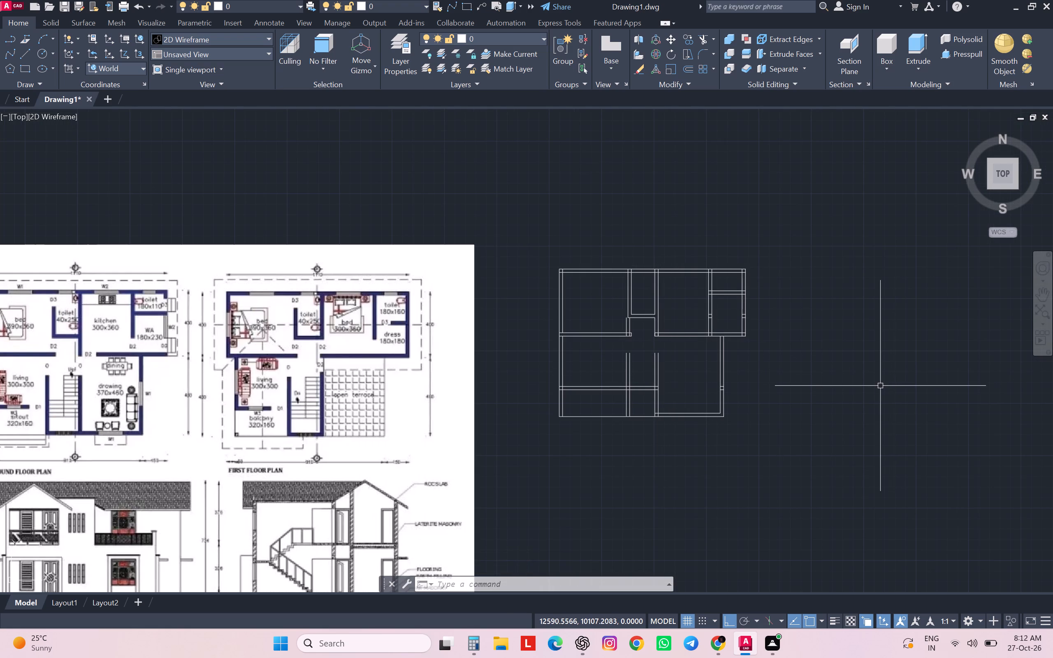
type("tr")
key("space")
left_click(640, 382)
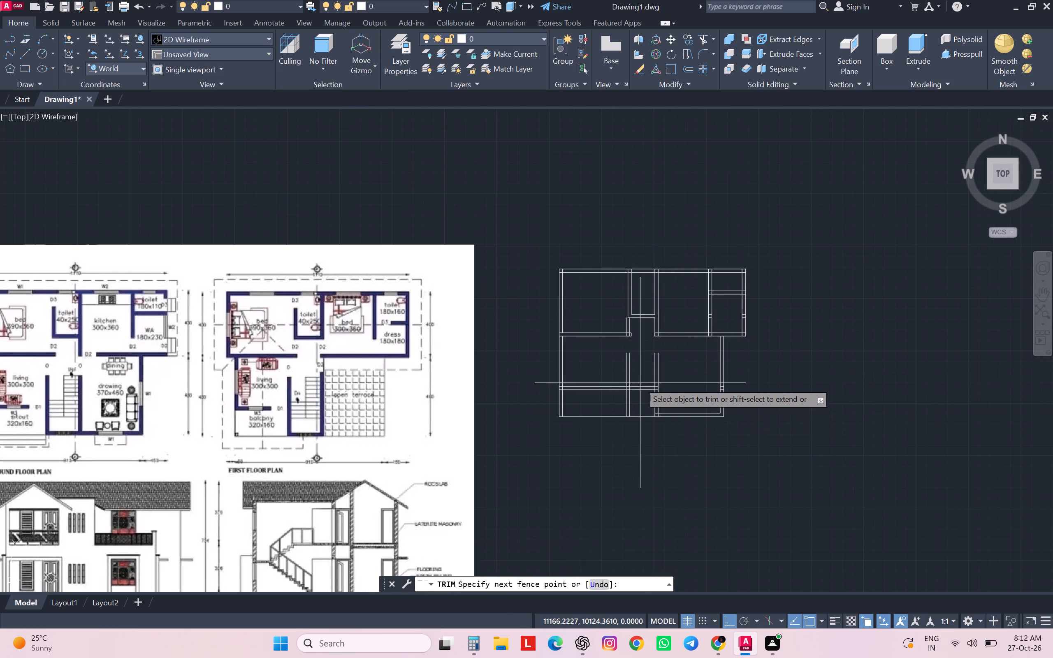
left_click(639, 392)
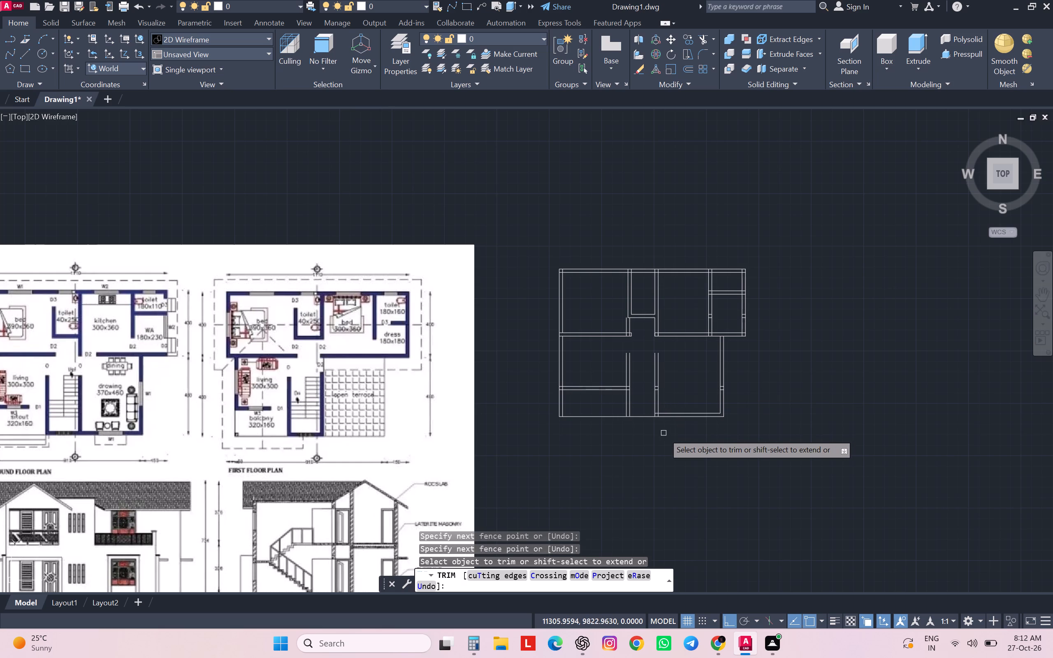
Extend the inner line of the drawing room's bottom wall left across the staircase to its left wall.
scroll(668, 417, "up", 2)
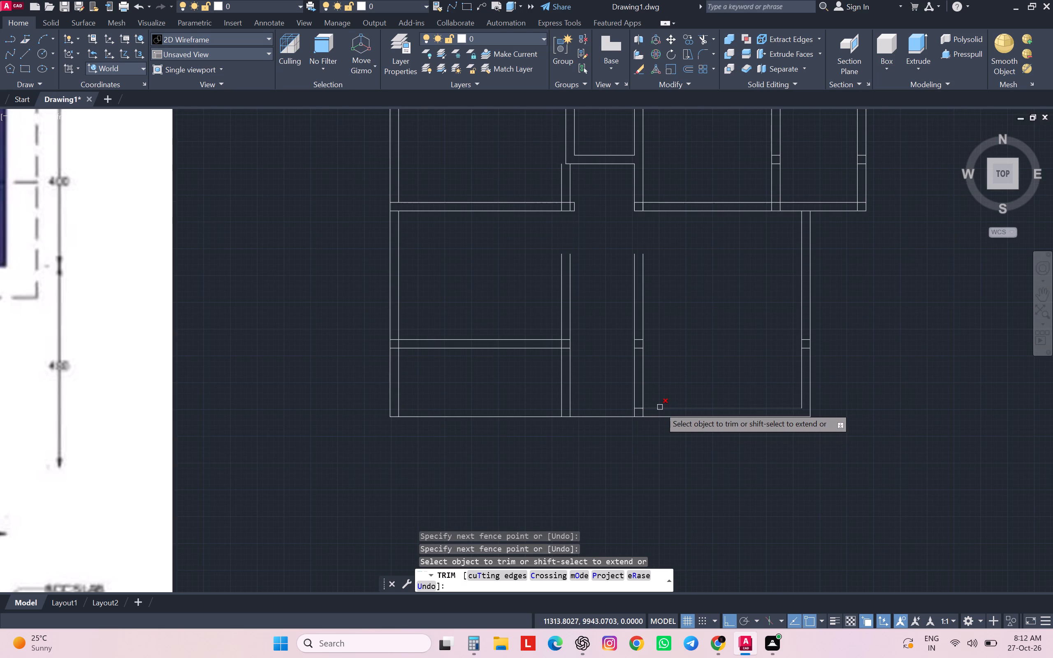
left_click(660, 407, "shift")
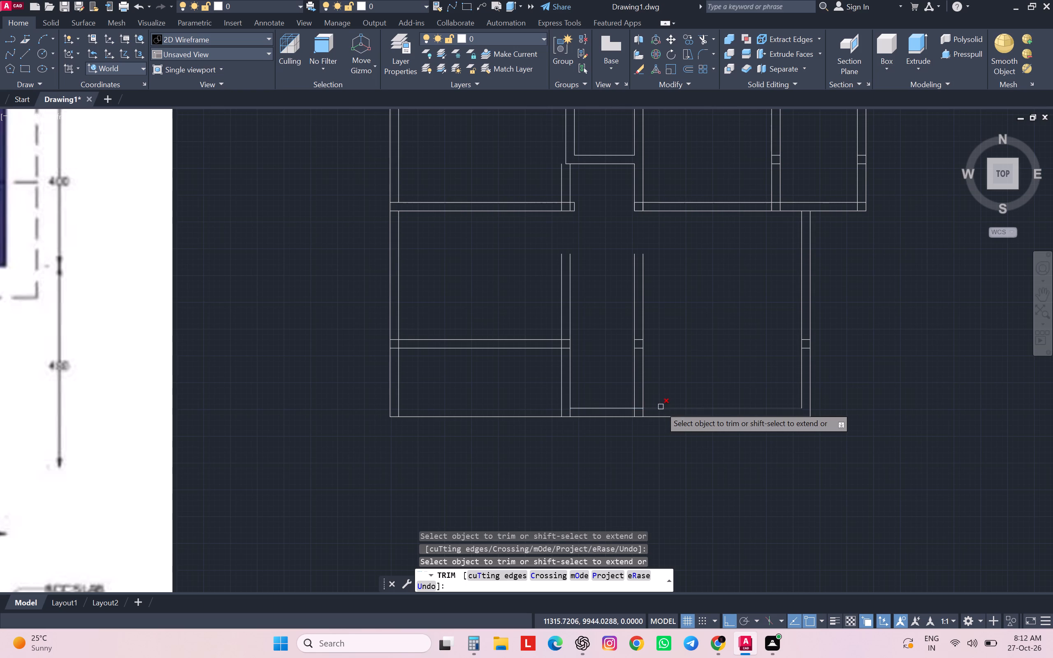
Trim the leftover vertical lines below the toilet and the two short lines inside the end of the bedroom's bottom wall.
scroll(661, 410, "down", 2)
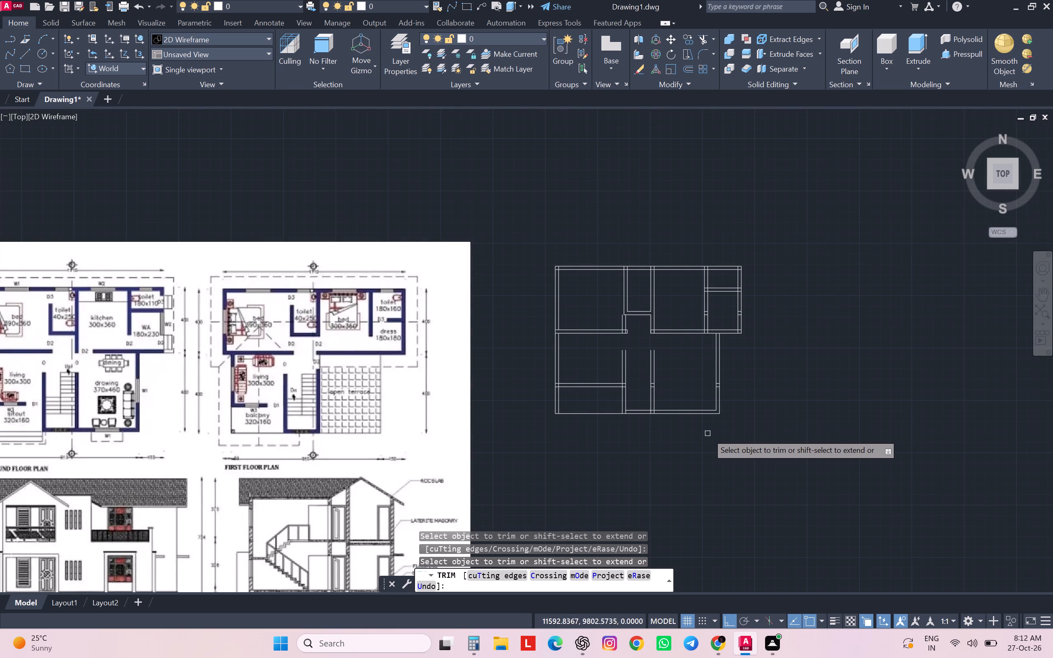
middle_click_drag(708, 432, 854, 425)
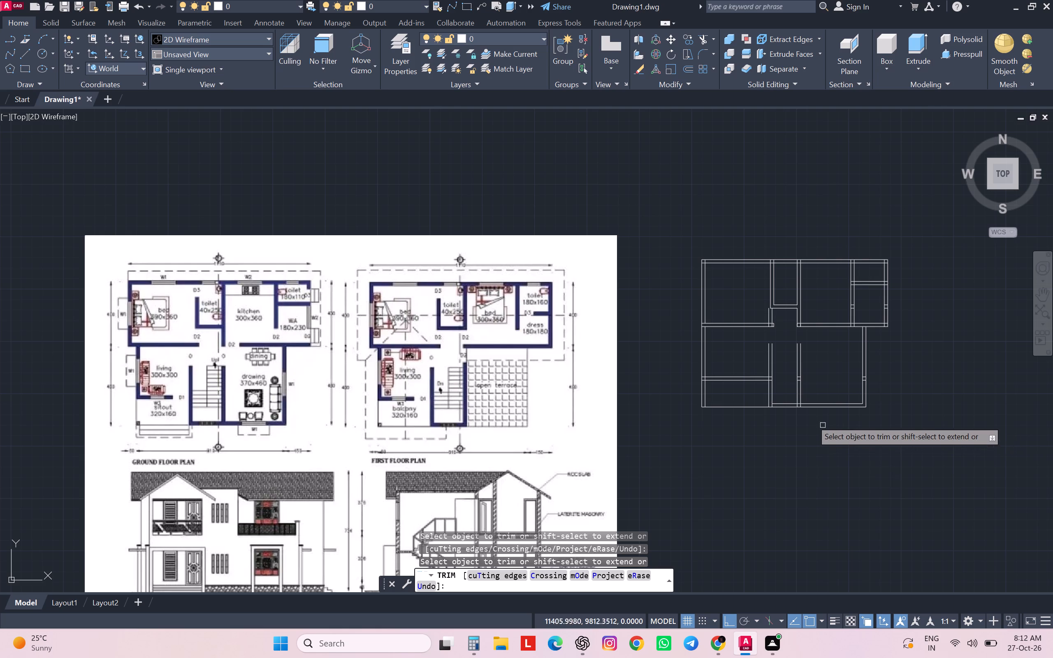
scroll(786, 338, "up", 3)
scroll(786, 338, "down", 1)
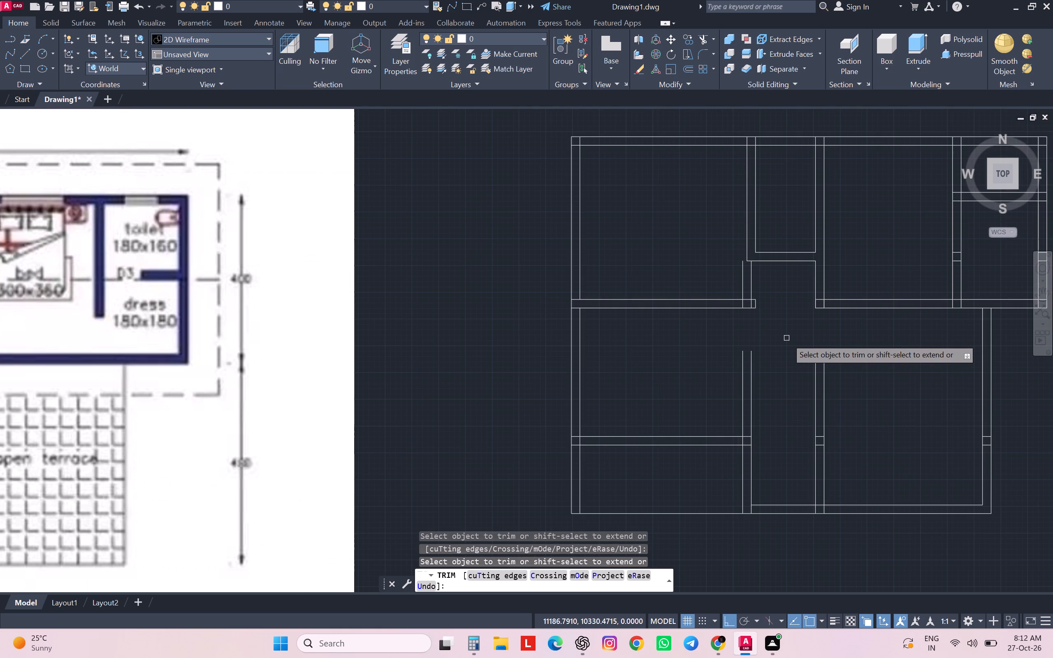
left_click(726, 288)
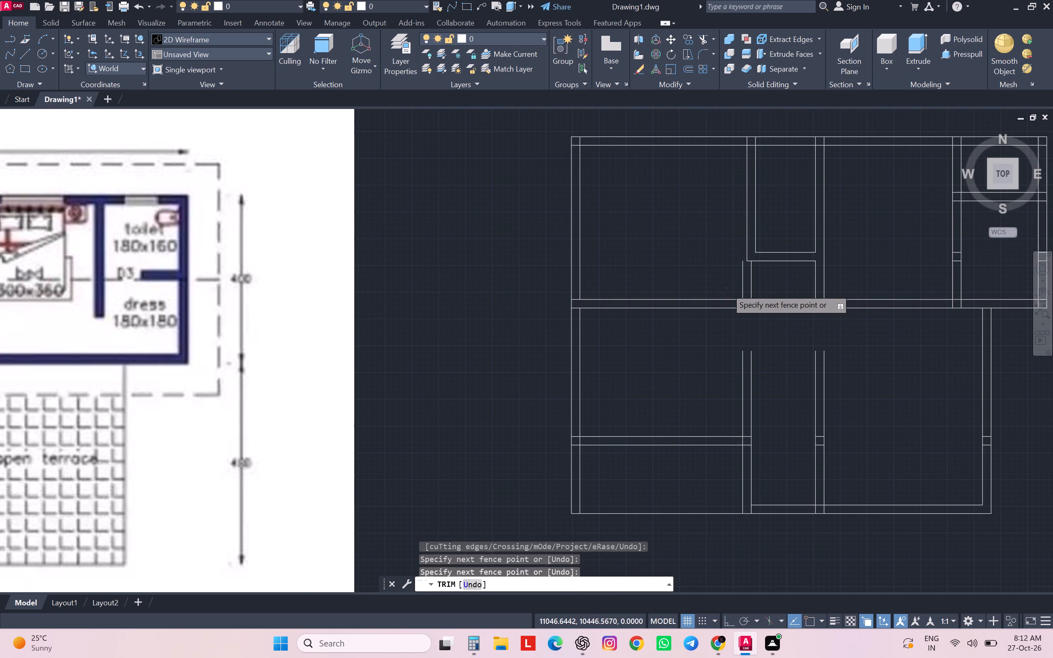
left_click(765, 288)
scroll(757, 305, "up", 2)
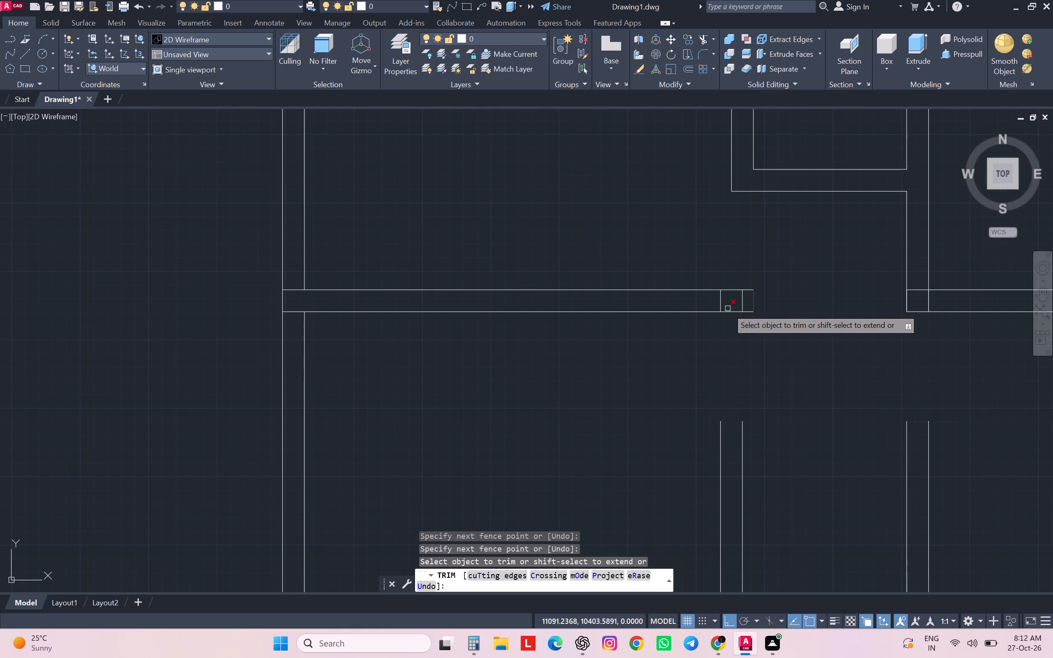
left_click(715, 305)
left_click(743, 304)
scroll(743, 304, "down", 1)
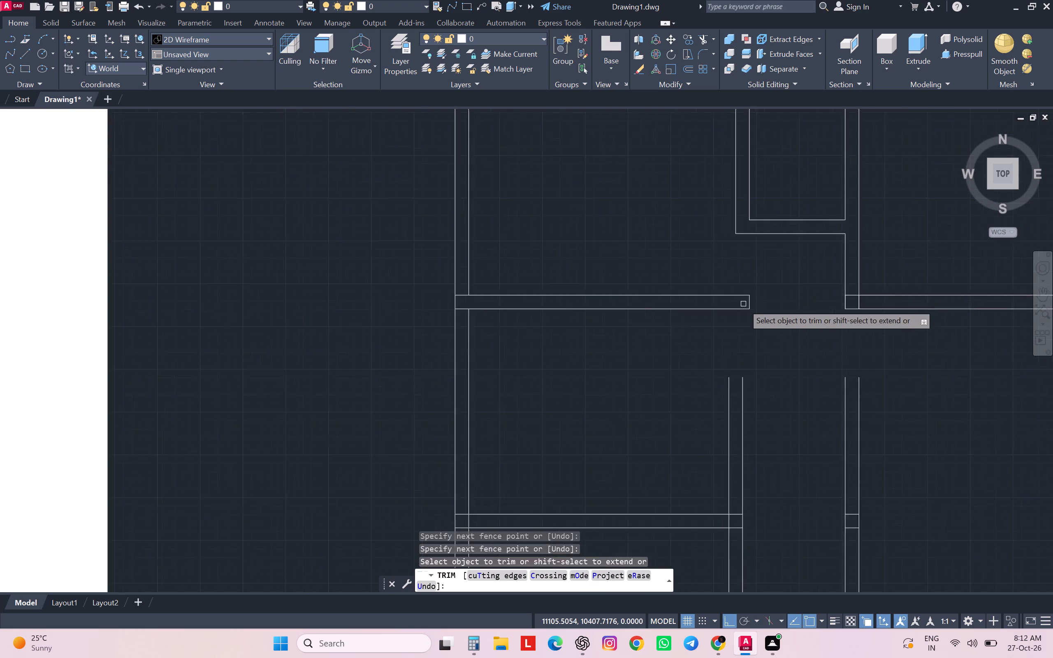
scroll(743, 304, "down", 1)
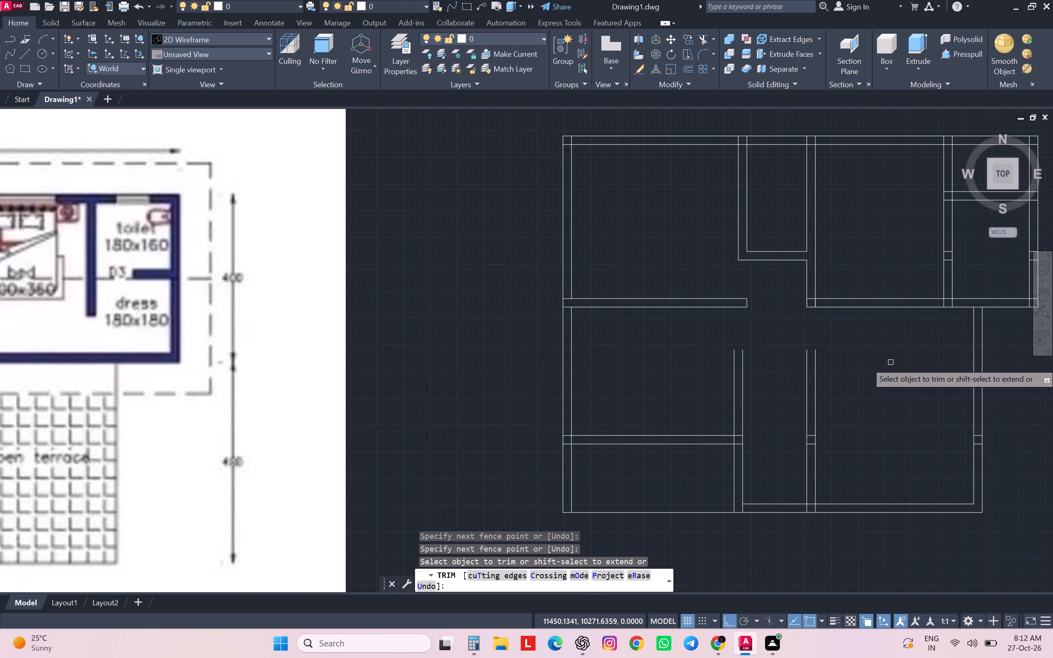
Compare the drafted walls with the ground floor plan in the reference image.
scroll(891, 362, "down", 1)
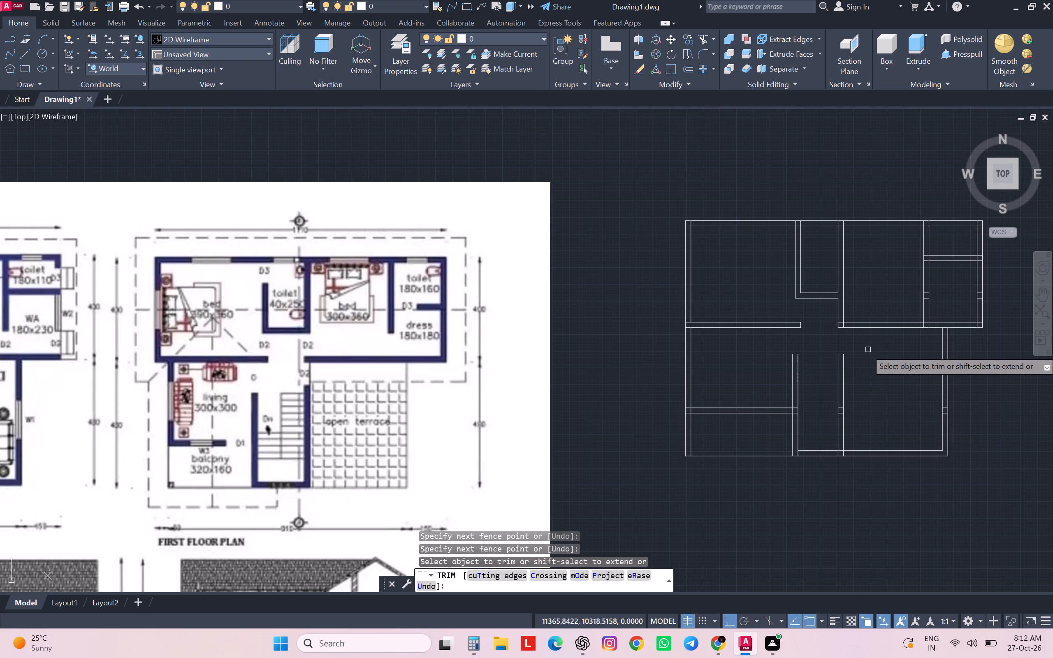
middle_click_drag(868, 350, 943, 360)
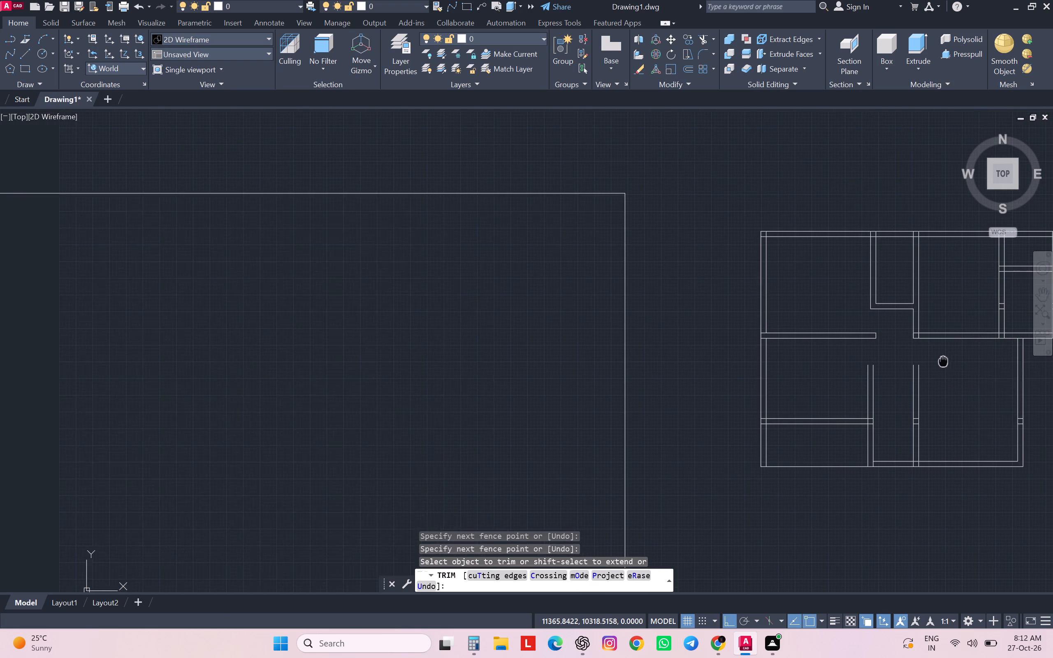
scroll(939, 360, "down", 2)
scroll(939, 360, "up", 2)
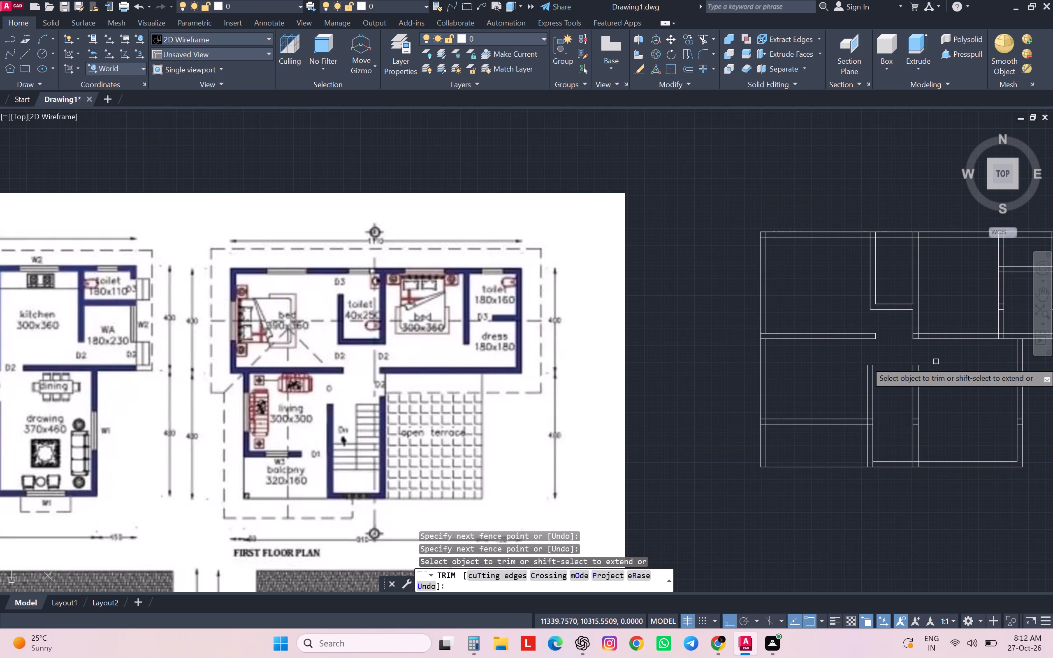
scroll(936, 361, "down", 1)
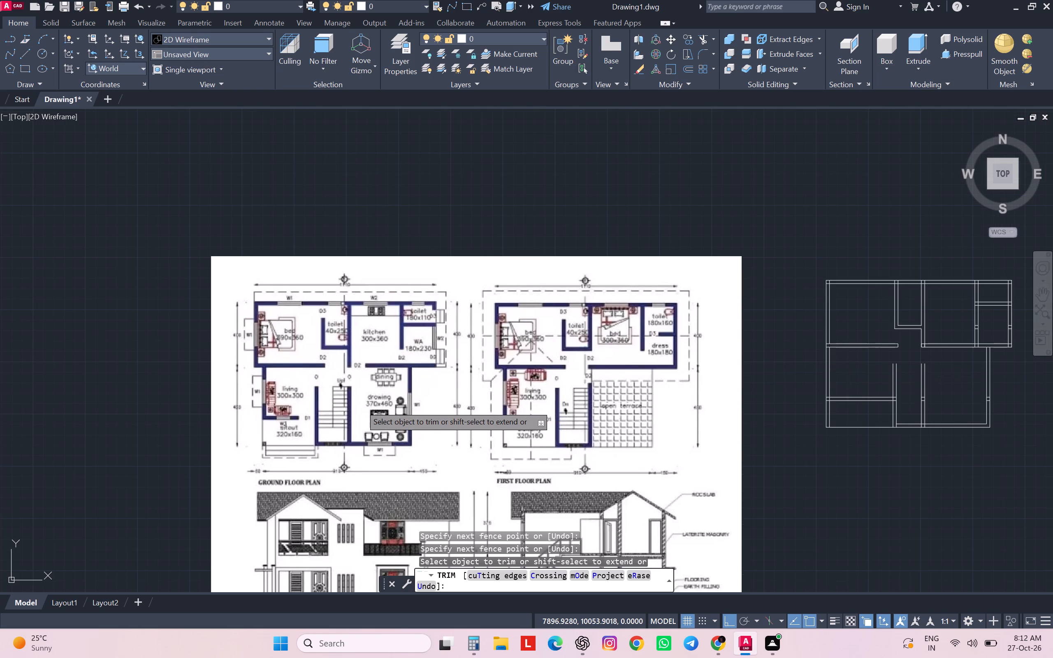
scroll(361, 404, "up", 1)
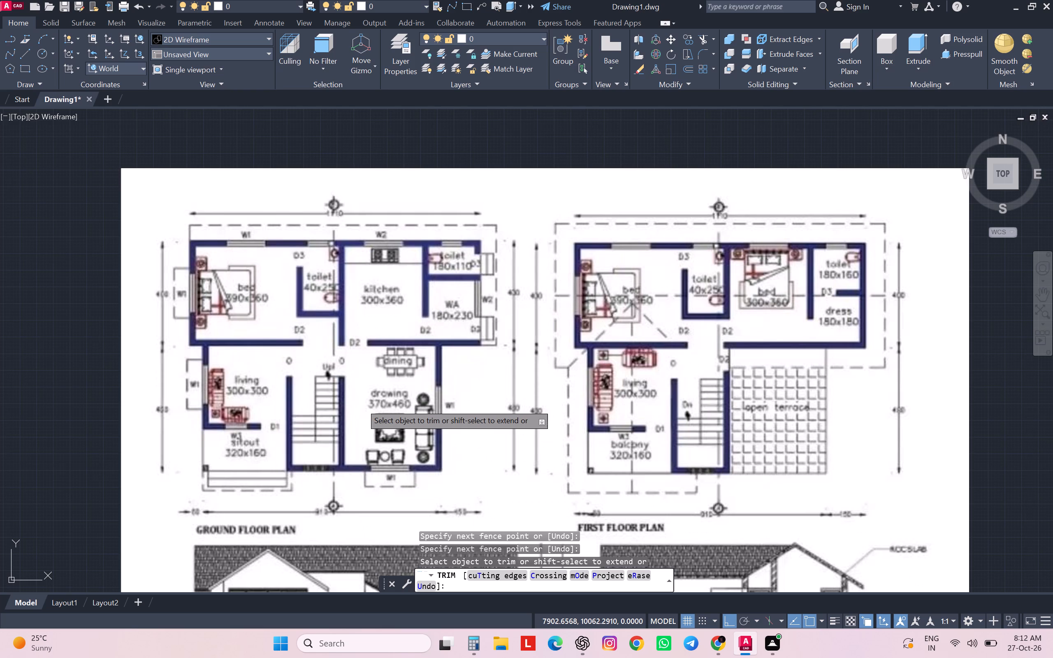
scroll(361, 402, "down", 2)
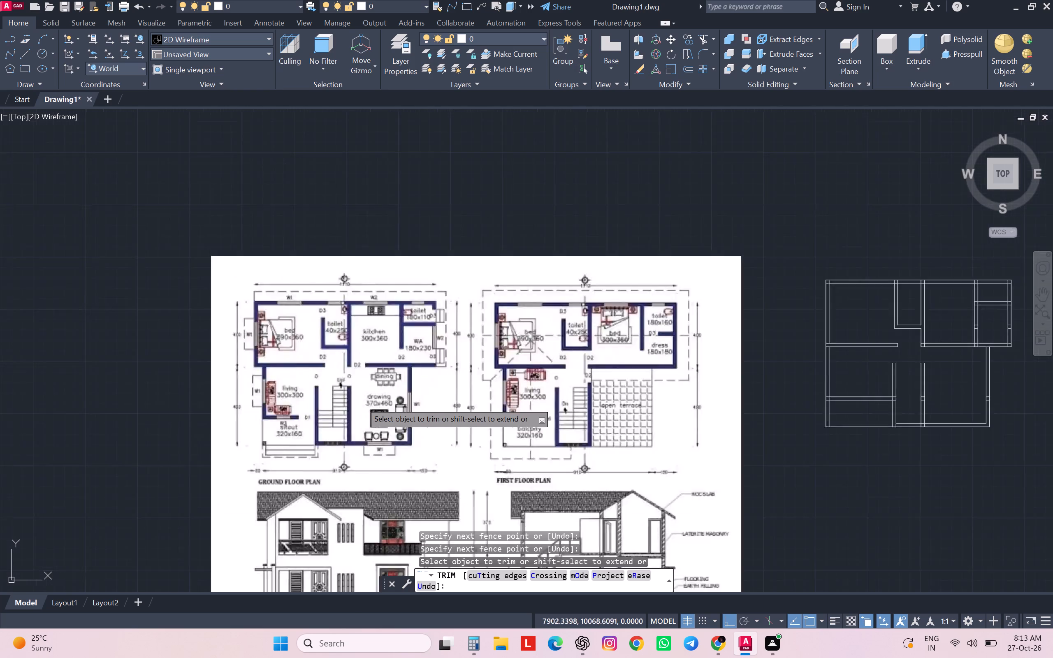
scroll(361, 402, "down", 2)
scroll(479, 395, "up", 2)
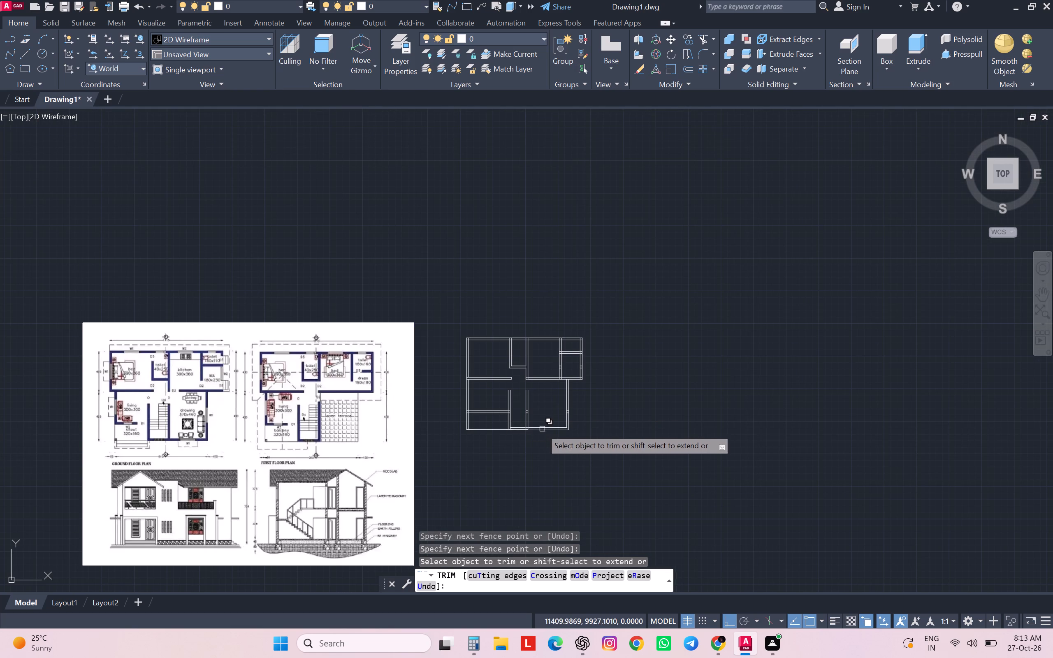
key("Escape")
key("Escape")
key("Escape")
key("Escape")
key("Escape")
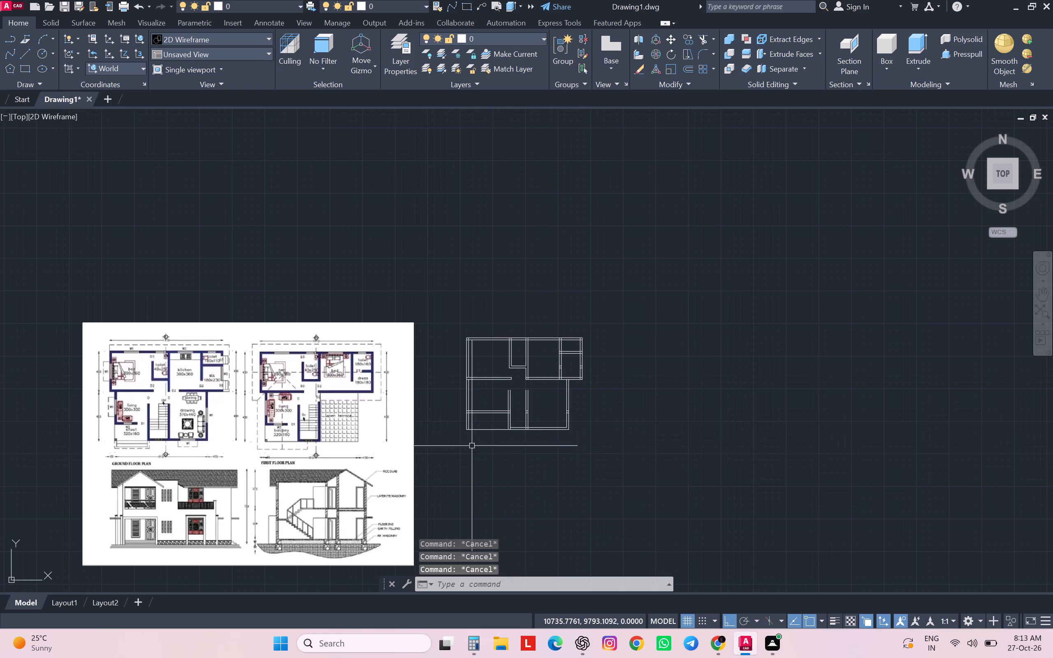
Trim the left outer wall's inner line along the sitout and the overlapping lines at its corner with the living room's bottom wall.
scroll(472, 428, "up", 4)
key("space")
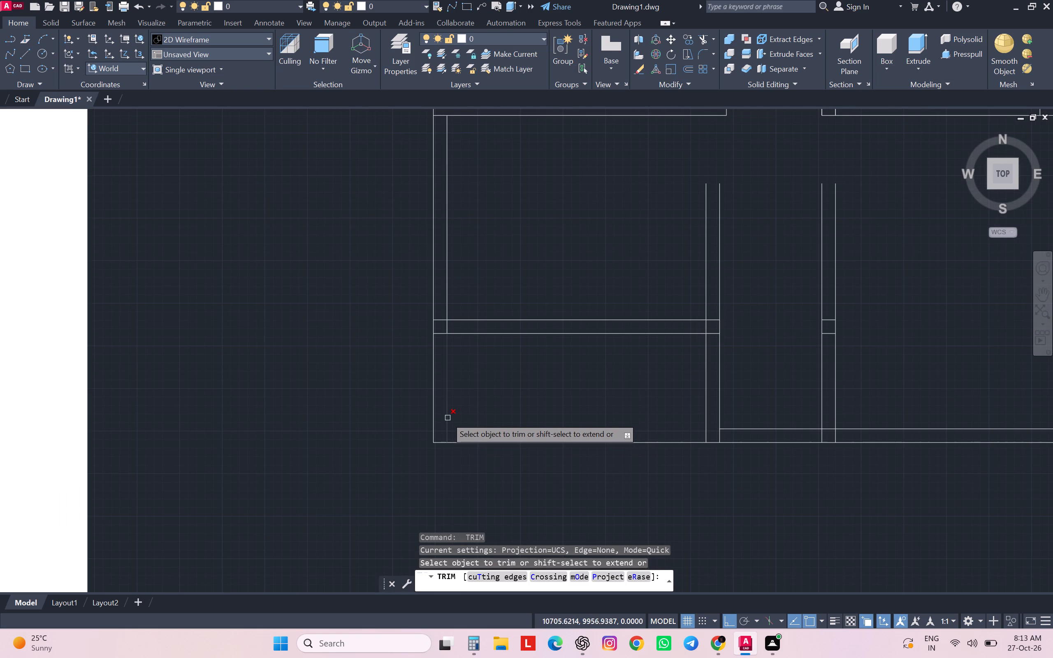
left_click(447, 417)
scroll(480, 400, "down", 1)
scroll(570, 444, "down", 2)
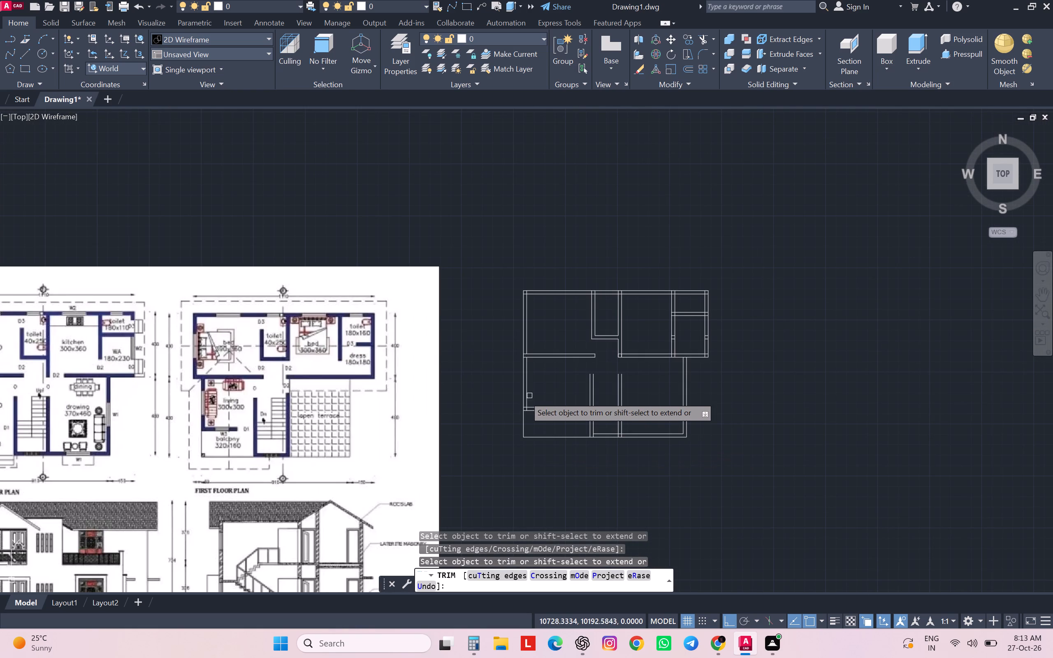
scroll(524, 396, "up", 3)
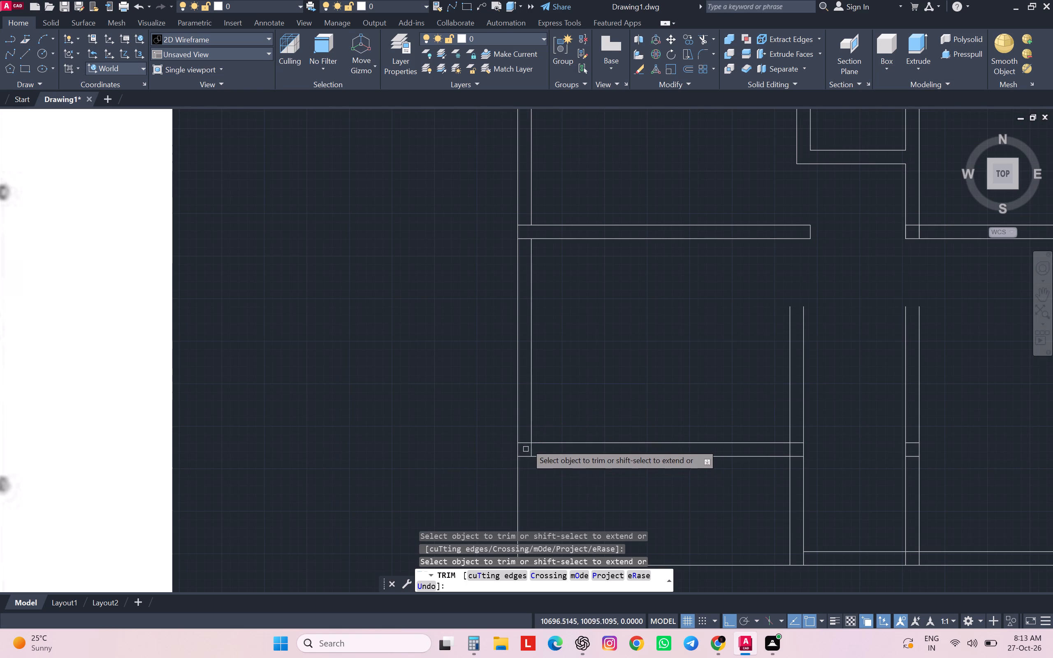
left_click(526, 439)
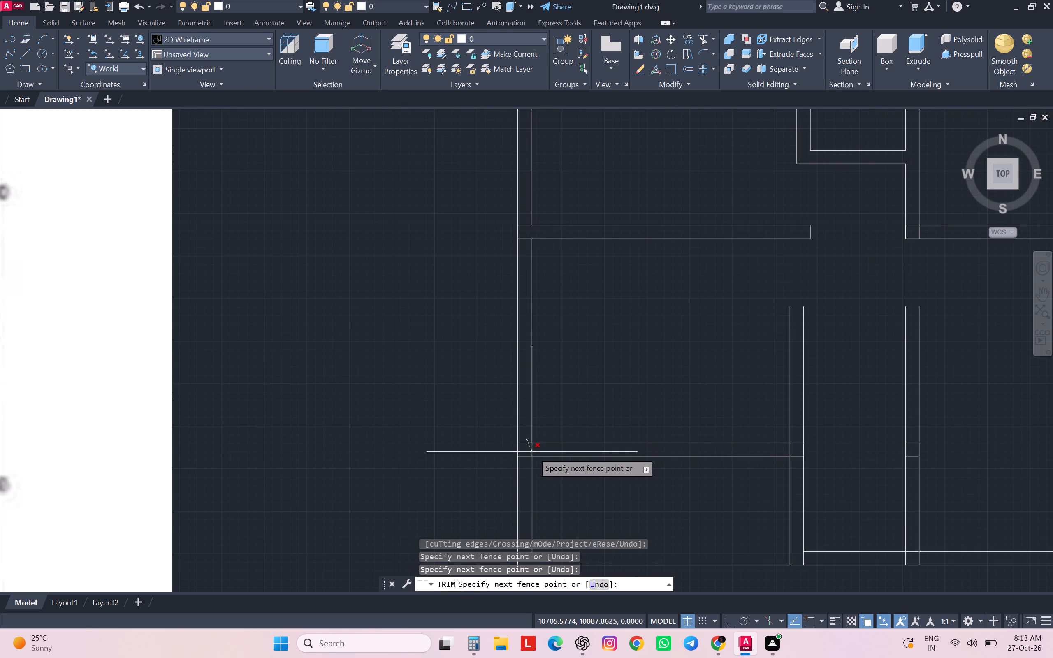
left_click(535, 453)
Trim both lines of the wall between bedroom and living room where they run into the left outer wall.
scroll(526, 230, "up", 2)
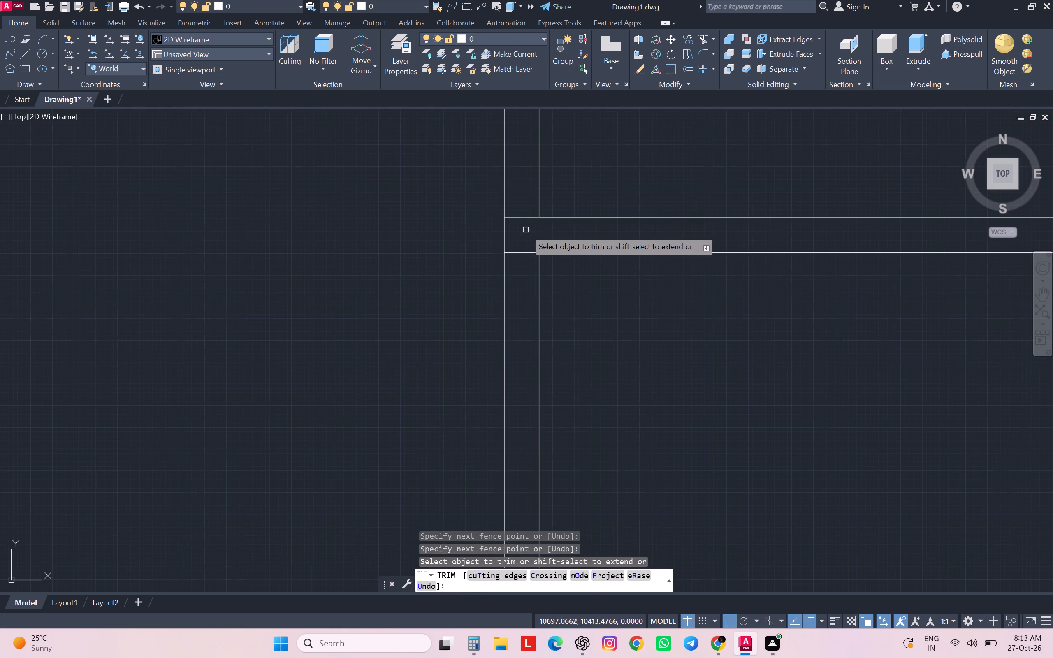
left_click(525, 208)
left_click(513, 271)
scroll(517, 256, "down", 3)
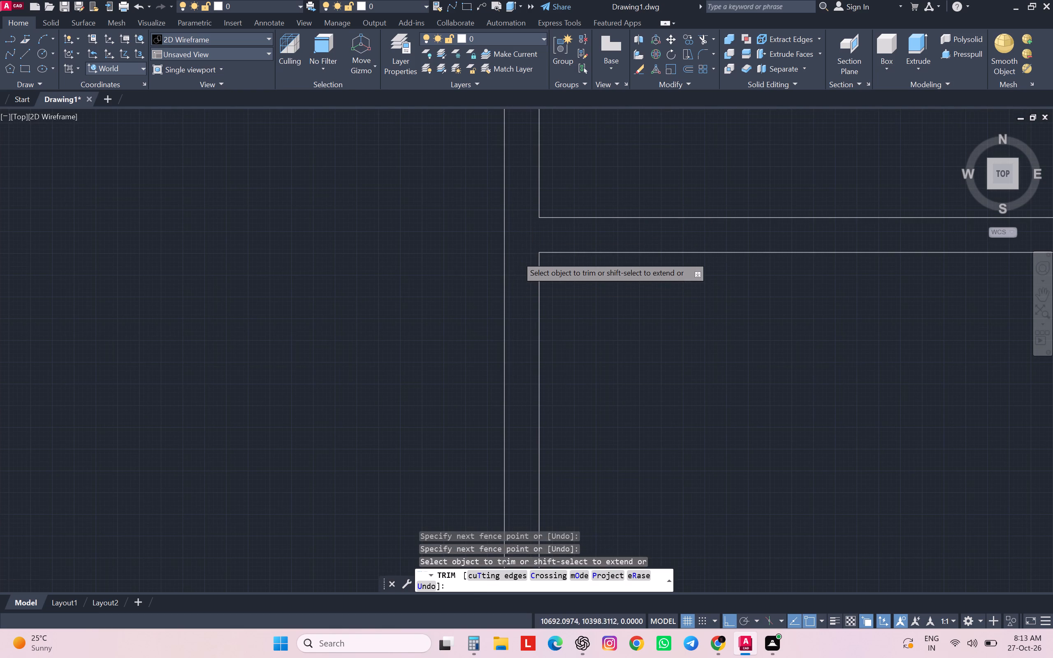
scroll(591, 278, "down", 2)
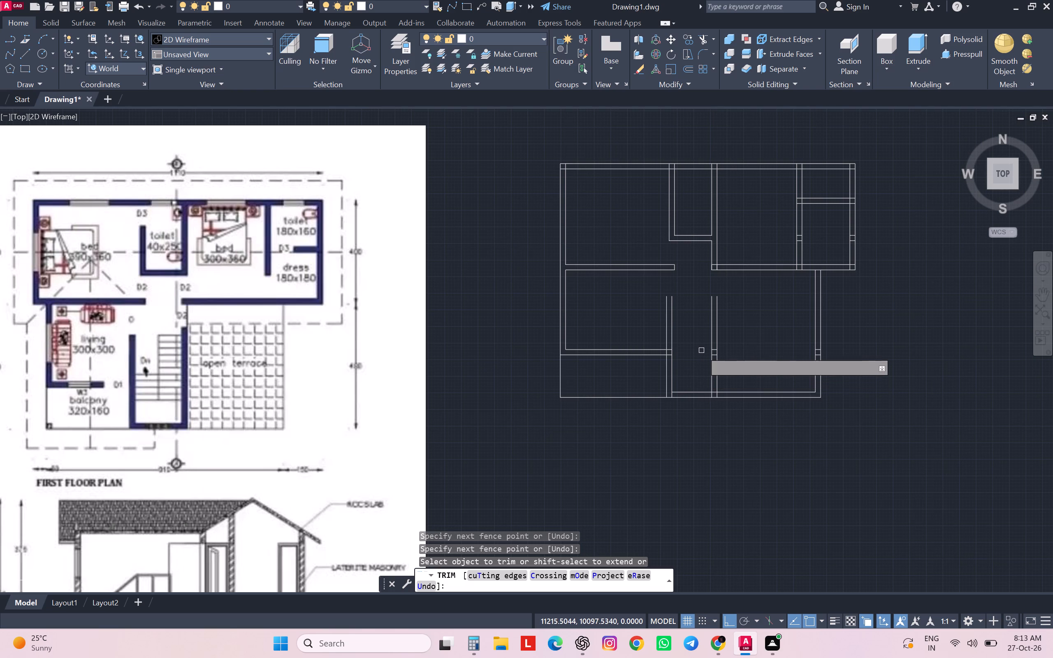
Trim the overlapping lines where the two staircase walls meet the bottom outer wall, clearing the corners inside the wall thickness.
scroll(695, 356, "up", 1)
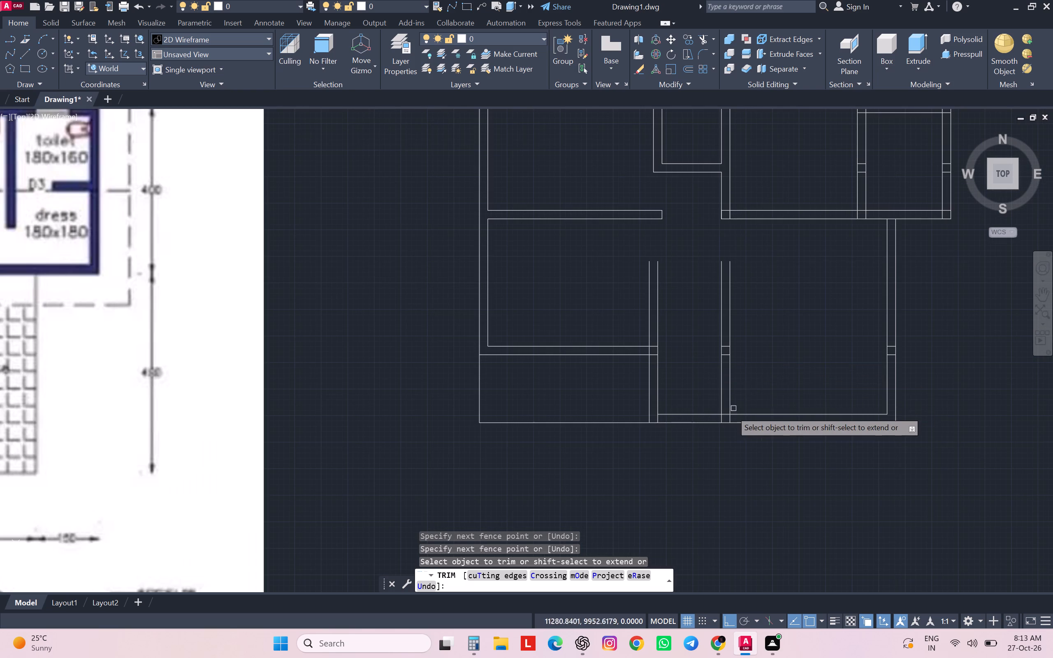
scroll(731, 411, "up", 2)
left_click(538, 433)
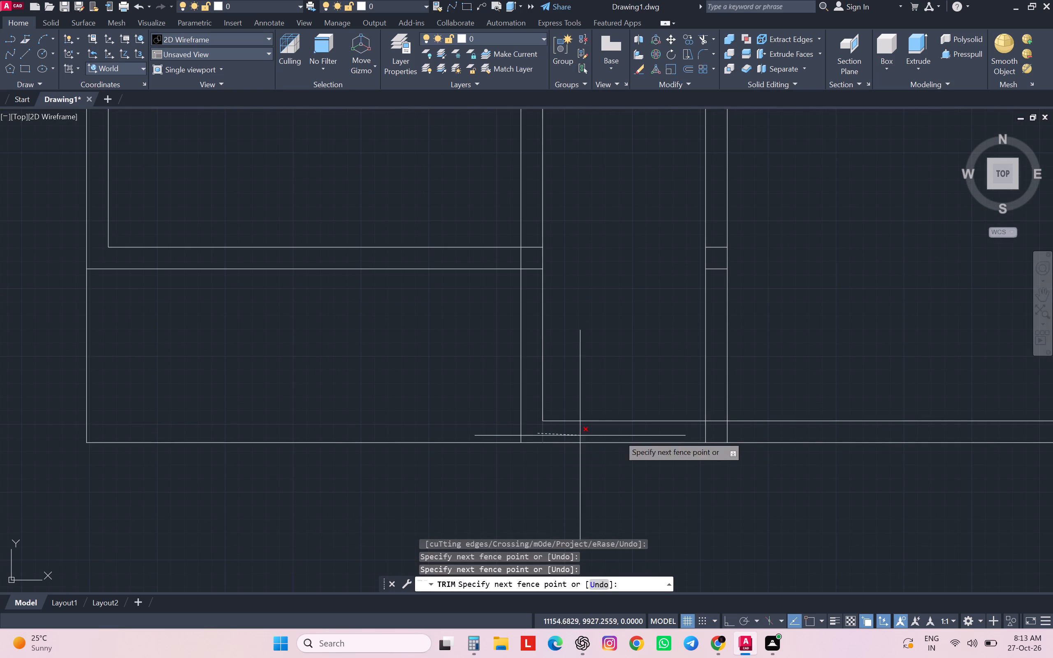
left_click(758, 433)
left_click(715, 423)
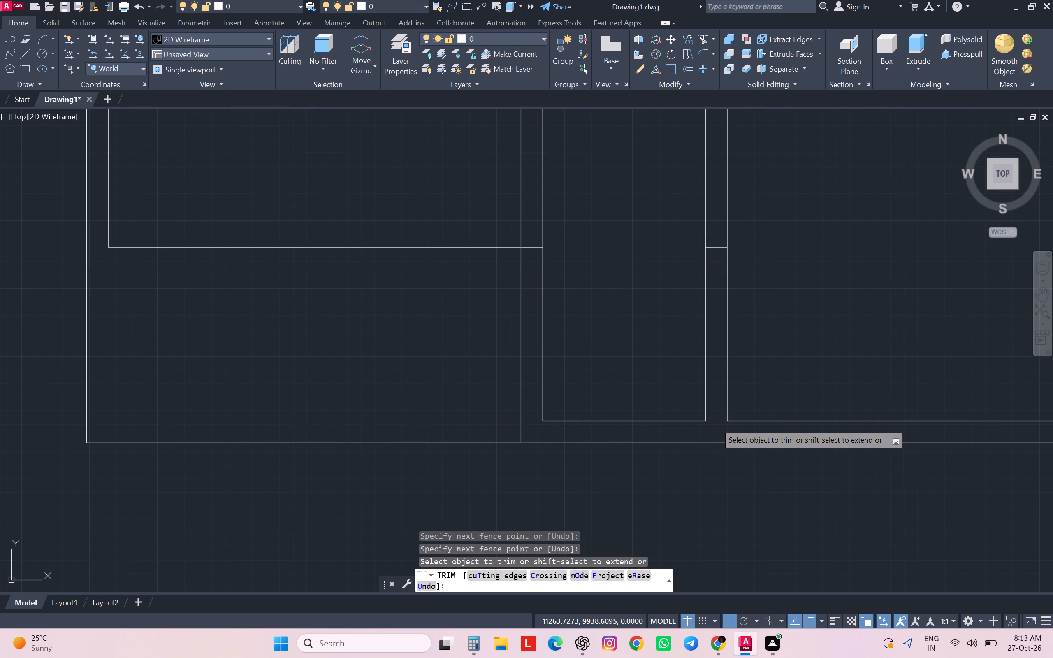
Trim the leftover short horizontal lines inside the staircase's right wall and the drawing room's right wall.
scroll(716, 419, "down", 3)
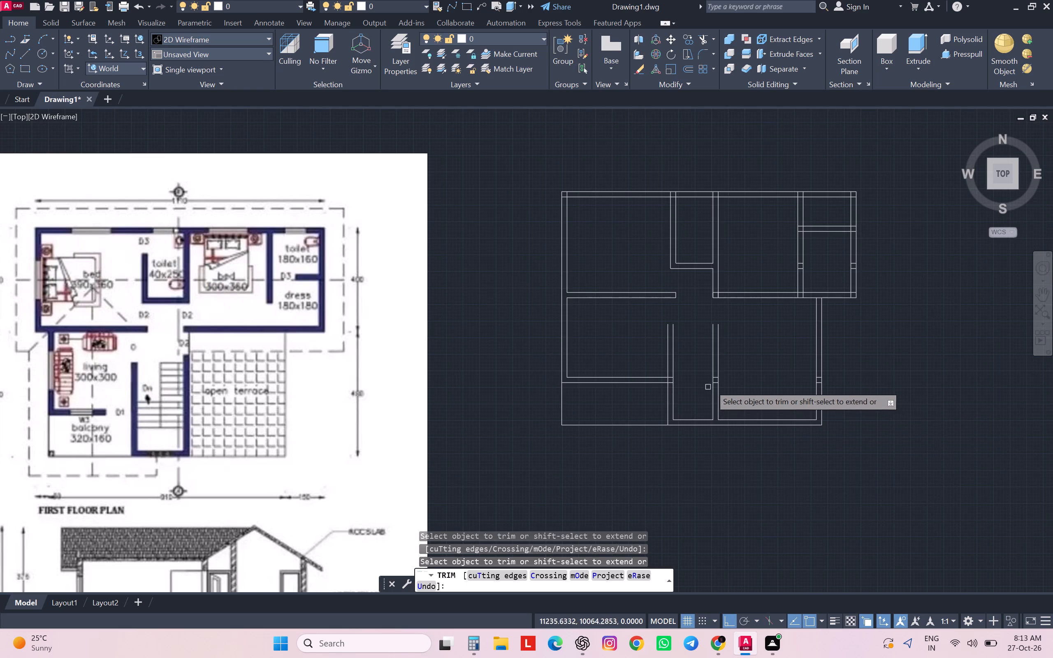
scroll(710, 385, "up", 4)
left_click(742, 329)
left_click(745, 394)
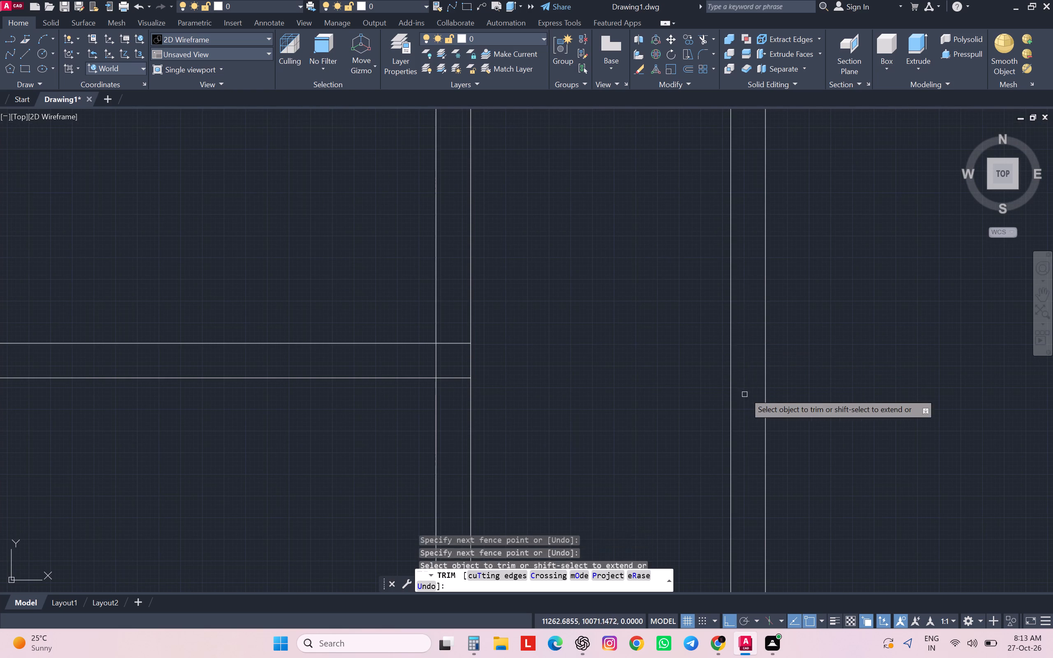
scroll(745, 388, "down", 4)
scroll(857, 388, "up", 3)
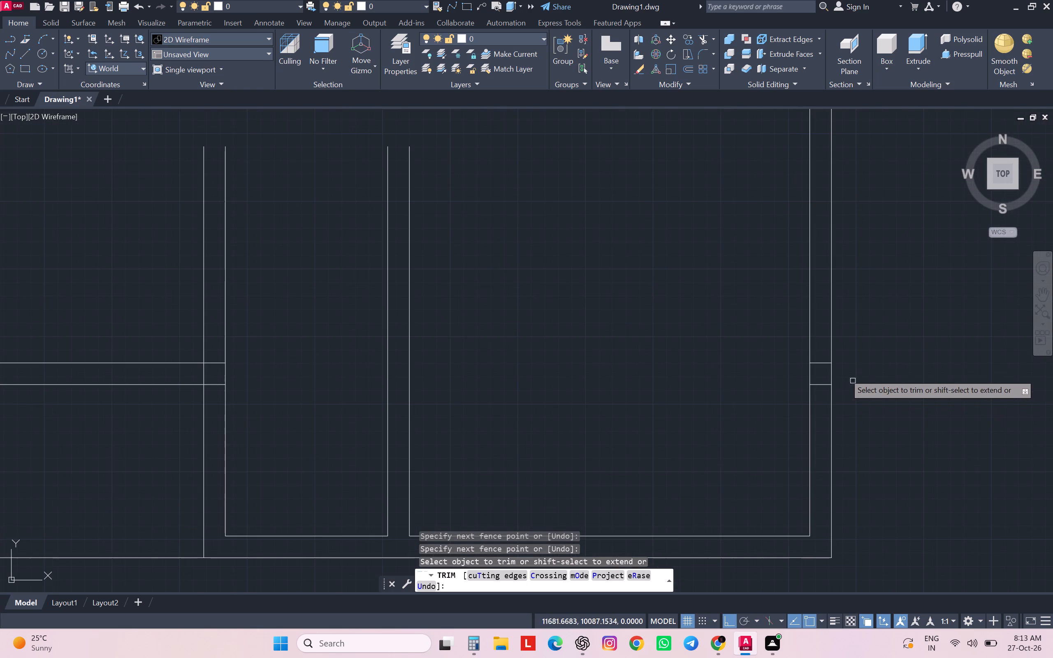
left_click(820, 351)
left_click(819, 416)
scroll(819, 415, "down", 3)
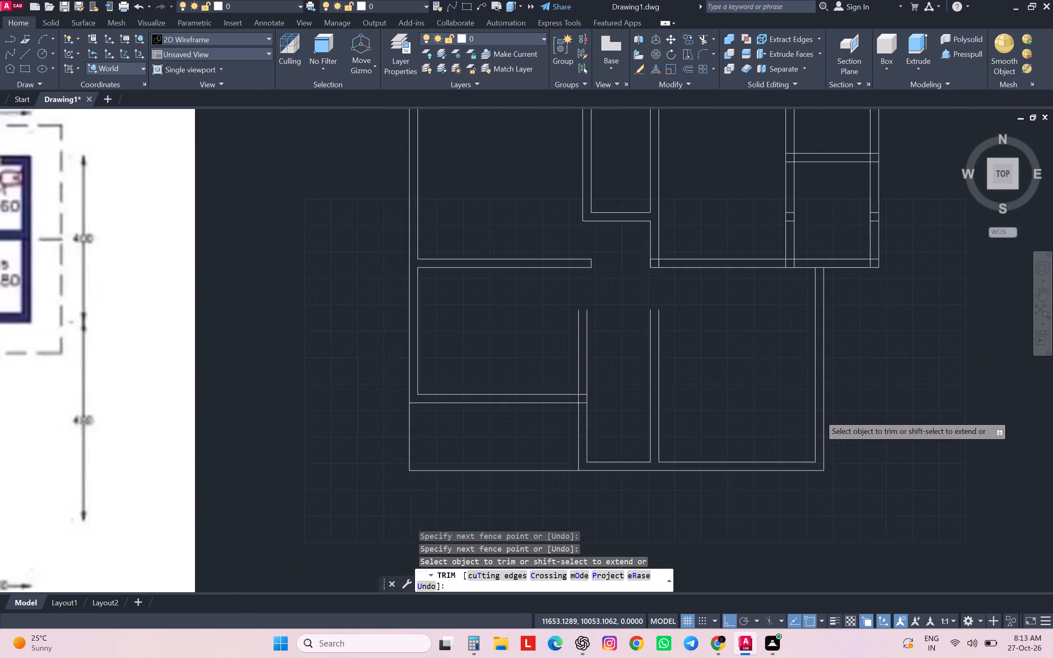
key("Escape")
key("Escape")
key("Escape")
Close the open upper ends of both staircase walls with short lines across the wall thickness.
scroll(712, 344, "up", 2)
scroll(712, 344, "down", 3)
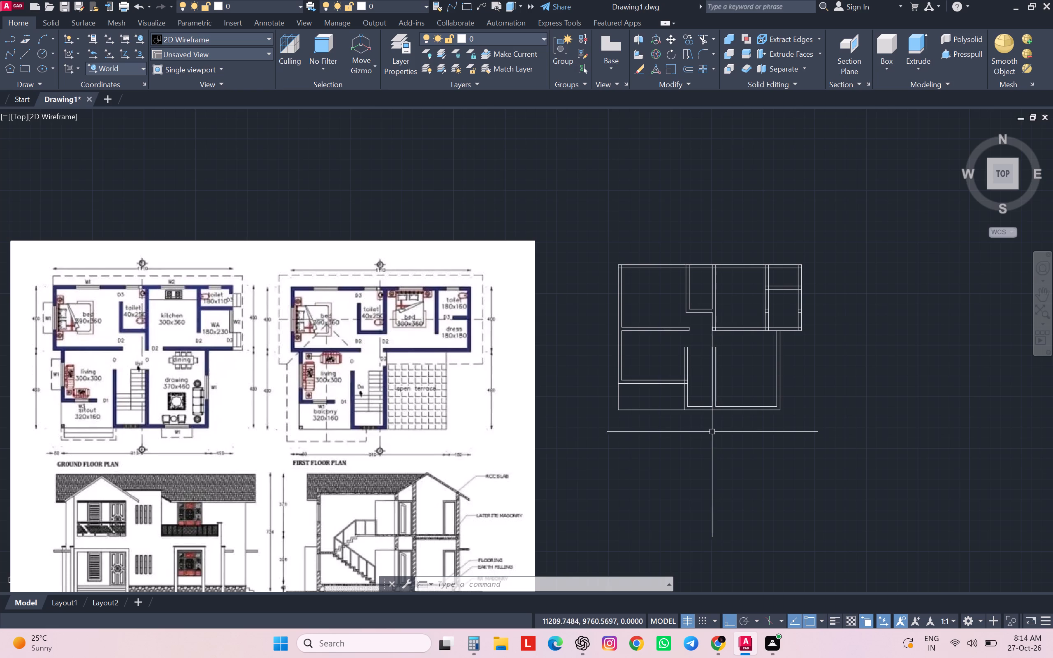
key("Escape")
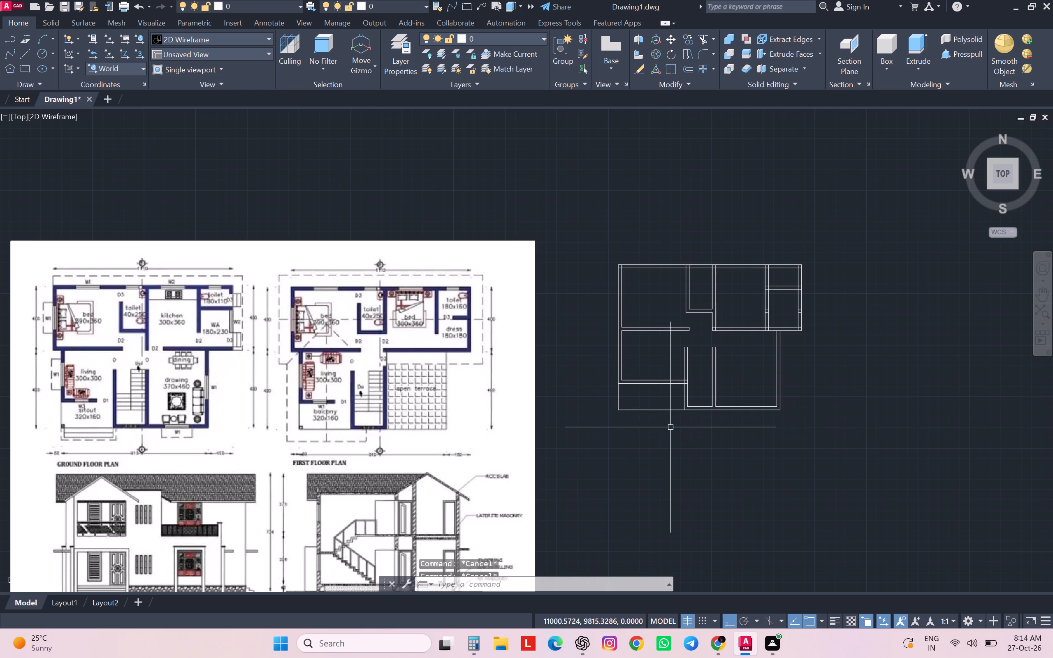
key("Escape")
key("Escape")
key("Escape")
key("Escape")
key("l")
key("Return")
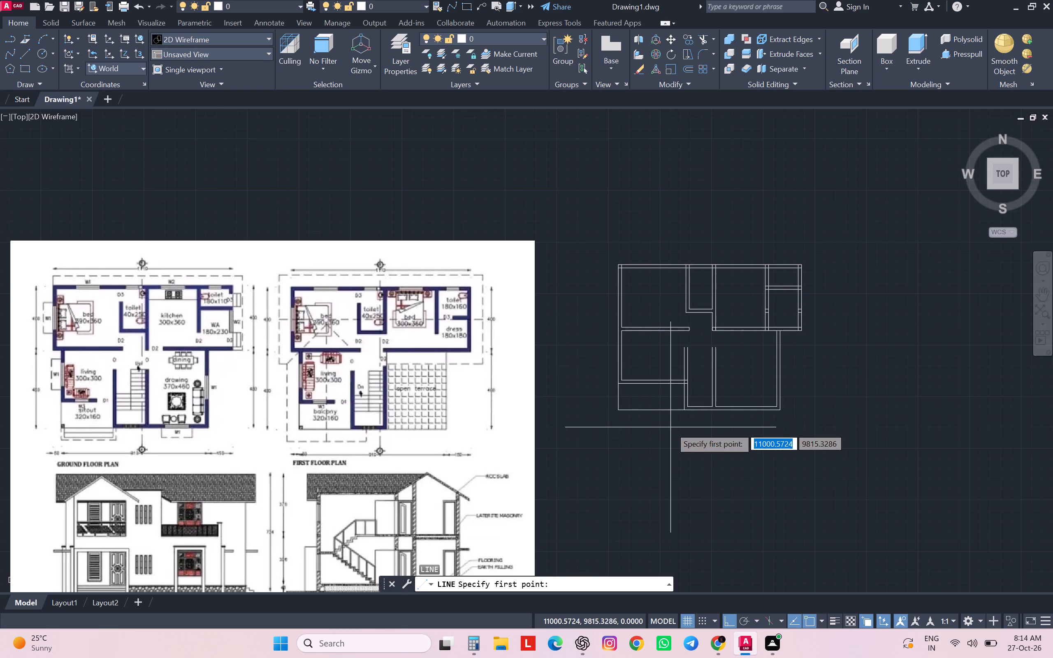
scroll(726, 348, "up", 3)
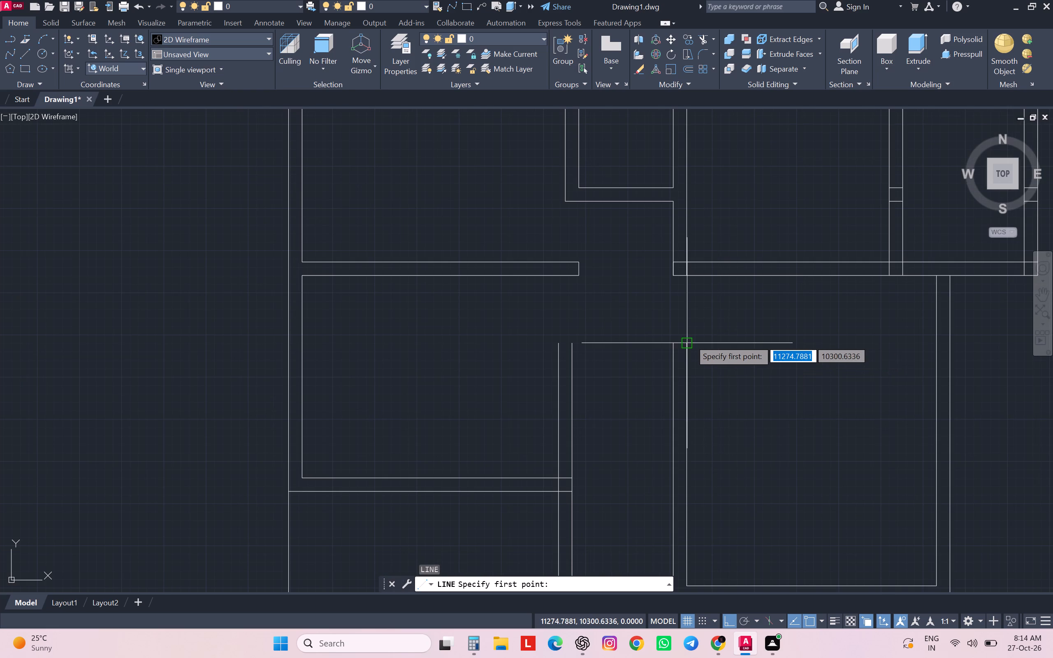
left_click(690, 340)
left_click(677, 340)
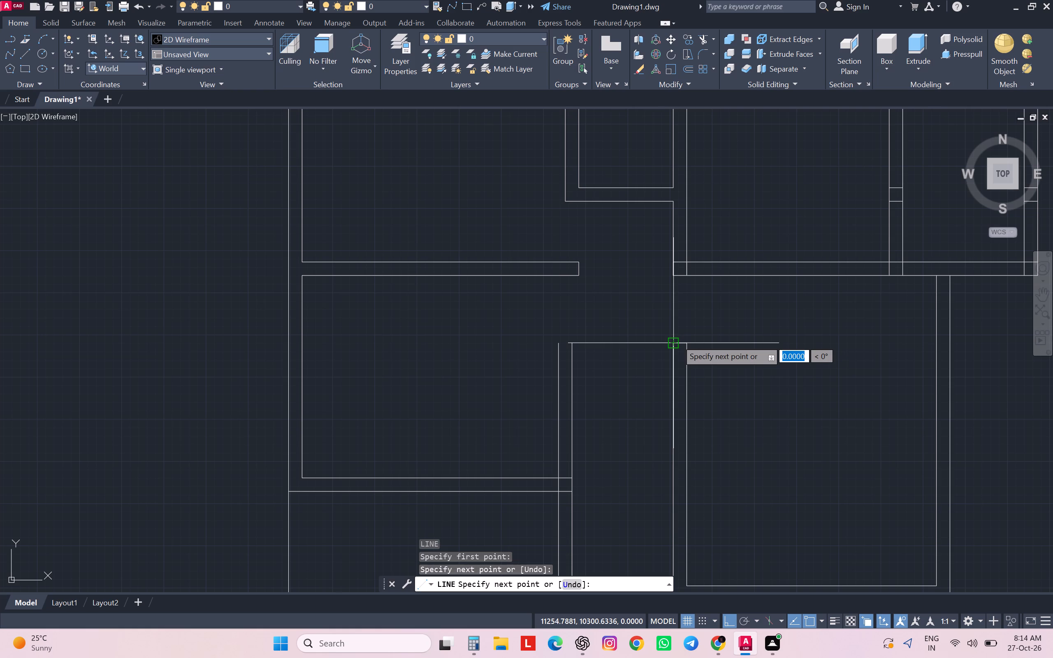
key("space")
key("space")
left_click(575, 345)
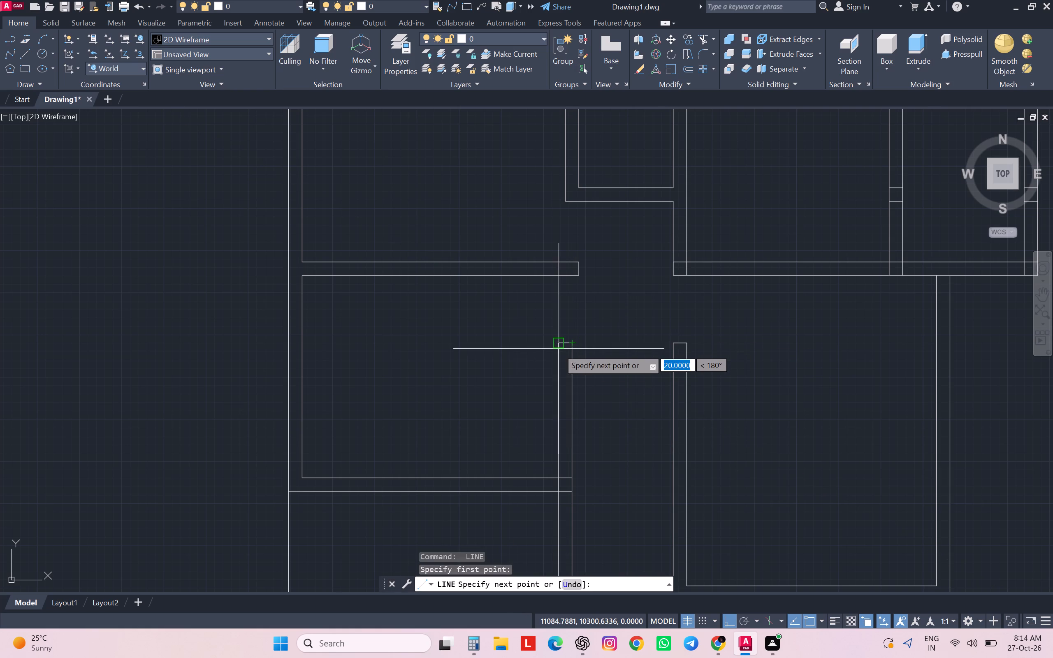
left_click(558, 349)
key("Escape")
scroll(636, 350, "down", 2)
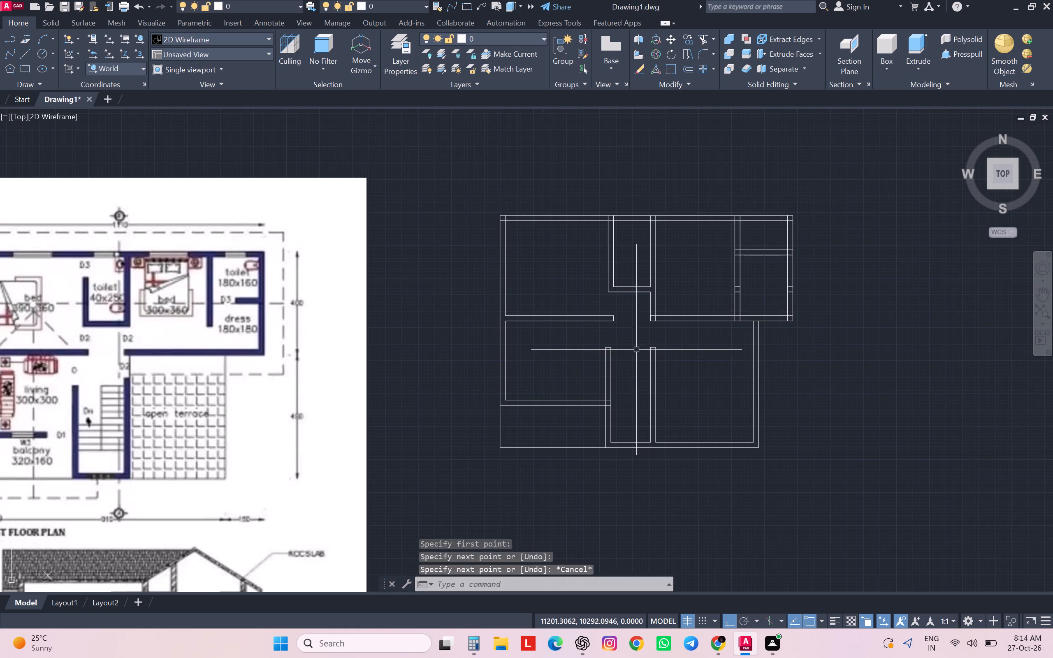
Examine the reference image's floor plans around the staircase, living room and sitout against the drafted walls.
scroll(837, 417, "down", 2)
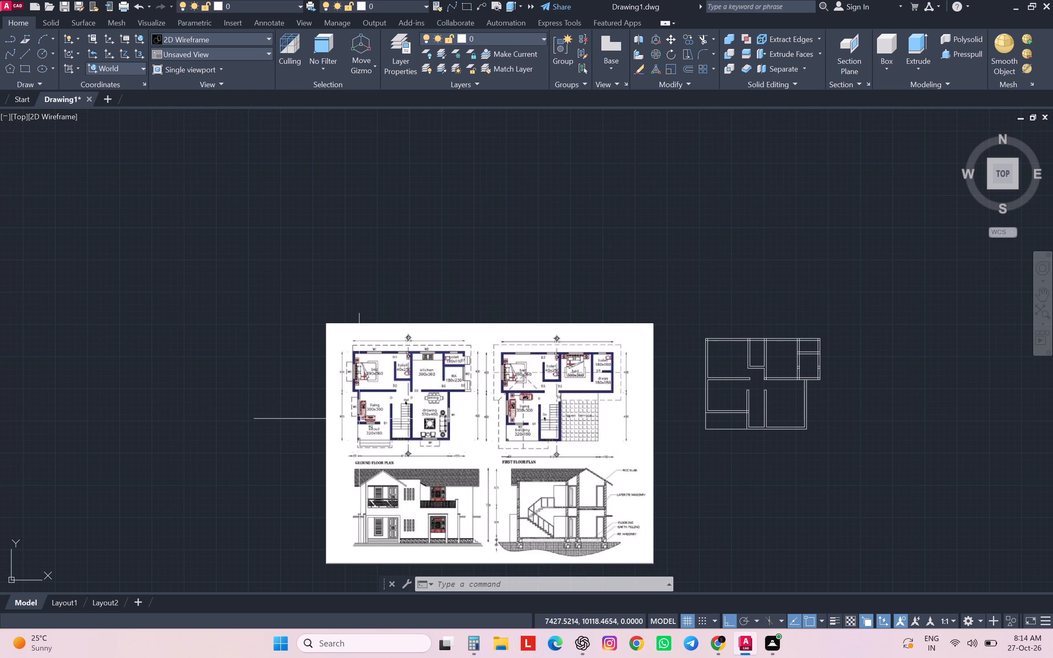
middle_click_drag(375, 400, 348, 355)
scroll(353, 341, "up", 3)
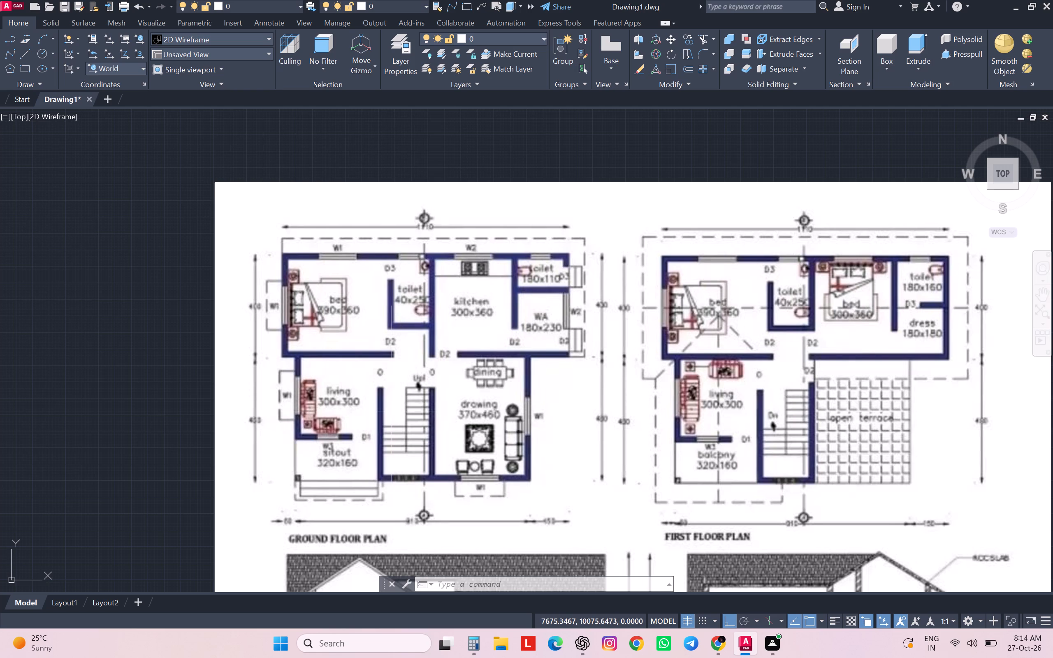
scroll(391, 411, "down", 1)
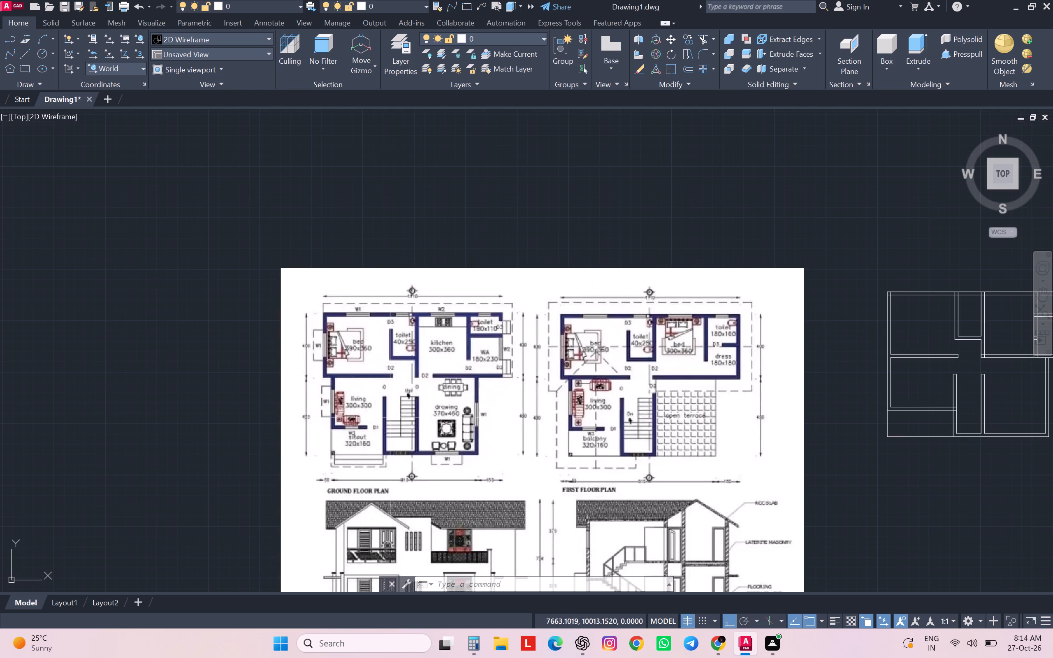
scroll(497, 397, "down", 1)
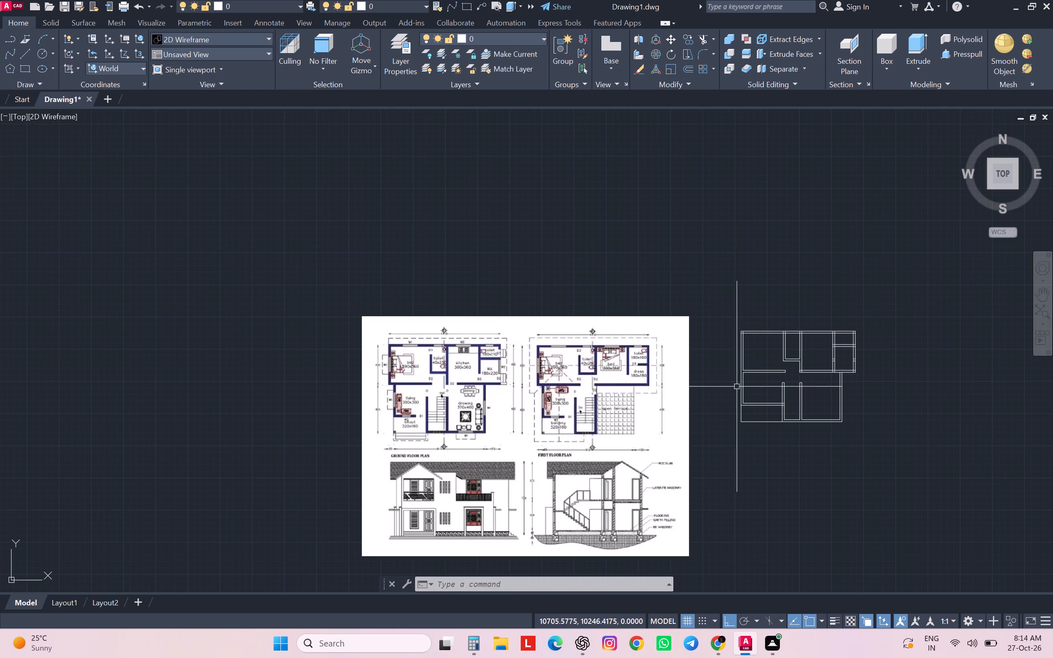
scroll(513, 420, "up", 1)
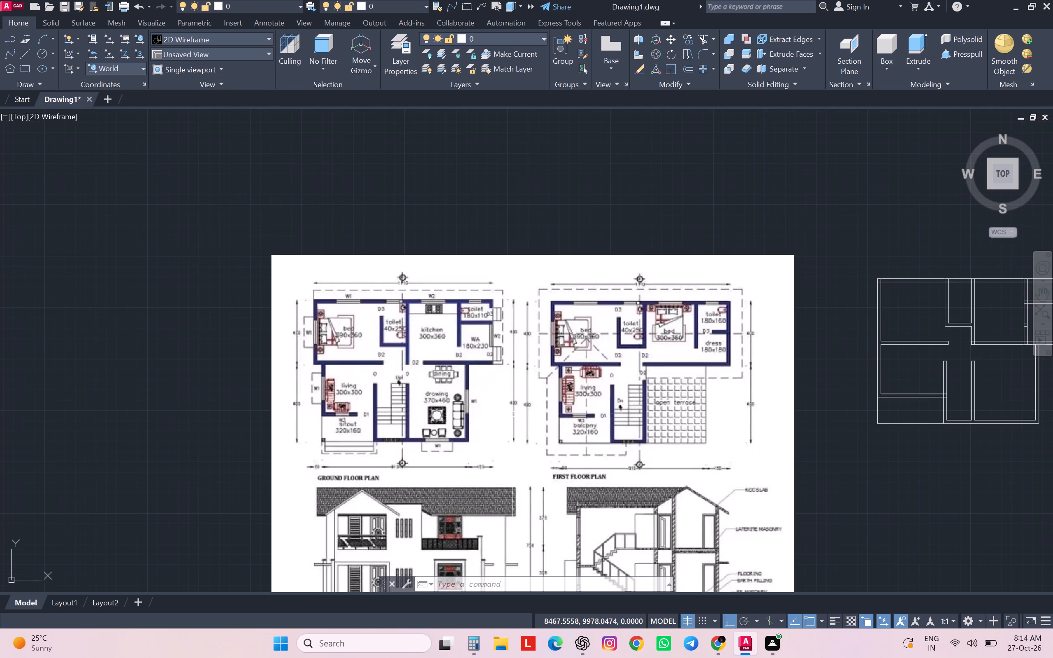
scroll(940, 400, "up", 1)
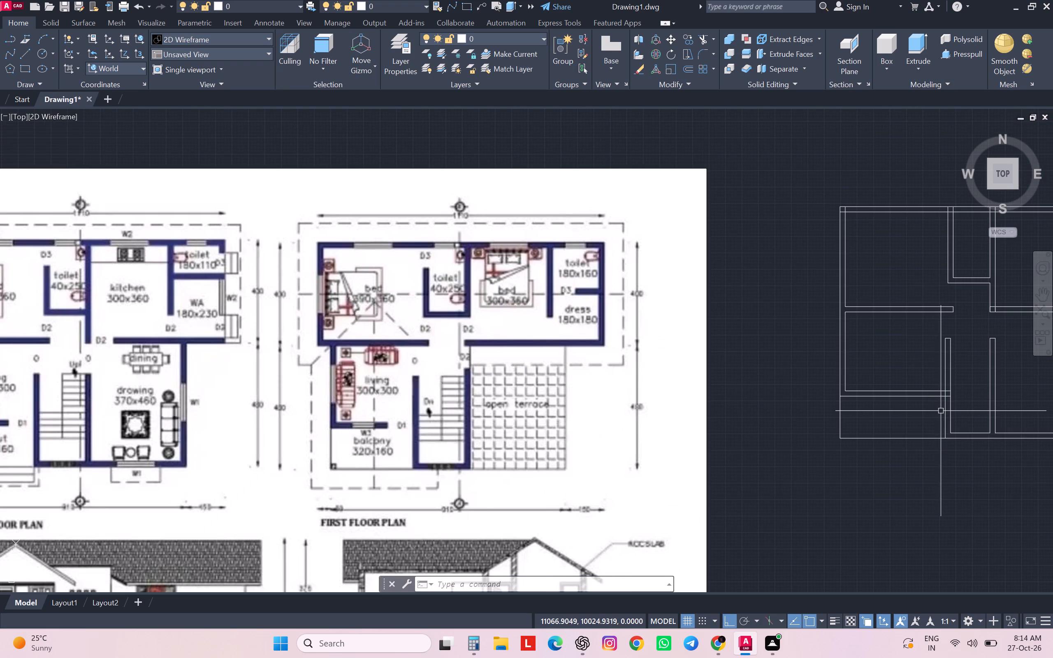
scroll(941, 411, "down", 1)
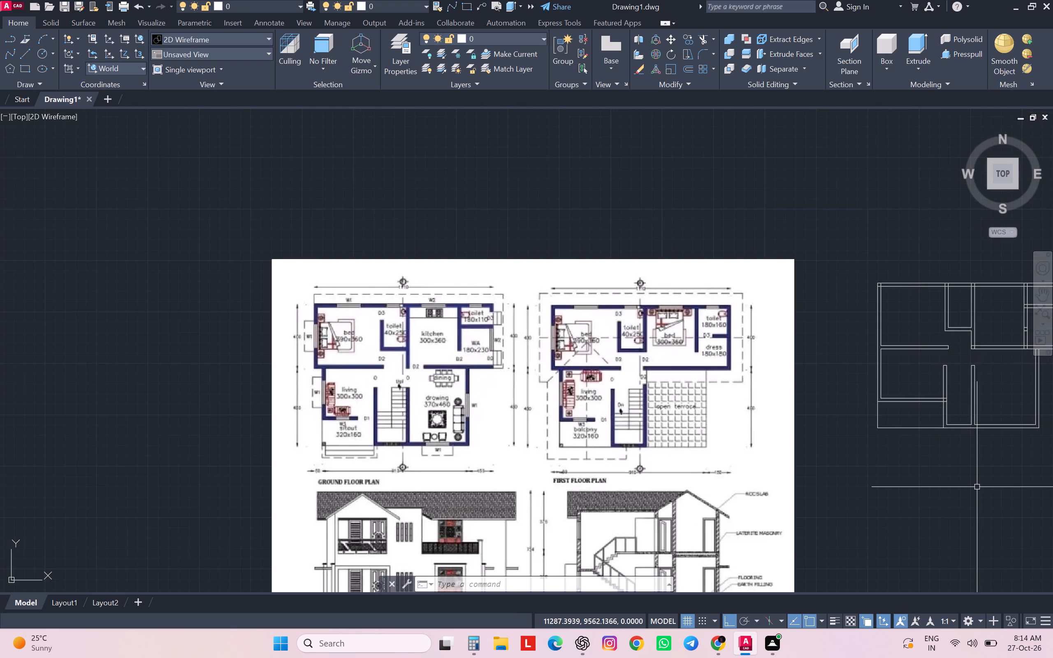
scroll(977, 487, "down", 1)
middle_click_drag(977, 487, 804, 444)
scroll(763, 390, "up", 1)
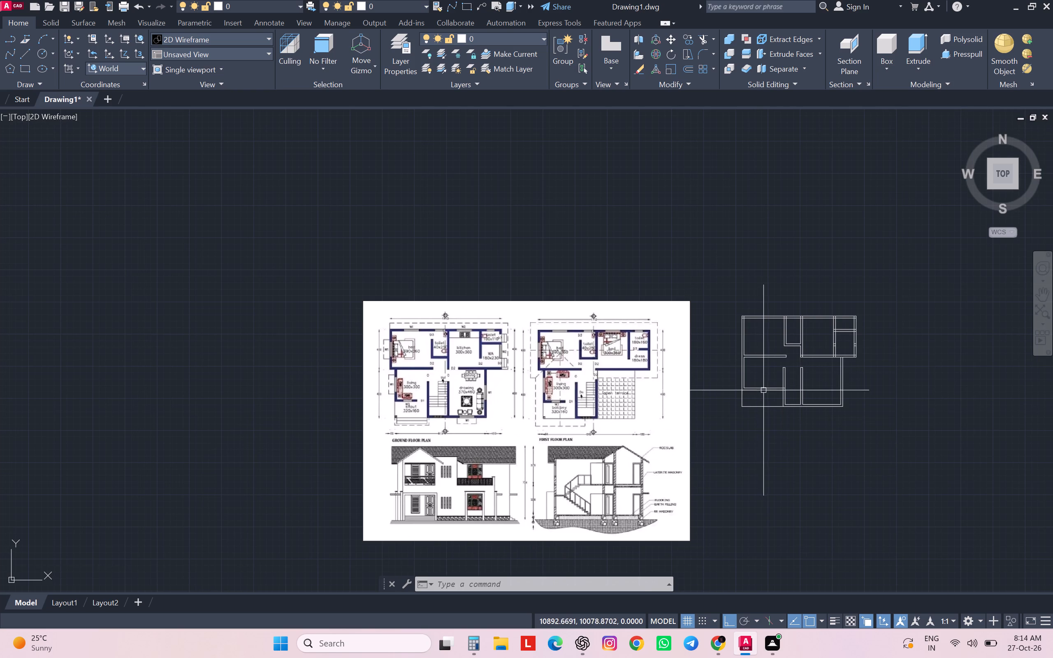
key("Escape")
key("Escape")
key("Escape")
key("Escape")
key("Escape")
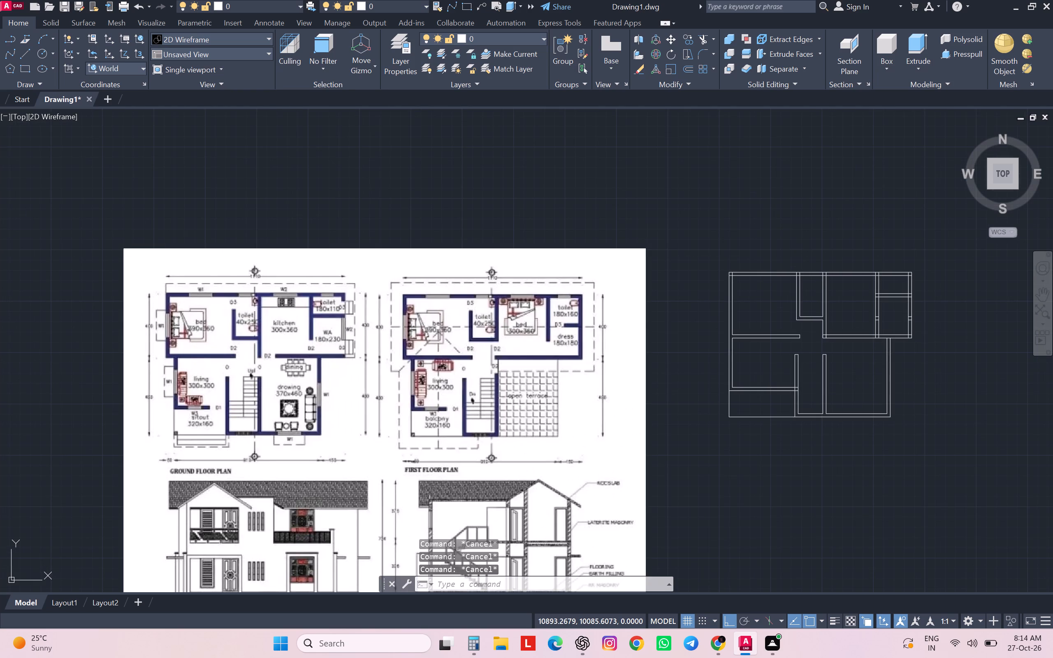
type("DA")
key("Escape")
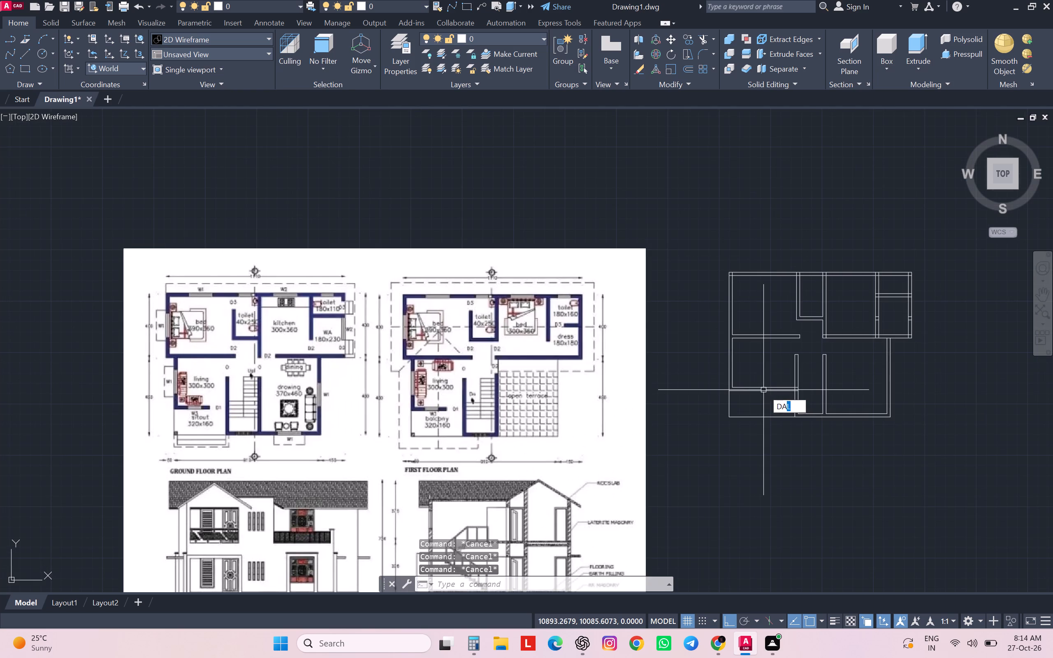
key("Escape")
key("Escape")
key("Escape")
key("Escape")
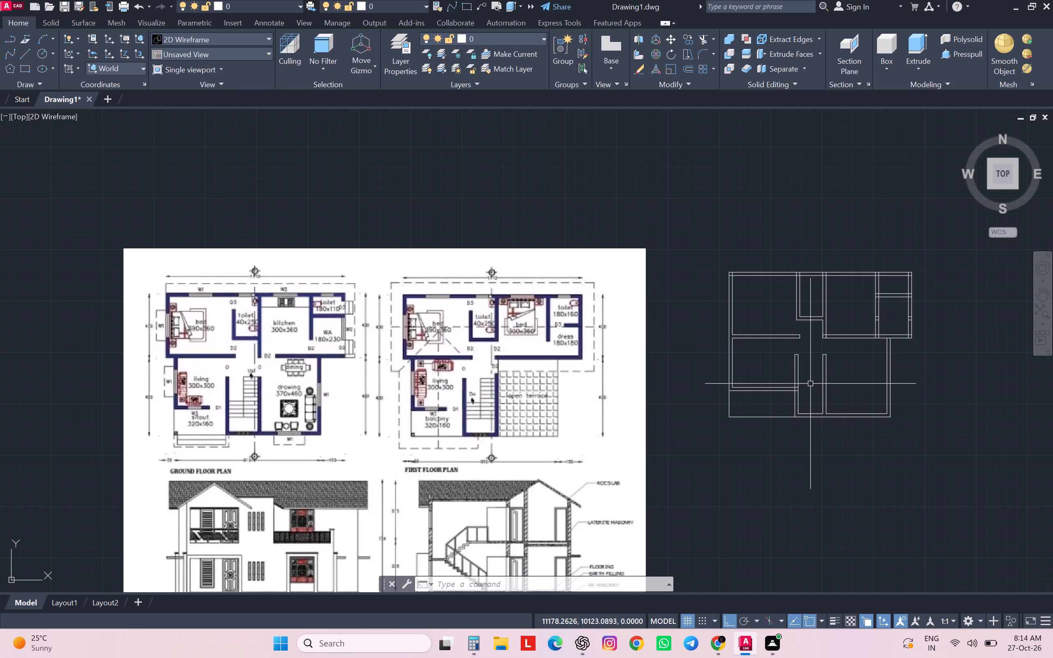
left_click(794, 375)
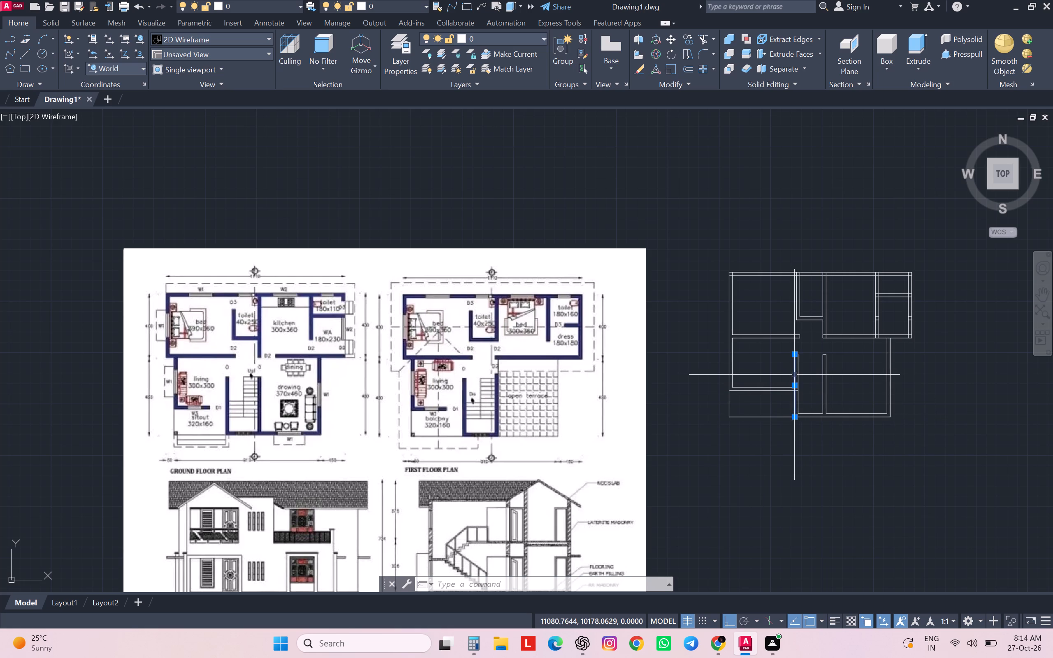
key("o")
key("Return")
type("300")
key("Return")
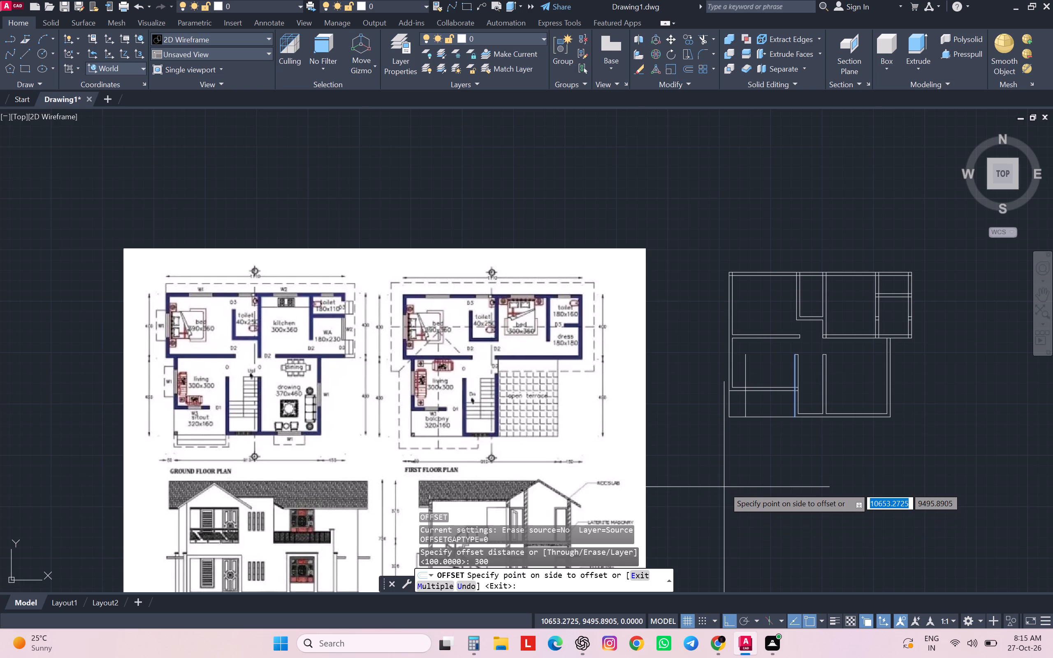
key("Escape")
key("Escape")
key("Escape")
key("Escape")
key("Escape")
Erase the staircase's left wall with its end cap and both lines of the living room's bottom wall.
scroll(798, 412, "up", 2)
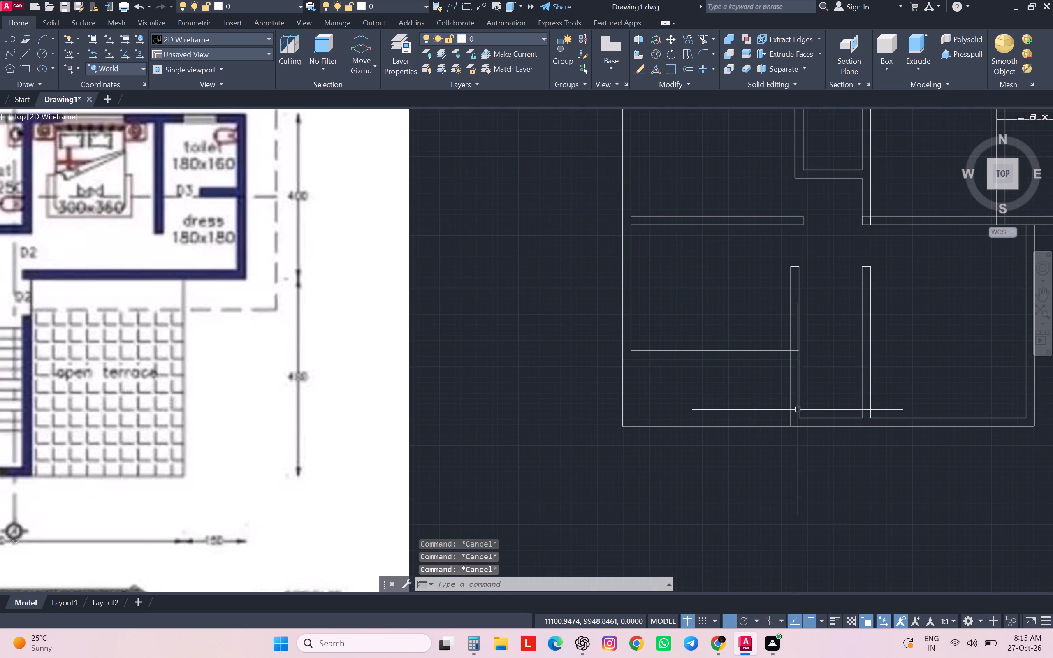
left_click(809, 251)
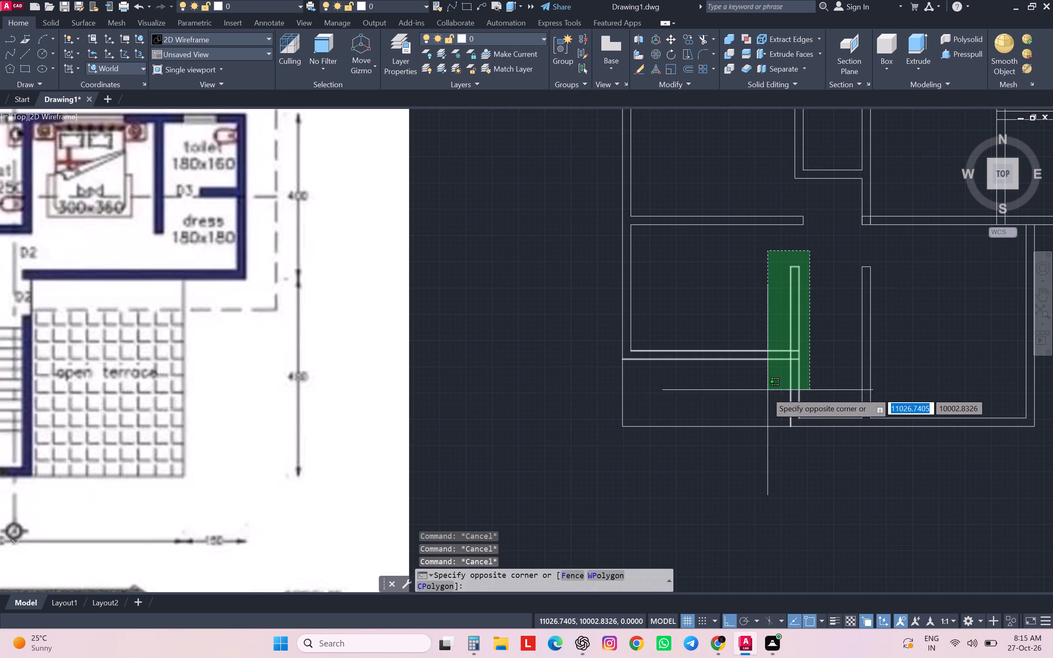
left_click(766, 392)
key("Delete")
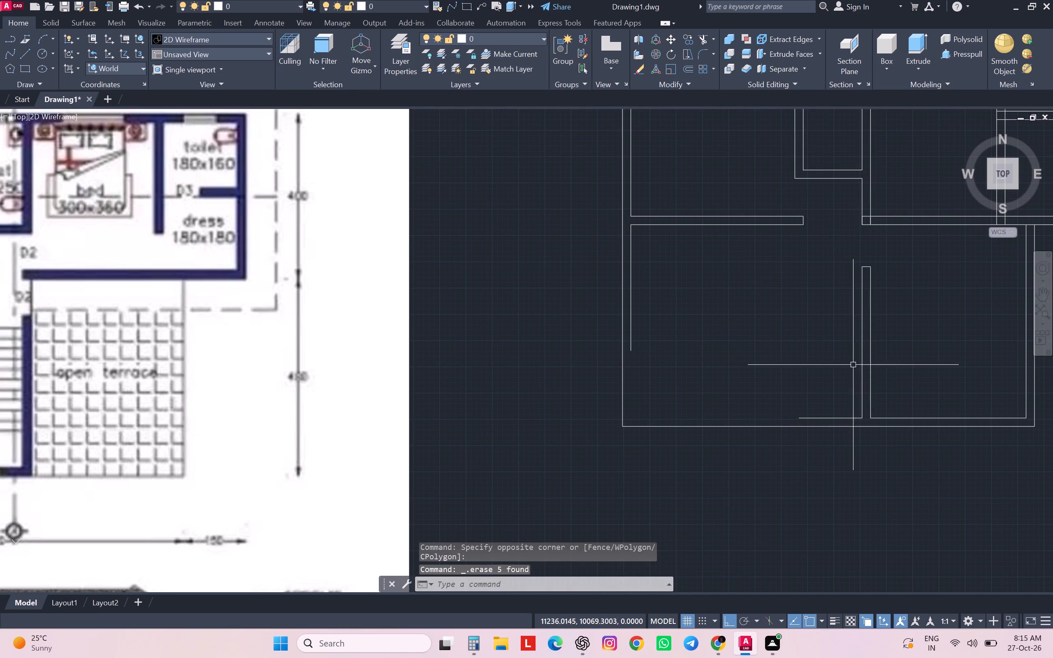
Offset the staircase right wall's inner line 160 cm toward the living room.
left_click(860, 363)
key("o")
key("Return")
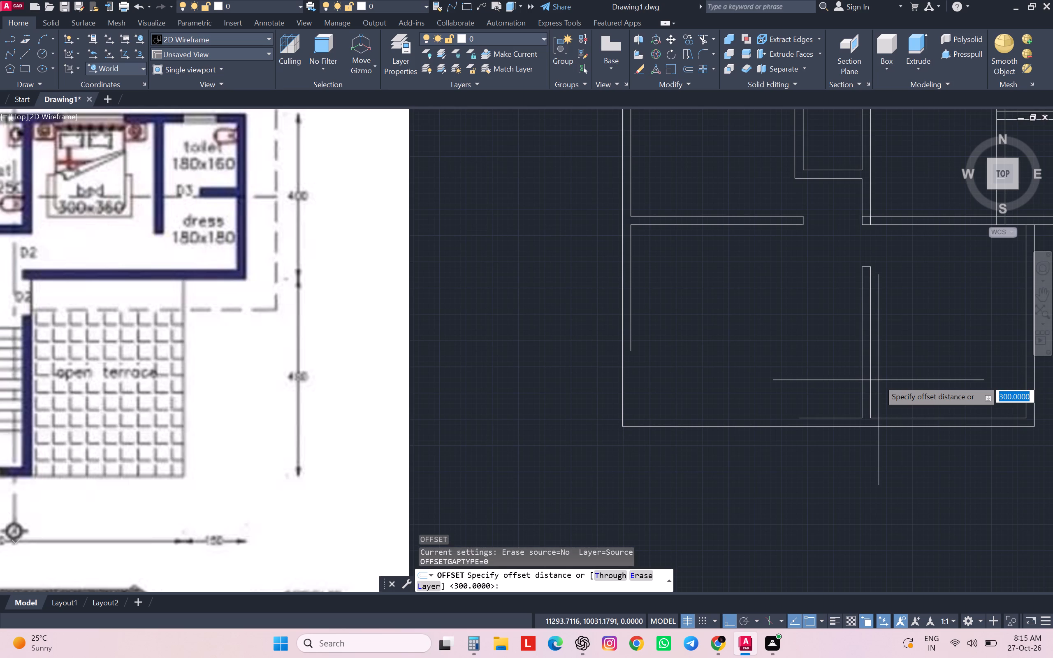
type("160")
key("Return")
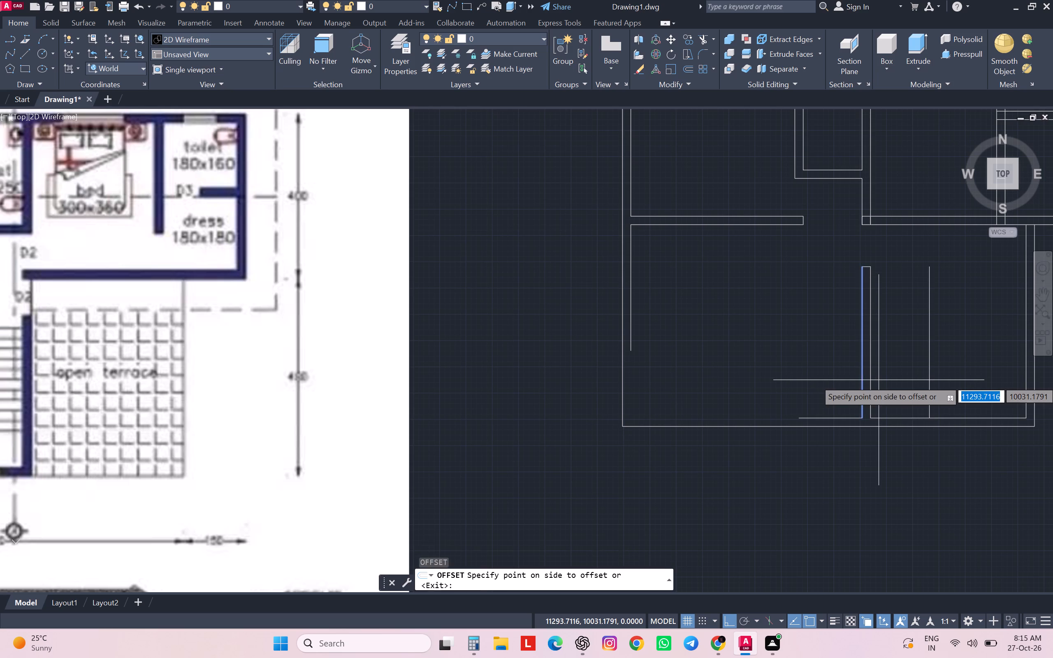
left_click(711, 480)
key("Escape")
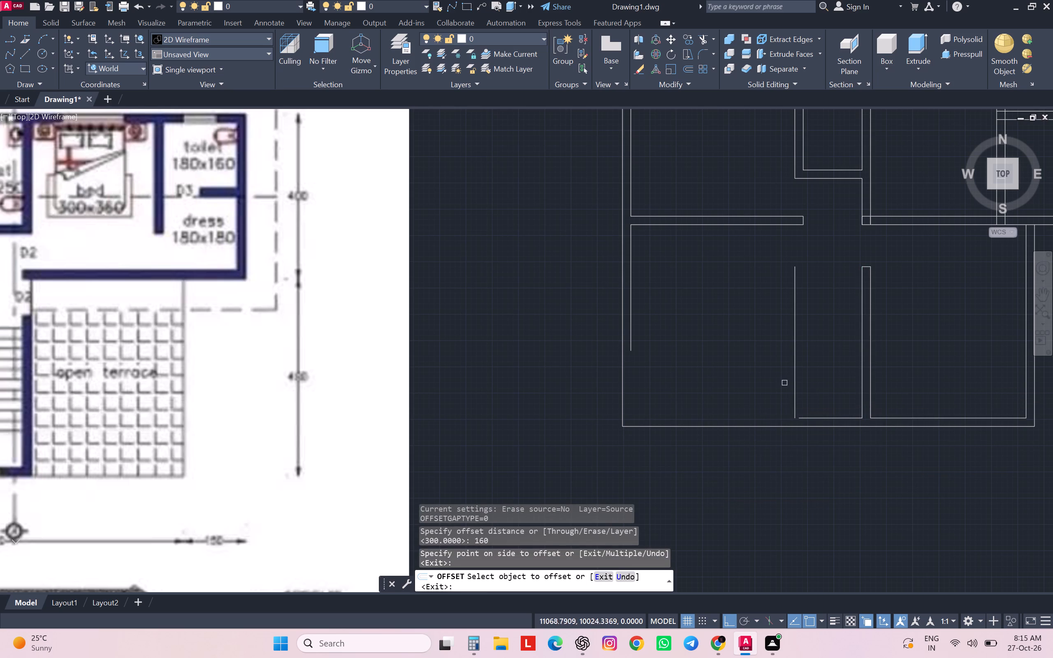
key("Escape")
key("Escape")
key("Escape")
Offset the staircase's new left wall line 20 cm toward the living room to form the wall thickness.
key("o")
key("Return")
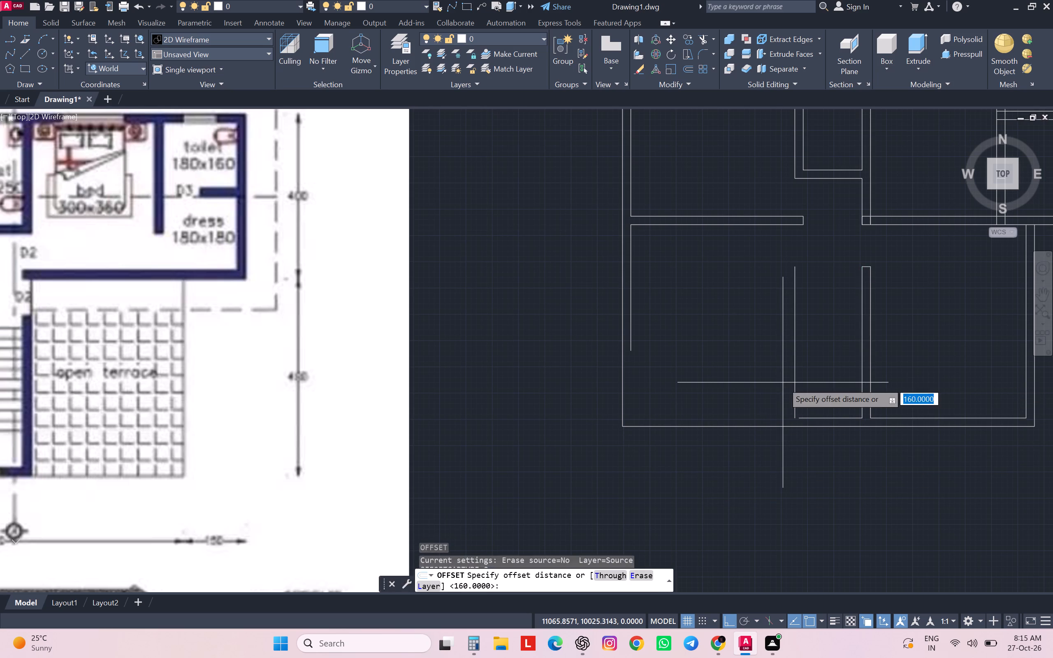
type("20")
key("Return")
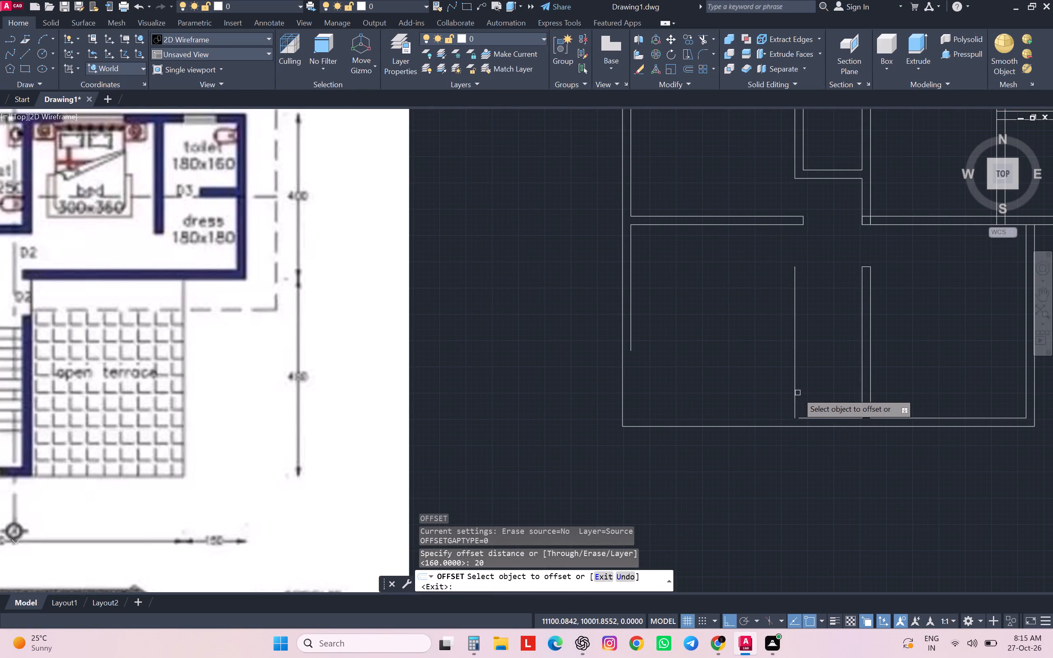
left_click(796, 392)
left_click(723, 396)
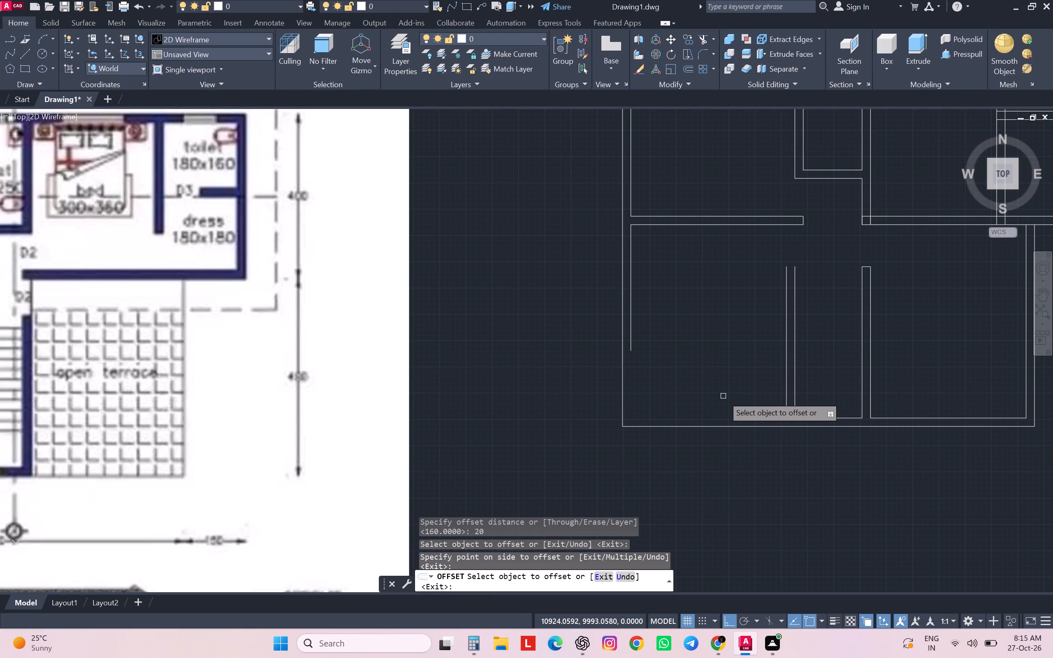
scroll(723, 396, "down", 1)
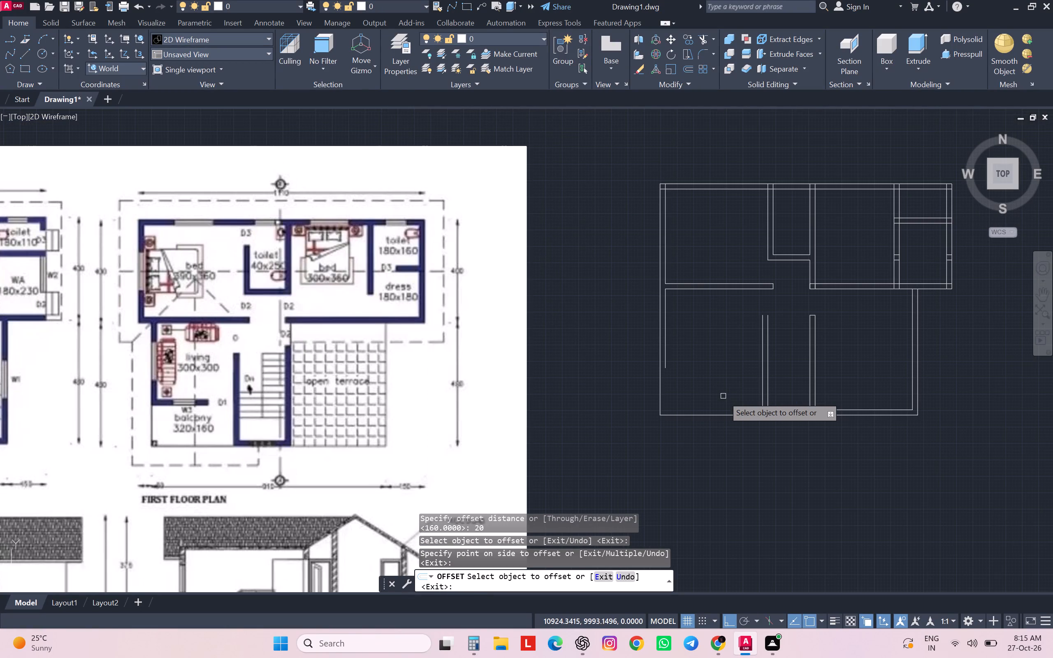
scroll(761, 394, "down", 1)
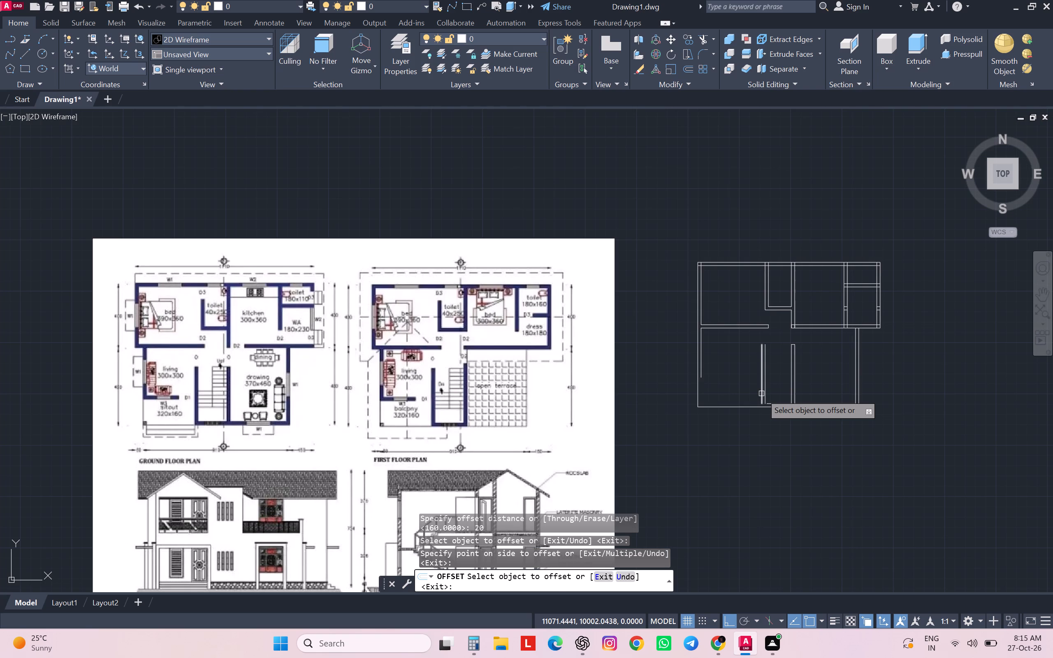
key("Escape")
key("Escape")
key("Escape")
key("Escape")
key("Escape")
Offset the outer line of the staircase's left wall 300 cm across the living room.
key("o")
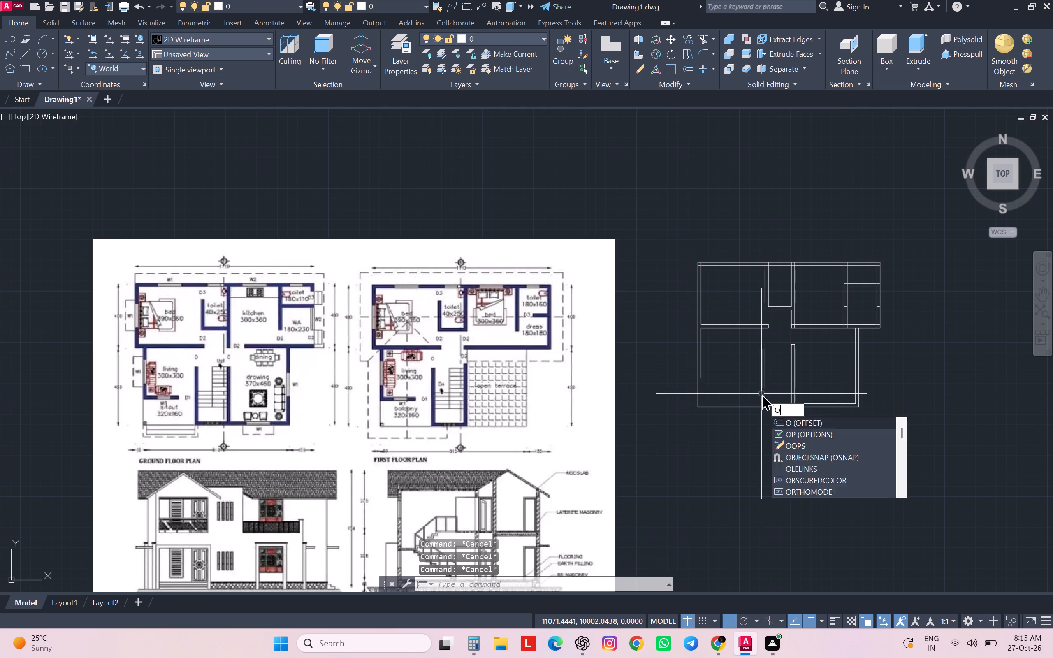
key("Return")
type("300")
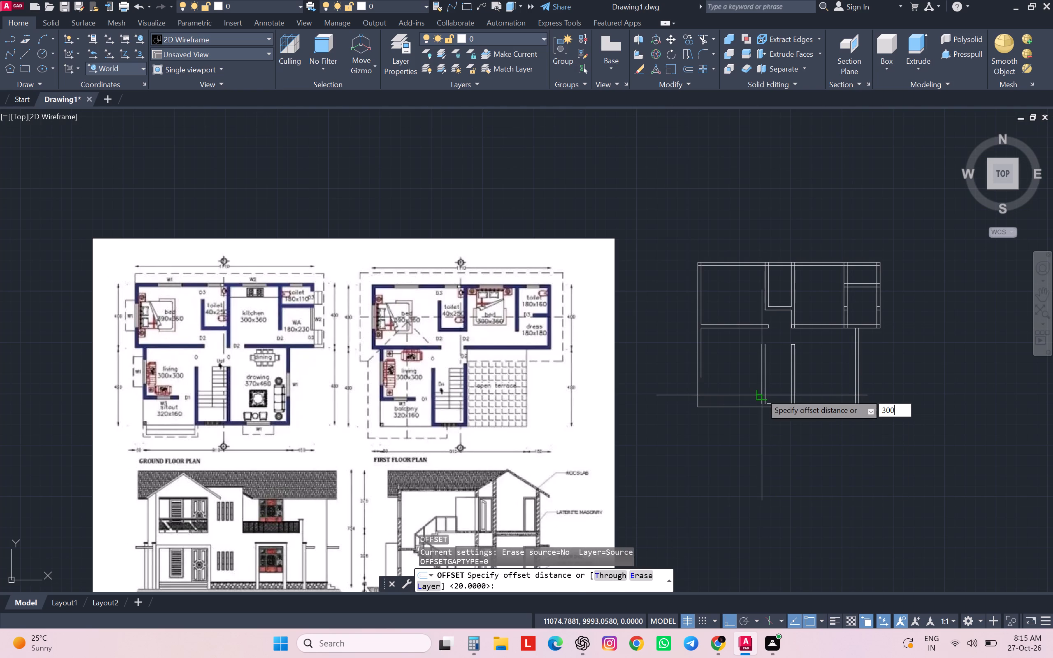
key("Return")
scroll(761, 394, "up", 2)
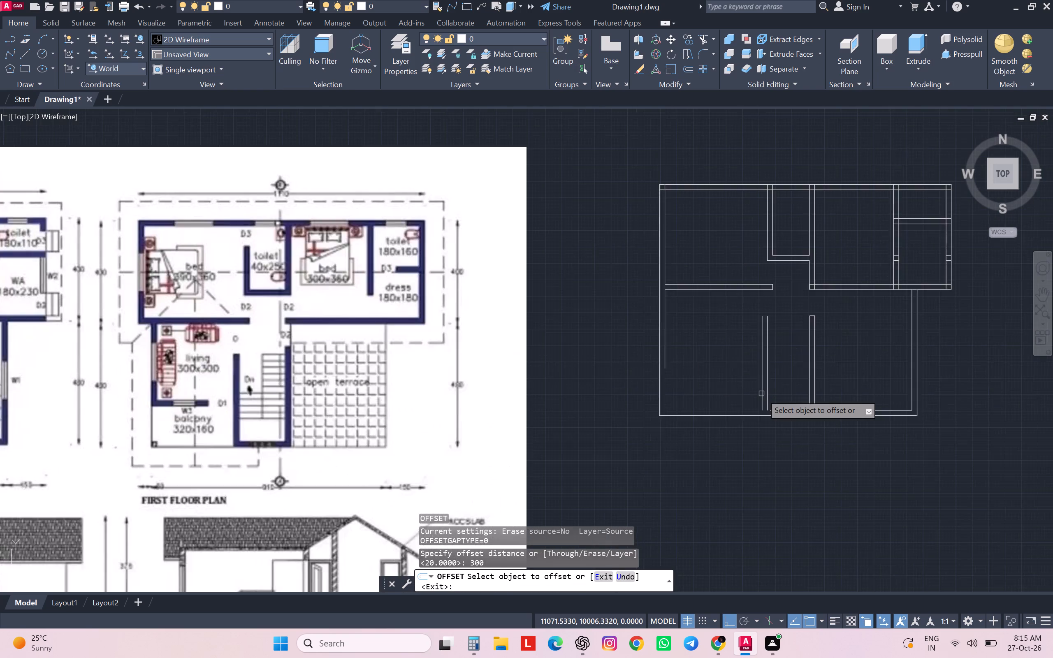
left_click(761, 394)
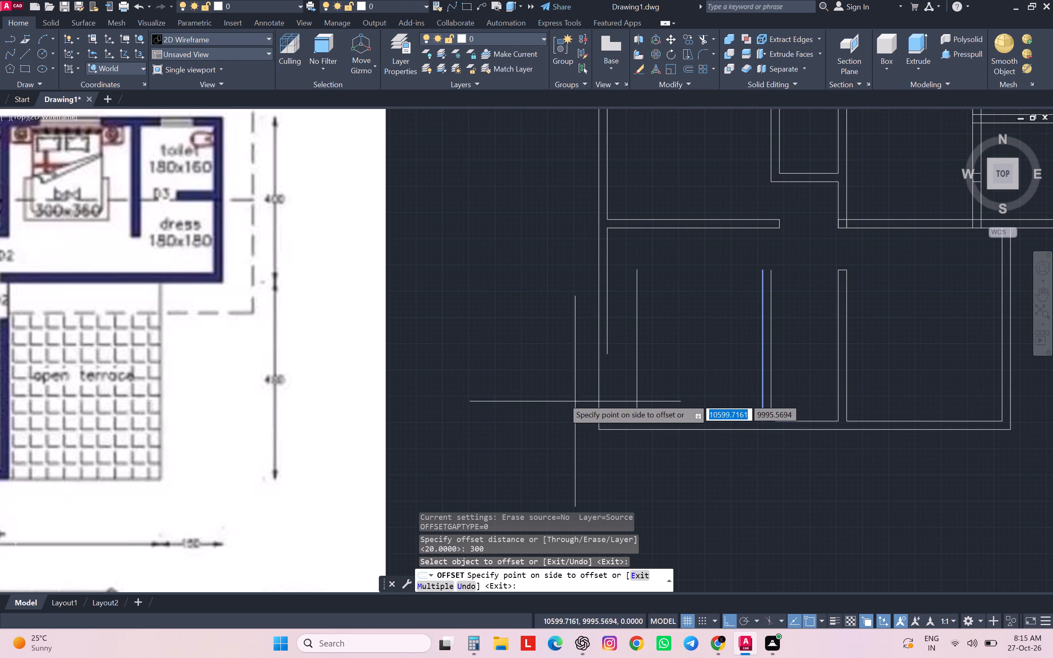
left_click(563, 398)
key("Escape")
key("Escape")
key("Escape")
key("Escape")
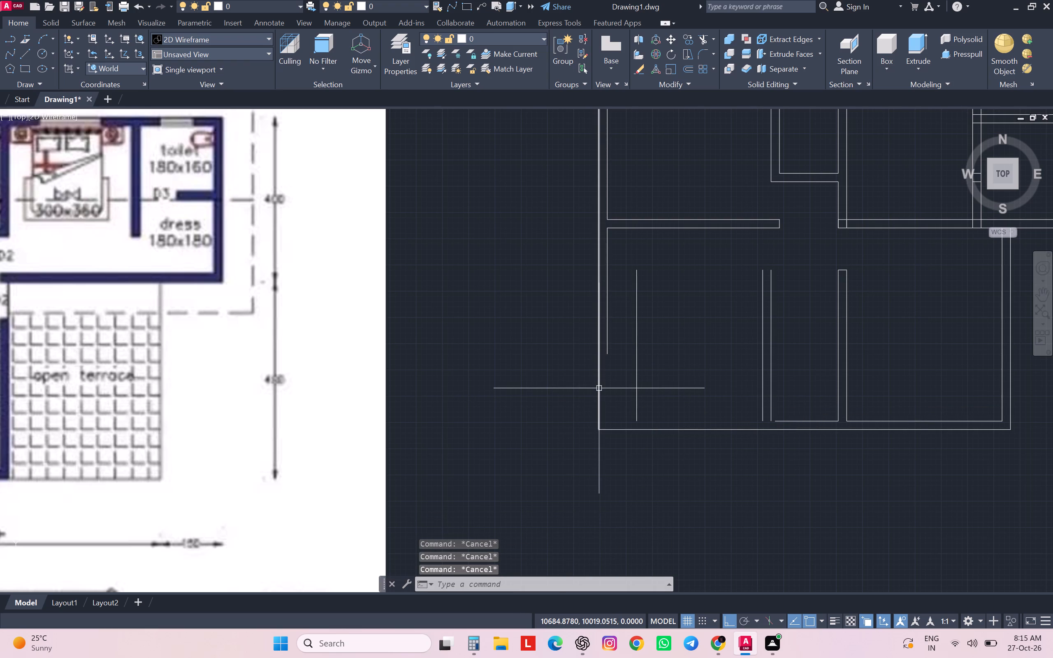
Offset the living room's new left wall line 20 cm outward to form the wall thickness.
key("u")
key("BackSpace")
key("o")
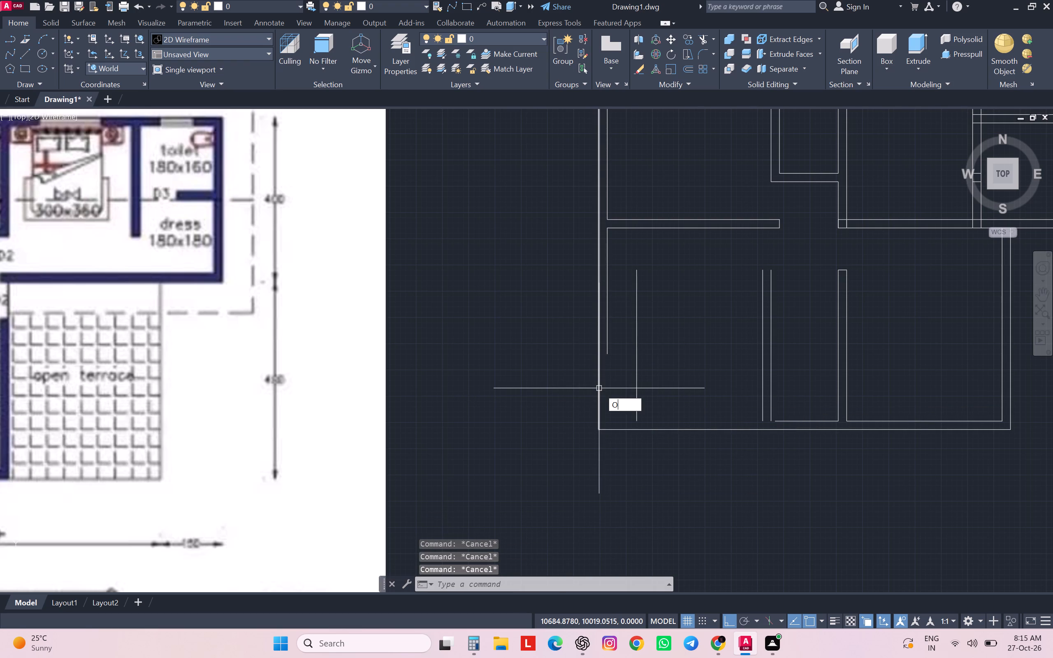
key("Return")
type("20")
key("Return")
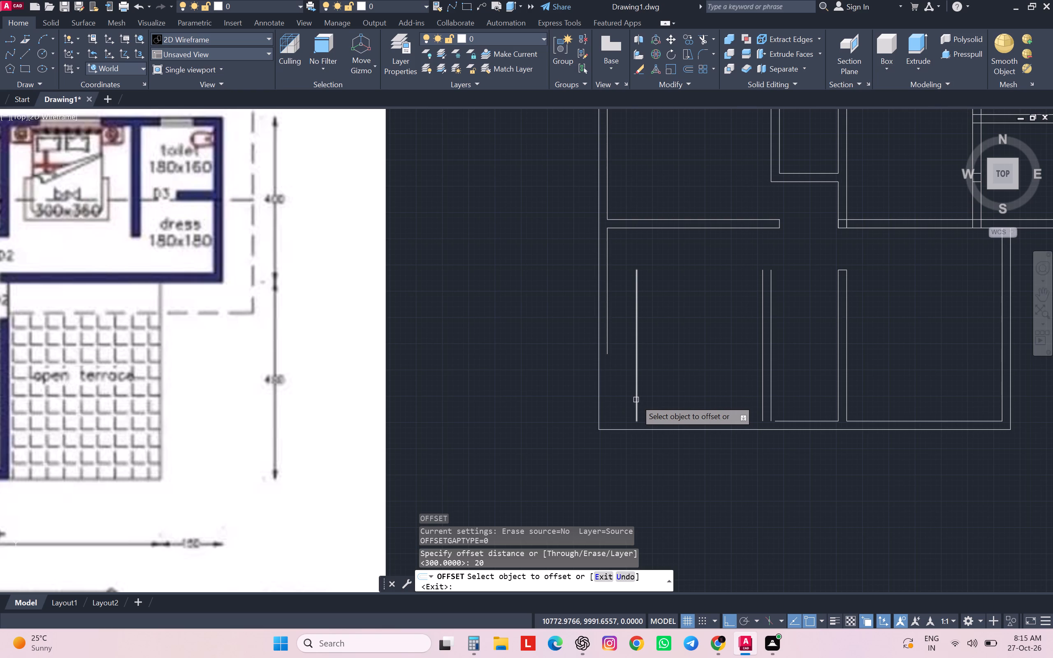
left_click(636, 400)
left_click(573, 401)
scroll(593, 396, "down", 2)
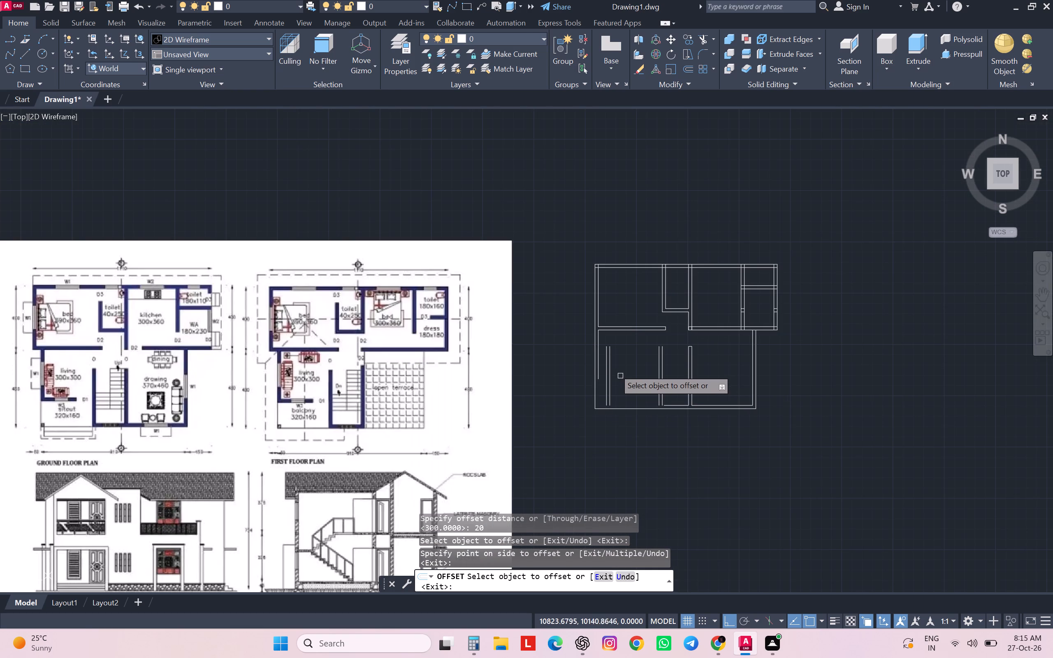
key("Escape")
key("Escape")
key("Escape")
key("Escape")
key("Escape")
Extend both lines of the living room's new left wall up to the bedroom's bottom wall.
type("EX")
key("space")
left_click(607, 368)
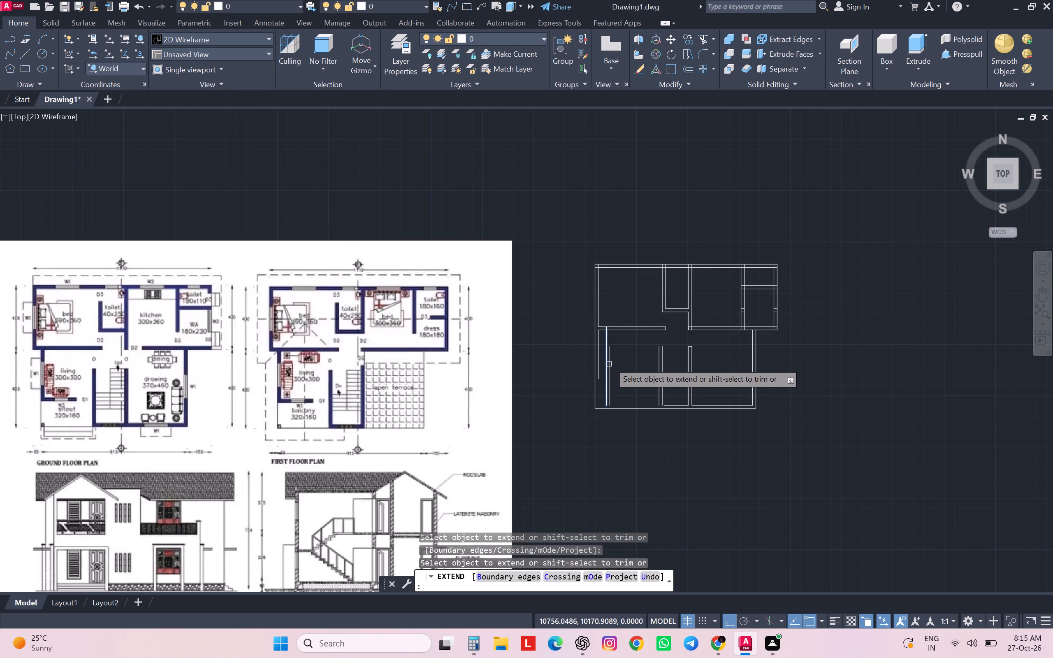
left_click(610, 362)
scroll(596, 329, "up", 4)
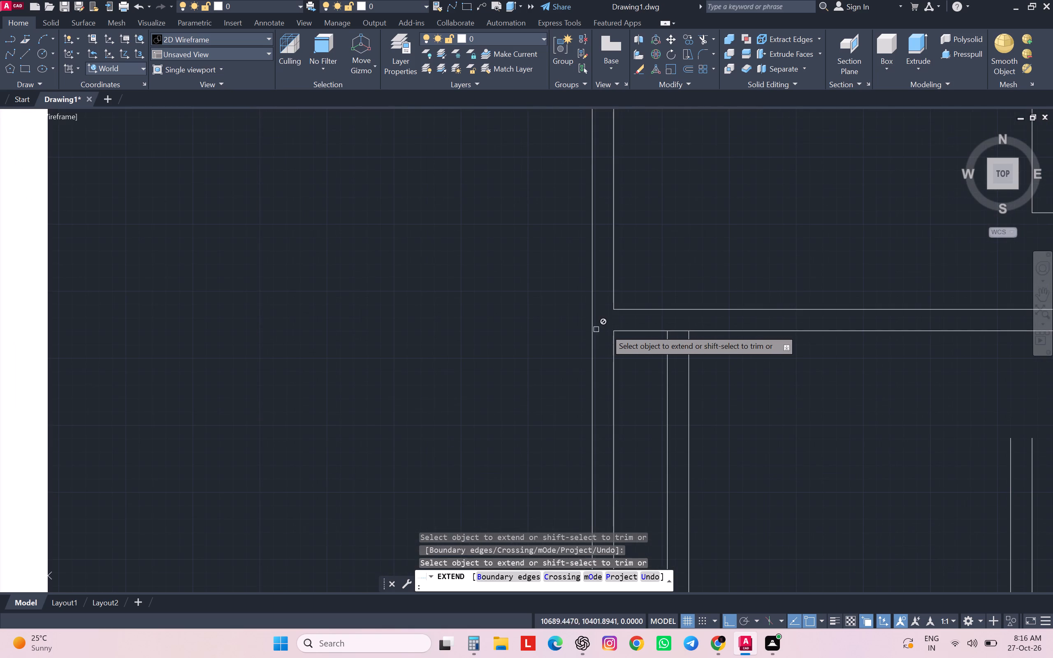
Extend the bedroom's lower bottom-wall line to the outer left corner and trim off the old left wall lines below it.
left_click(632, 329)
left_click(636, 372, "shift")
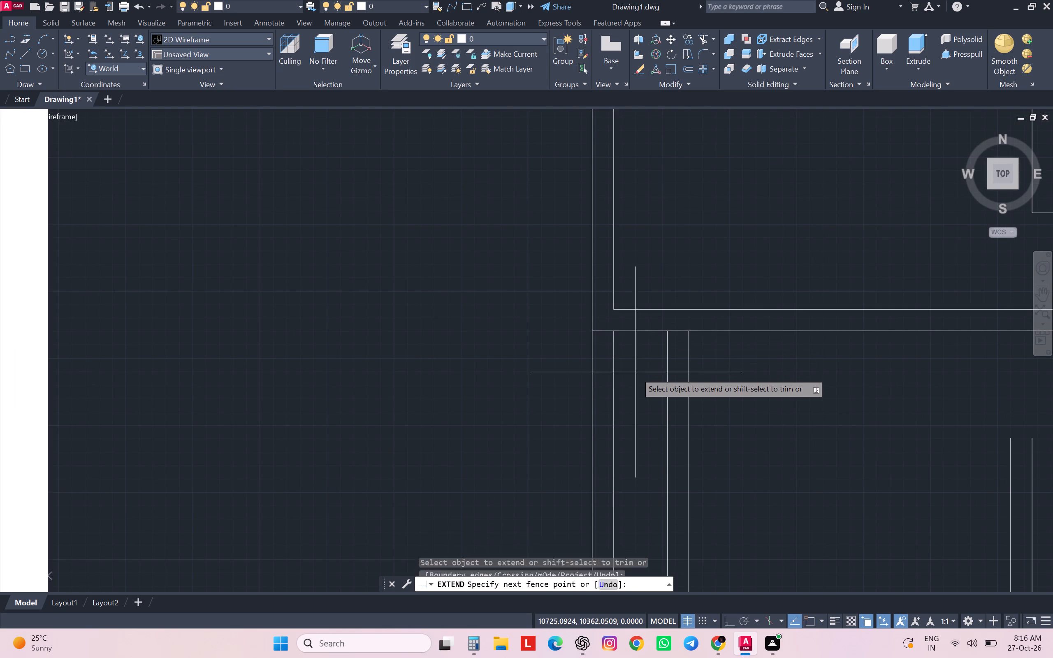
left_click(577, 389, "shift")
Extend the outer lines of the living room's and staircase's left walls to the bottom wall, and close the staircase's inner bottom-left corner.
scroll(581, 380, "down", 5)
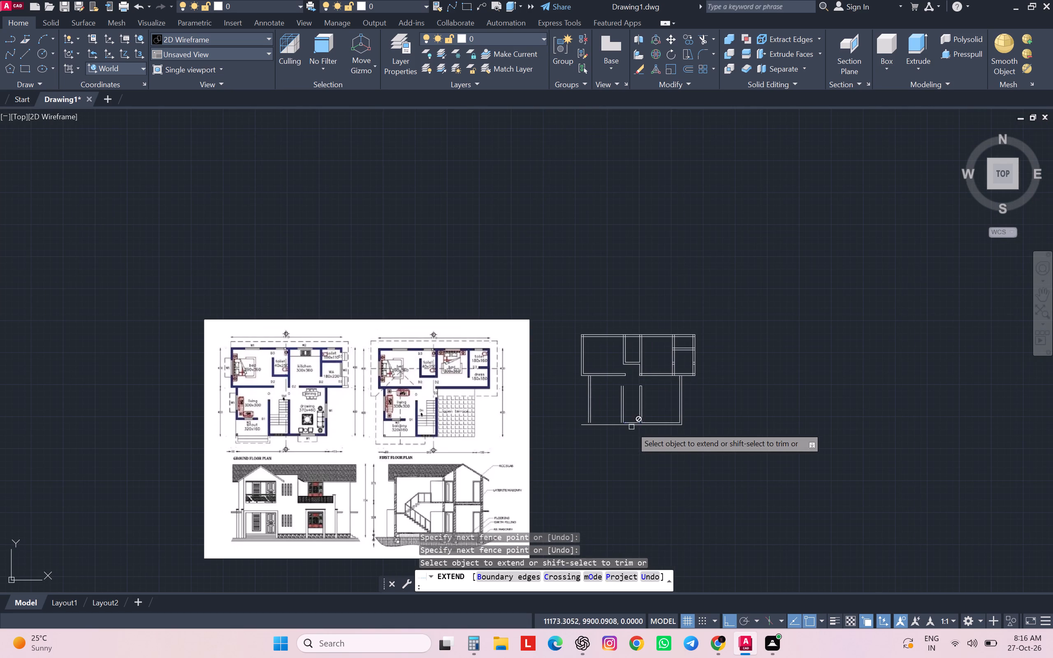
scroll(622, 420, "up", 2)
scroll(621, 425, "down", 1)
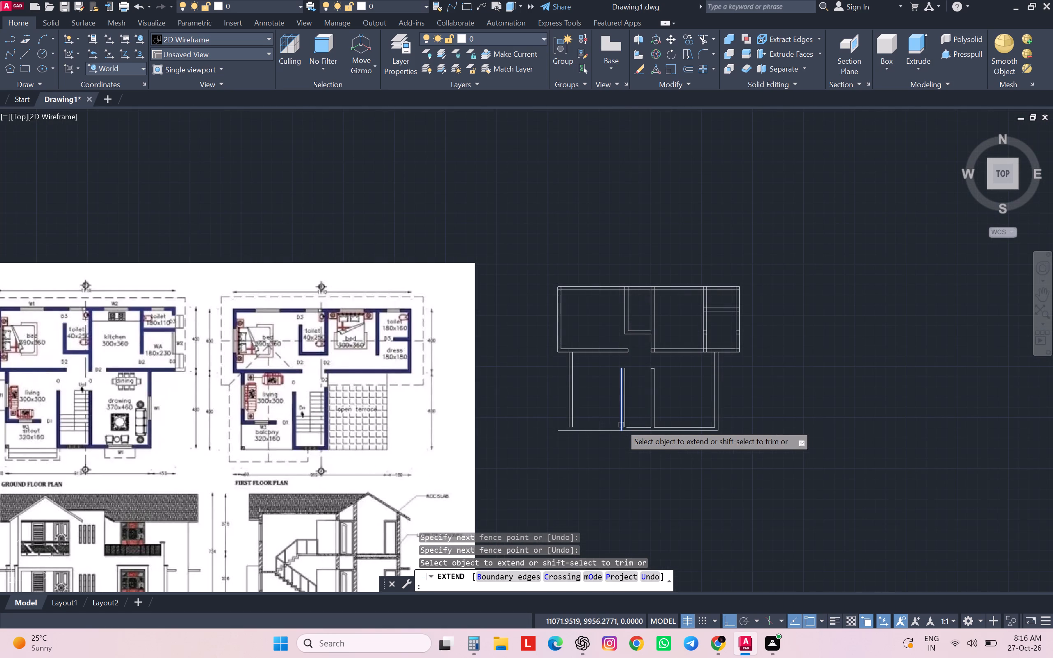
scroll(610, 439, "down", 1)
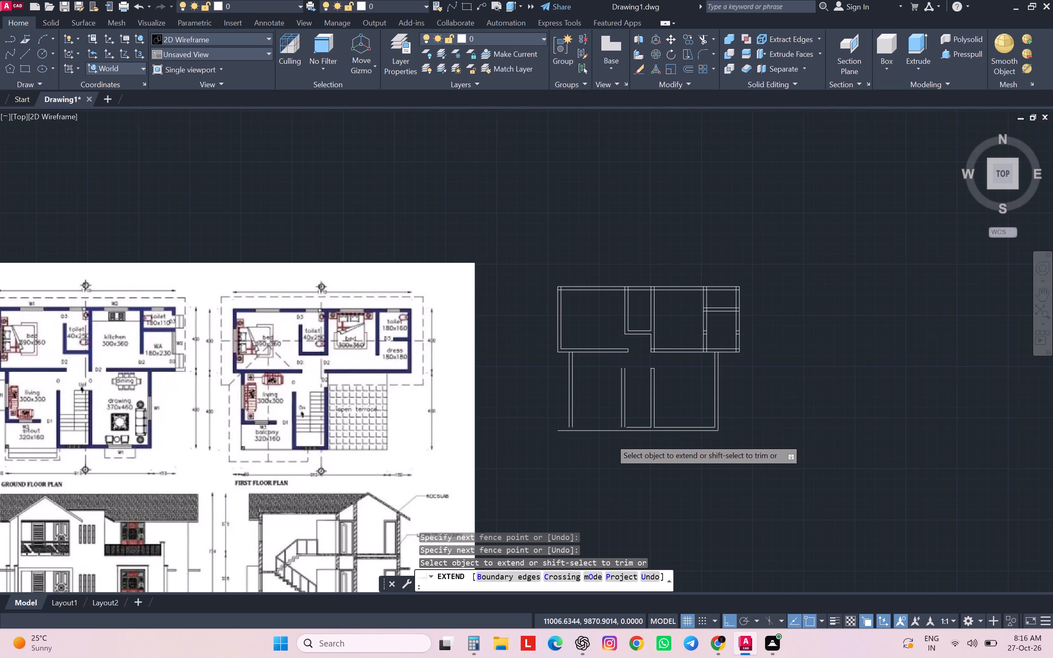
scroll(608, 442, "up", 3)
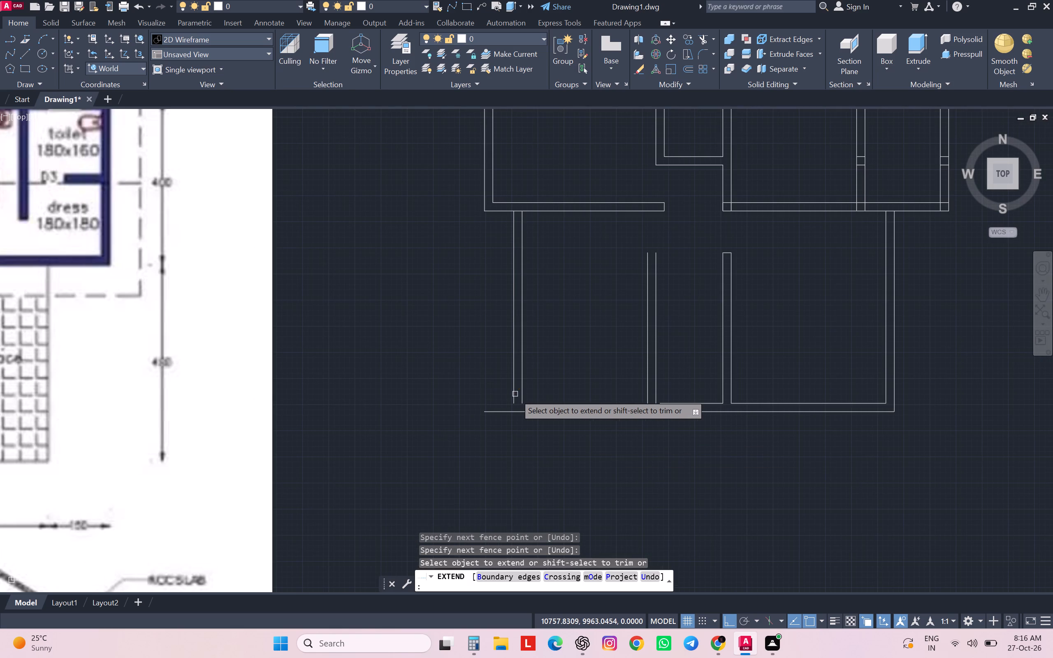
left_click(515, 394)
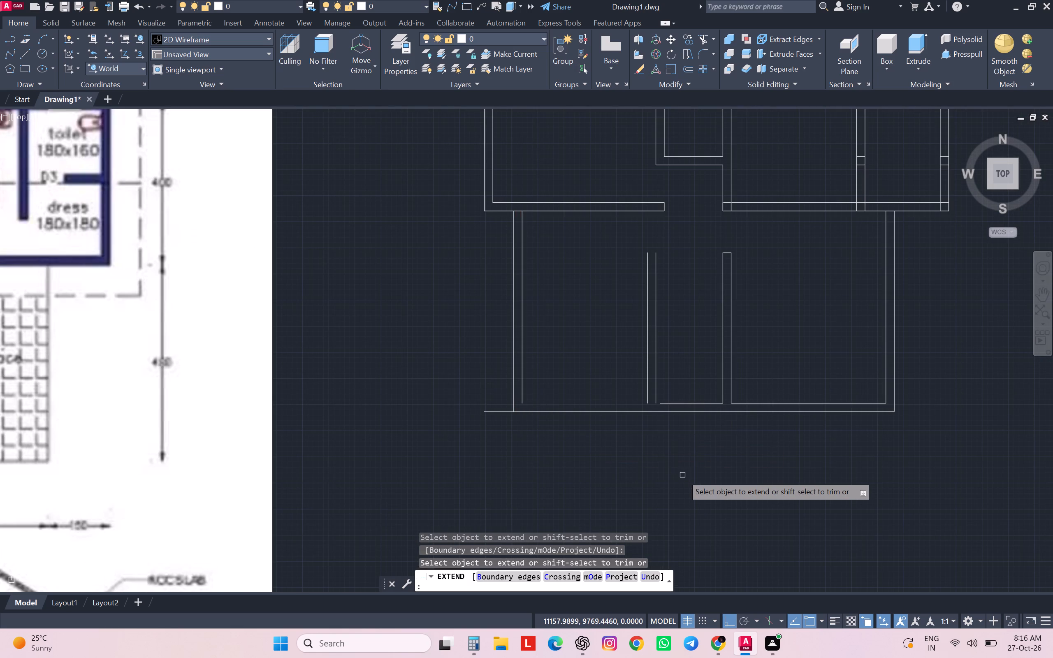
scroll(682, 475, "down", 1)
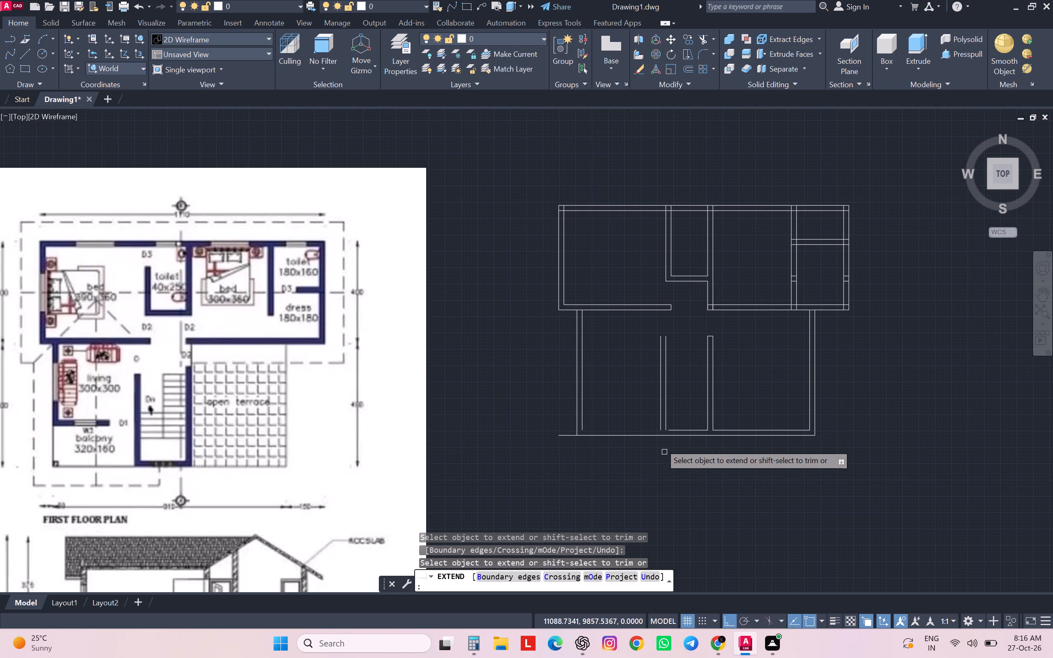
scroll(658, 433, "up", 2)
left_click(661, 419)
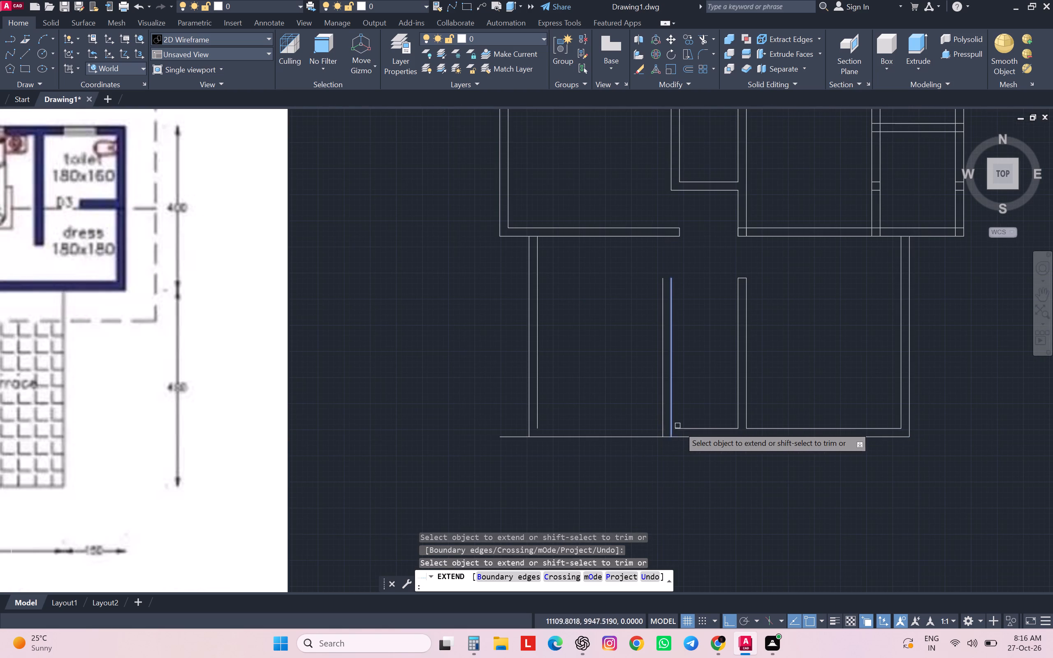
left_click(679, 426)
scroll(708, 446, "down", 1)
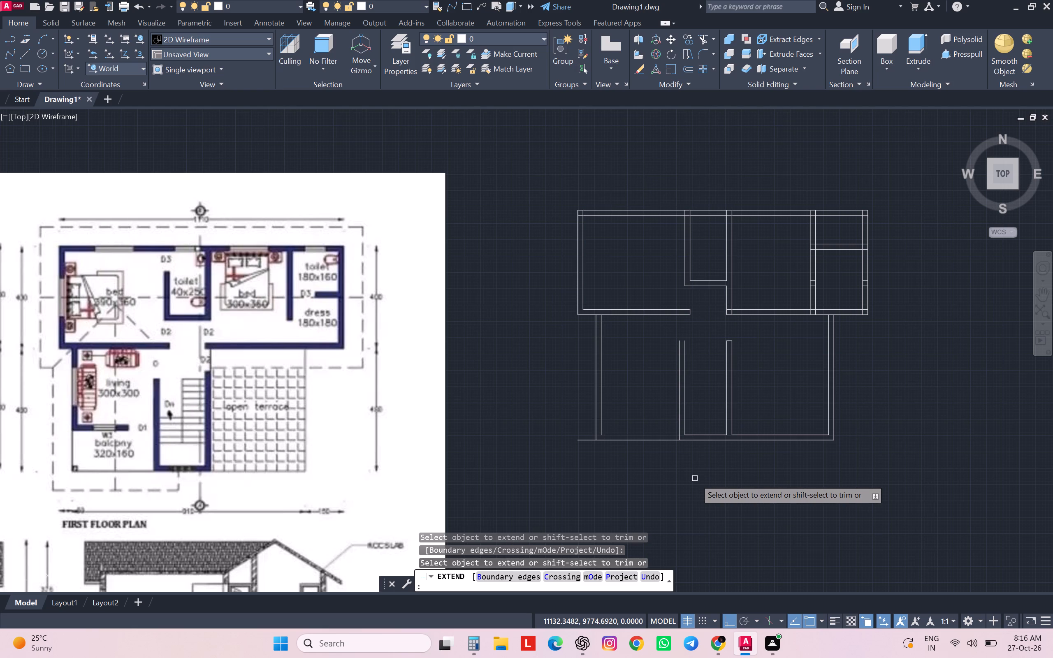
key("Escape")
key("Escape")
key("Escape")
key("Escape")
key("Escape")
key("Escape")
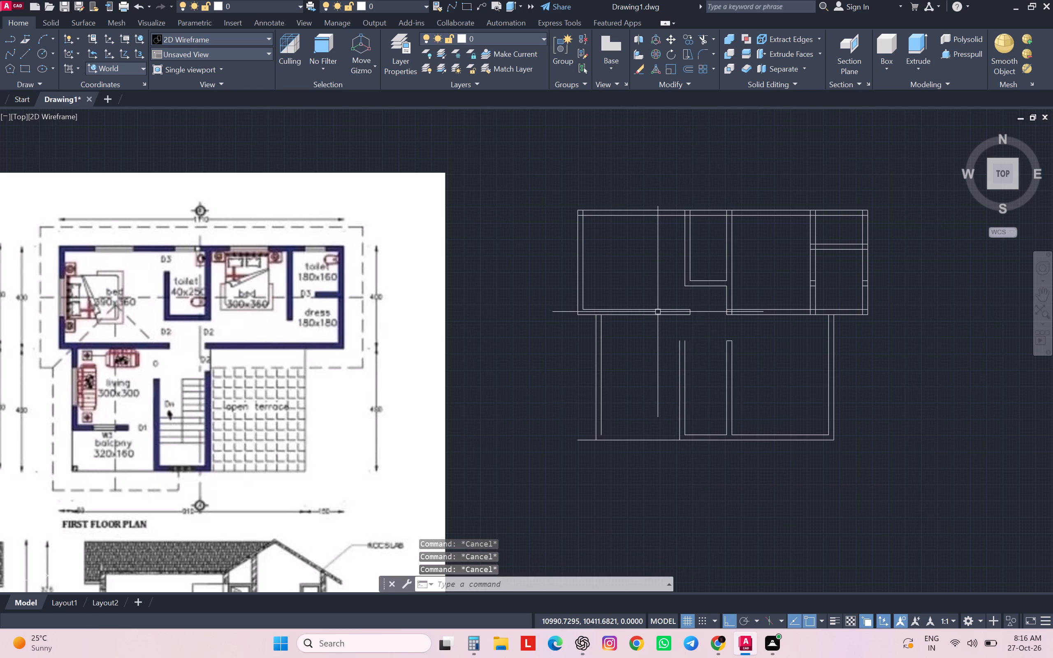
Offset the lower line of the bedroom's bottom wall 300 cm down into the living room.
key("o")
key("Return")
type("300")
key("Return")
scroll(658, 312, "up", 2)
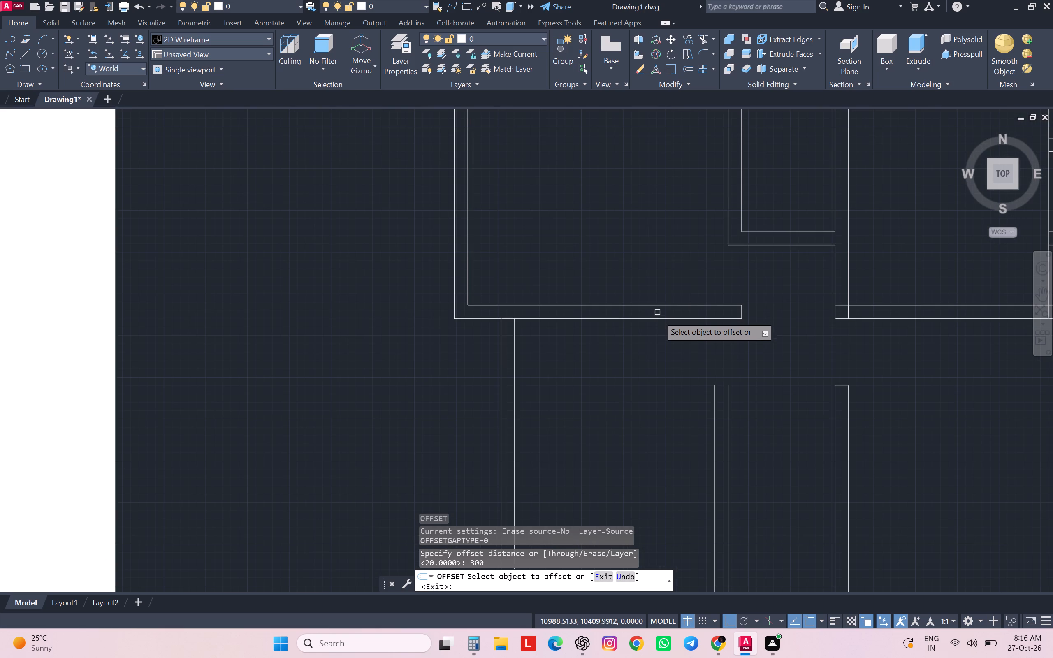
left_click(659, 318)
scroll(659, 318, "down", 2)
left_click(670, 468)
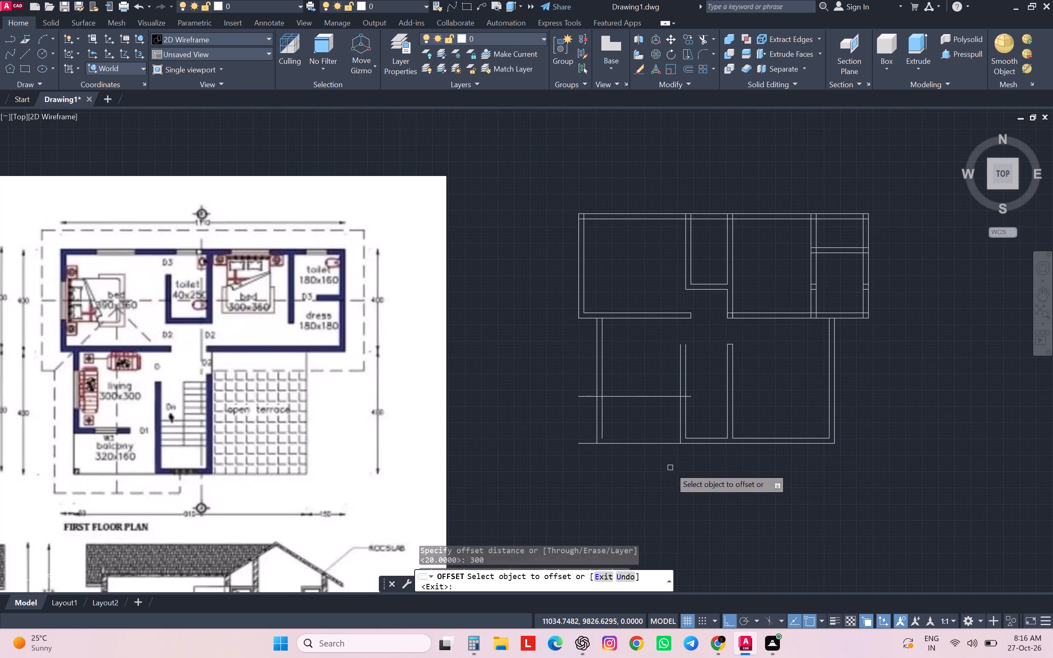
left_click(656, 396)
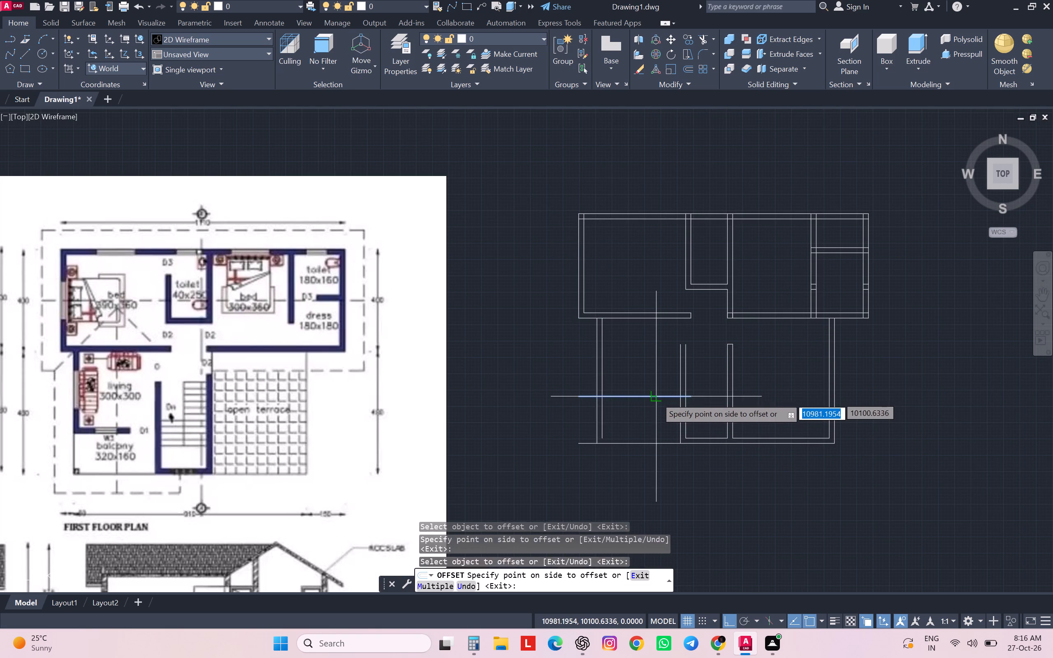
key("Escape")
key("Escape")
key("Escape")
key("Escape")
key("Escape")
Offset the living room's new bottom wall line 20 cm downward to form the wall thickness.
key("o")
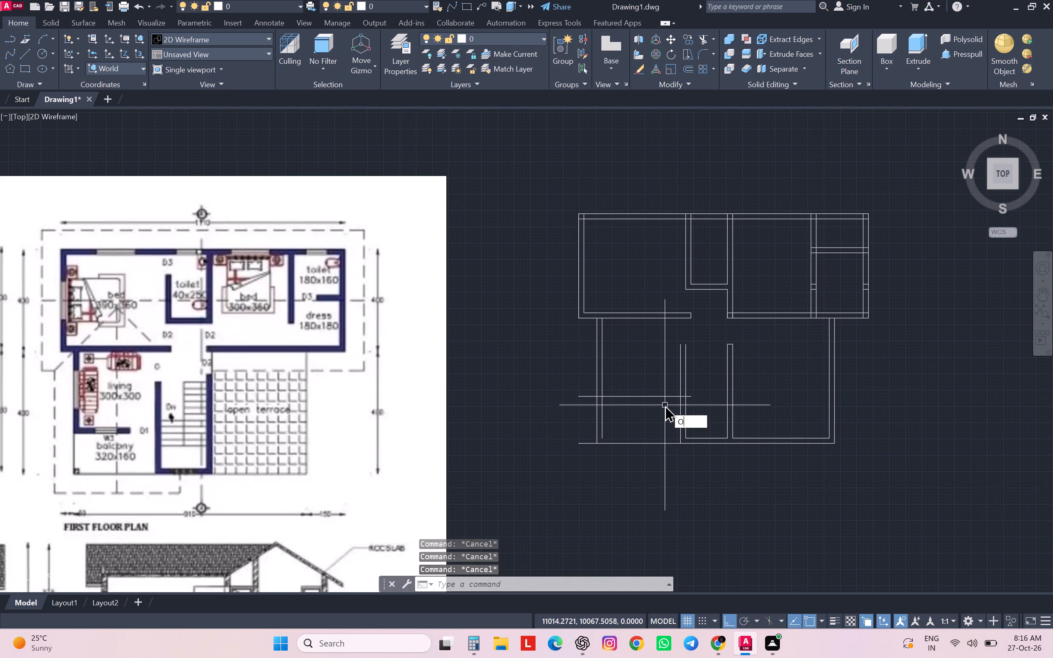
key("Return")
type("20")
key("Return")
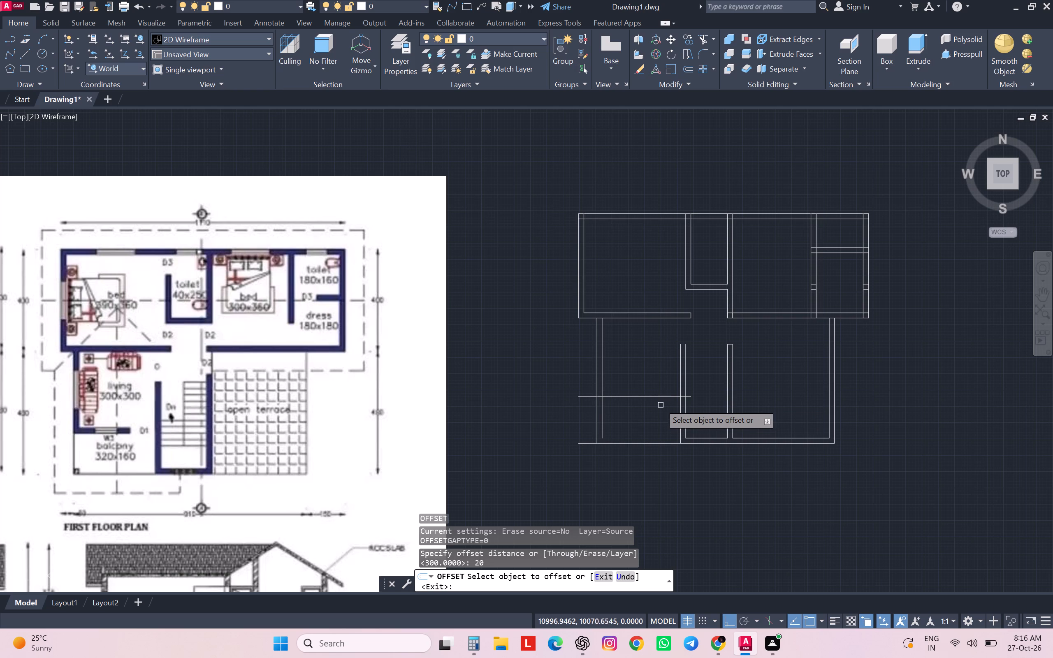
left_click(661, 398)
left_click(681, 480)
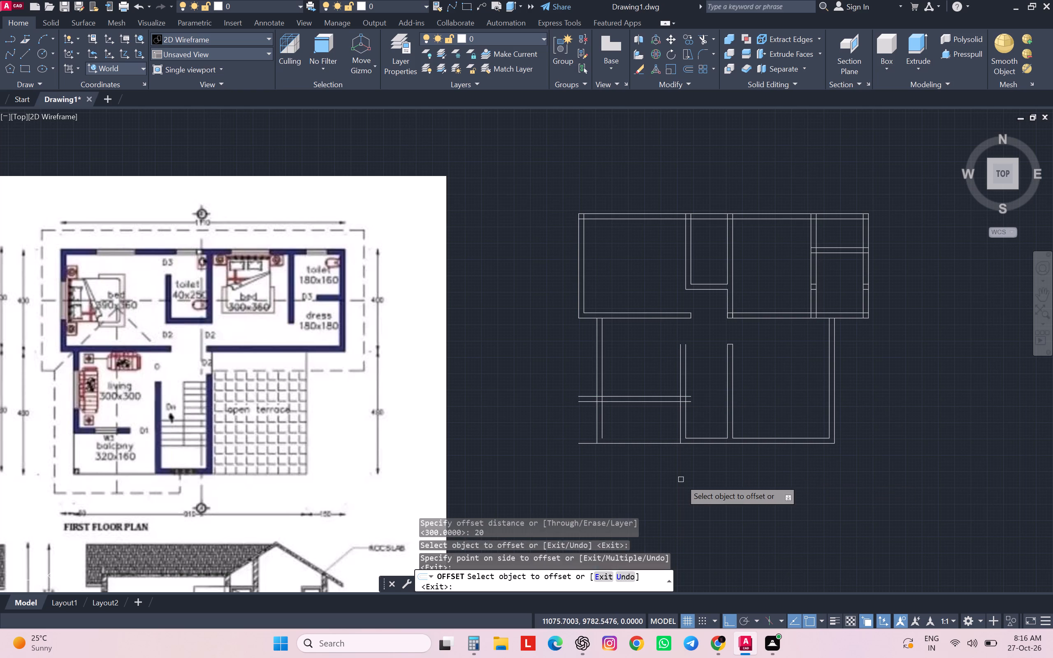
key("Escape")
key("Escape")
key("Escape")
key("Escape")
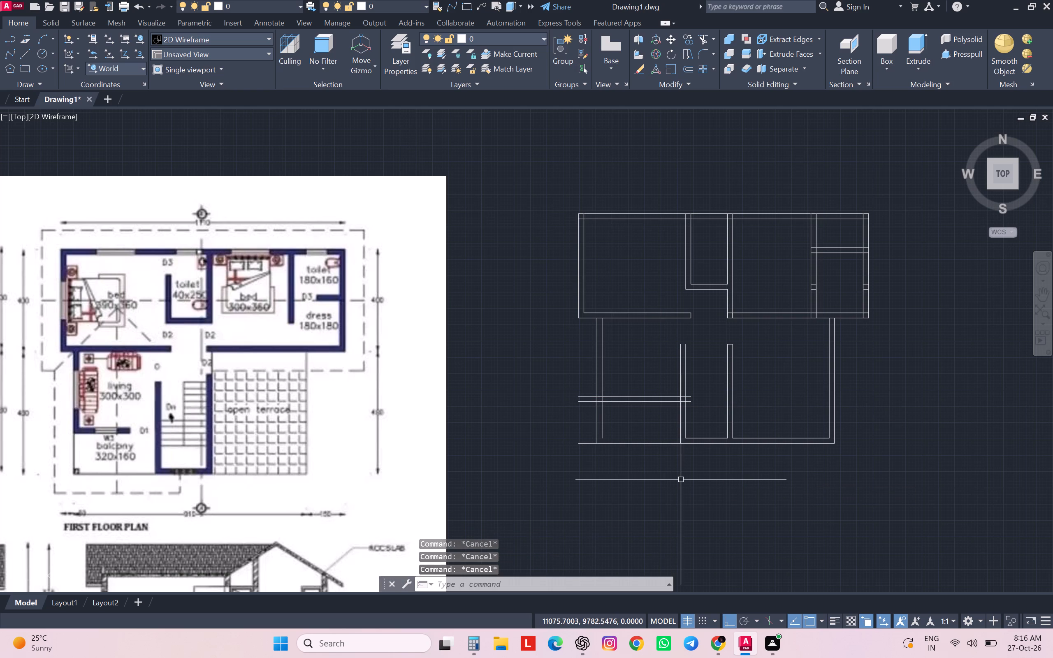
Trim the living room's bottom wall lines at the staircase's left wall and open the wall junction between them.
type("TR")
key("space")
scroll(685, 392, "up", 2)
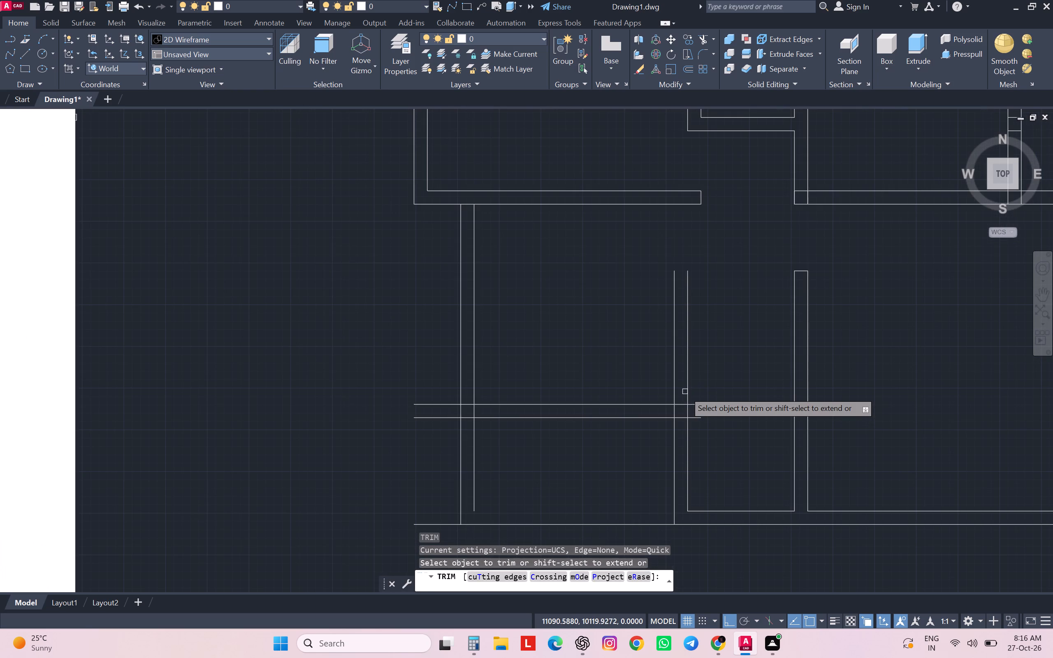
left_click_drag(696, 391, 696, 395)
left_click(695, 430)
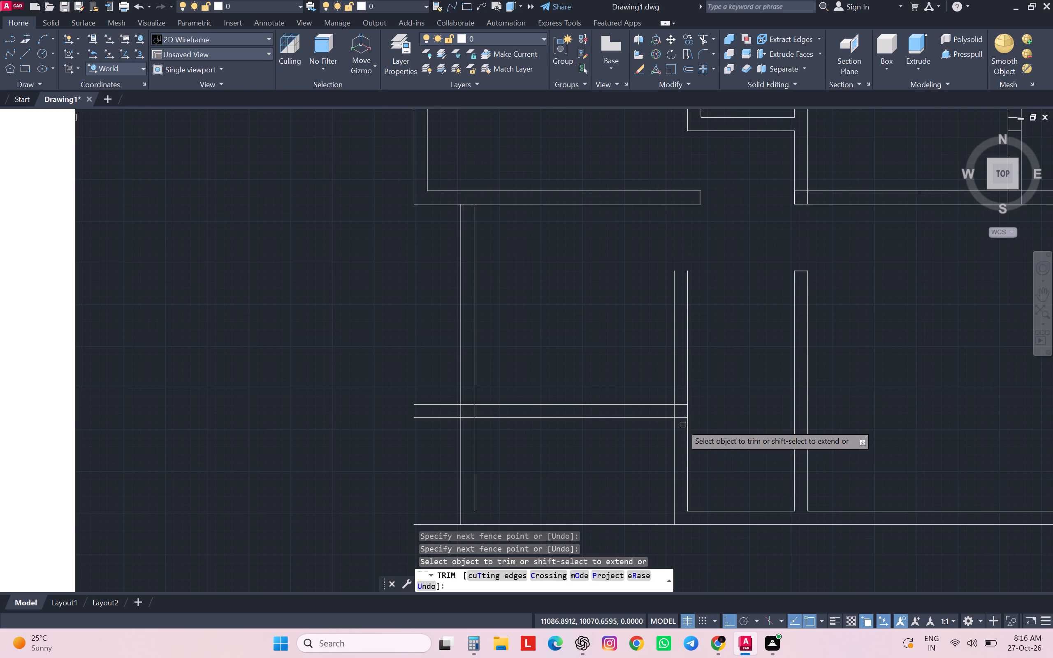
left_click(680, 424)
left_click(681, 399)
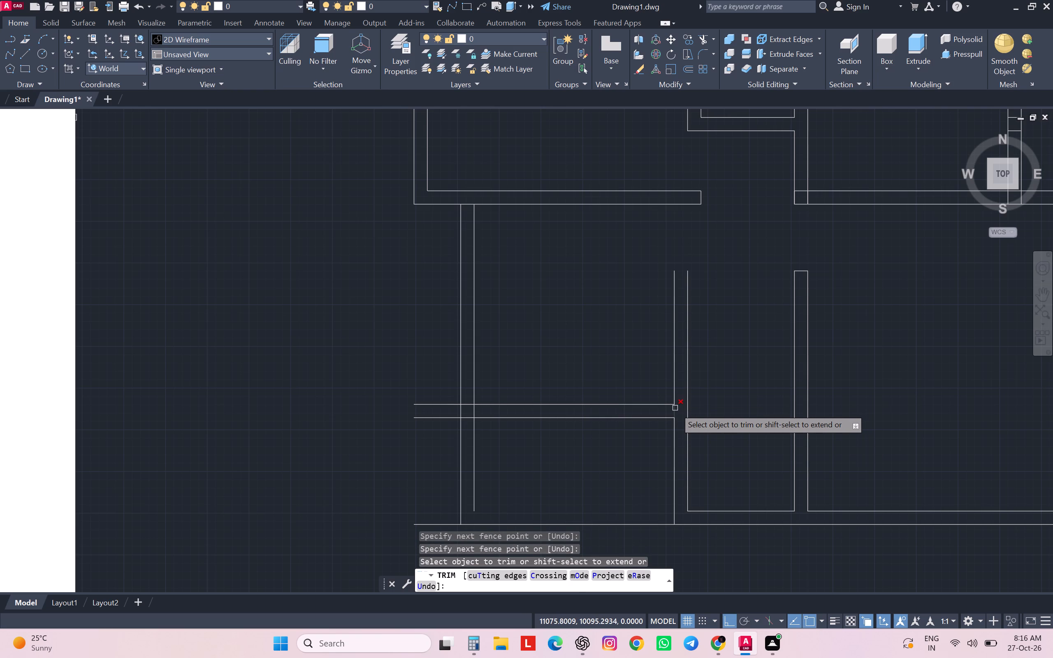
left_click(675, 408)
scroll(679, 408, "down", 1)
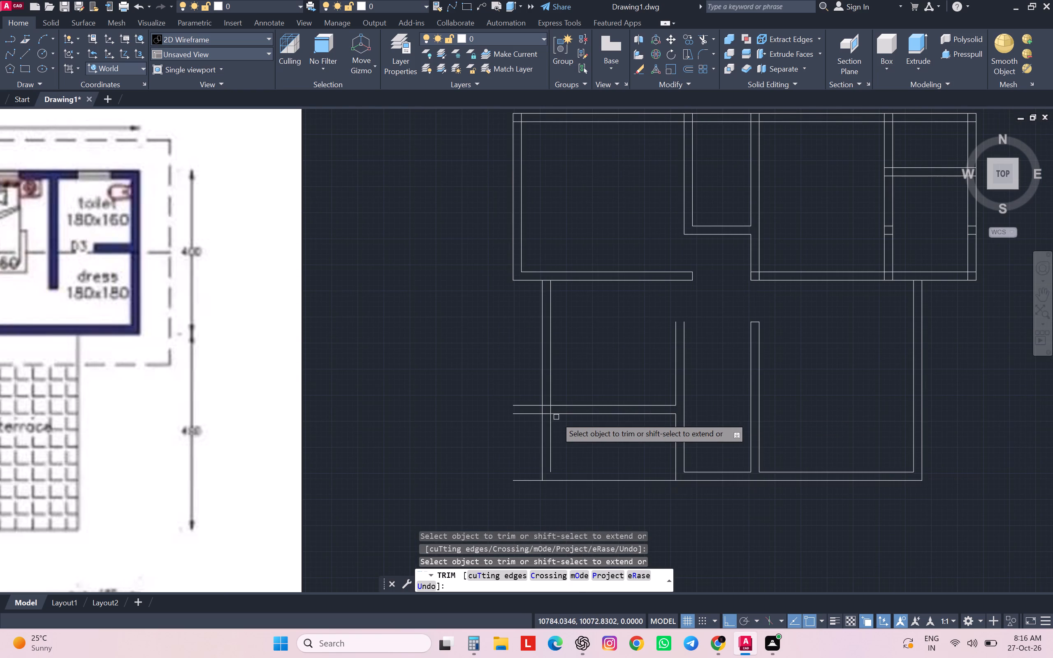
Trim the living room's bottom wall lines at its left wall, removing the outer stubs and the inner line across the junction.
left_click(525, 421)
left_click(525, 393)
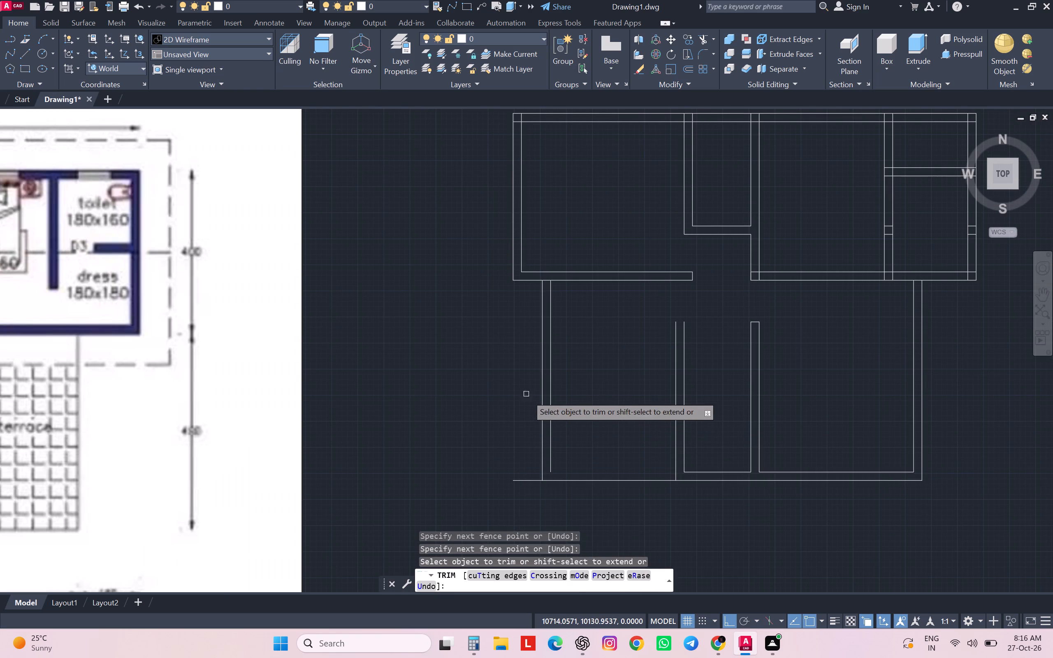
scroll(541, 415, "up", 3)
left_click(557, 385)
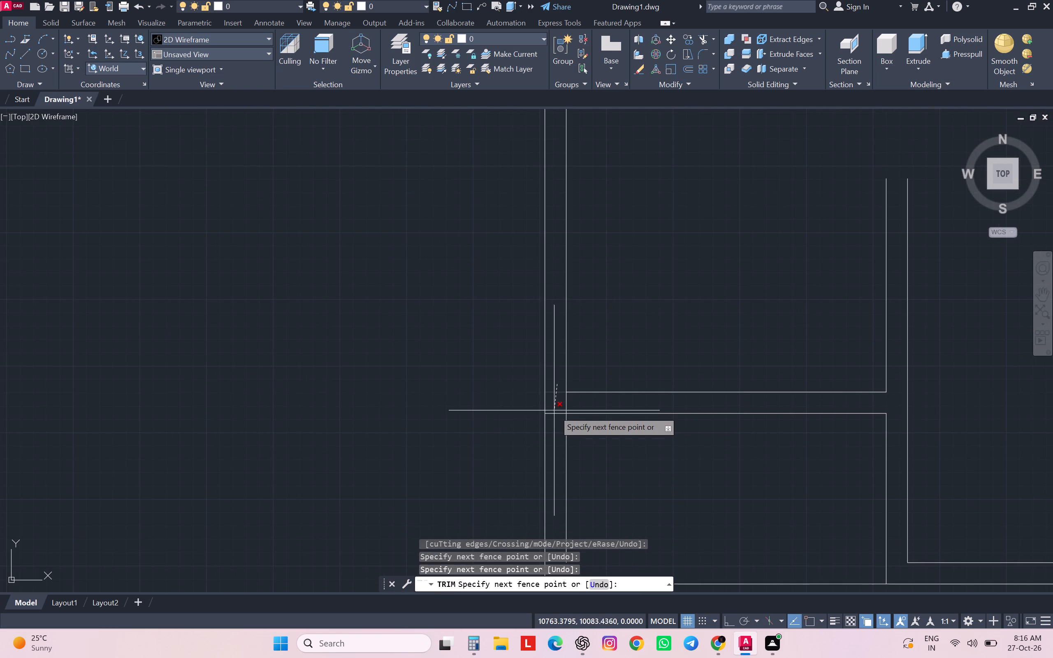
left_click(557, 417)
left_click(563, 406)
left_click(570, 405)
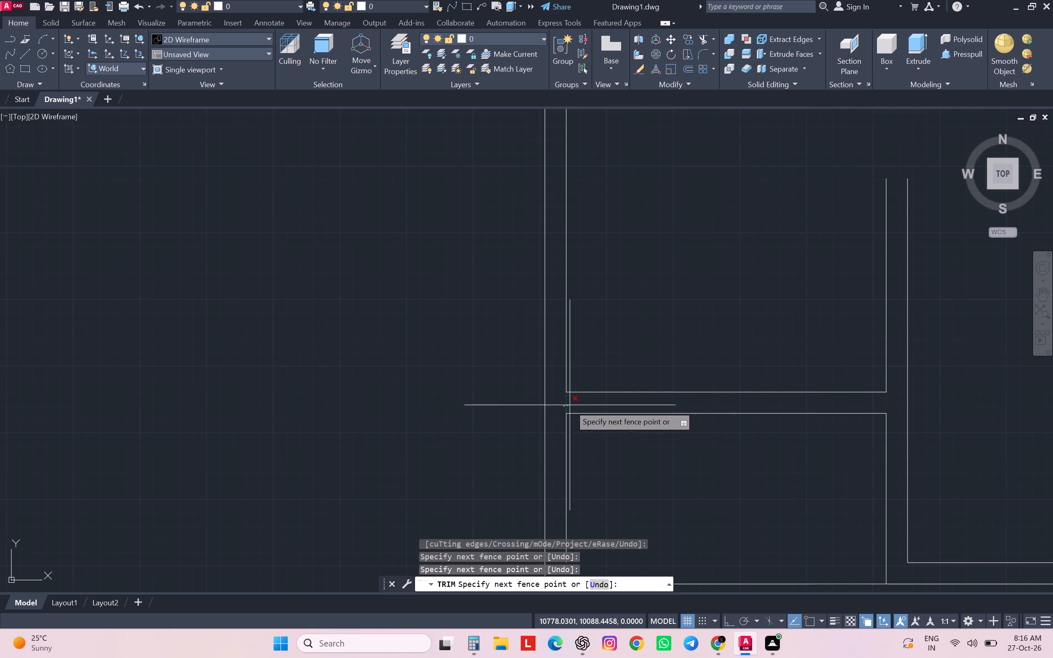
scroll(569, 387, "down", 4)
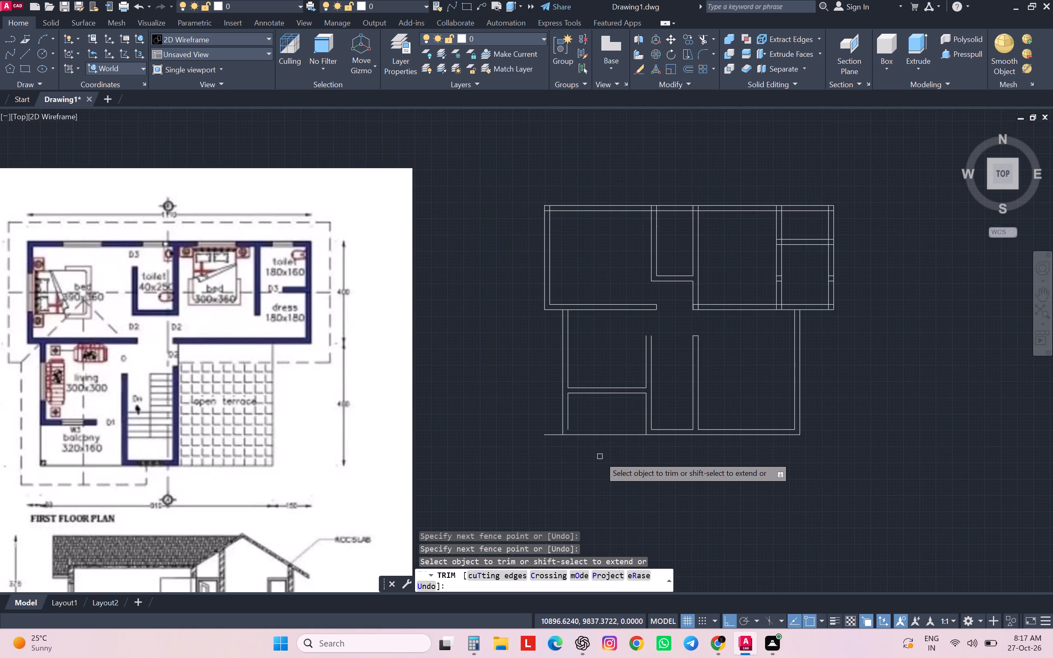
Trim the sitout's leftover wall lines: the inner left wall line and the bottom line's stub beyond its lower-left corner.
left_click(595, 395, "shift")
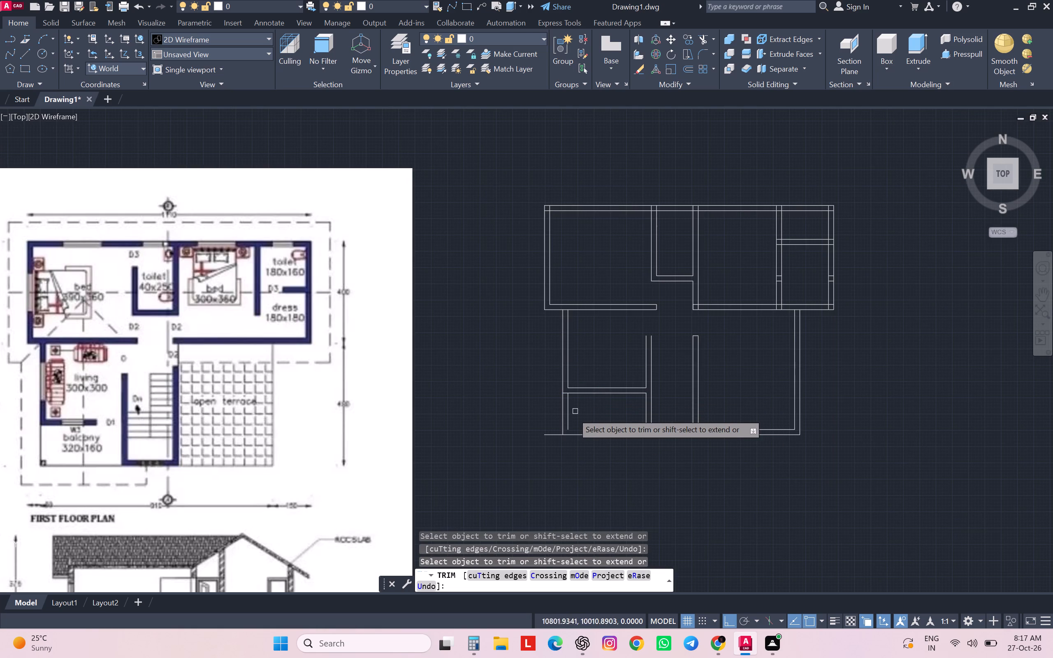
left_click(567, 418)
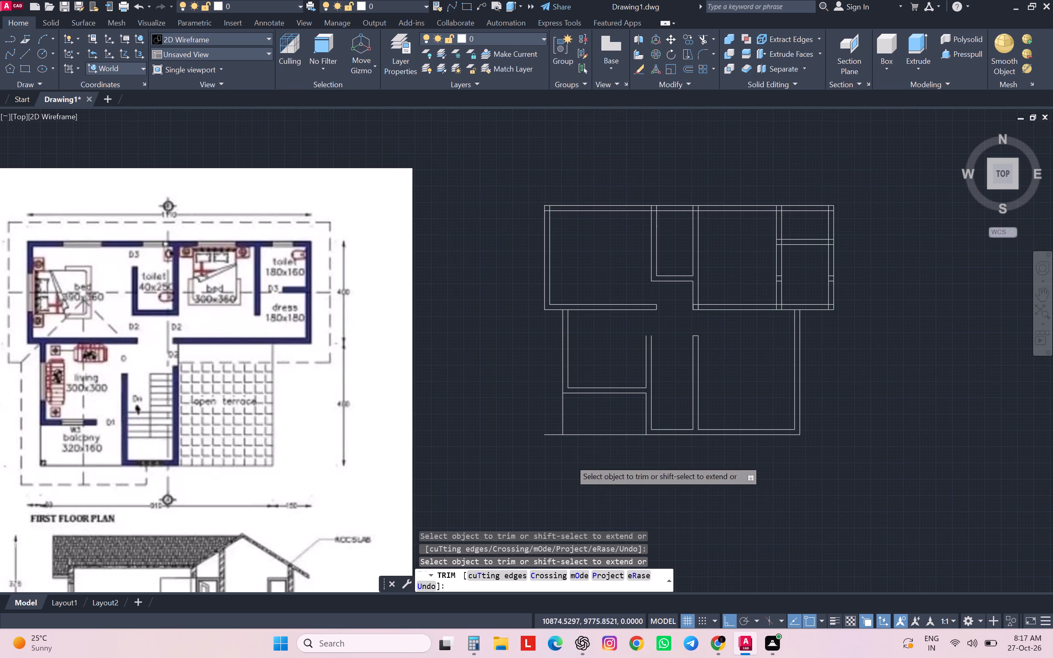
left_click(551, 429)
left_click(550, 452)
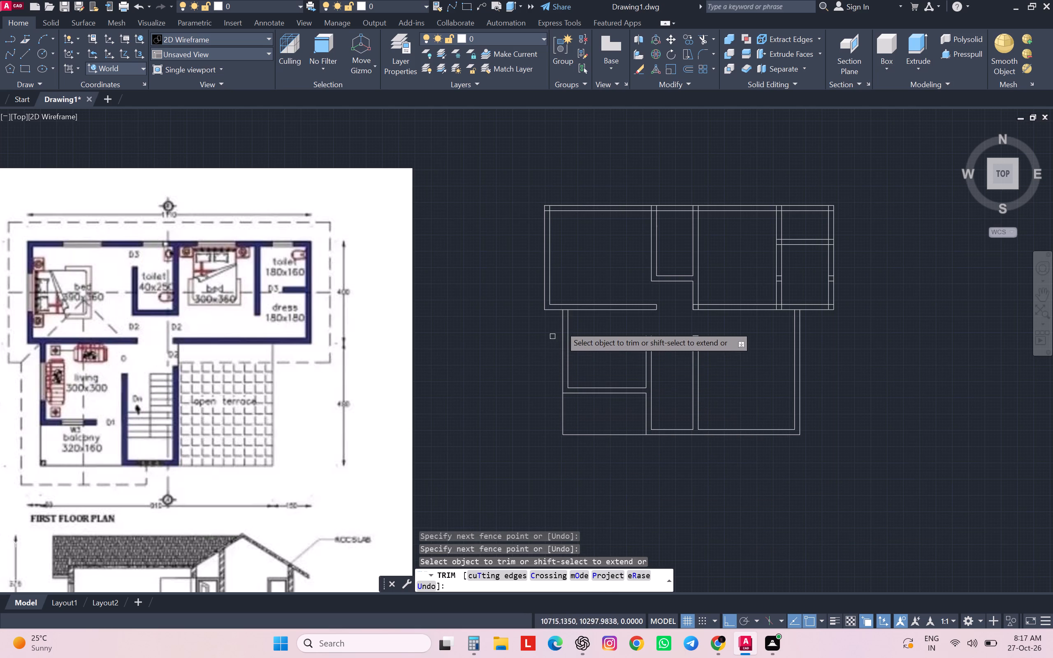
Trim the bedroom's bottom wall line across the top of the living room's left wall to open the junction.
scroll(564, 318, "up", 3)
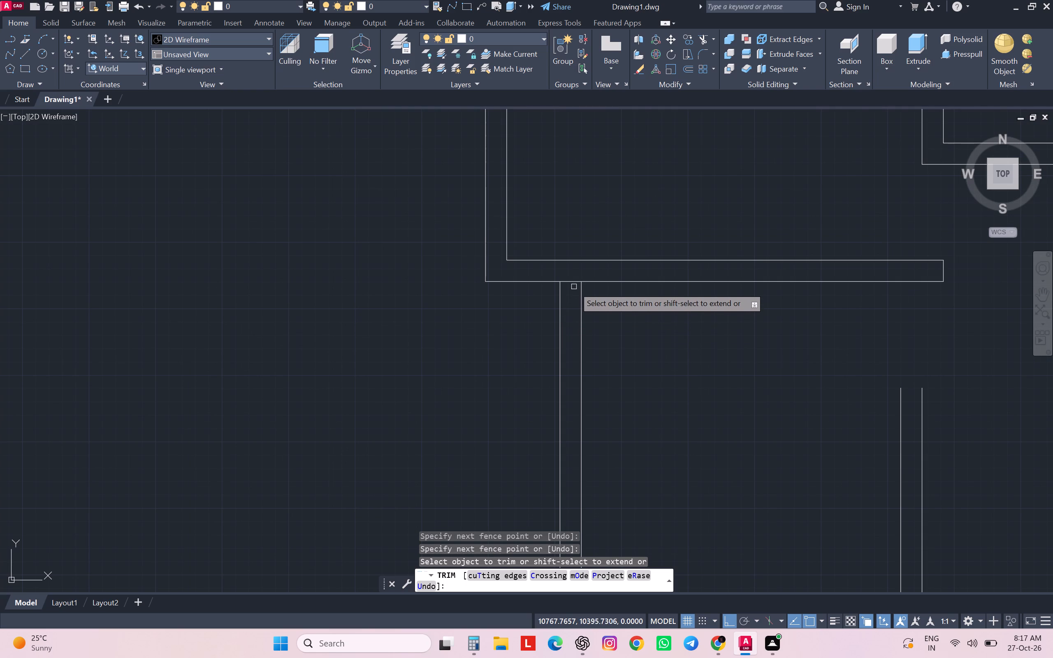
left_click(574, 281)
scroll(581, 277, "down", 3)
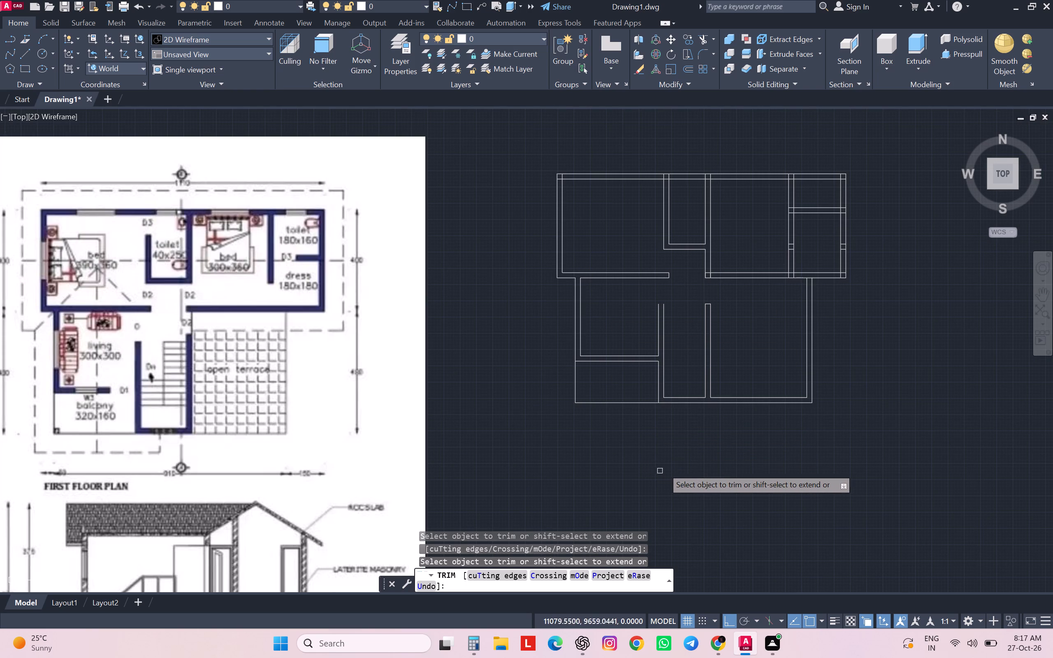
scroll(694, 478, "down", 3)
middle_click_drag(564, 461, 552, 389)
scroll(541, 387, "up", 3)
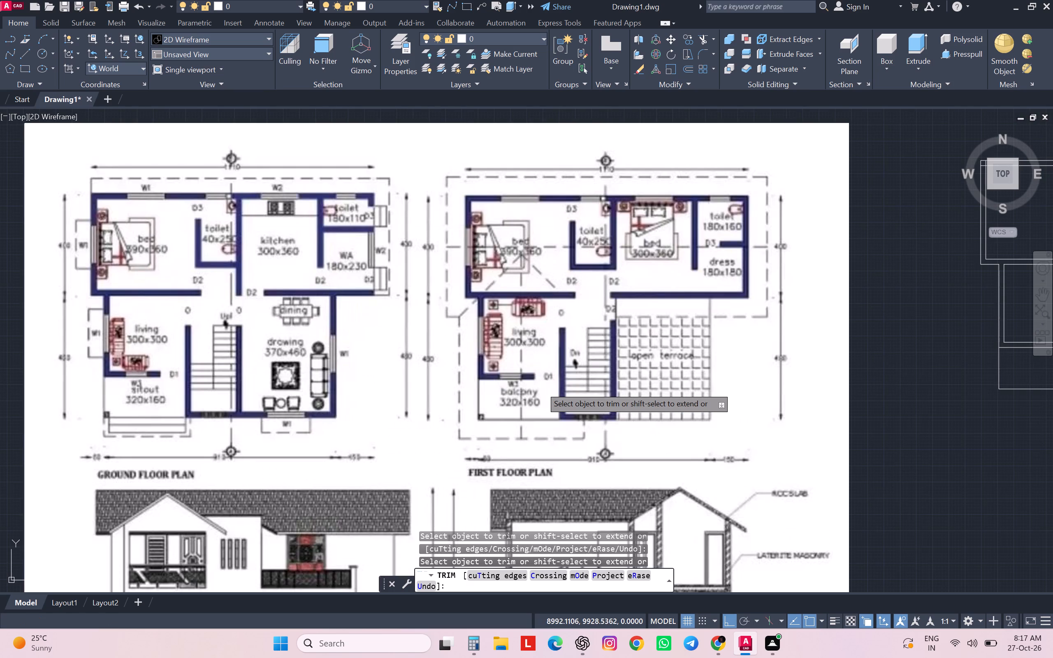
scroll(541, 387, "down", 1)
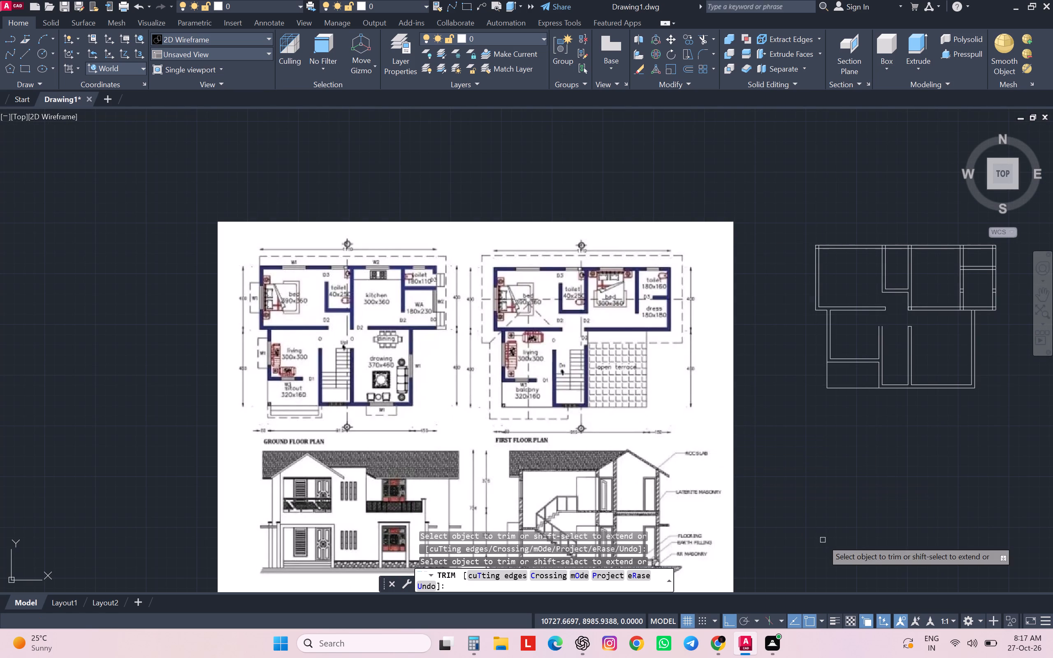
key("Escape")
key("Escape")
key("Escape")
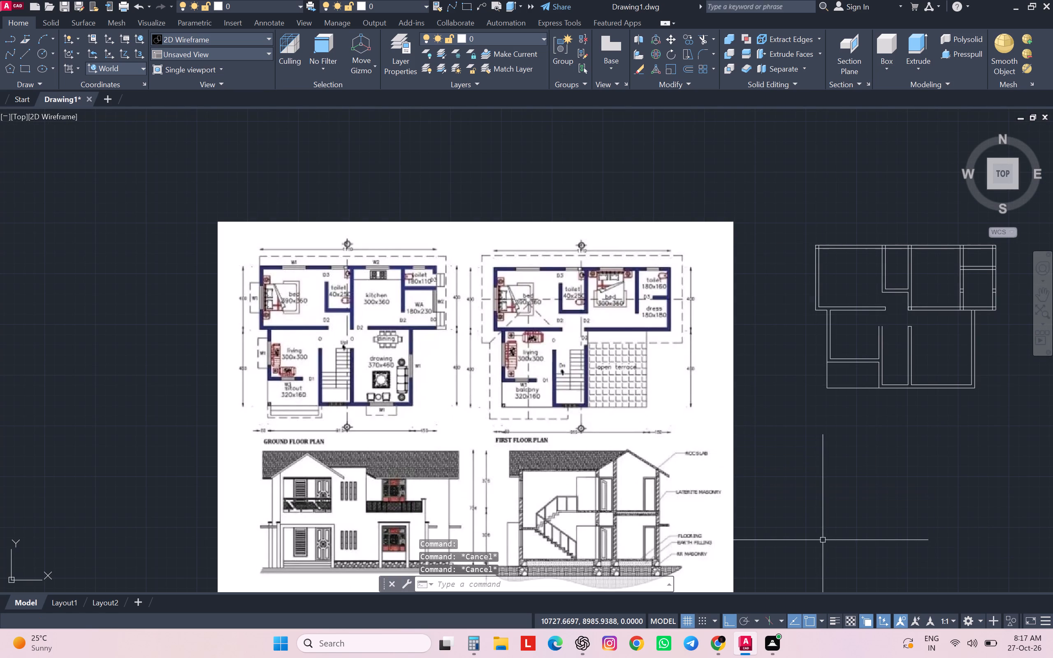
key("Escape")
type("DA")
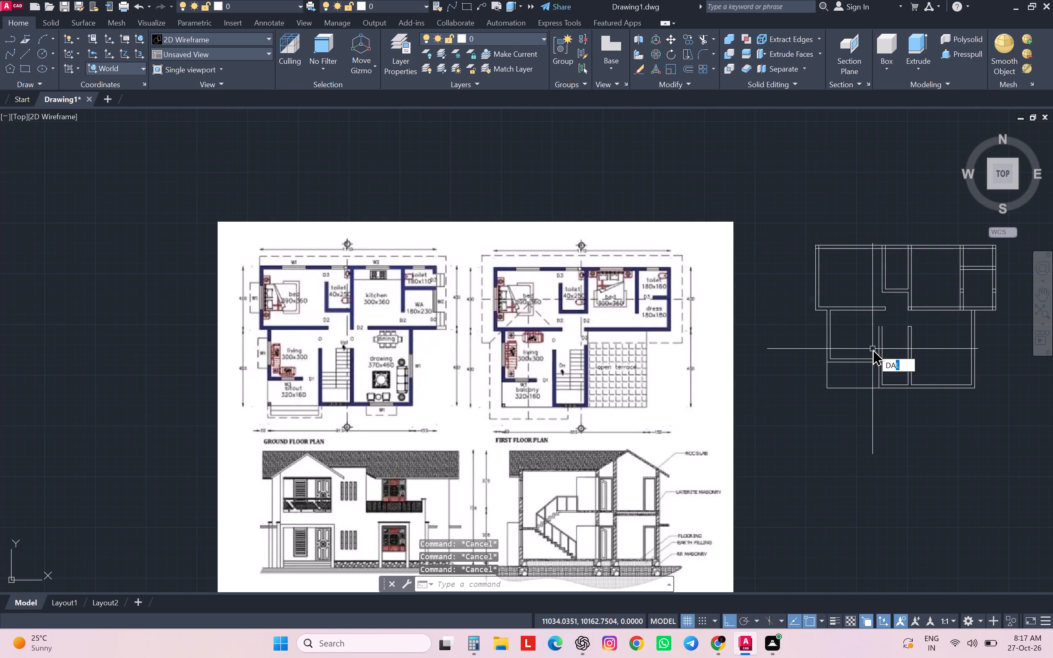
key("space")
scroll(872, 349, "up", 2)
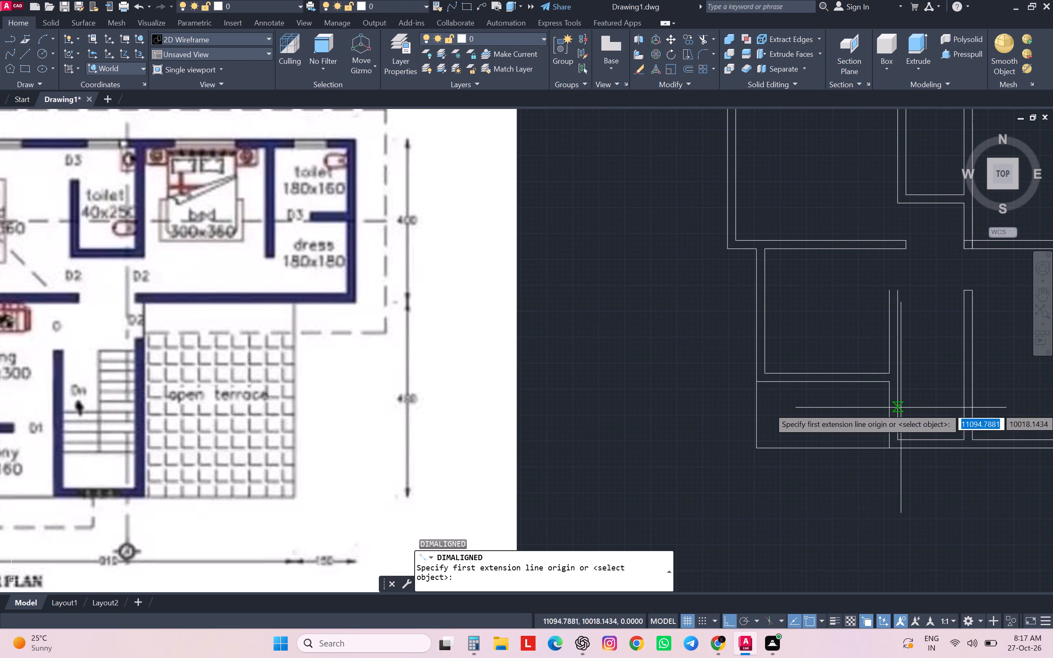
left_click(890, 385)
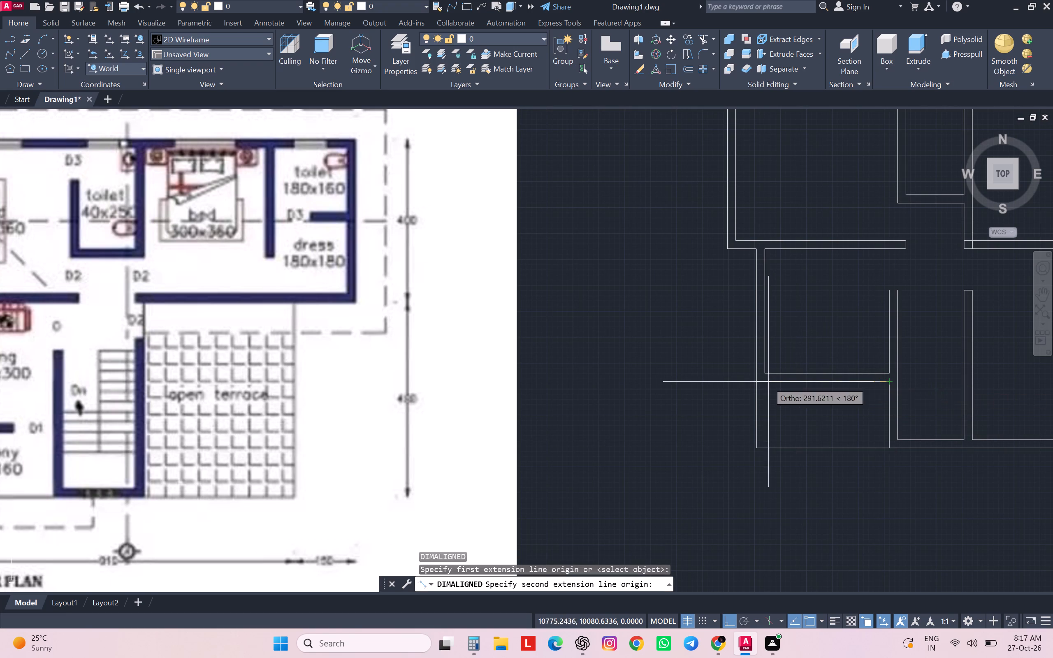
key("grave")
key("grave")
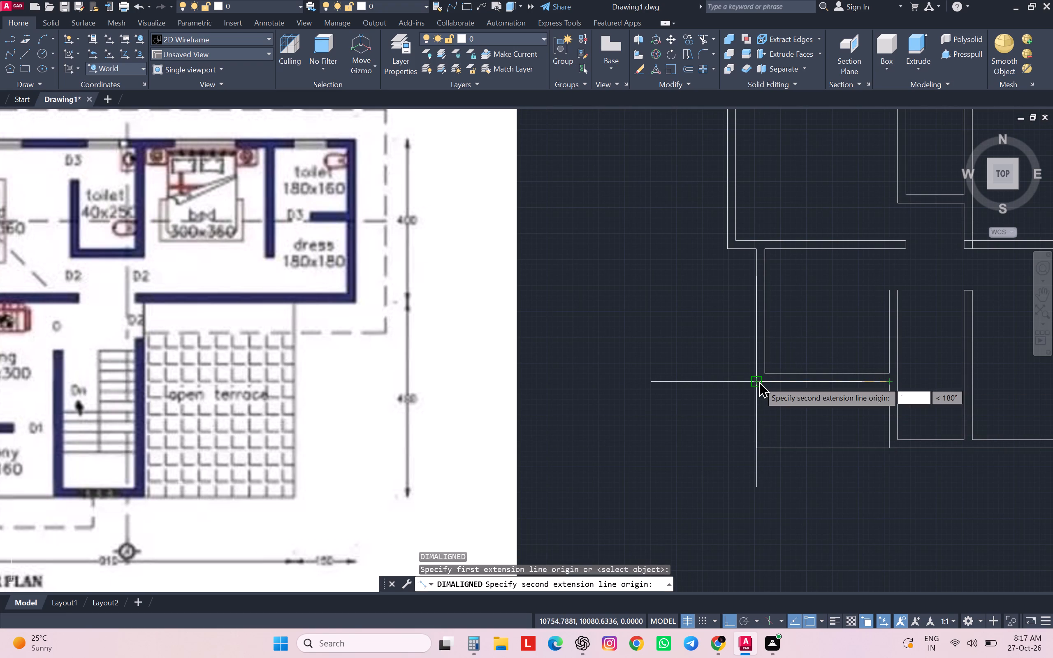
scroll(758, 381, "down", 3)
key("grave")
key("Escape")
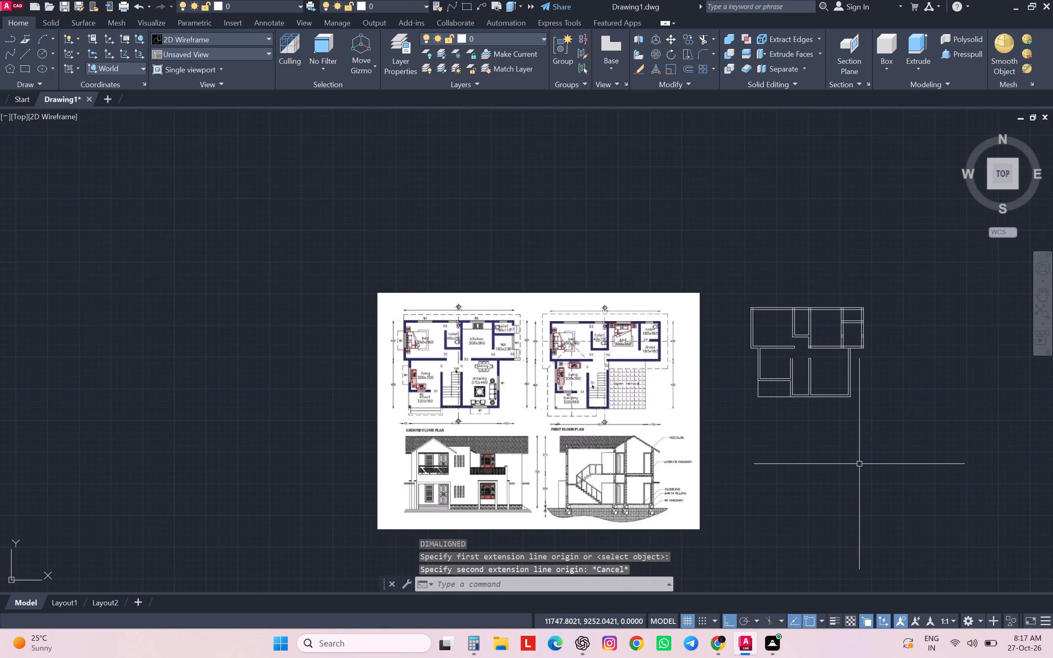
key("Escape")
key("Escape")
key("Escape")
Draw a short line closing the open upper end of the staircase's left wall.
scroll(816, 359, "up", 2)
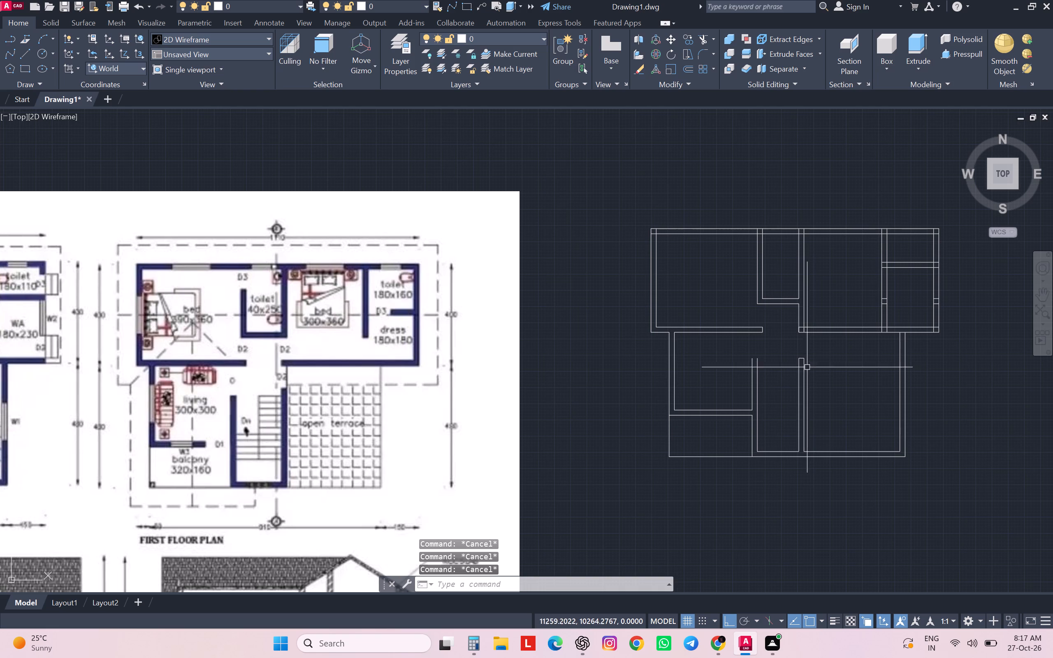
key("l")
key("Return")
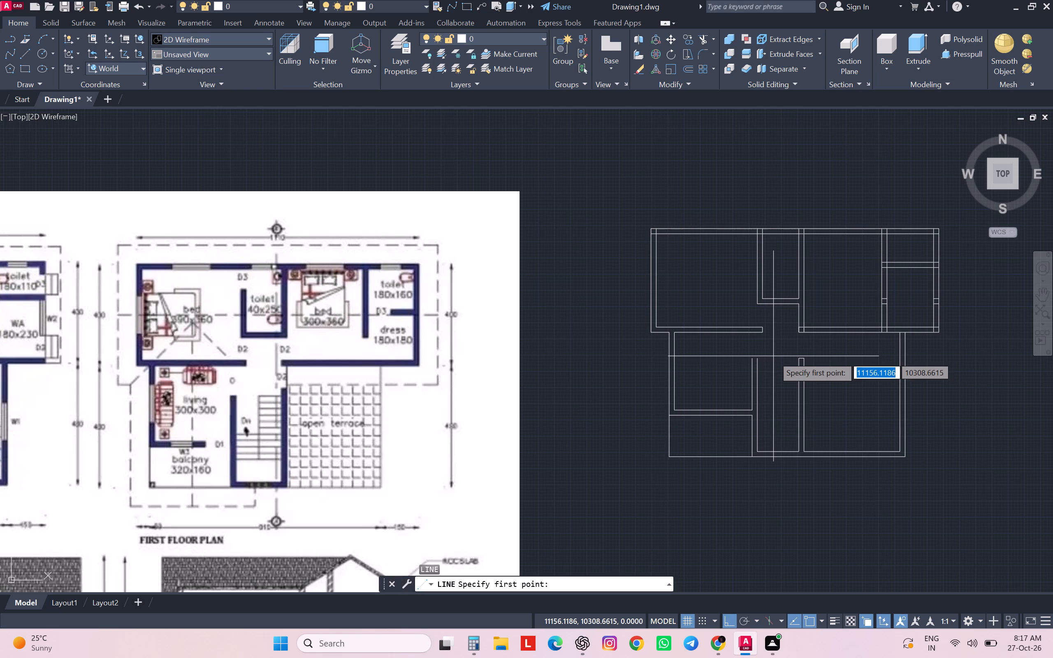
scroll(771, 362, "up", 4)
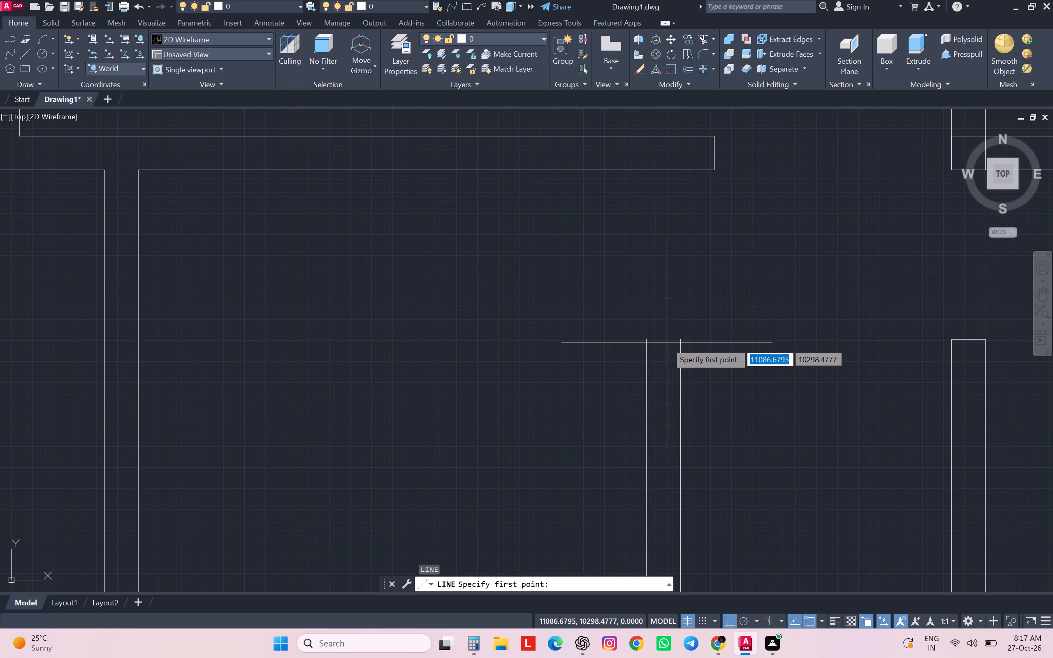
left_click(684, 342)
left_click(647, 339)
key("Escape")
key("Escape")
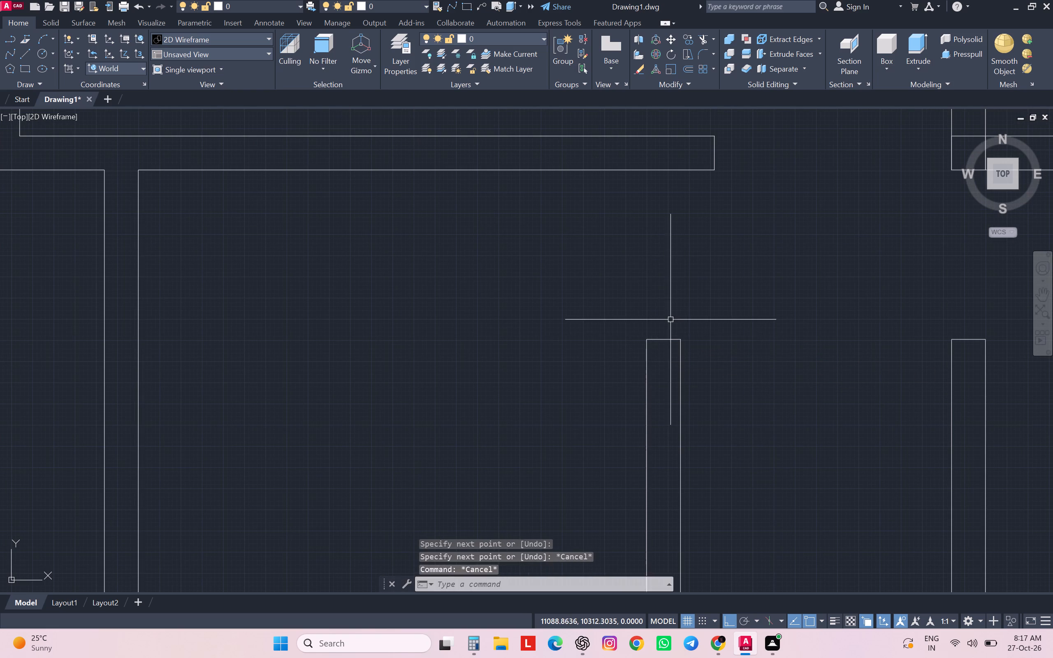
Draw a horizontal line across the staircase opening, joining the upper ends of its left and right walls.
scroll(670, 320, "down", 6)
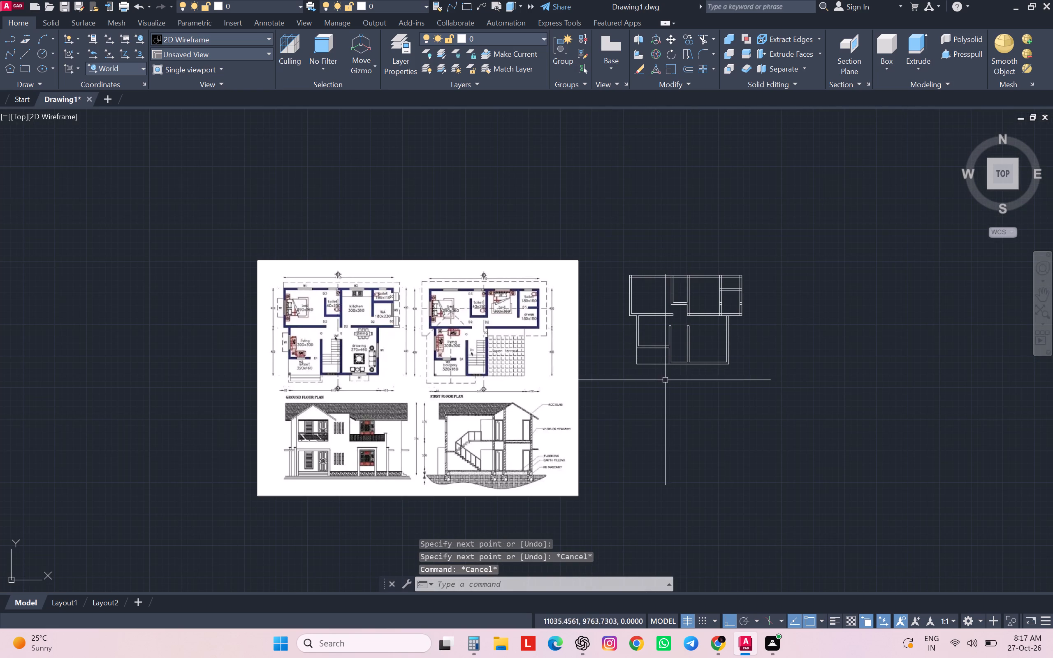
scroll(320, 357, "up", 2)
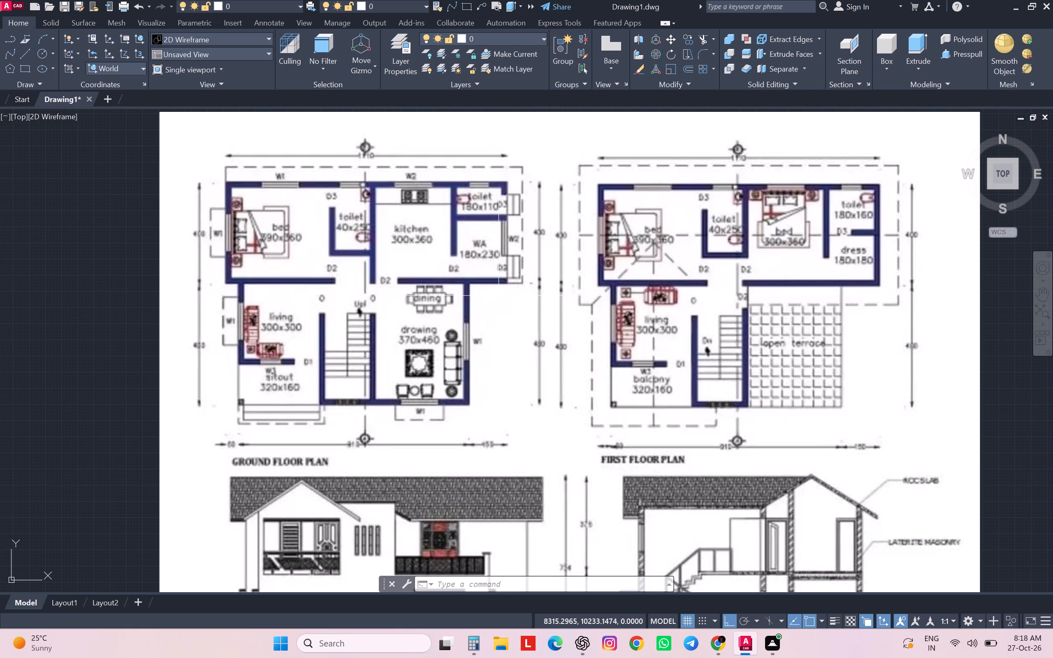
scroll(498, 294, "down", 2)
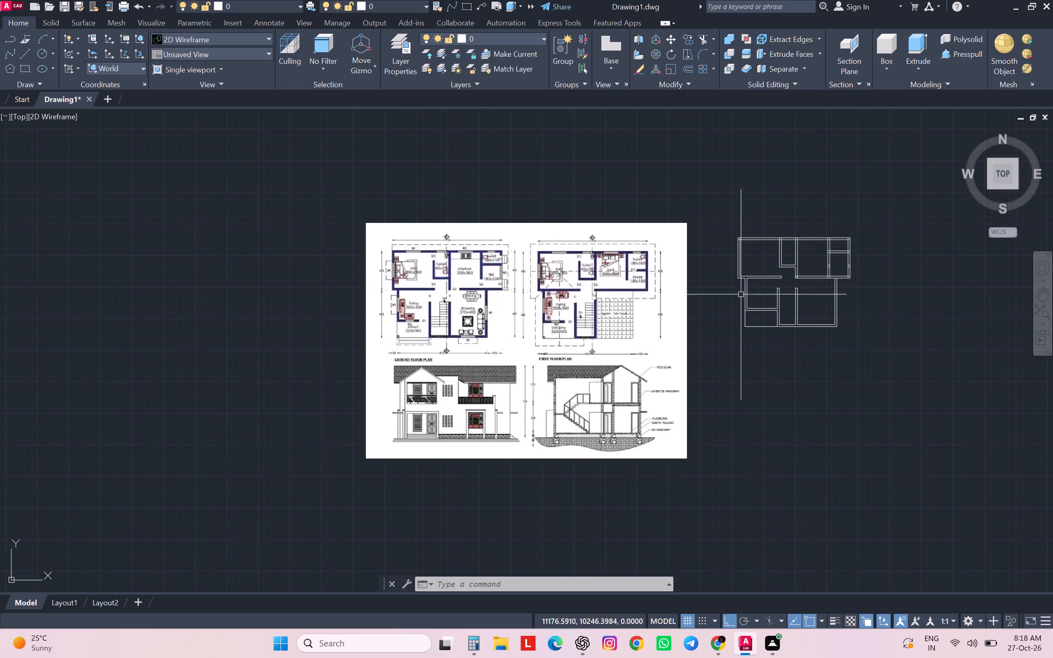
scroll(885, 296, "down", 1)
scroll(885, 296, "up", 3)
key("l")
key("Return")
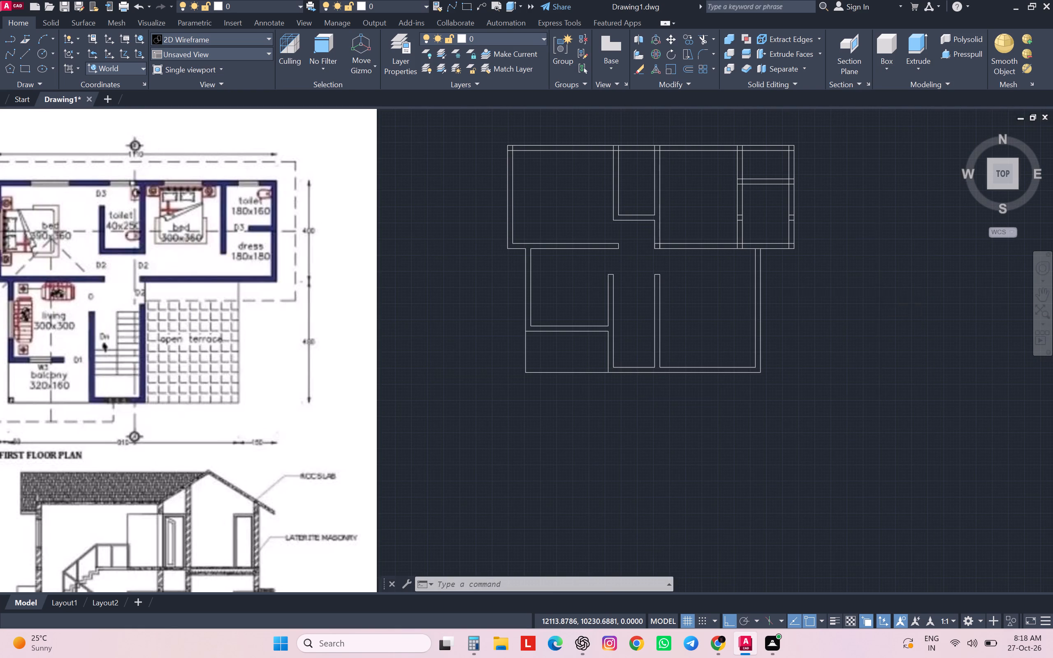
scroll(619, 264, "up", 4)
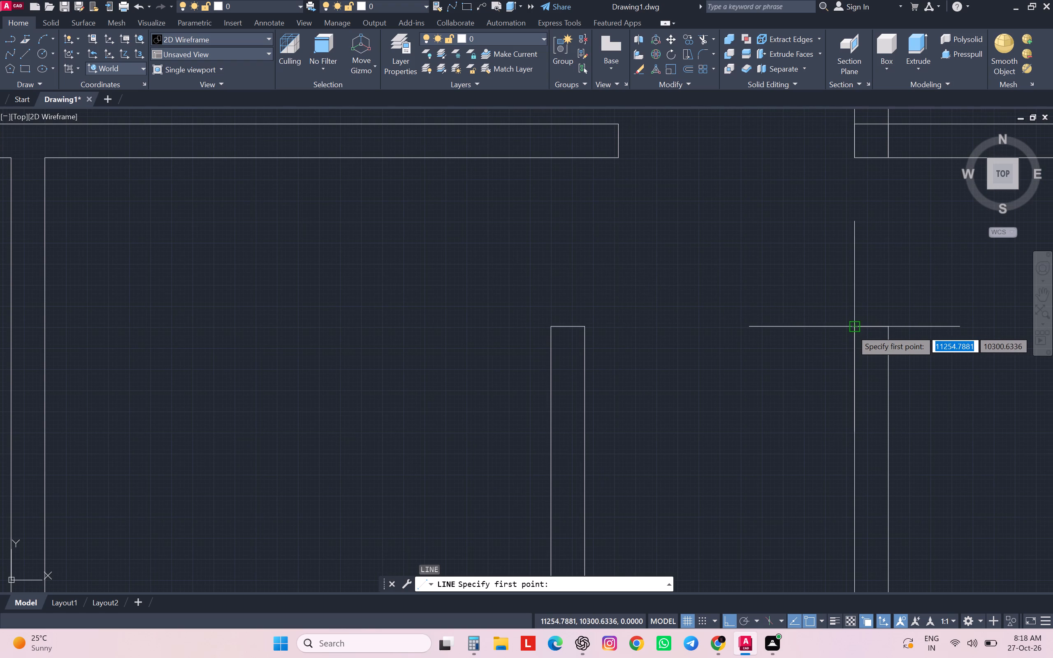
left_click(852, 330)
left_click(587, 323)
key("Escape")
key("Escape")
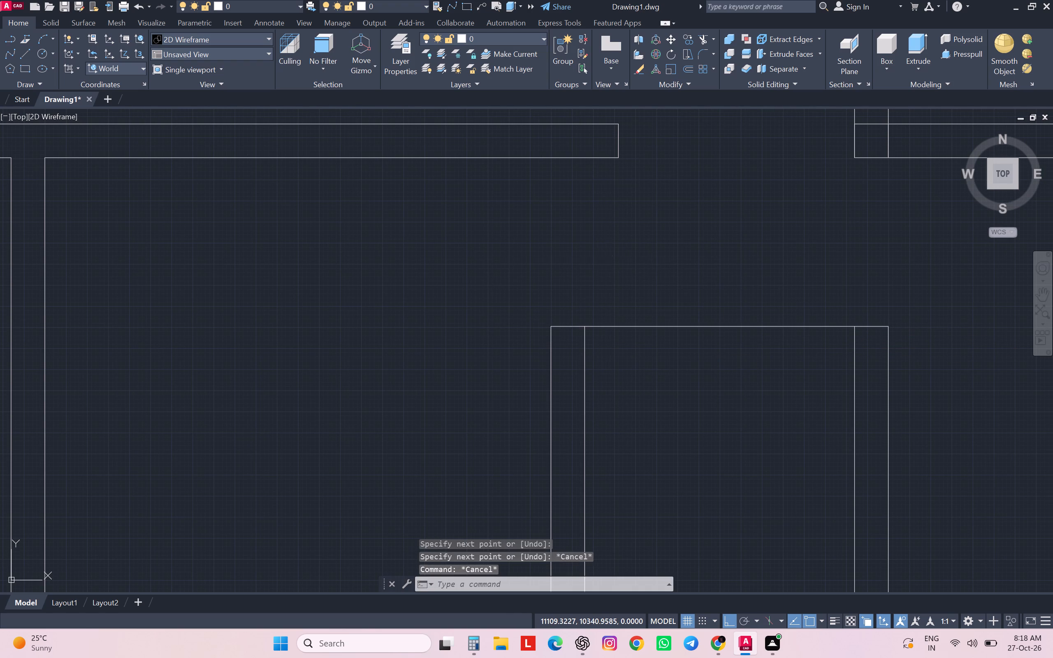
key("Escape")
key("Escape")
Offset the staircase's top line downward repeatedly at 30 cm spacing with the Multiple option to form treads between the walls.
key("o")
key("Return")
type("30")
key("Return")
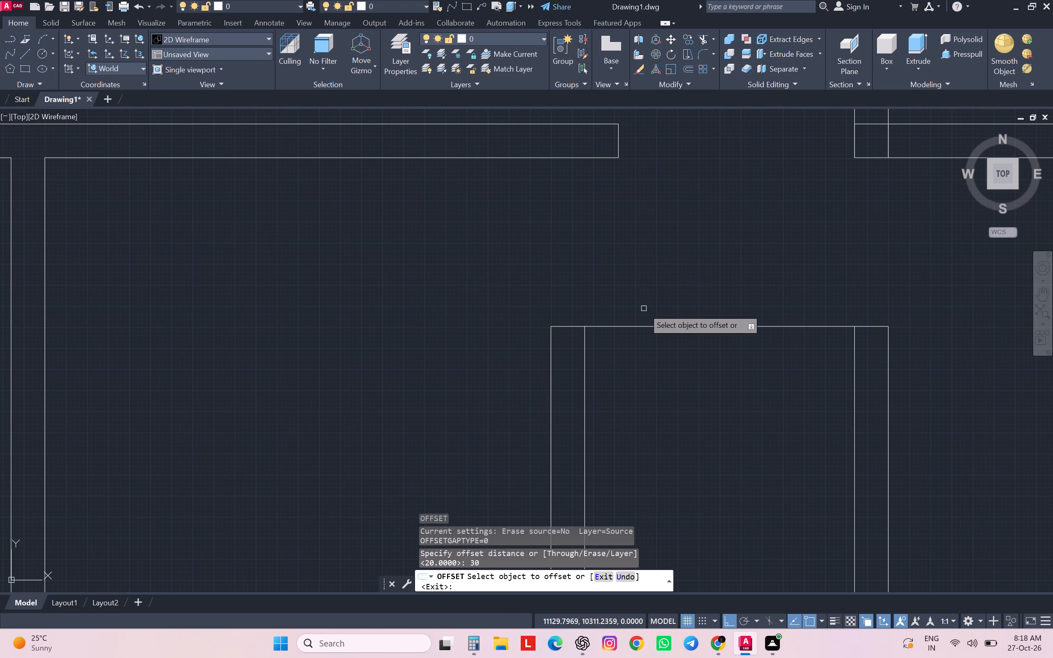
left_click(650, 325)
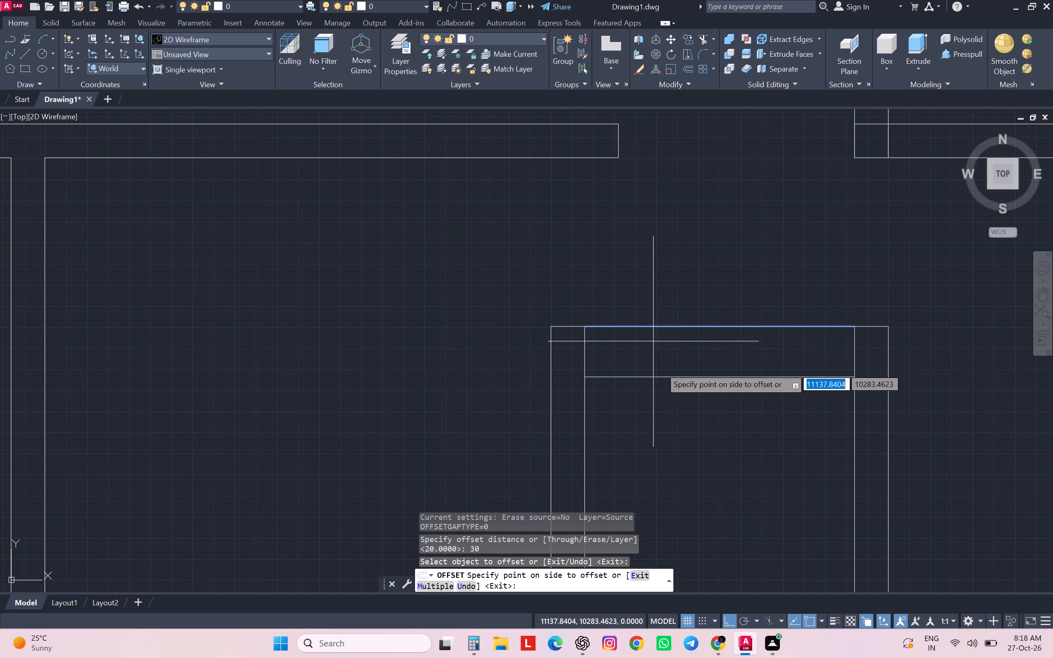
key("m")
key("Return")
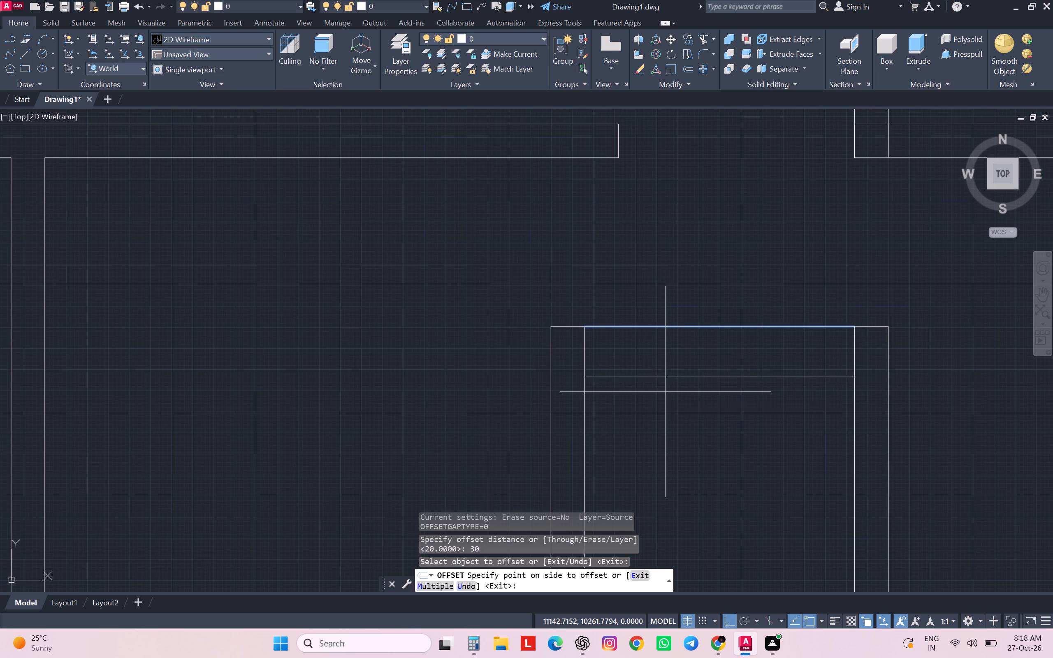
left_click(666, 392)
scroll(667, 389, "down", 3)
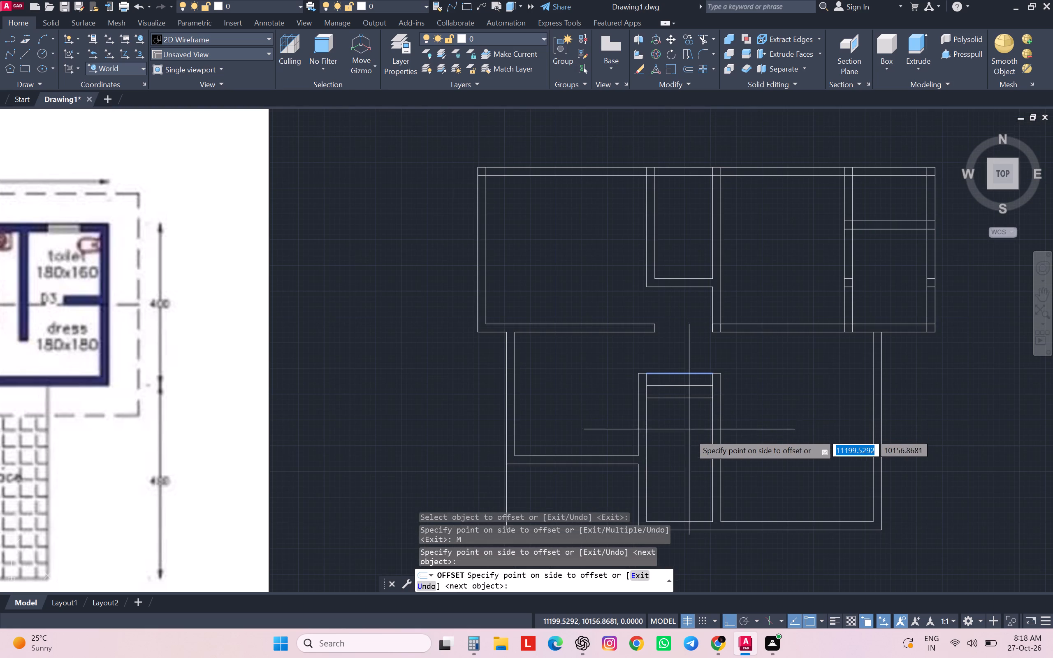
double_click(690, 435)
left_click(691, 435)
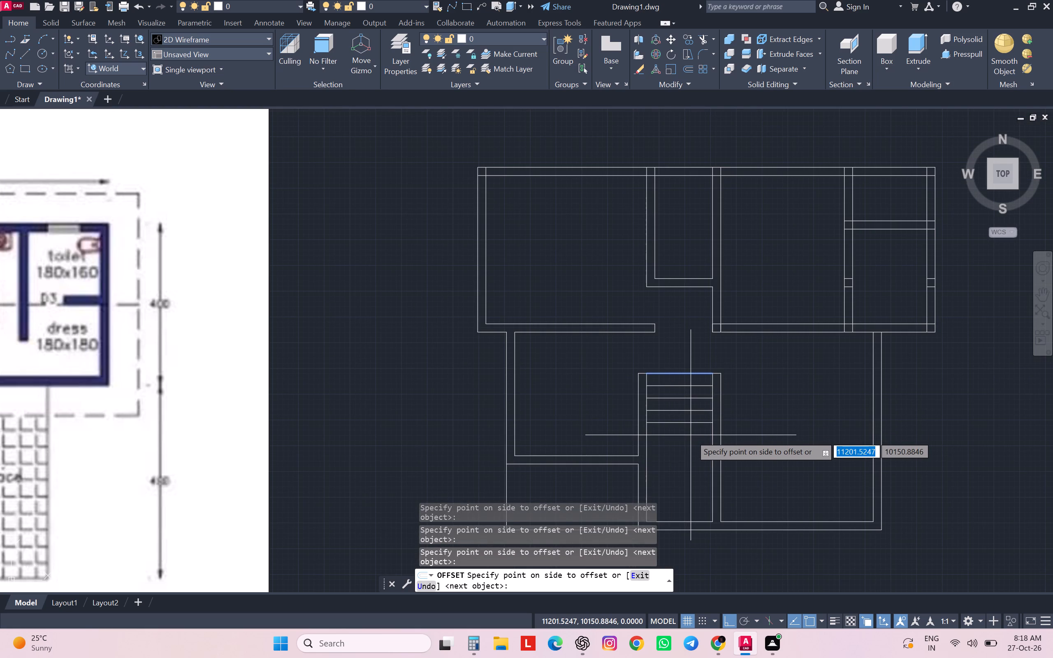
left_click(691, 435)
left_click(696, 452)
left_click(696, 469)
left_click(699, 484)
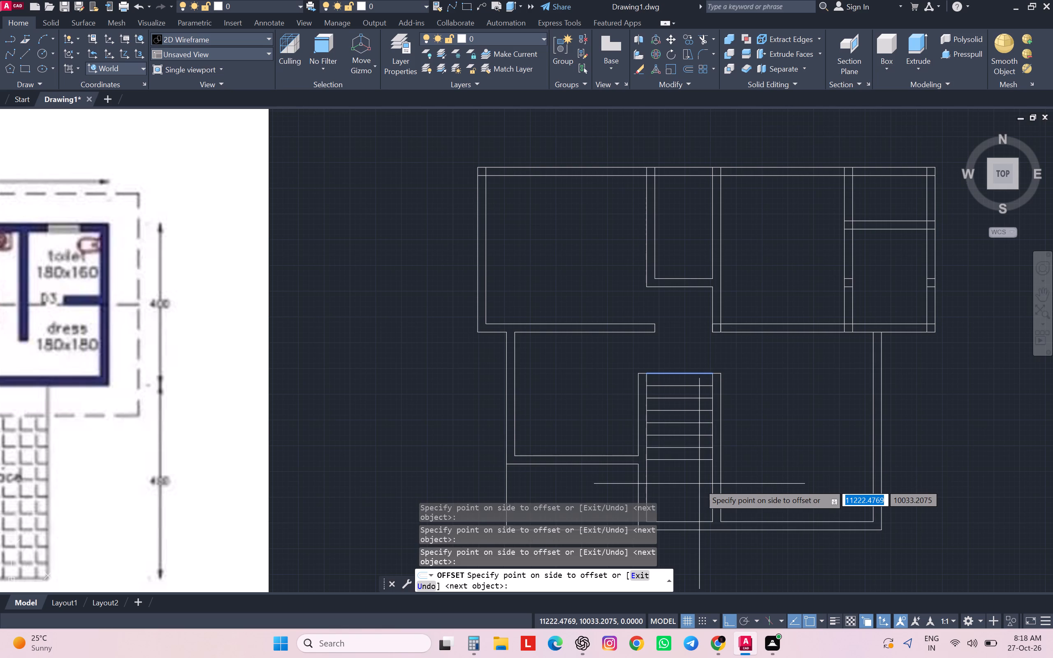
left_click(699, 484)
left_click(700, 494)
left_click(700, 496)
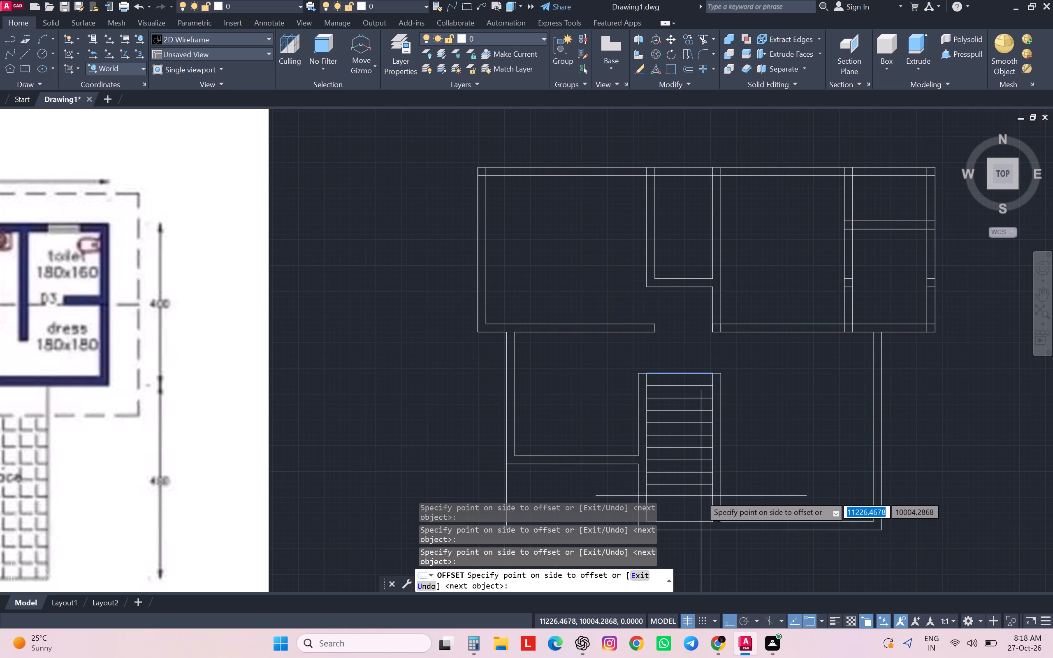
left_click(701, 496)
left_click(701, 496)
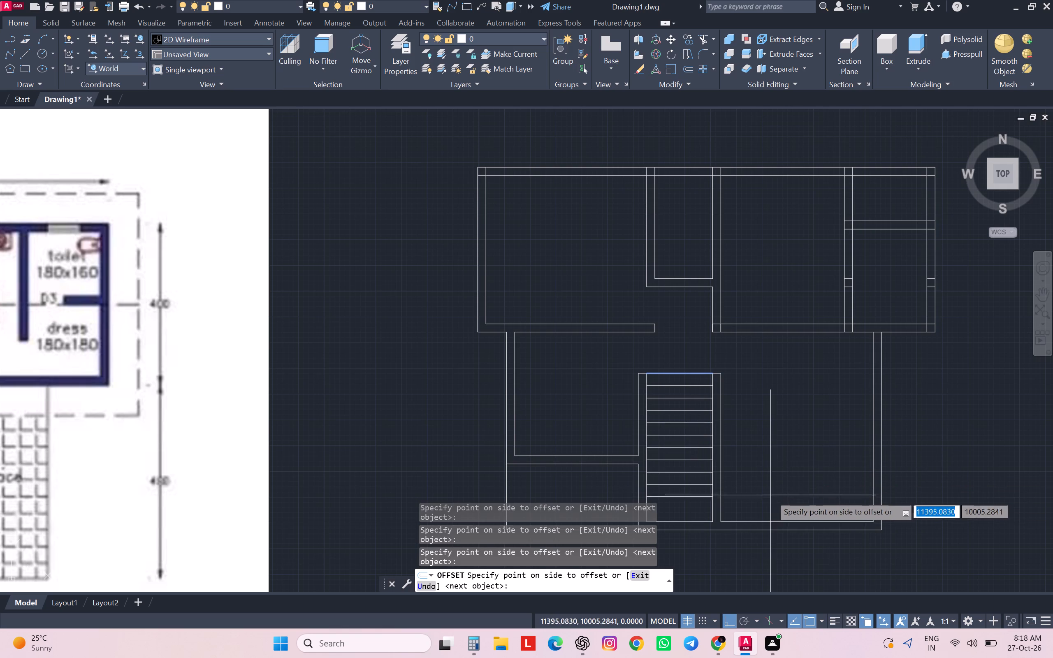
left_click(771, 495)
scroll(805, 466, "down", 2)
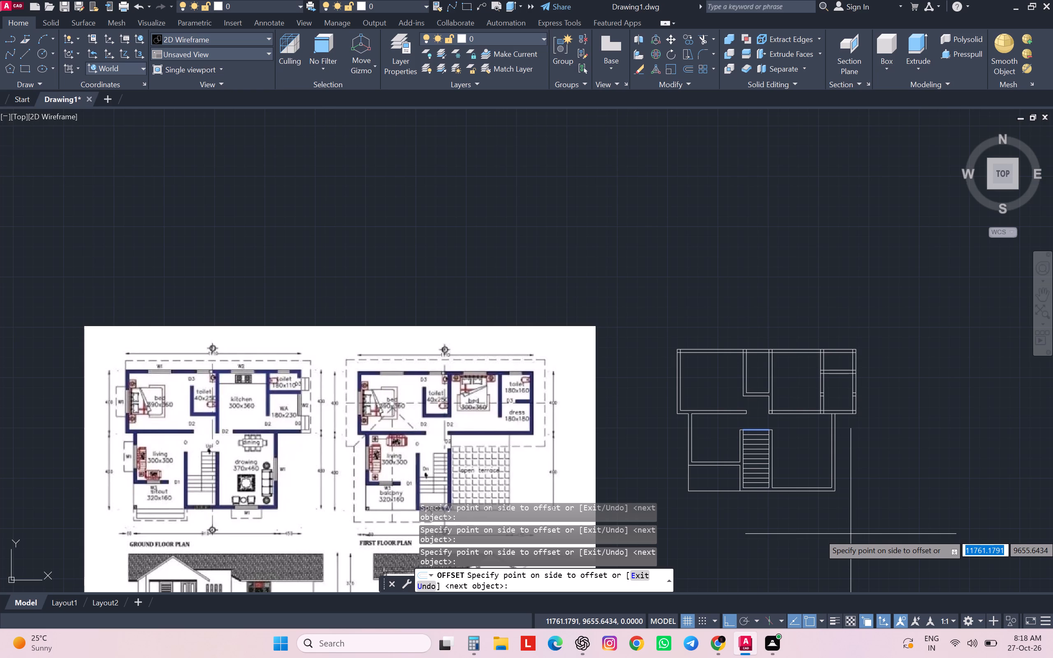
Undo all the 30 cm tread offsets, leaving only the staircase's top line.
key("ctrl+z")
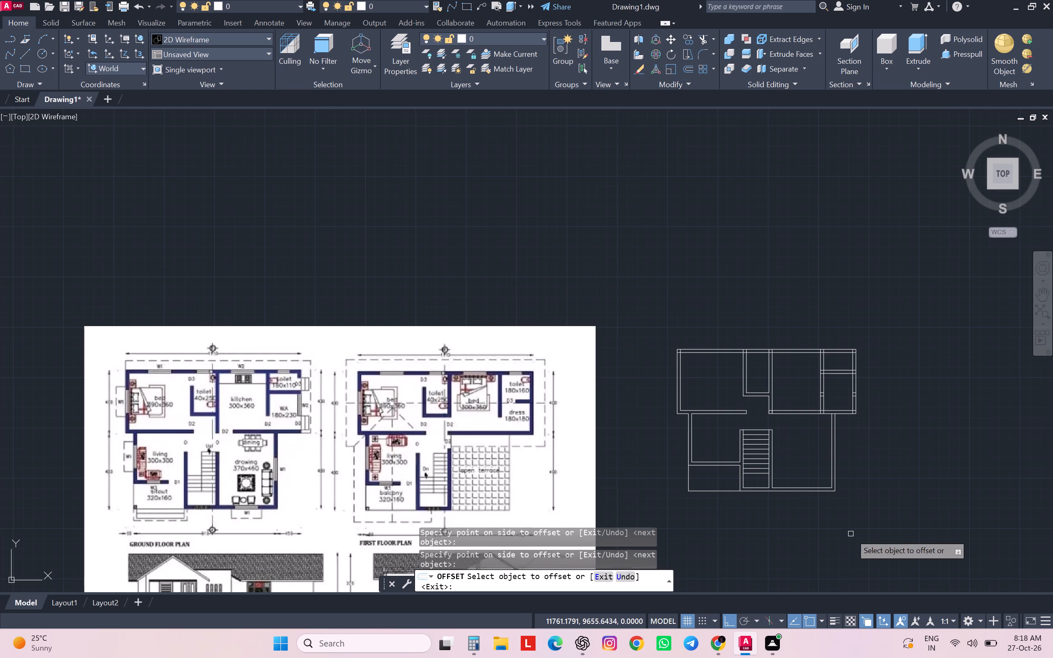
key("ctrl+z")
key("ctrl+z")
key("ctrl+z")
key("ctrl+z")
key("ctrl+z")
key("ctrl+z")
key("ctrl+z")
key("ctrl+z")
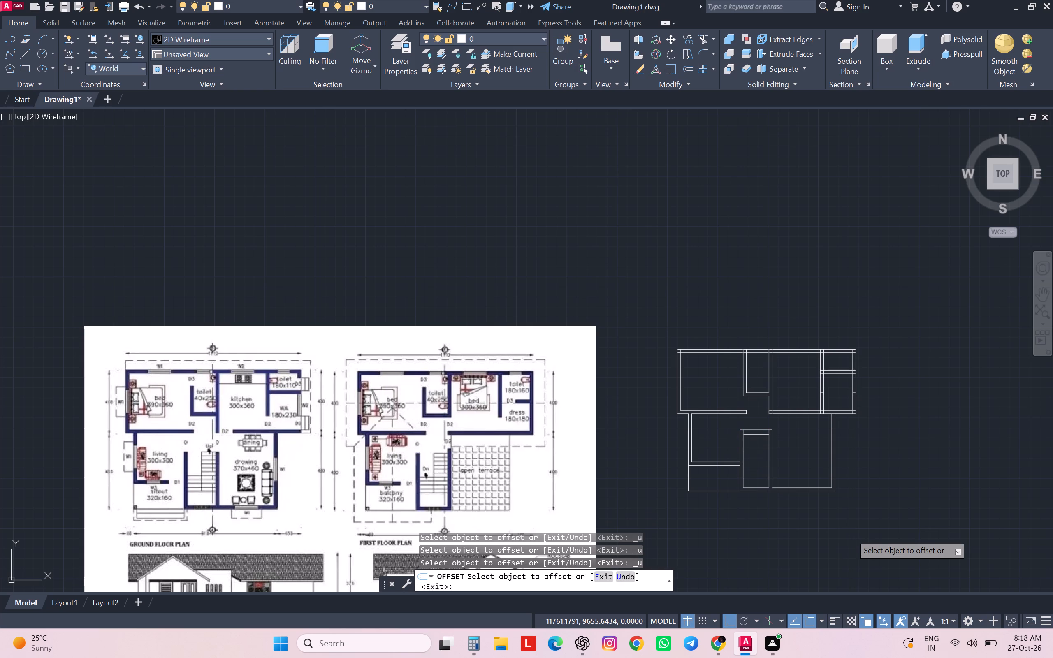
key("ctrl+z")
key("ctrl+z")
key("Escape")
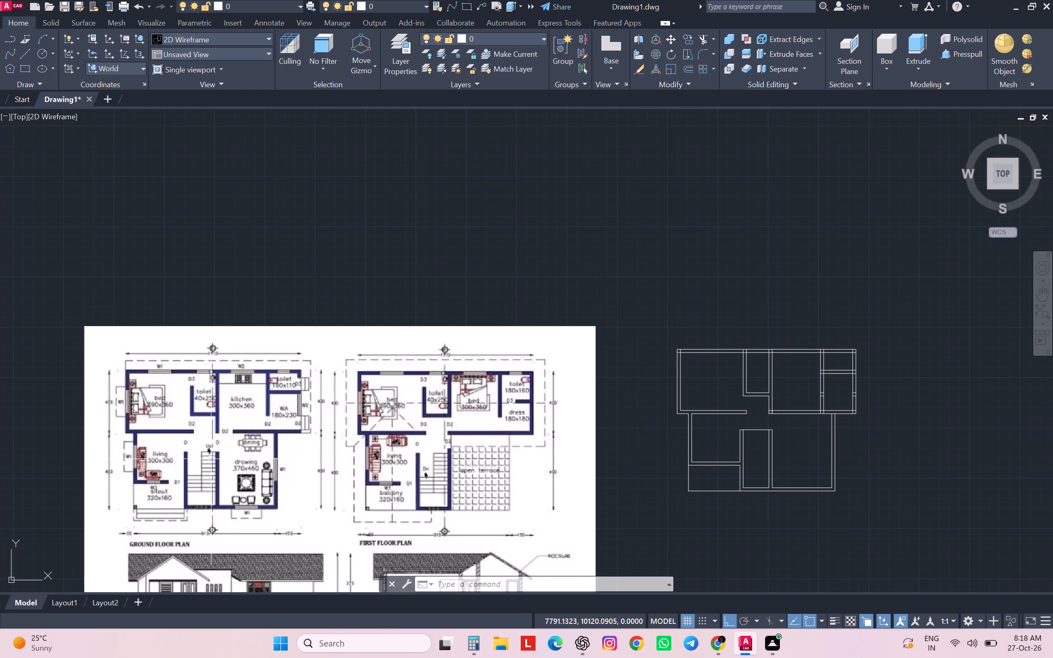
Offset the staircase's top line repeatedly downward at 25 cm spacing with the Multiple option to form treads between the staircase walls.
scroll(211, 459, "up", 3)
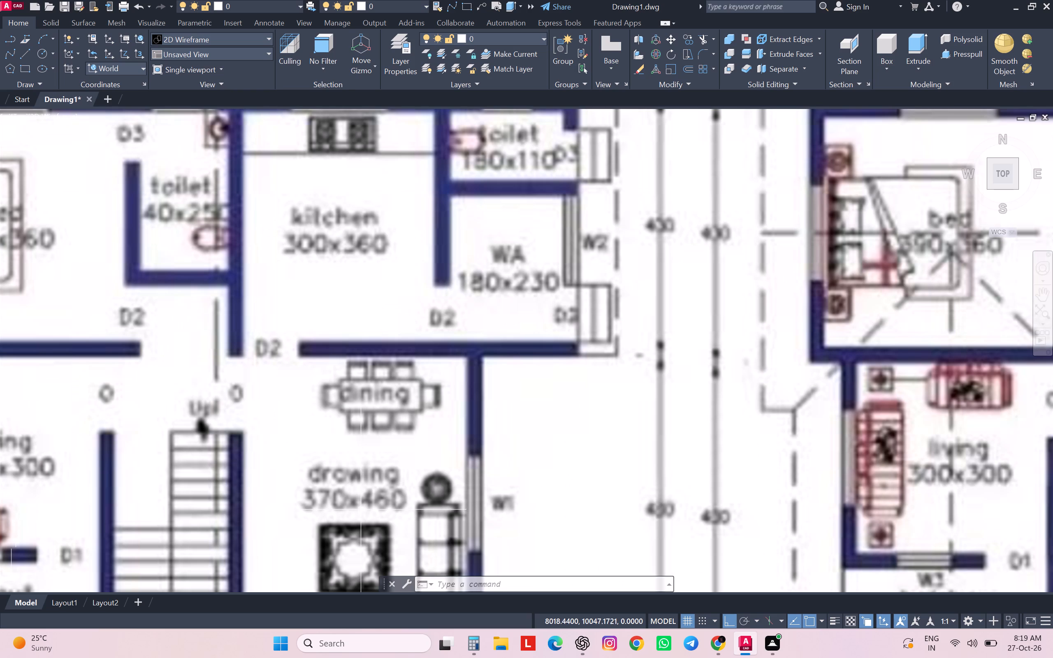
scroll(361, 510, "down", 2)
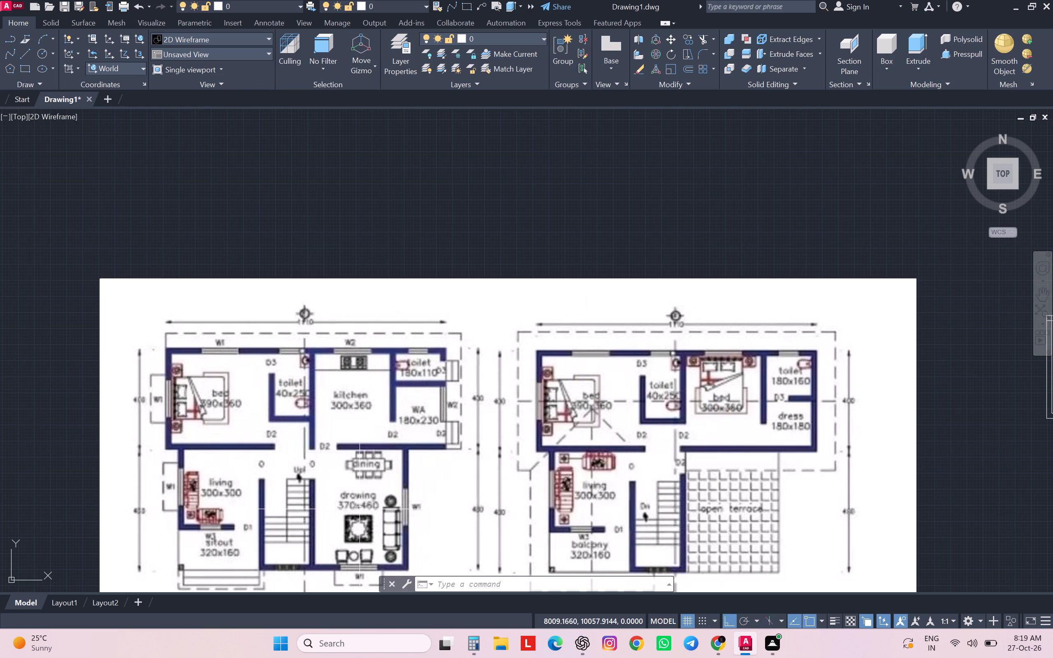
scroll(358, 507, "down", 3)
middle_click_drag(532, 526, 522, 459)
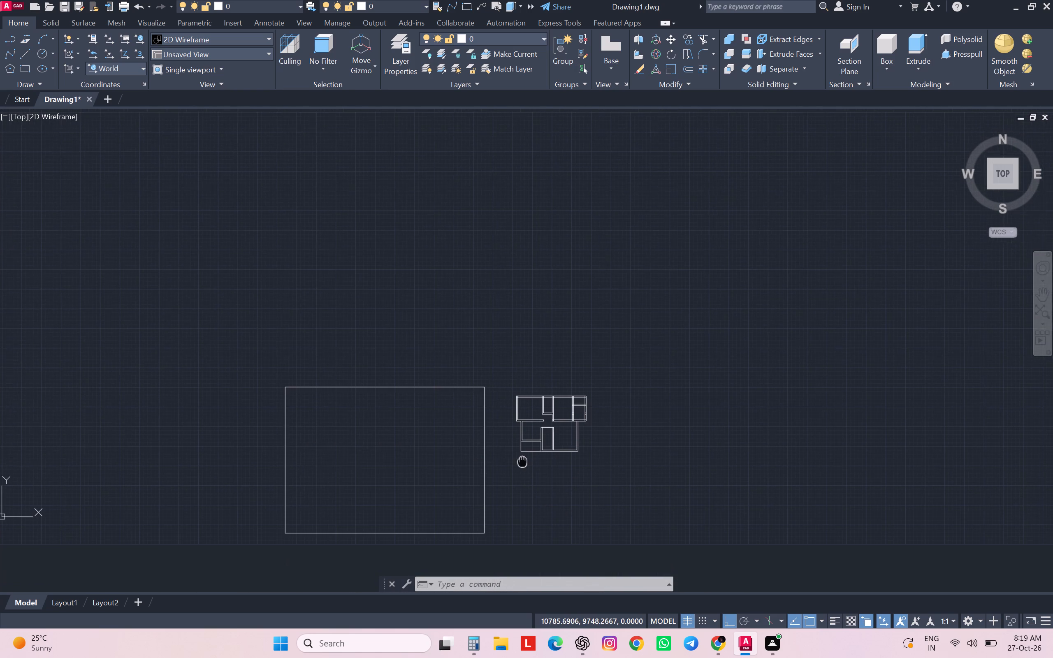
middle_click_drag(522, 459, 521, 456)
scroll(547, 419, "up", 4)
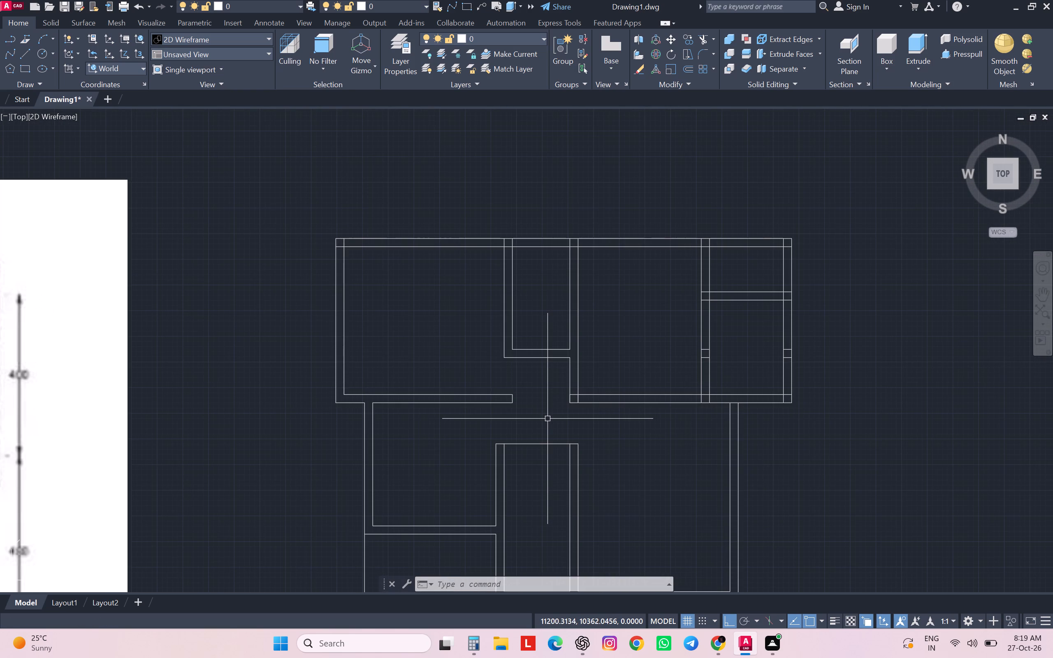
key("o")
key("Return")
type("25")
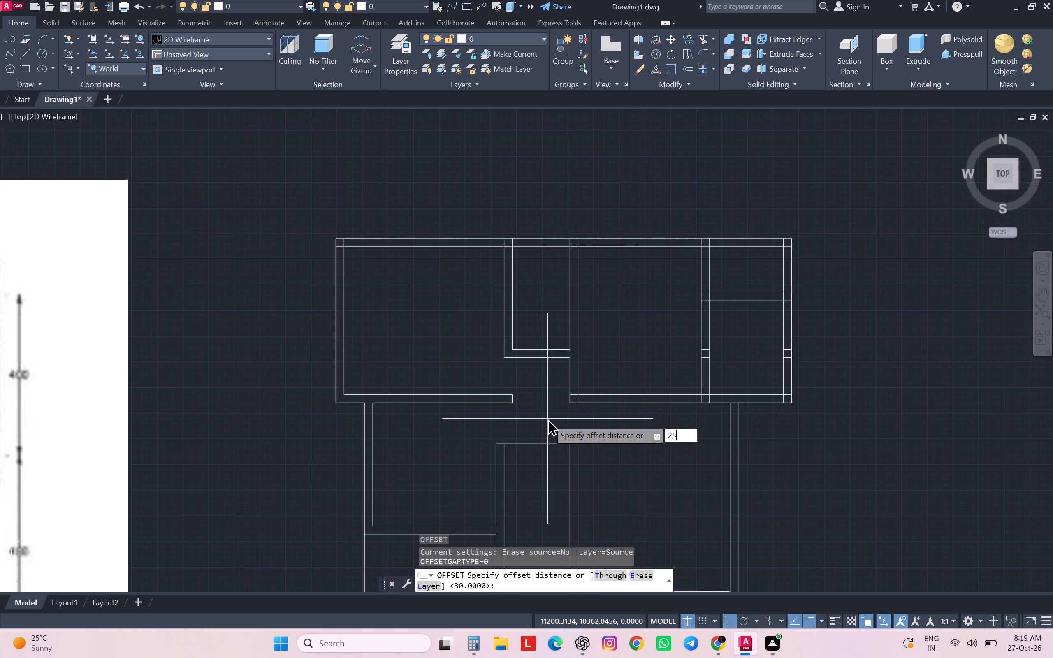
key("Return")
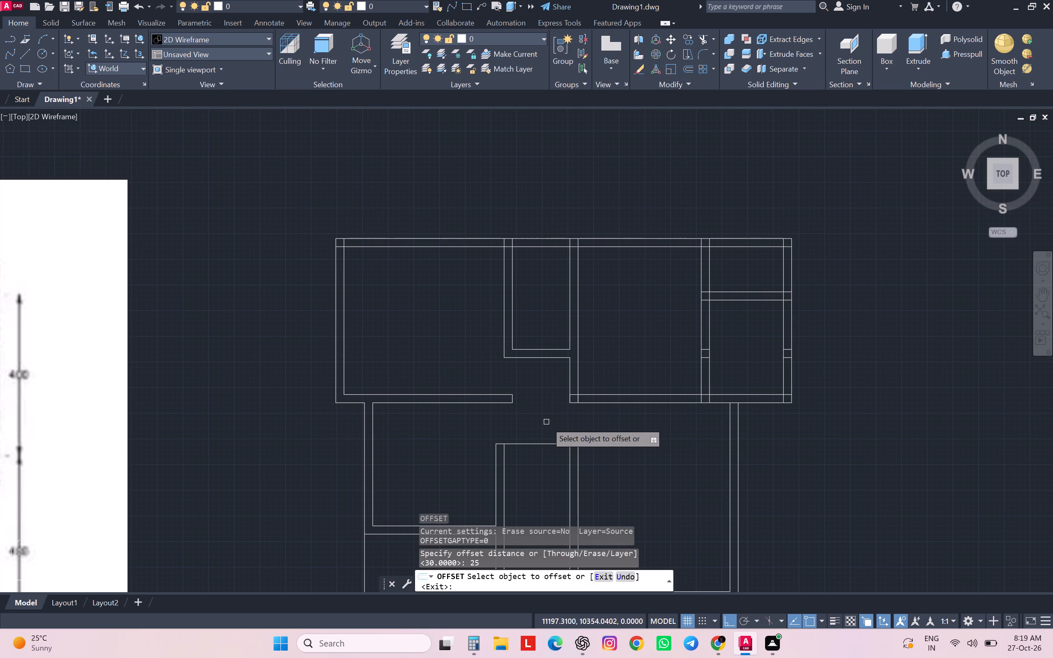
left_click(547, 445)
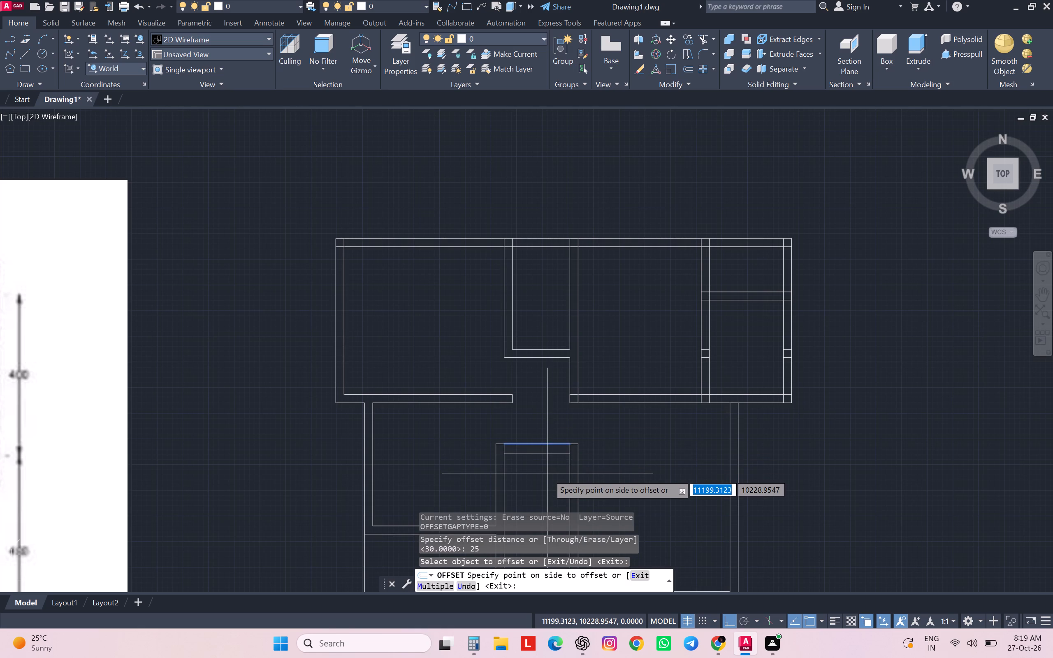
key("m")
key("Return")
left_click(547, 474)
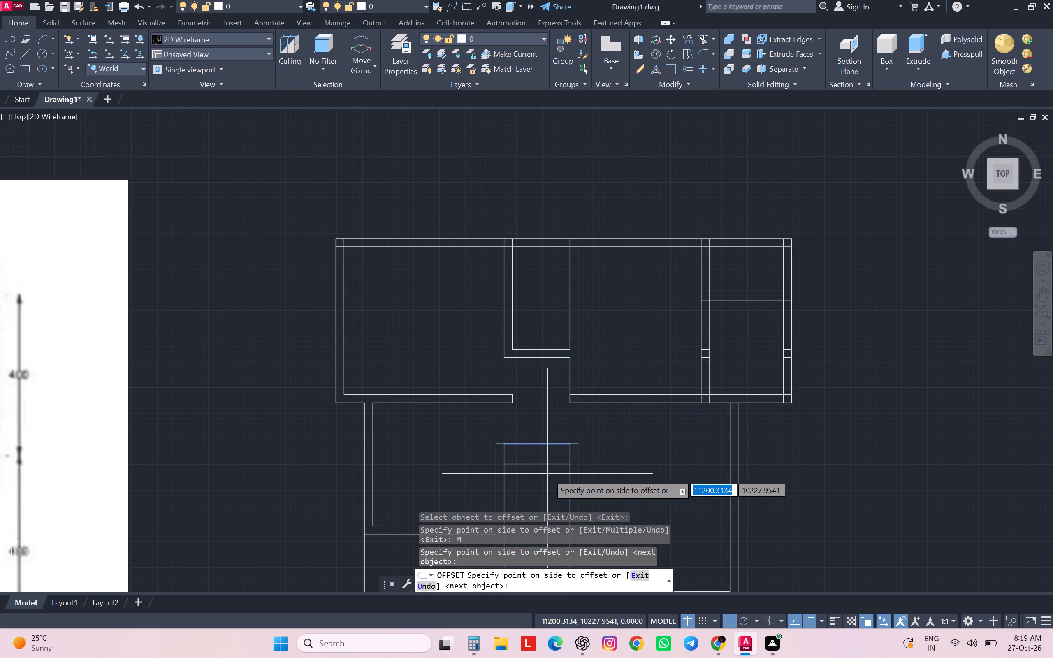
left_click(547, 474)
scroll(666, 437, "down", 1)
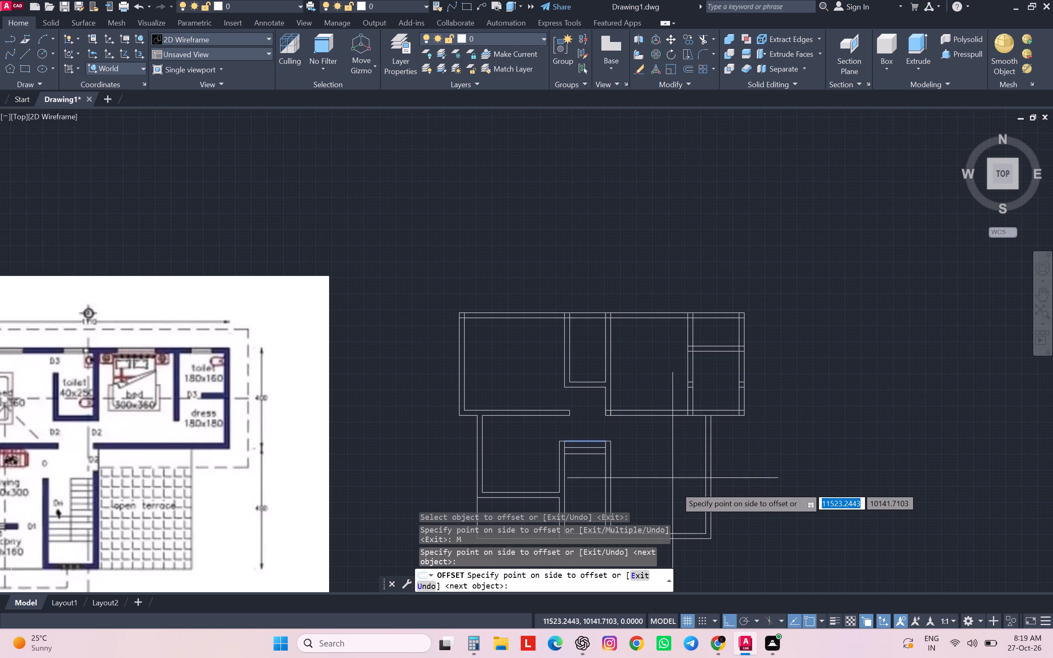
left_click(675, 487)
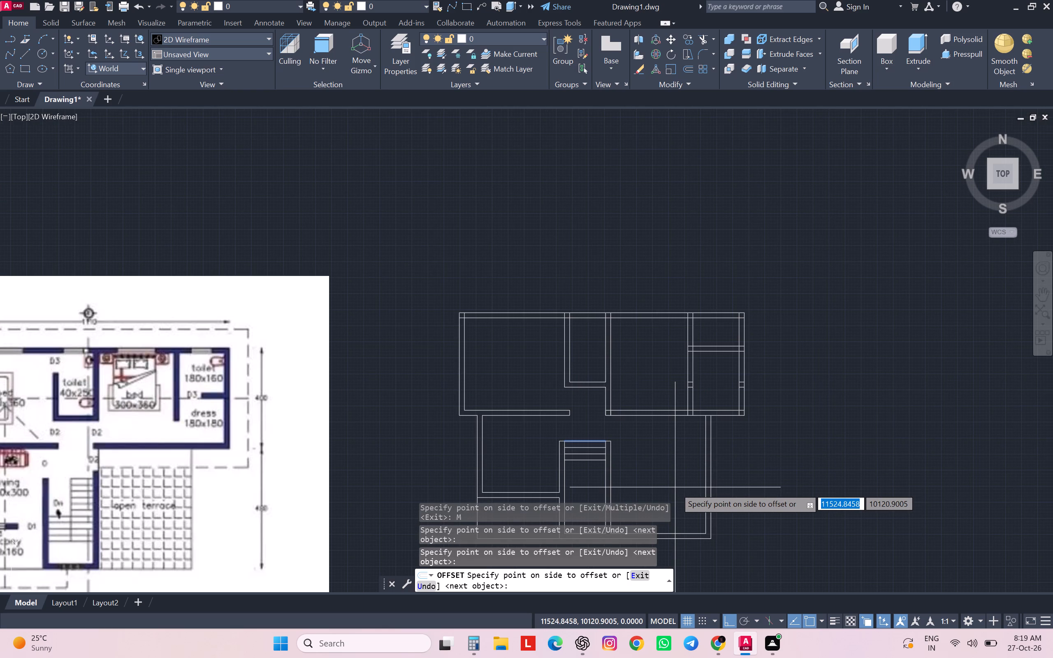
left_click(675, 487)
left_click(675, 487)
left_click(675, 487)
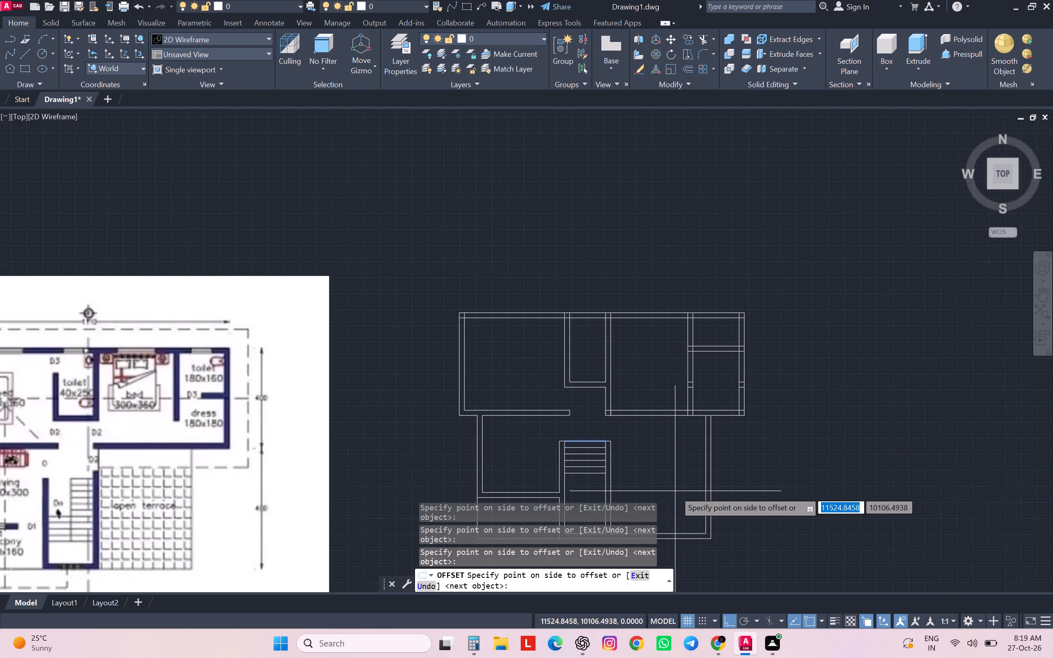
left_click(675, 491)
left_click(675, 491)
left_click(675, 491)
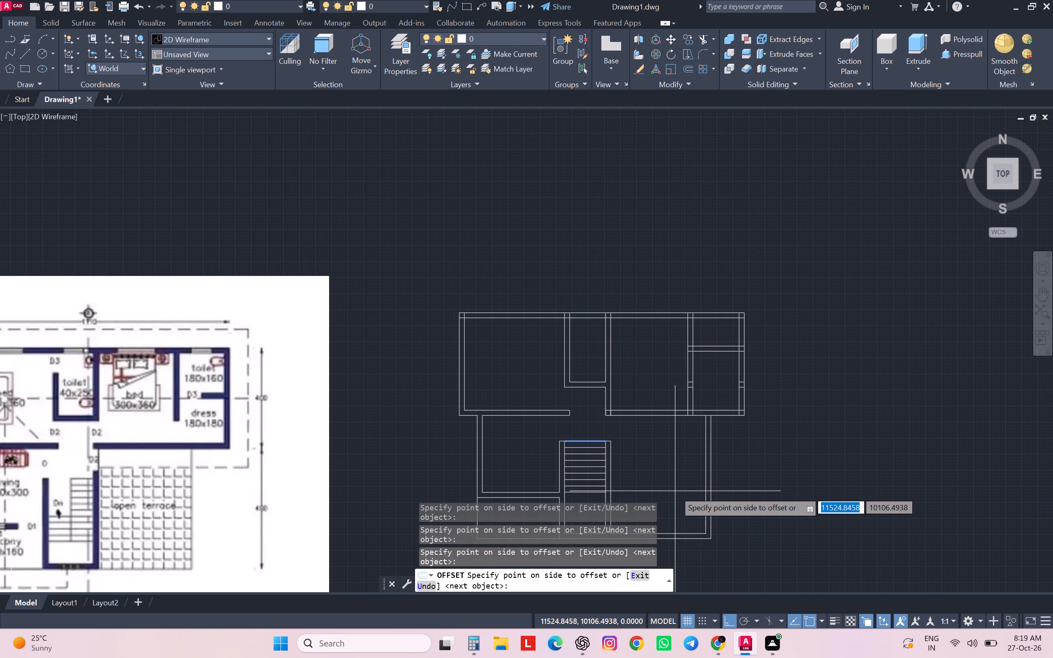
left_click(675, 491)
left_click(677, 484)
scroll(680, 474, "down", 2)
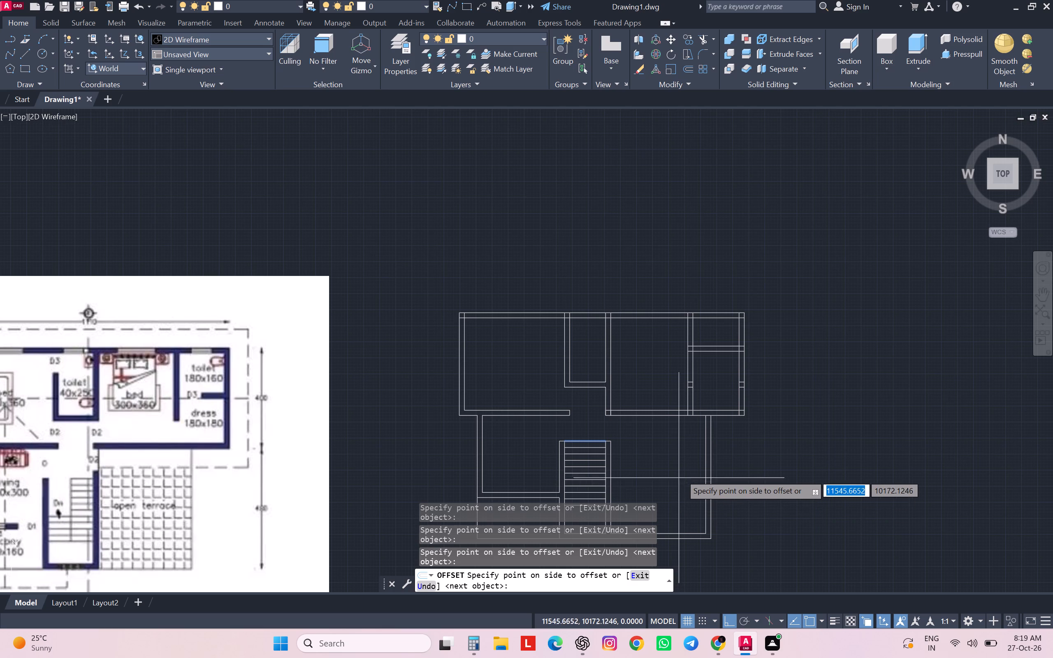
middle_click_drag(700, 504, 682, 454)
scroll(670, 450, "up", 1)
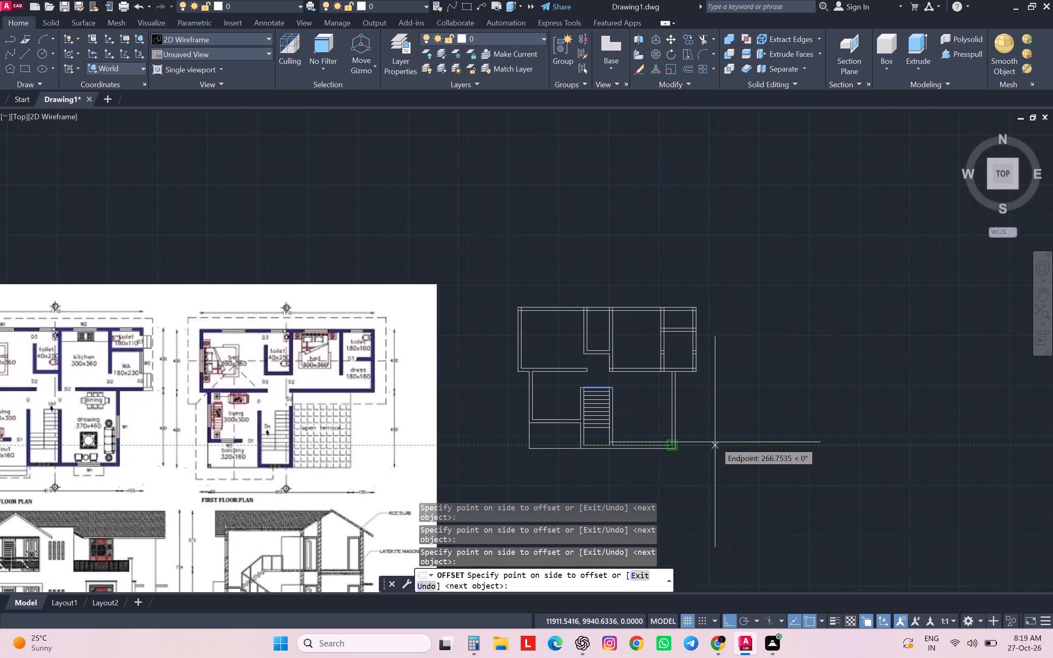
key("Escape")
key("Escape")
key("Escape")
key("Escape")
key("Escape")
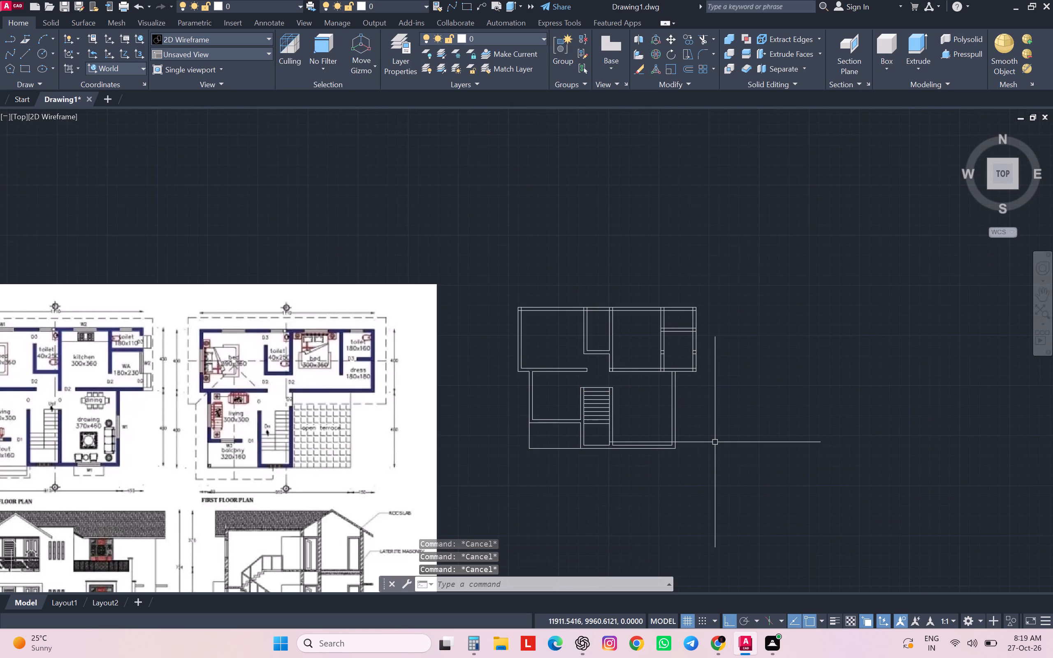
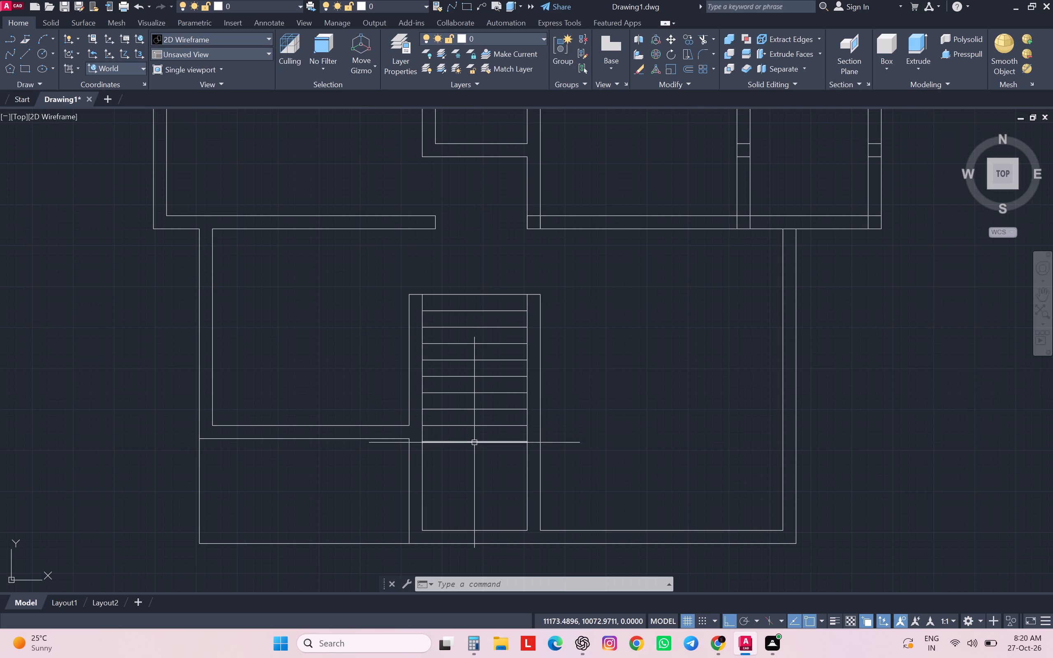
Offset the staircase's lowest tread line 25 cm downward to add one more tread.
key("o")
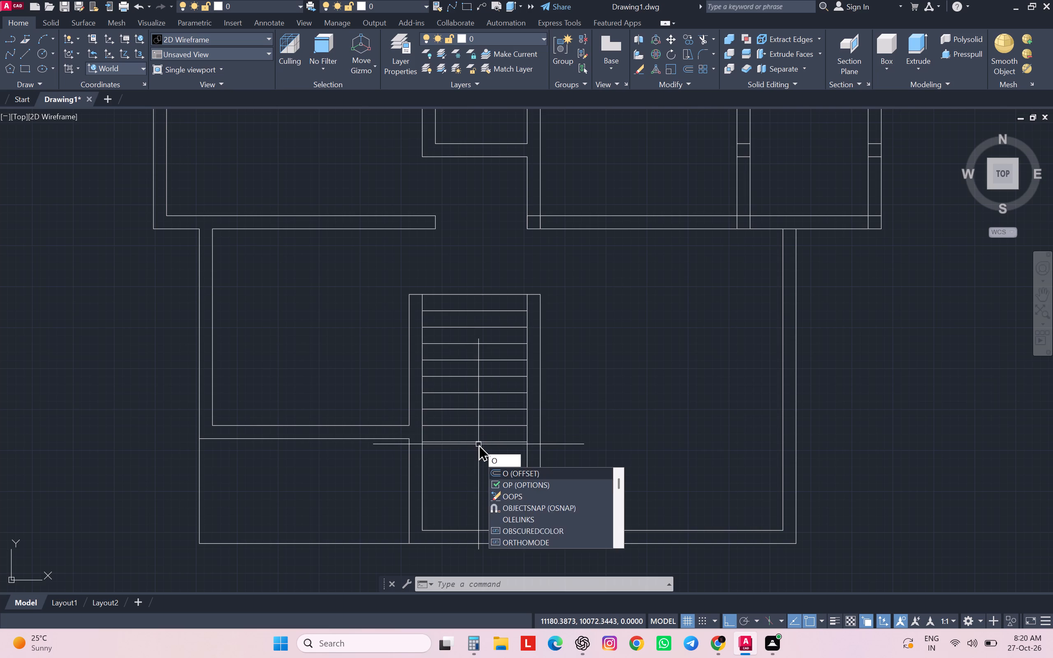
key("Return")
key("5")
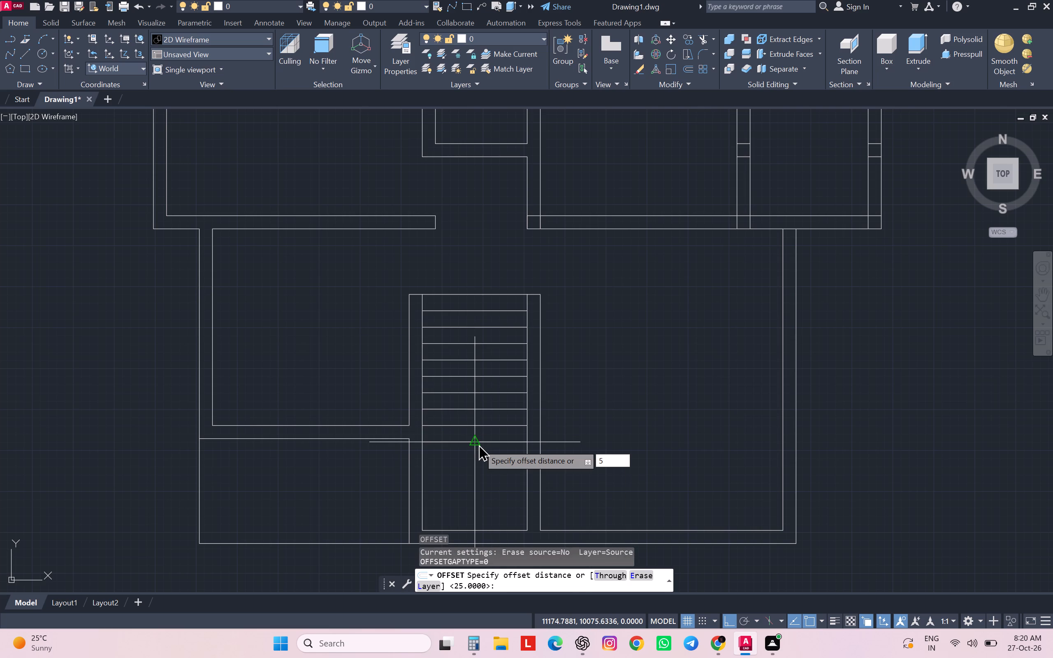
key("BackSpace")
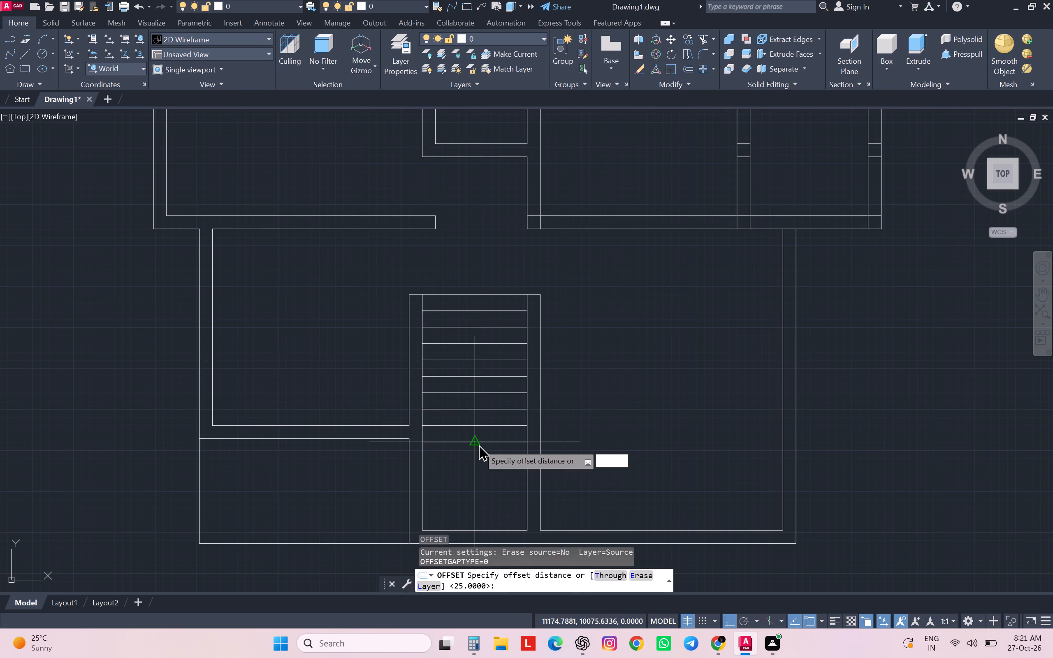
type("25")
key("Return")
left_click(479, 444)
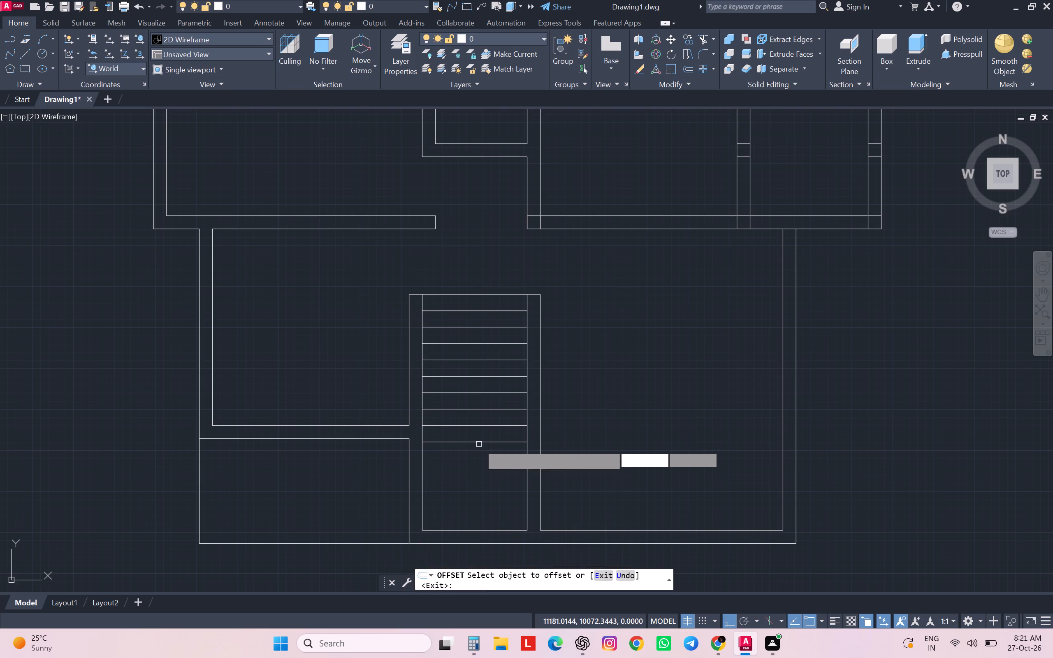
left_click(477, 482)
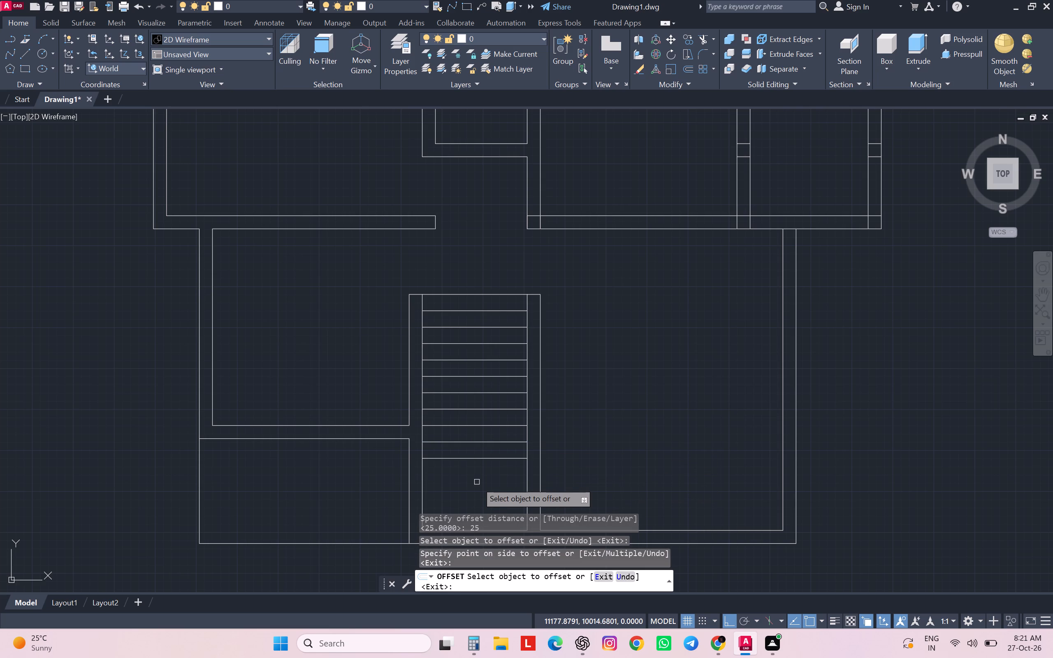
key("Escape")
key("Escape")
key("Escape")
key("Escape")
key("Escape")
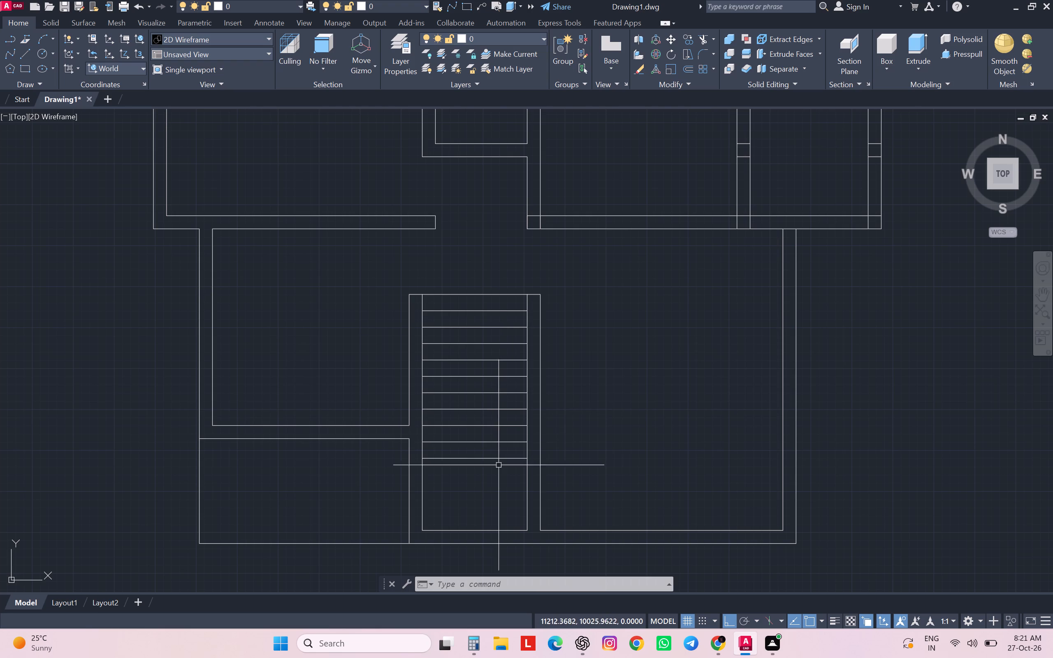
Draw a vertical centre line through the staircase from the midpoint of its top line to the midpoint of the lowest tread.
scroll(620, 466, "down", 2)
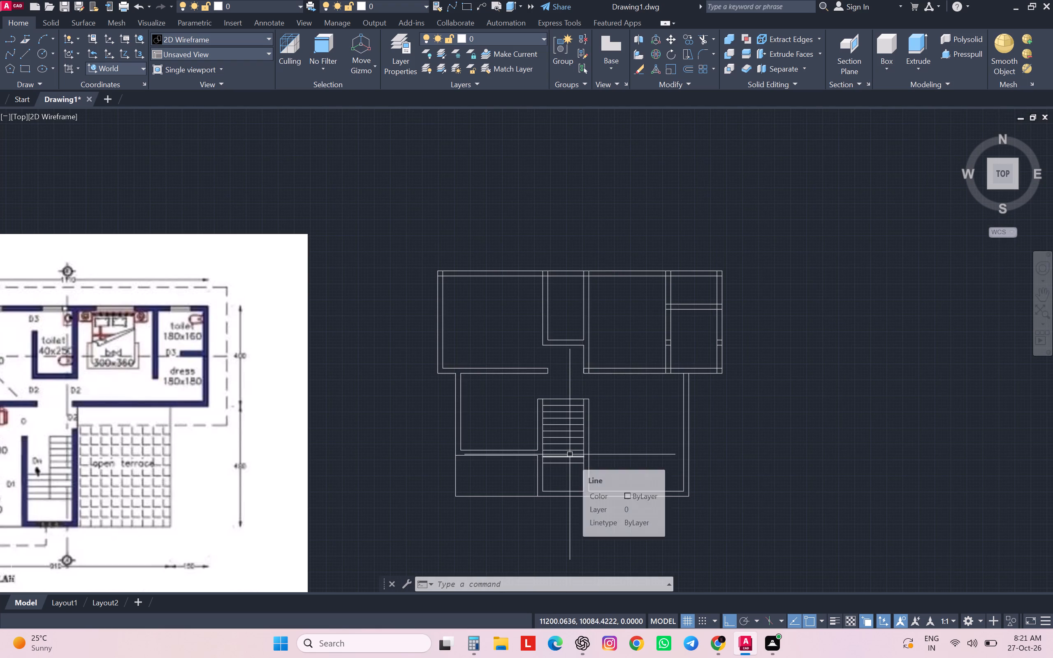
key("l")
key("Return")
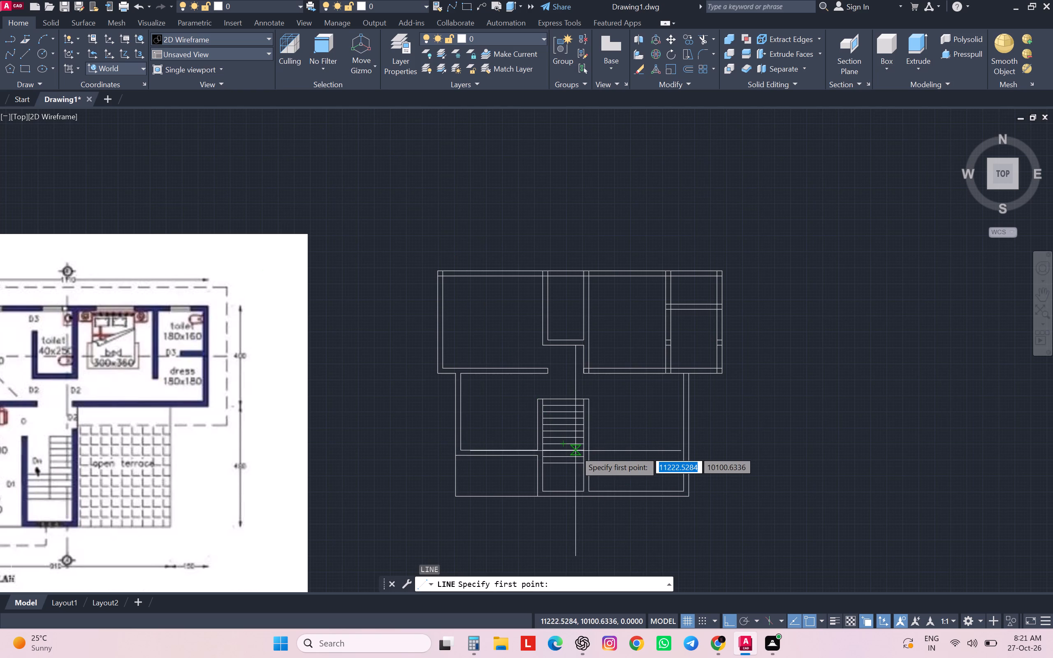
scroll(565, 422, "up", 3)
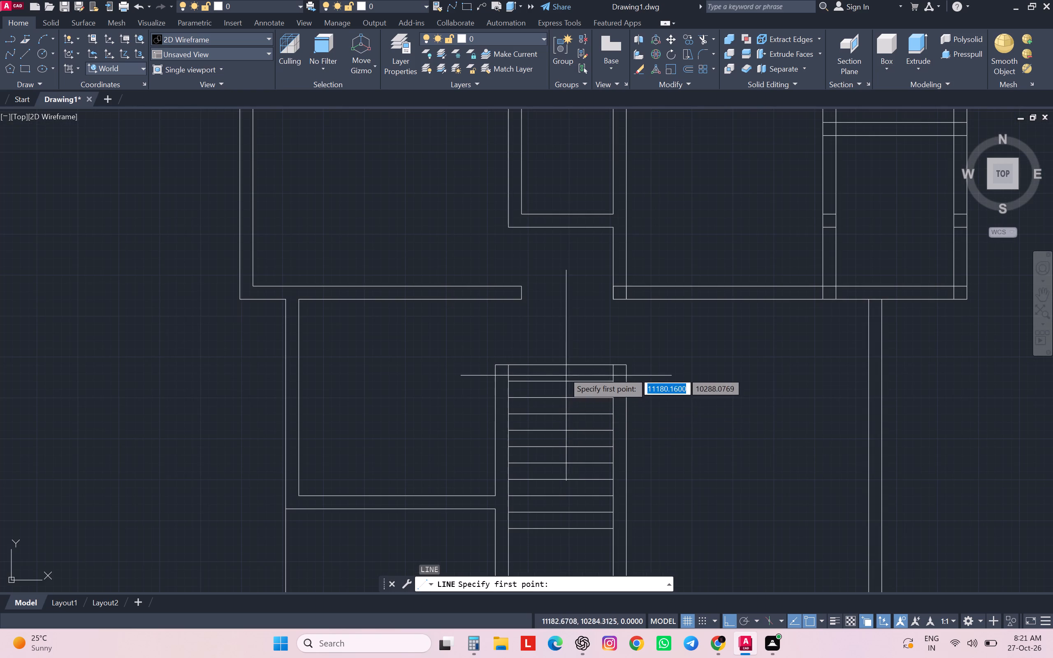
left_click(562, 368)
scroll(562, 366, "down", 1)
scroll(571, 437, "down", 1)
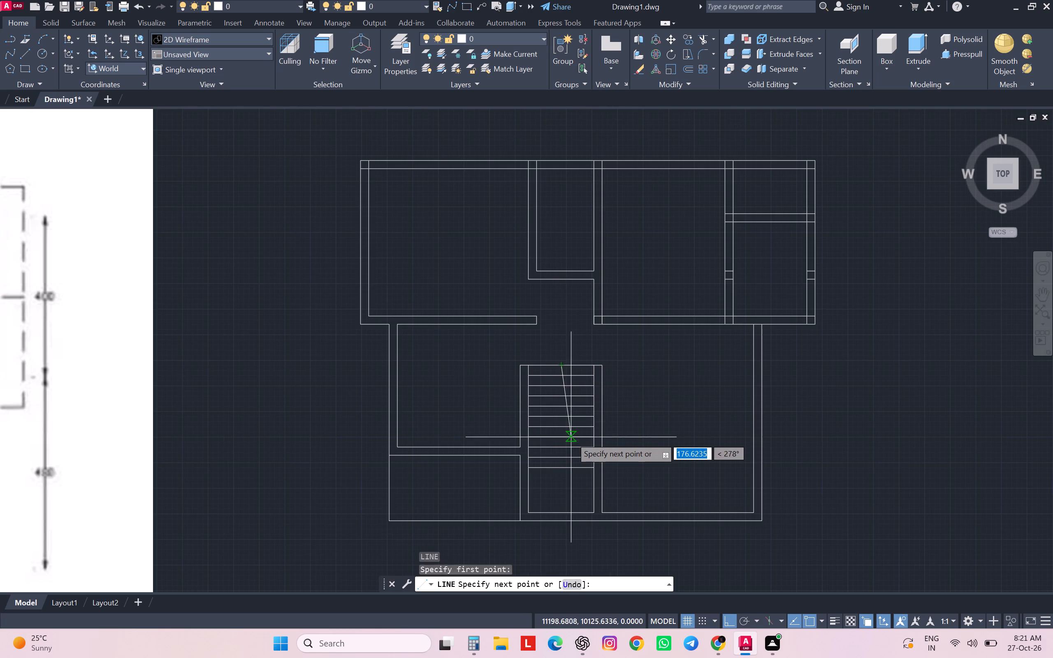
left_click(566, 459)
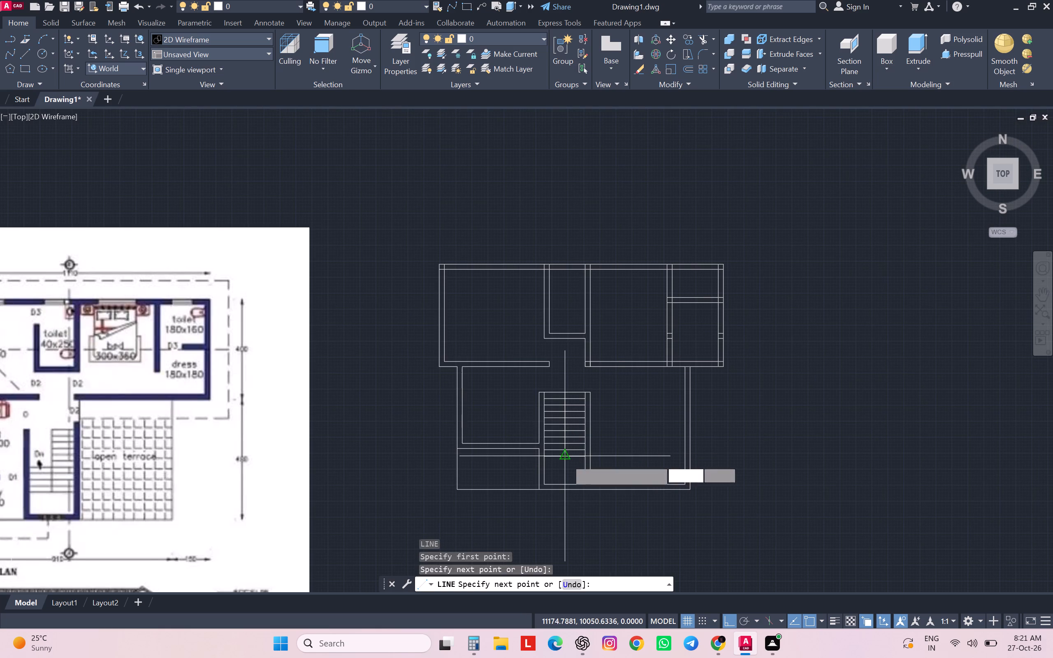
key("Escape")
key("Escape")
key("Escape")
key("Escape")
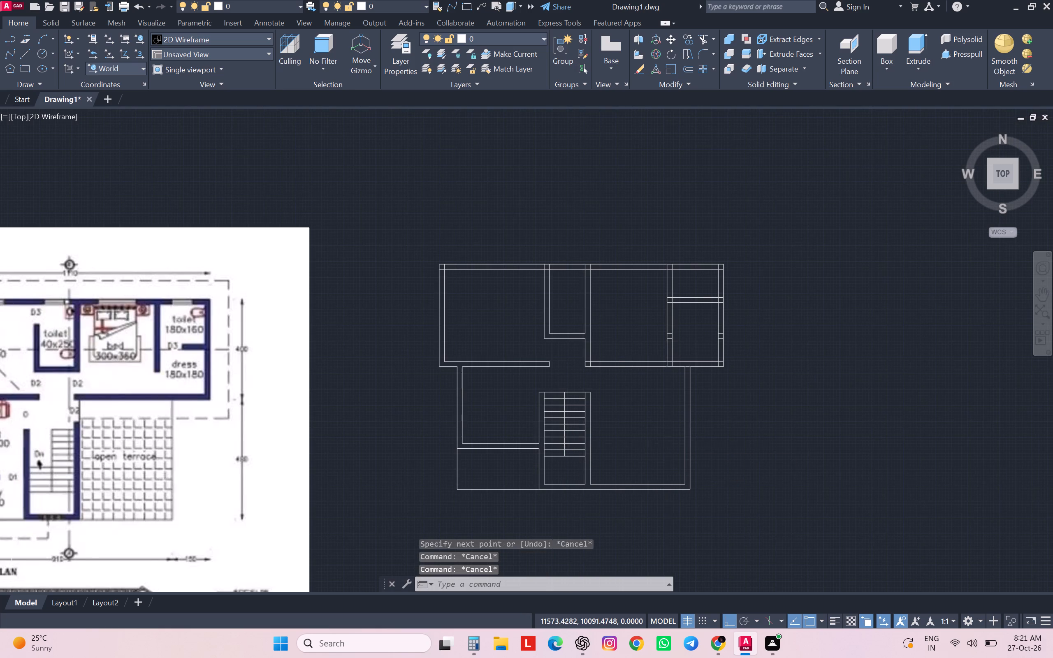
key("Escape")
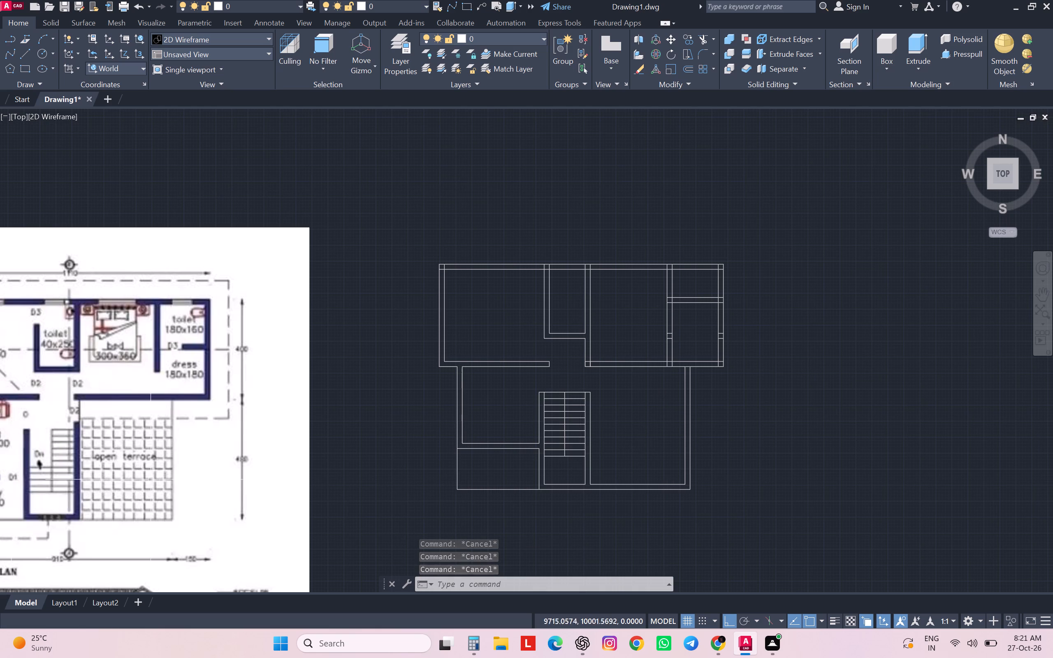
Examine the staircase in the first floor plan reference image and compare its tread layout with the drawn staircase.
scroll(44, 494, "up", 5)
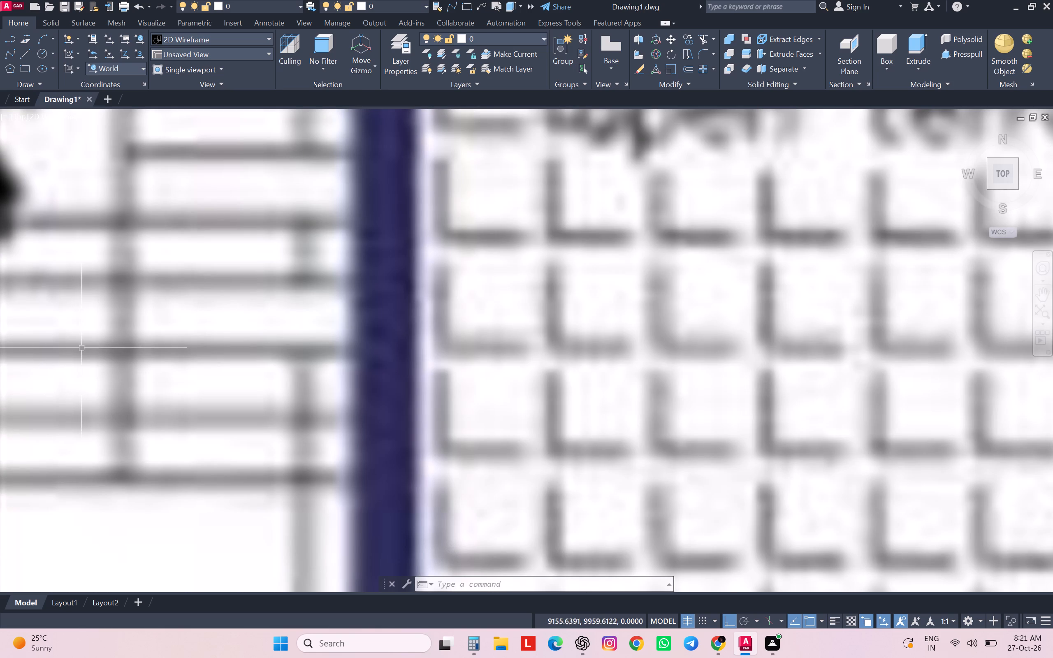
scroll(88, 243, "down", 4)
scroll(602, 433, "down", 2)
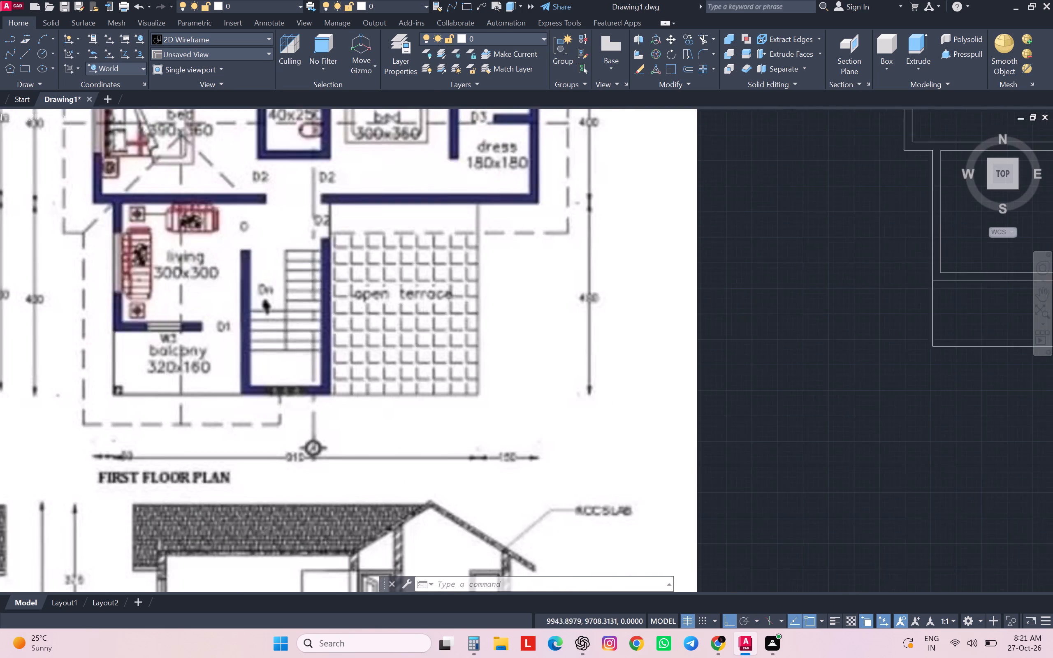
scroll(910, 333, "up", 4)
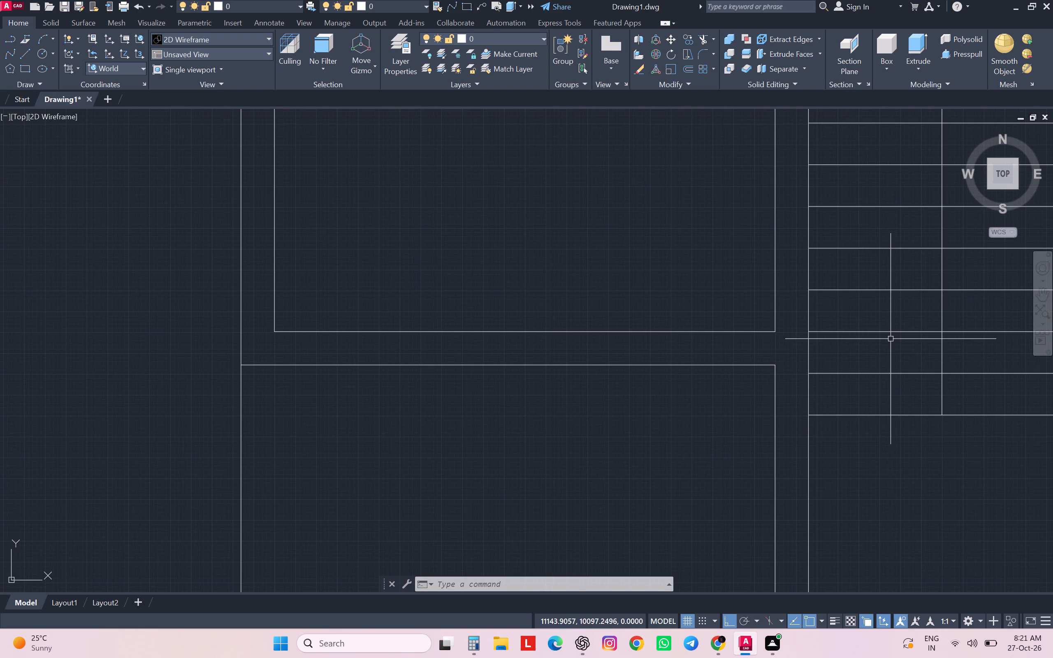
middle_click_drag(888, 247, 887, 254)
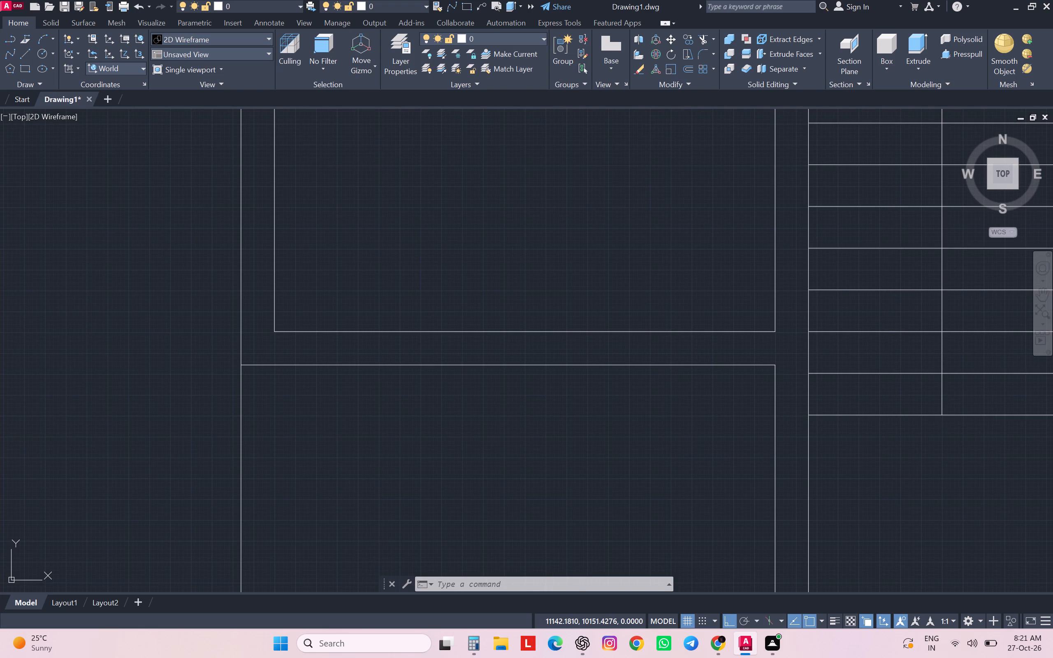
middle_click_drag(887, 254, 790, 462)
scroll(790, 462, "up", 1)
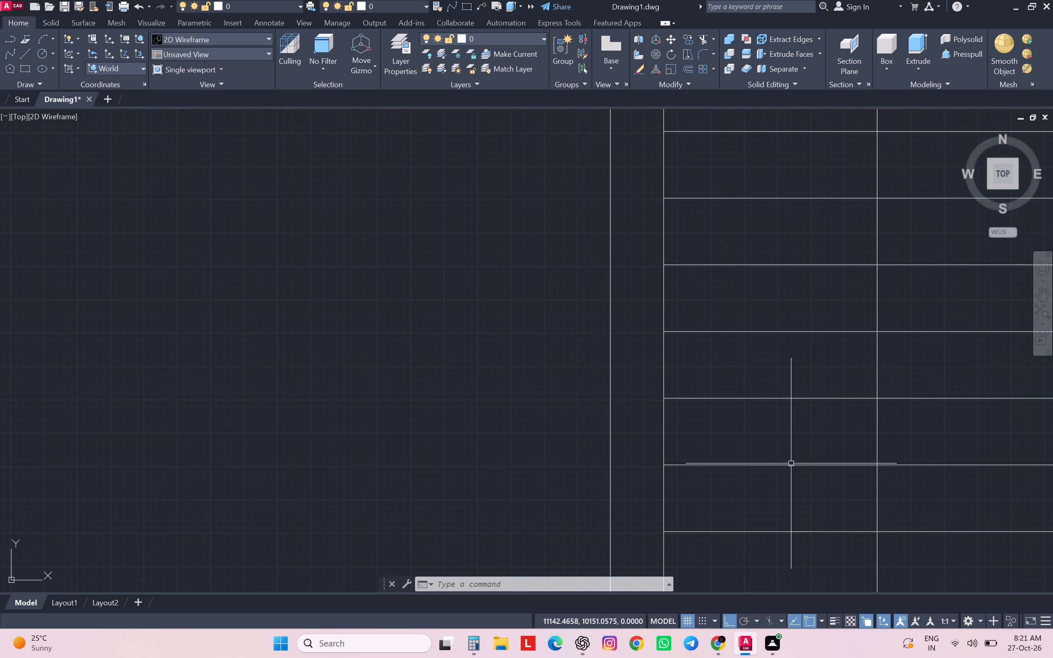
scroll(791, 460, "down", 1)
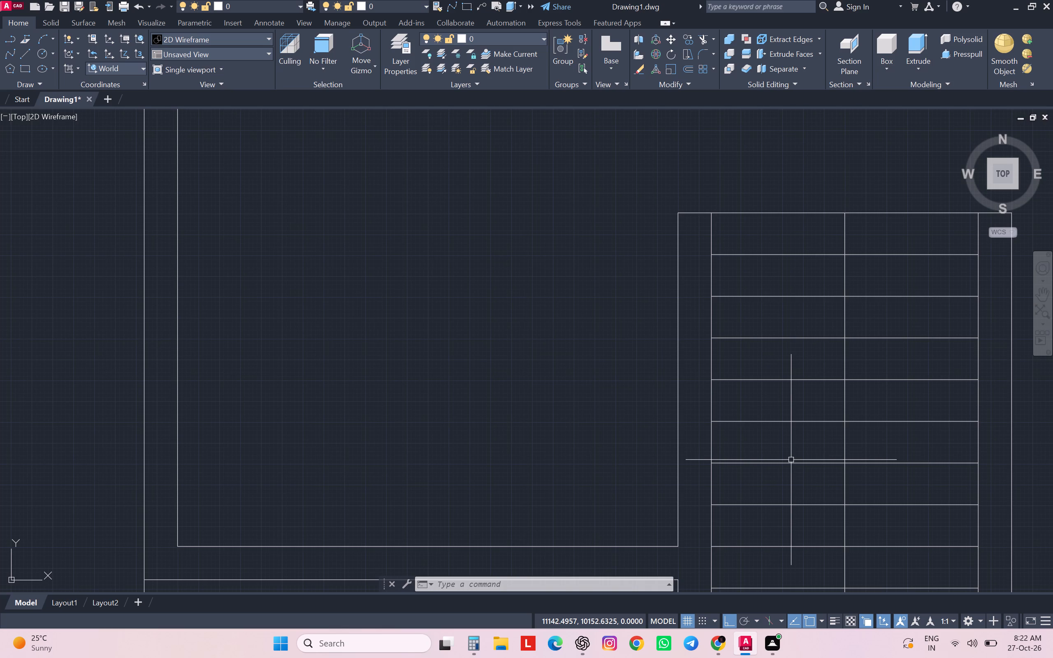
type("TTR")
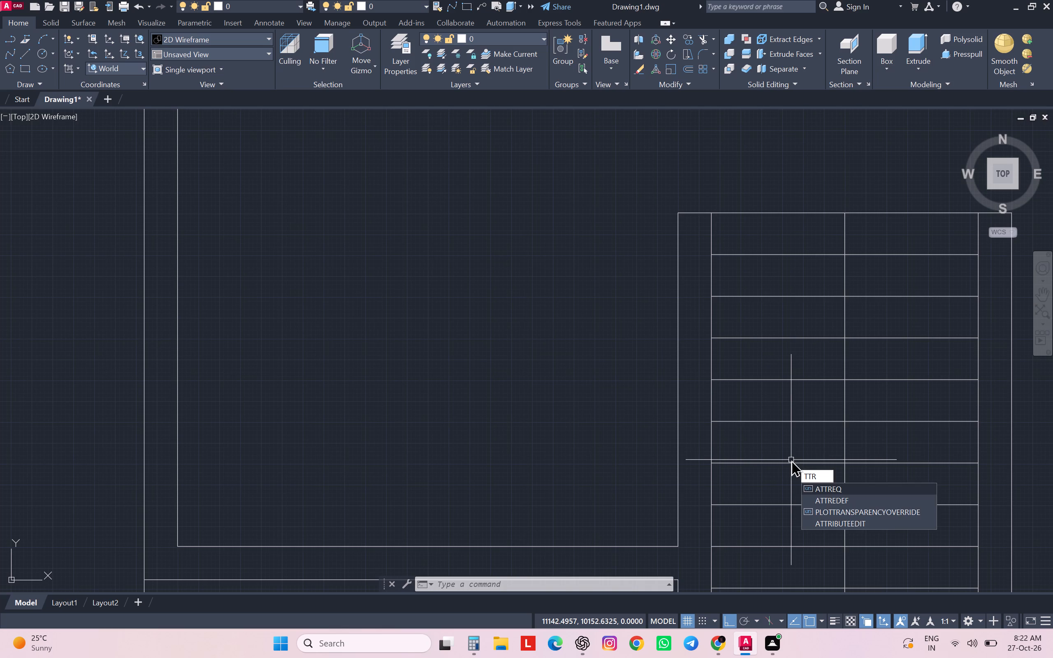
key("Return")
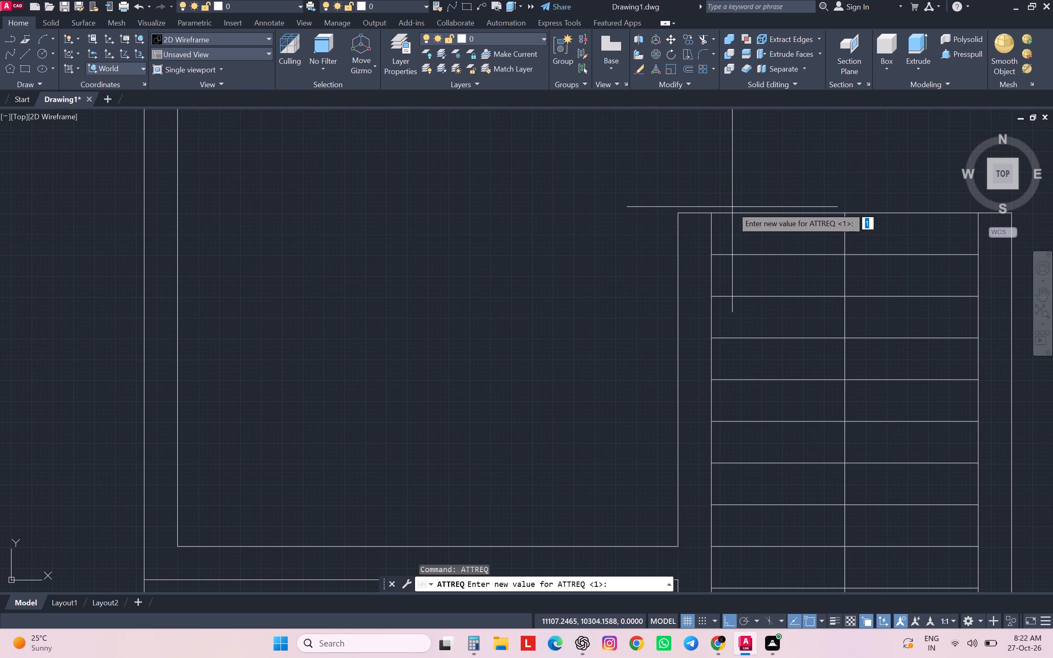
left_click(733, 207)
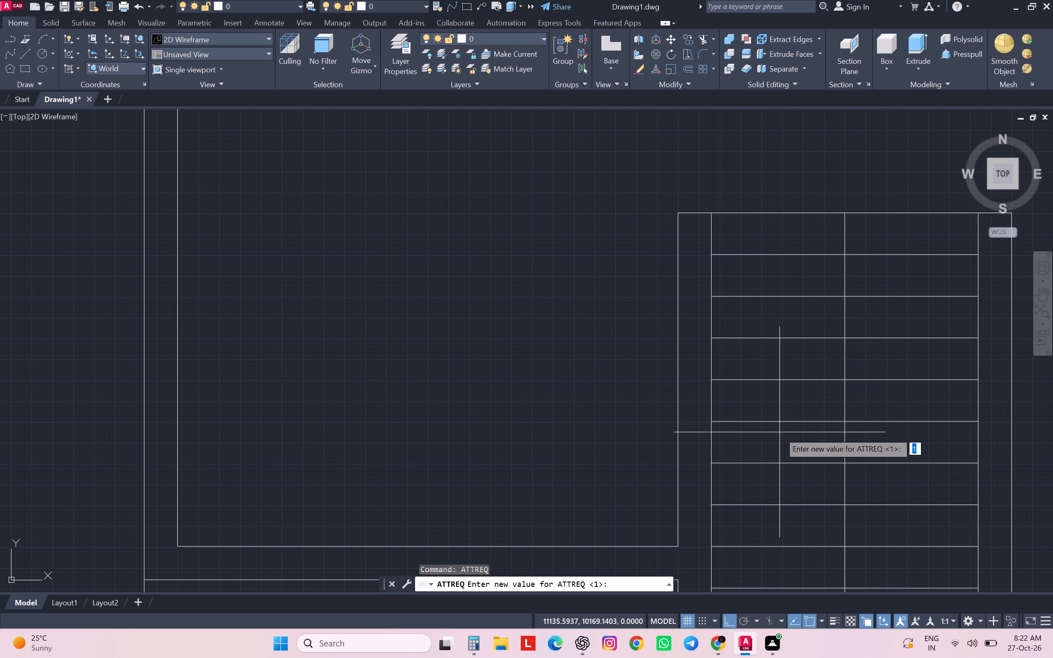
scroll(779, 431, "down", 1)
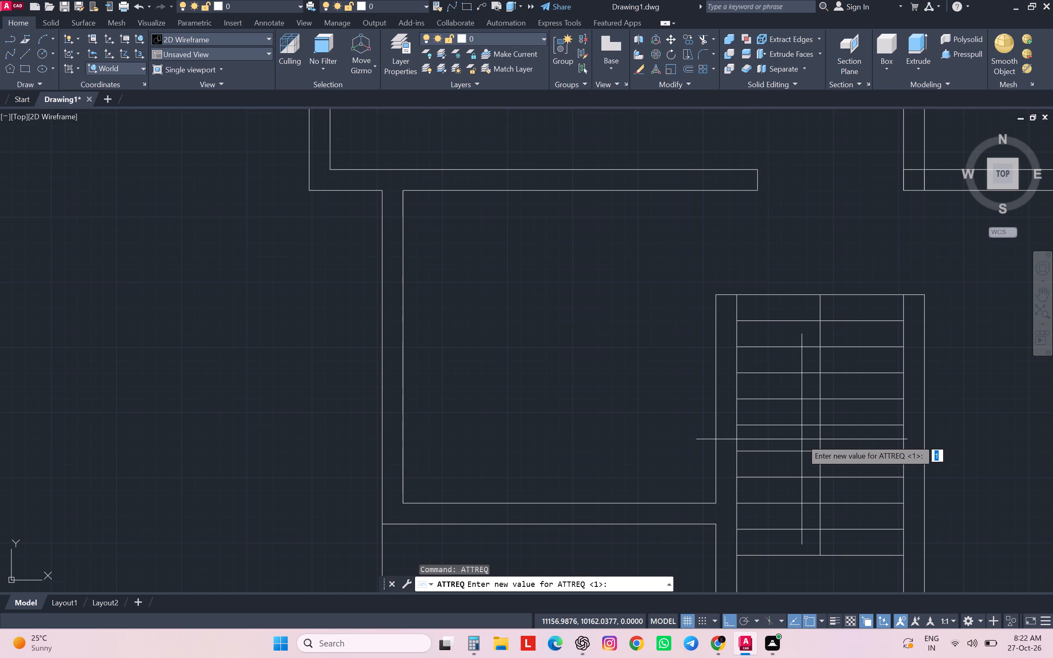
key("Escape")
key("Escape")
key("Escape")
Trim the staircase's top line and its upper five treads on the left side of the centre line with a fence selection.
type("TR")
key("Return")
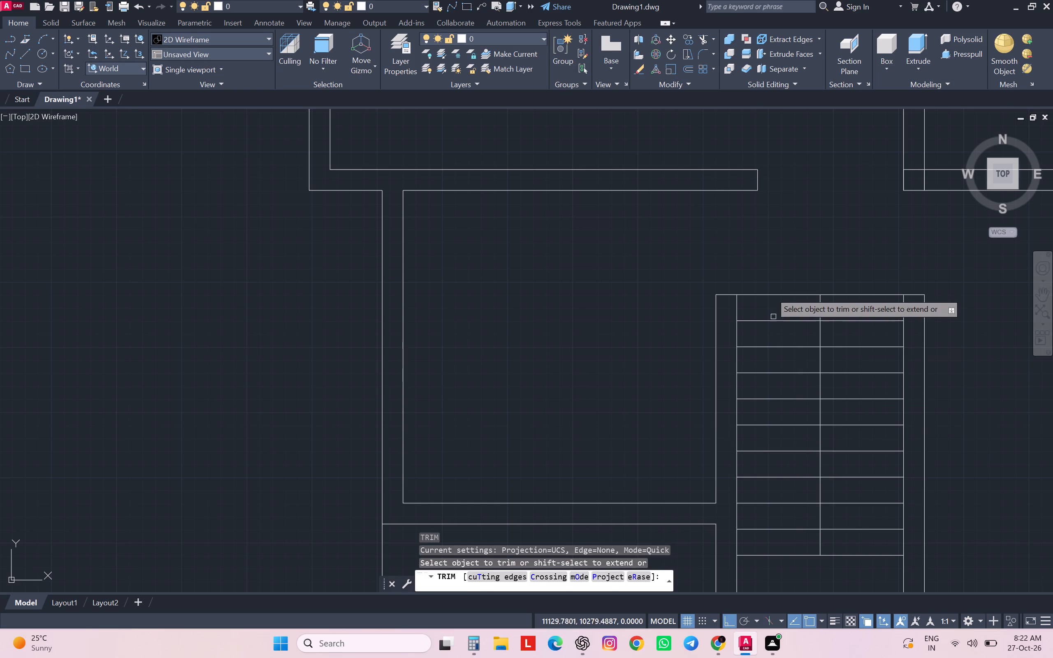
left_click(770, 286)
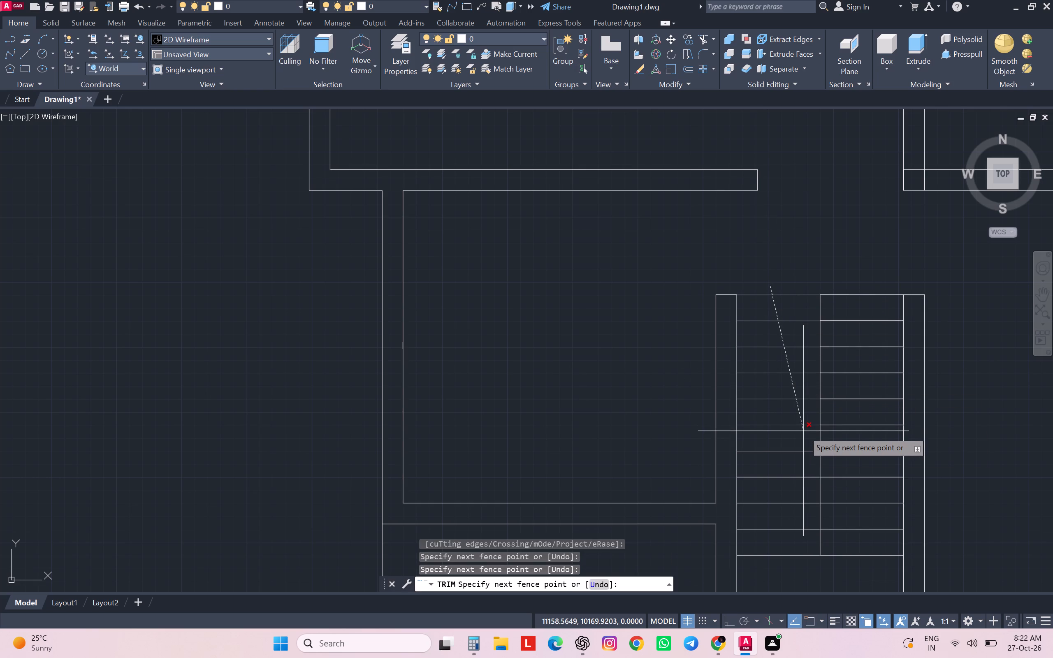
left_click(803, 440)
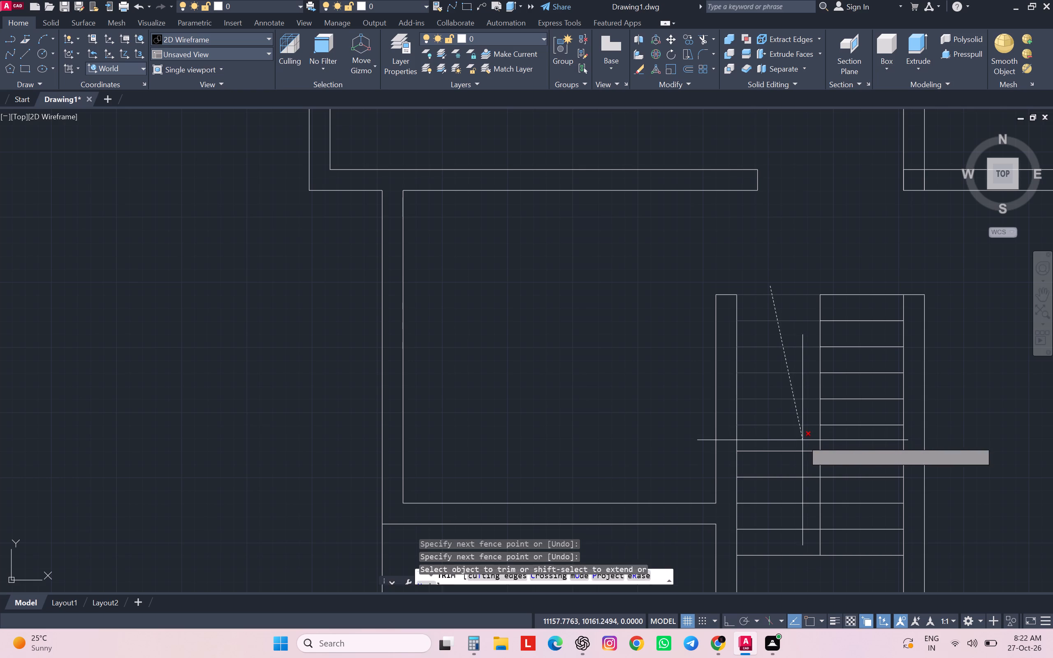
scroll(791, 369, "down", 3)
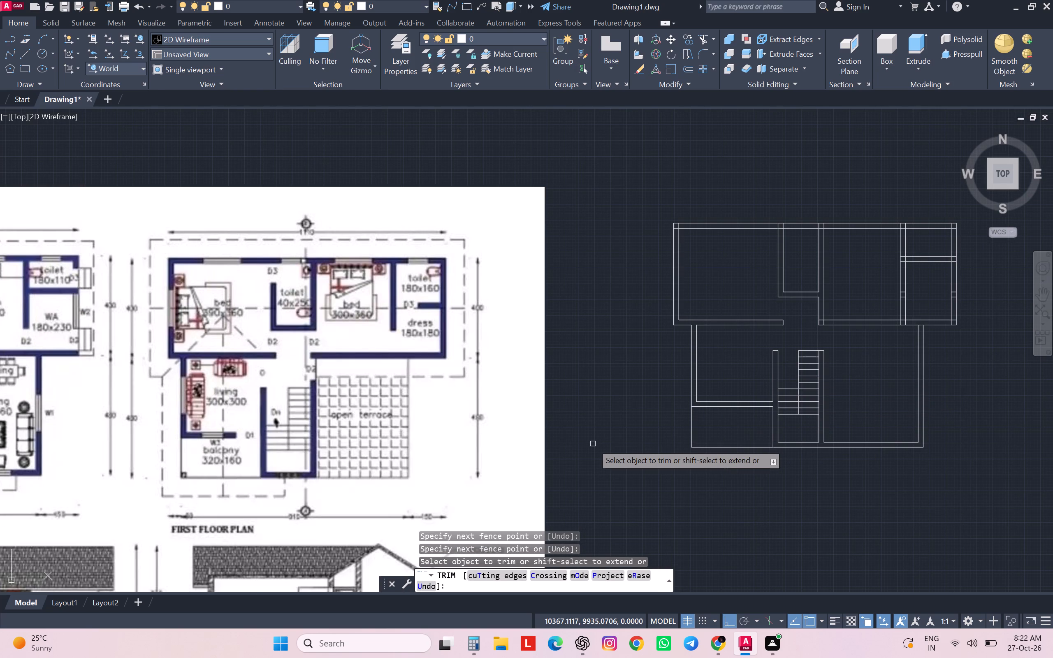
key("Escape")
key("Escape")
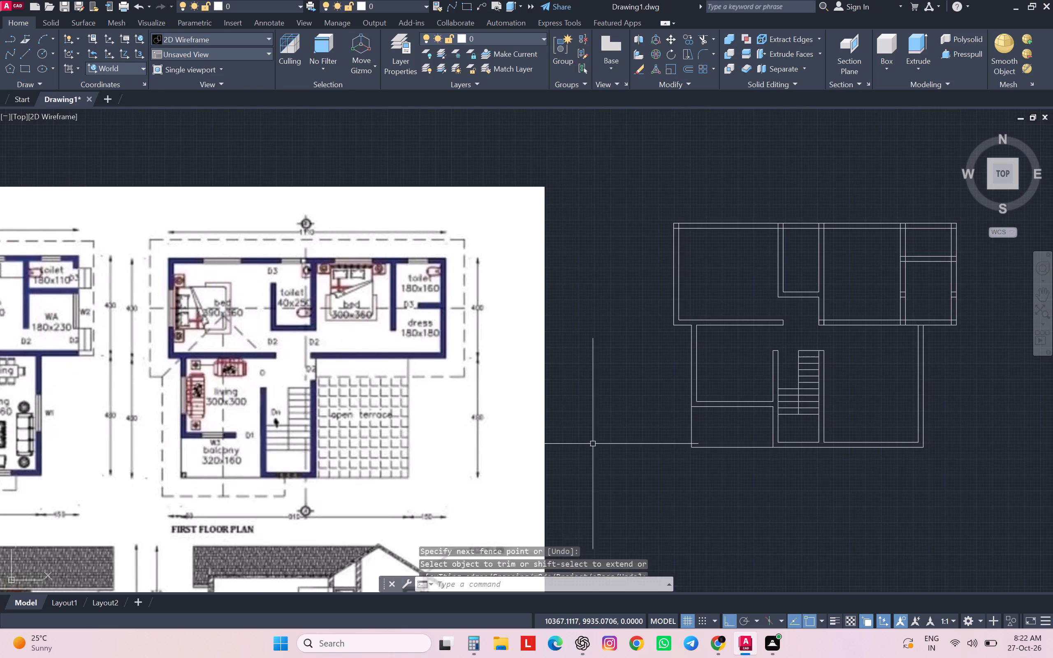
key("Escape")
key("Escape")
key("Escape")
Measure the width of the staircase's right flight along the lowest tread with an aligned dimension, without placing it.
type("DA")
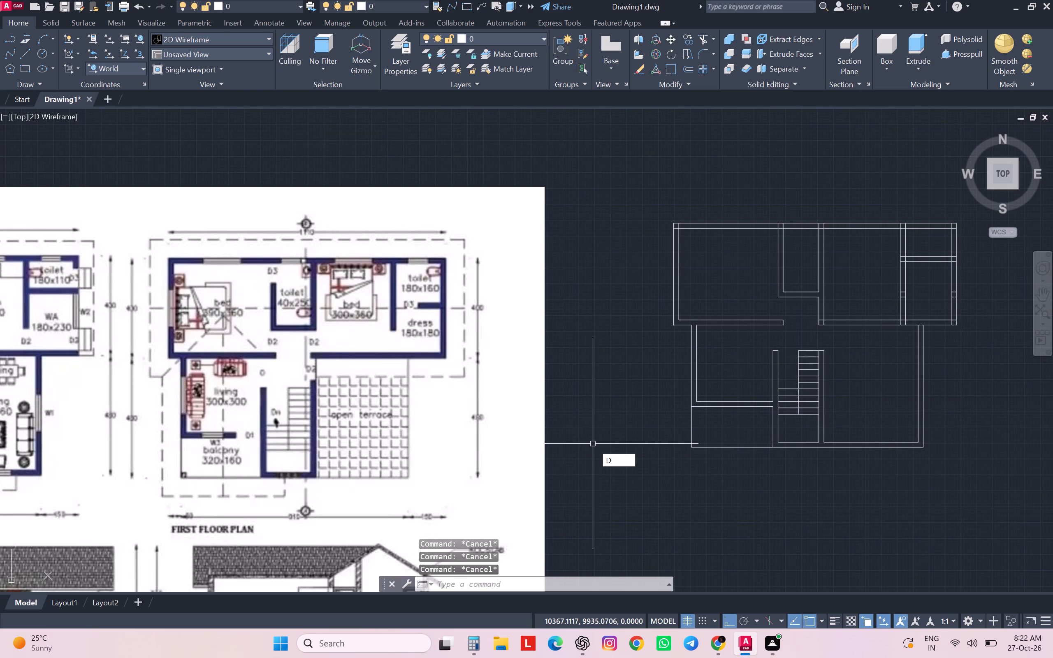
key("Return")
scroll(747, 418, "up", 2)
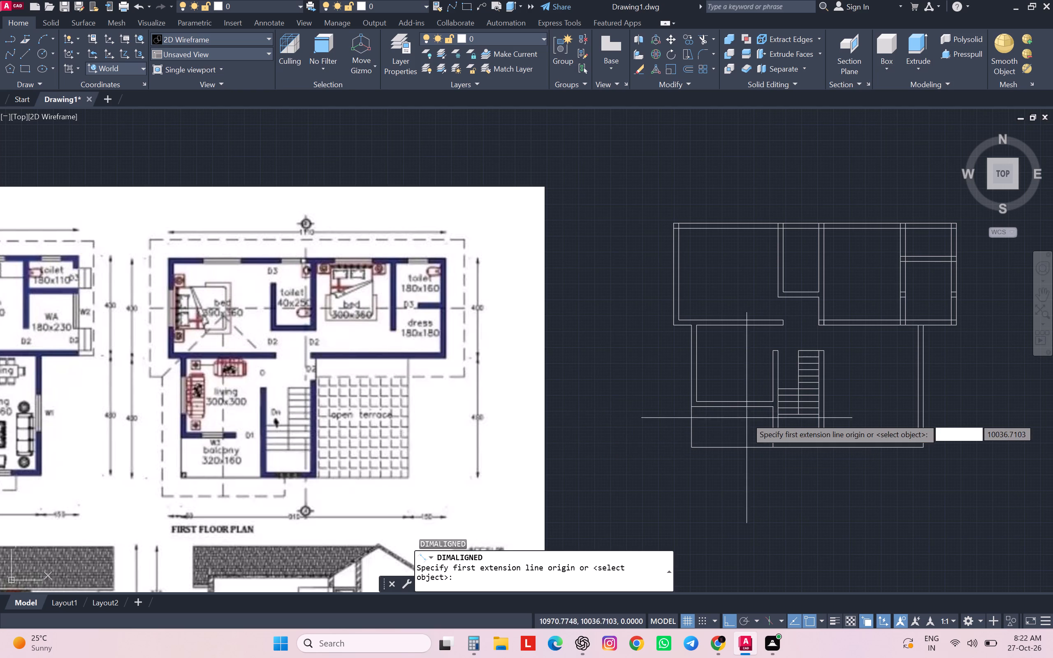
scroll(747, 418, "up", 1)
middle_click_drag(879, 403, 624, 414)
scroll(625, 414, "up", 1)
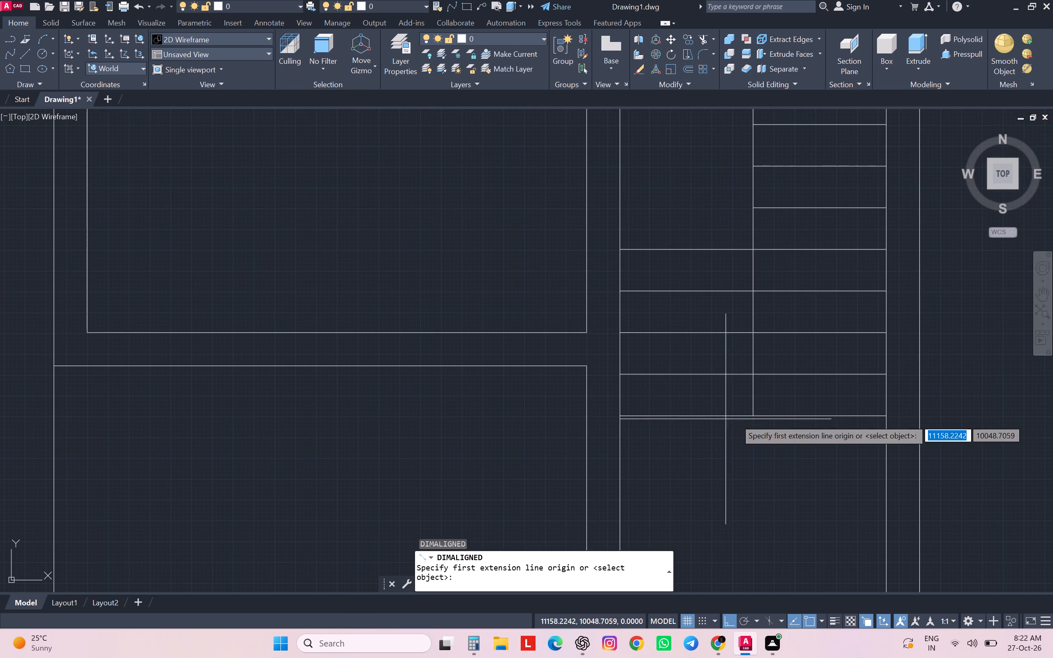
left_click(751, 418)
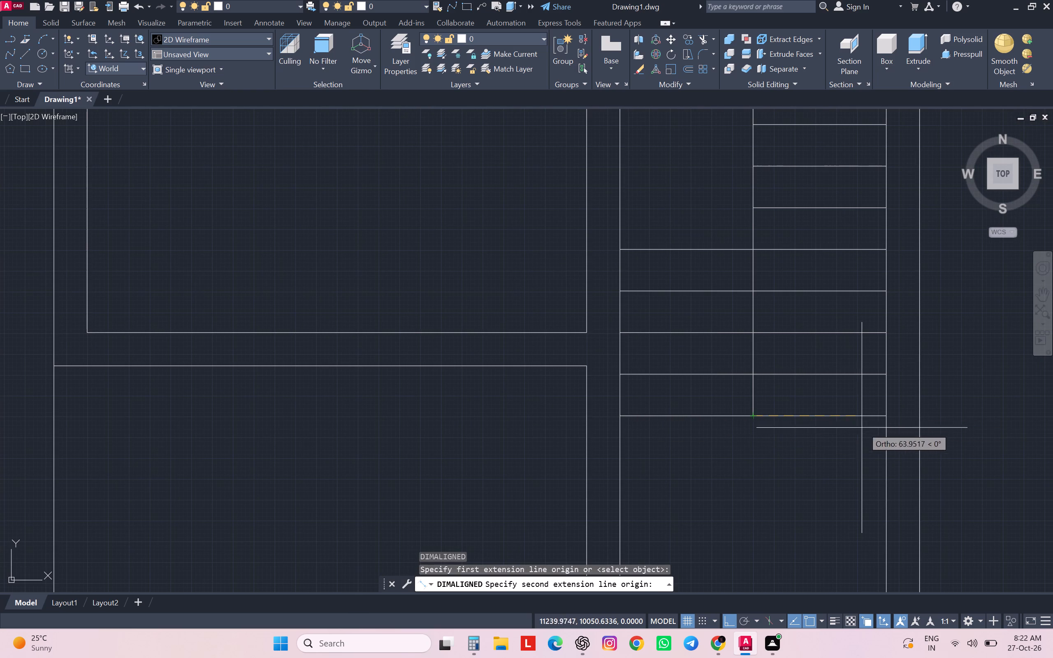
left_click(885, 415)
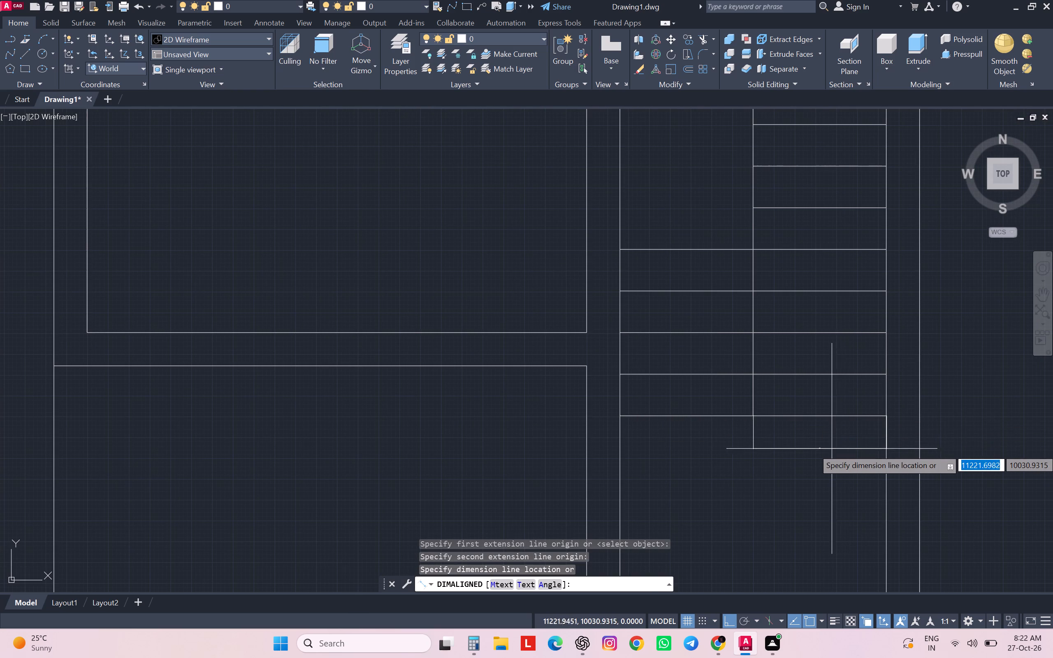
scroll(831, 449, "up", 8)
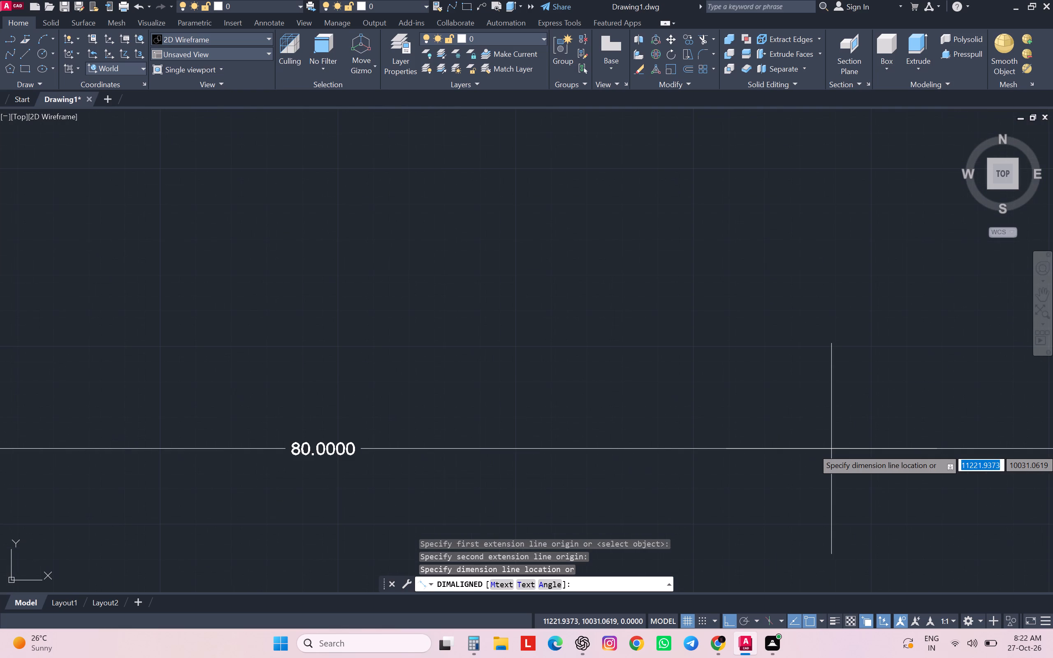
scroll(831, 449, "down", 2)
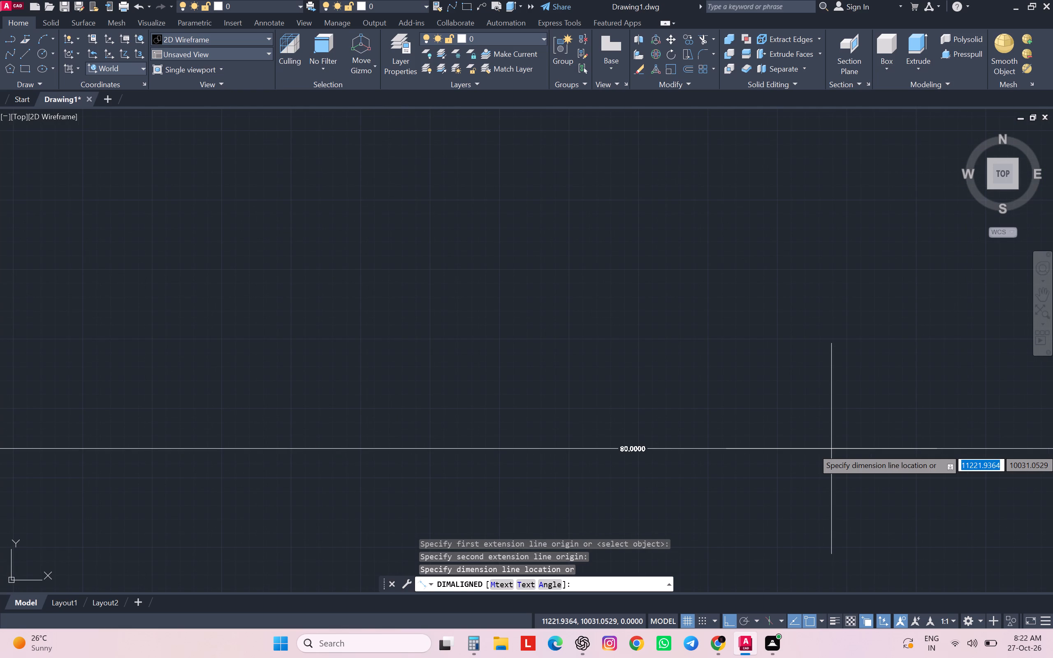
key("Escape")
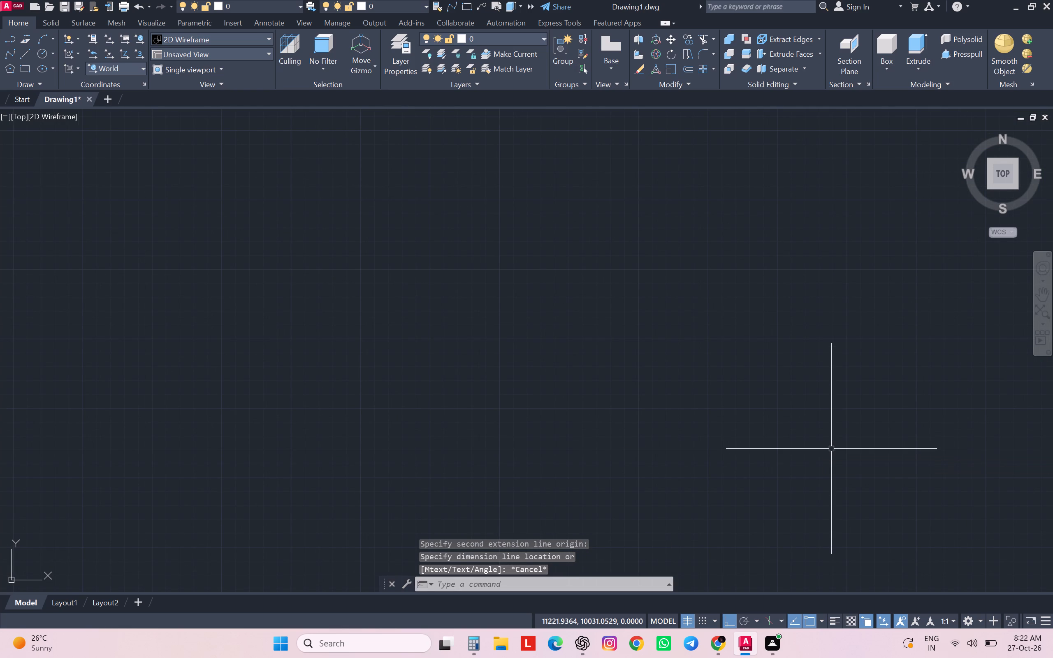
Erase the staircase treads and centre line, the stairwell's left wall, and the living room and balcony walls with a crossing selection.
scroll(831, 448, "down", 5)
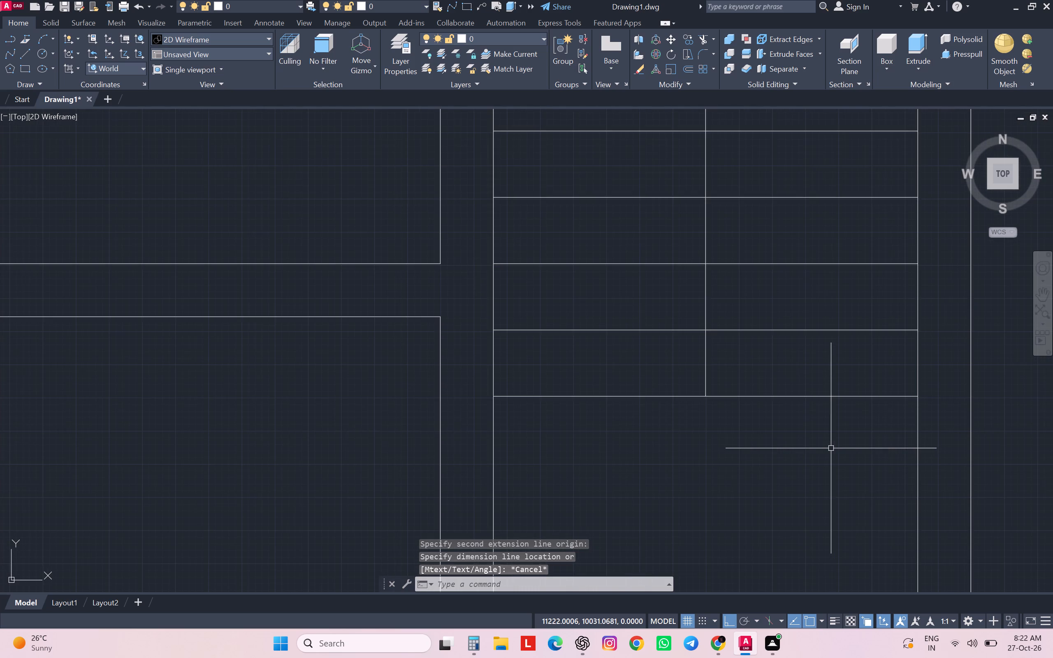
scroll(831, 448, "down", 3)
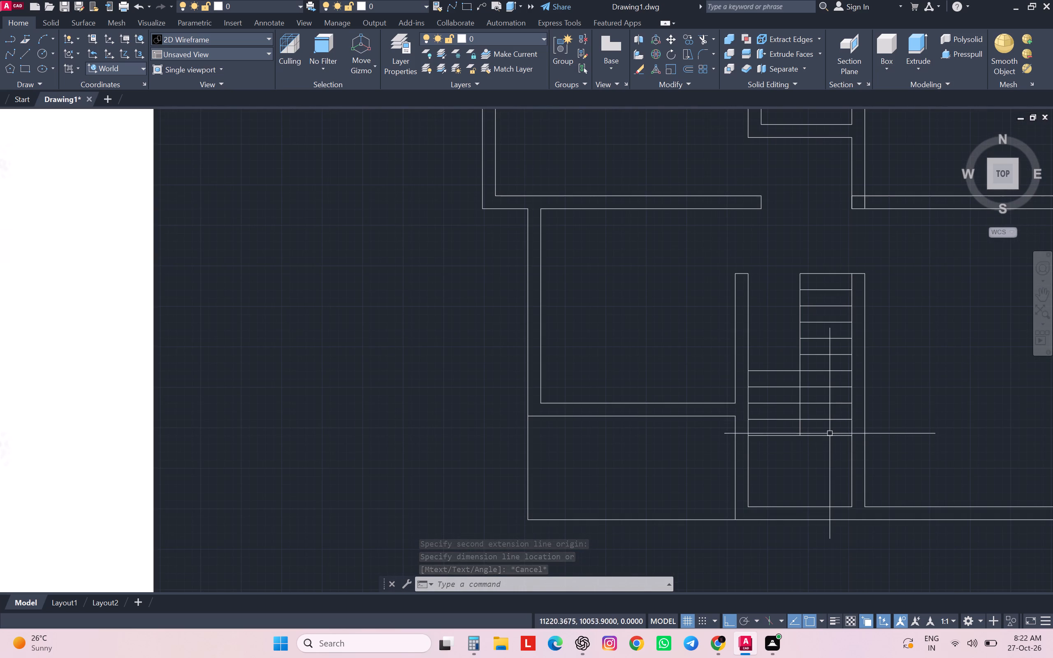
scroll(819, 252, "down", 2)
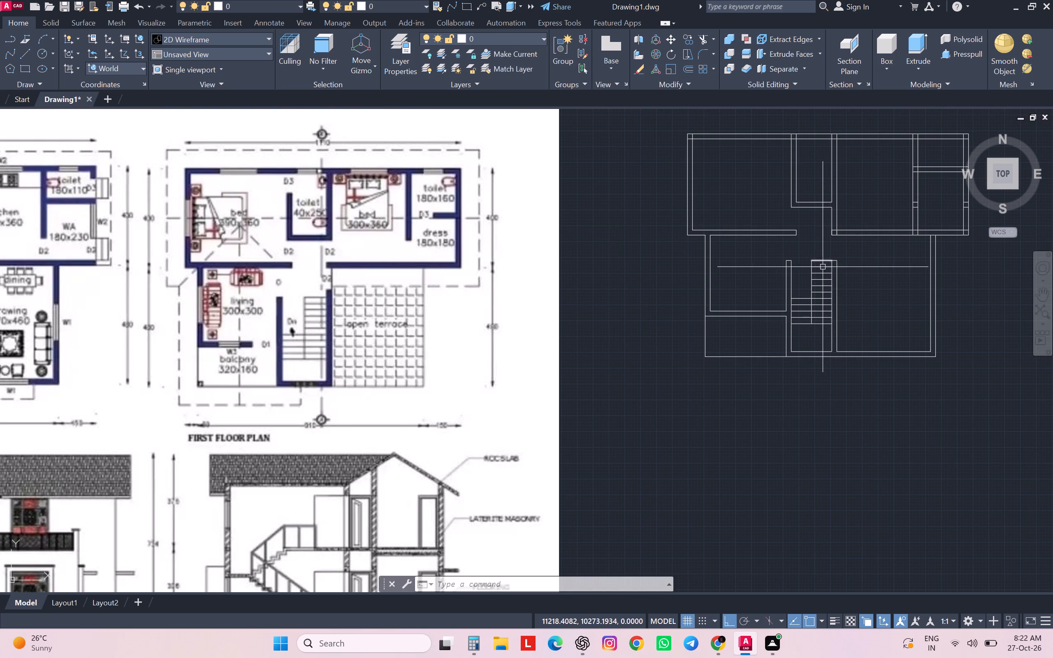
left_click(821, 254)
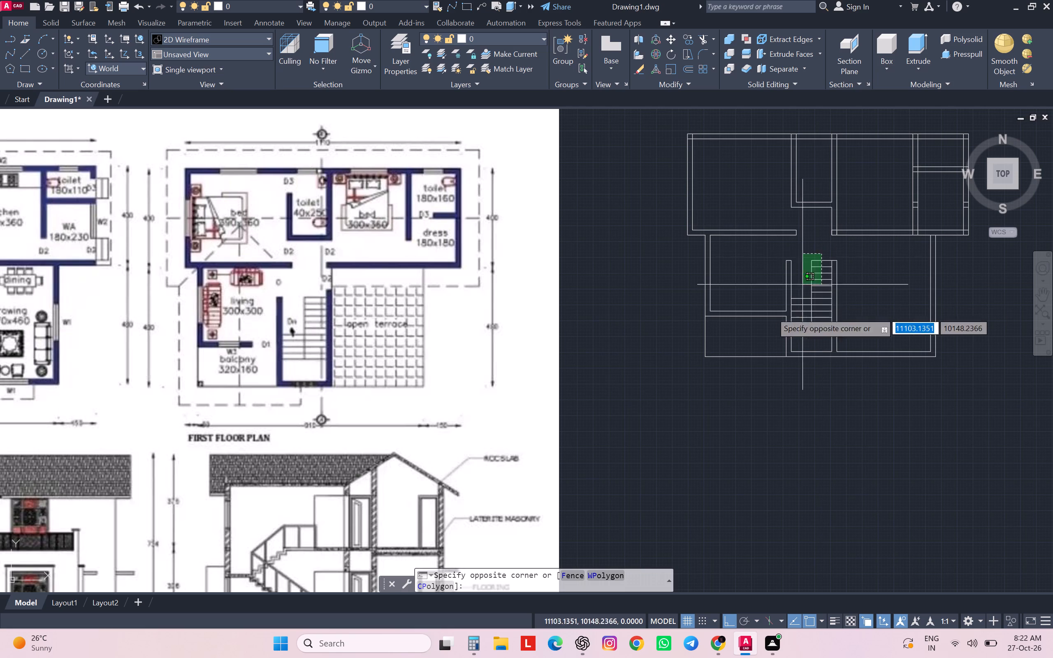
left_click(689, 338)
key("Delete")
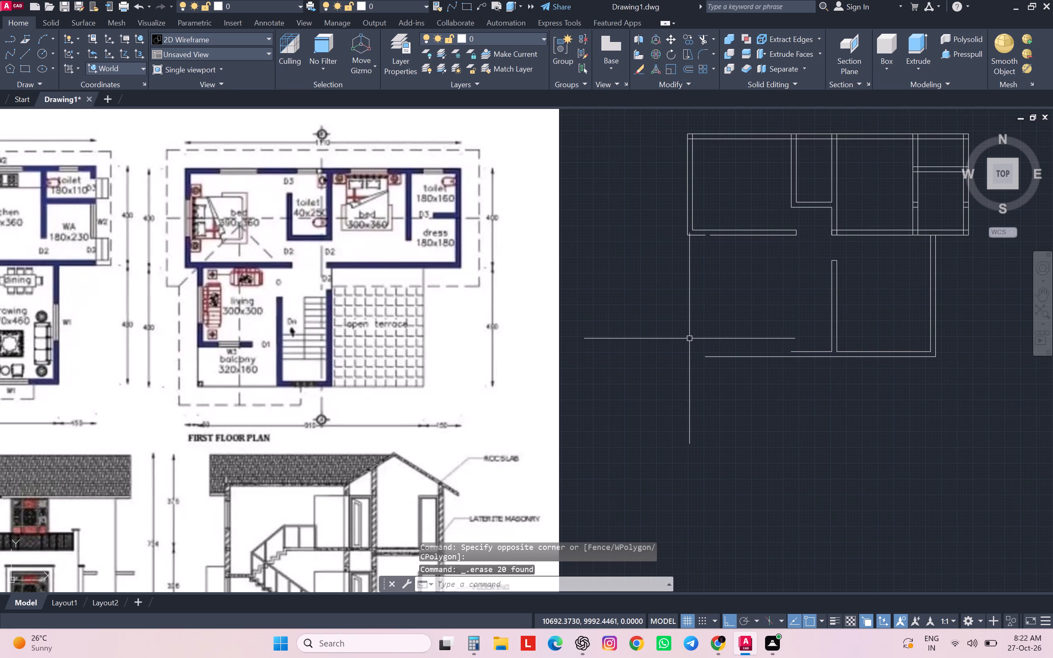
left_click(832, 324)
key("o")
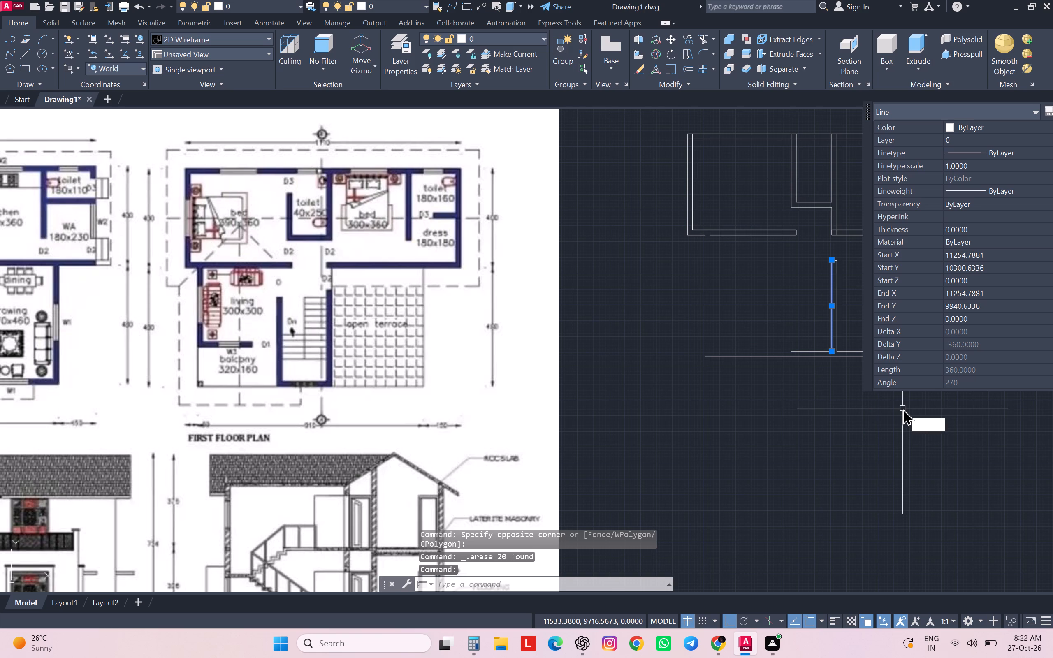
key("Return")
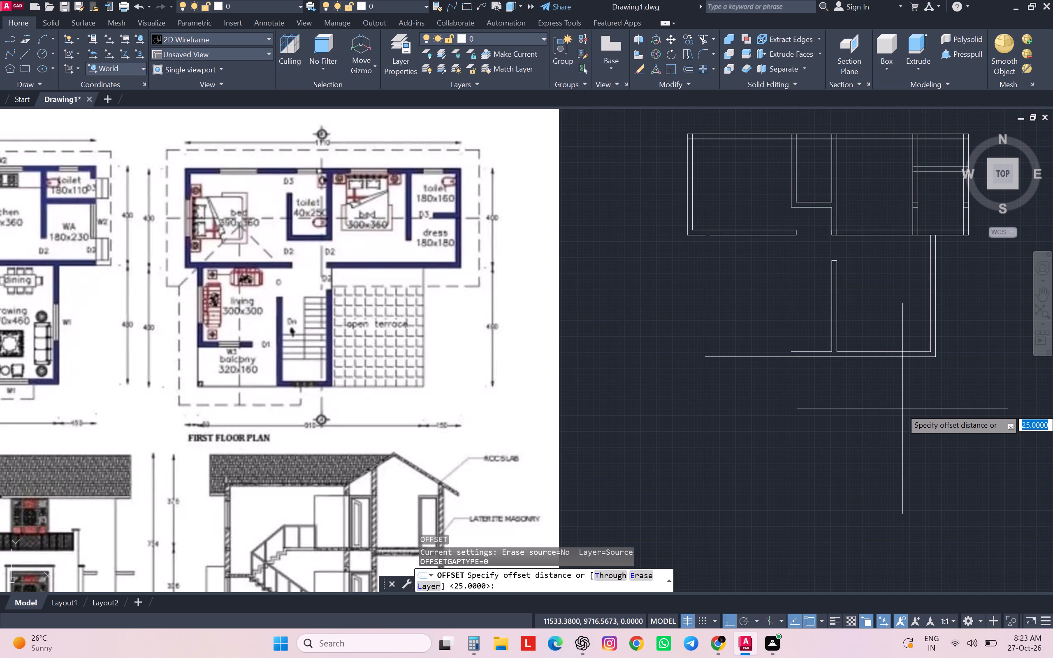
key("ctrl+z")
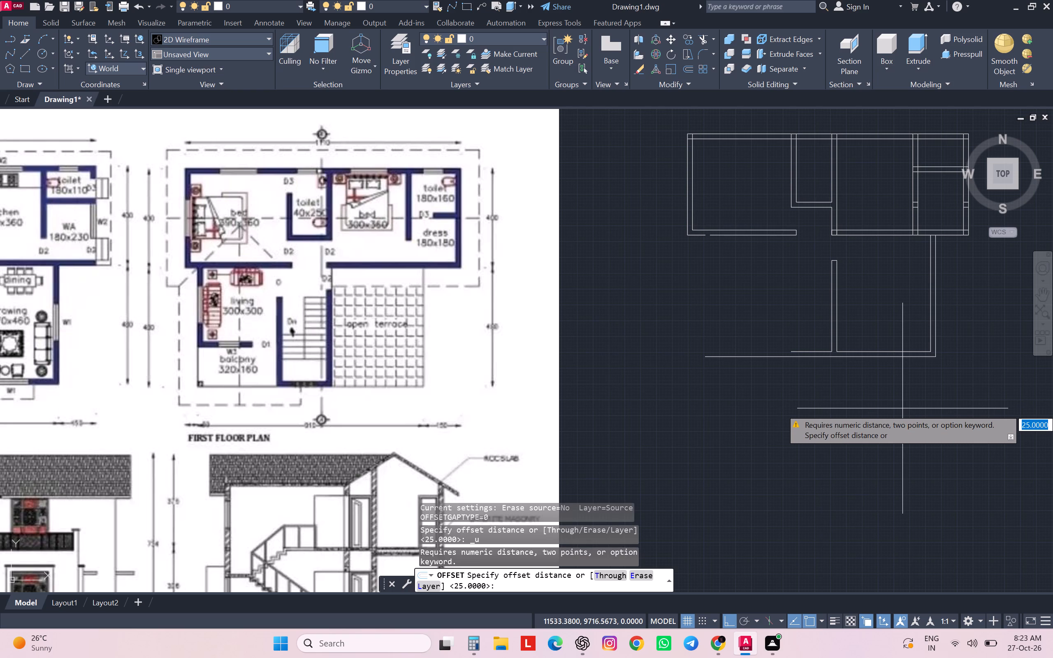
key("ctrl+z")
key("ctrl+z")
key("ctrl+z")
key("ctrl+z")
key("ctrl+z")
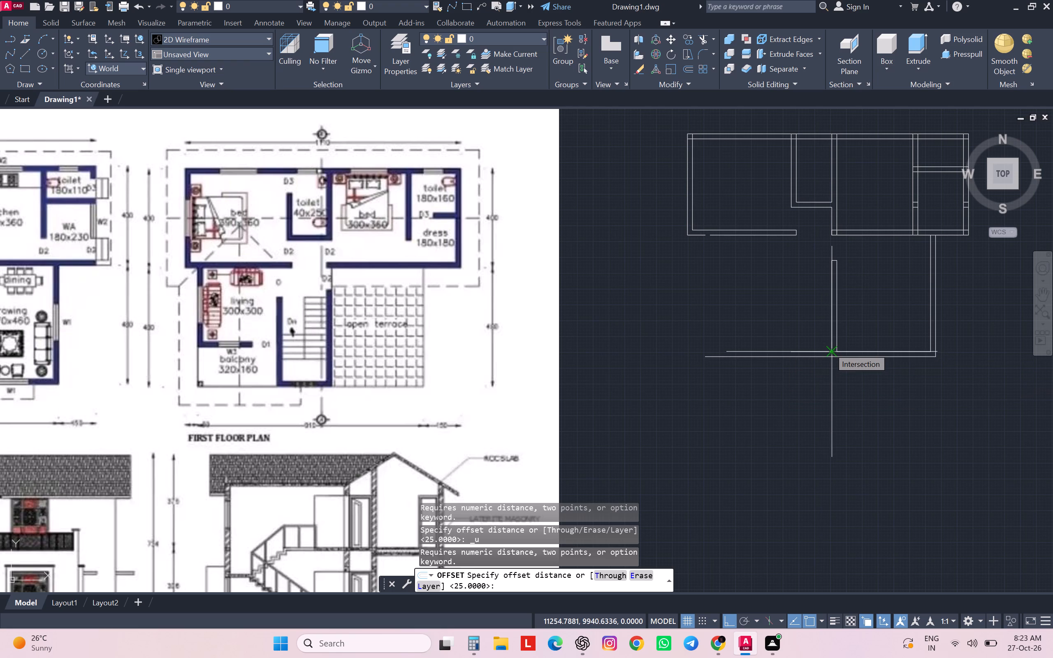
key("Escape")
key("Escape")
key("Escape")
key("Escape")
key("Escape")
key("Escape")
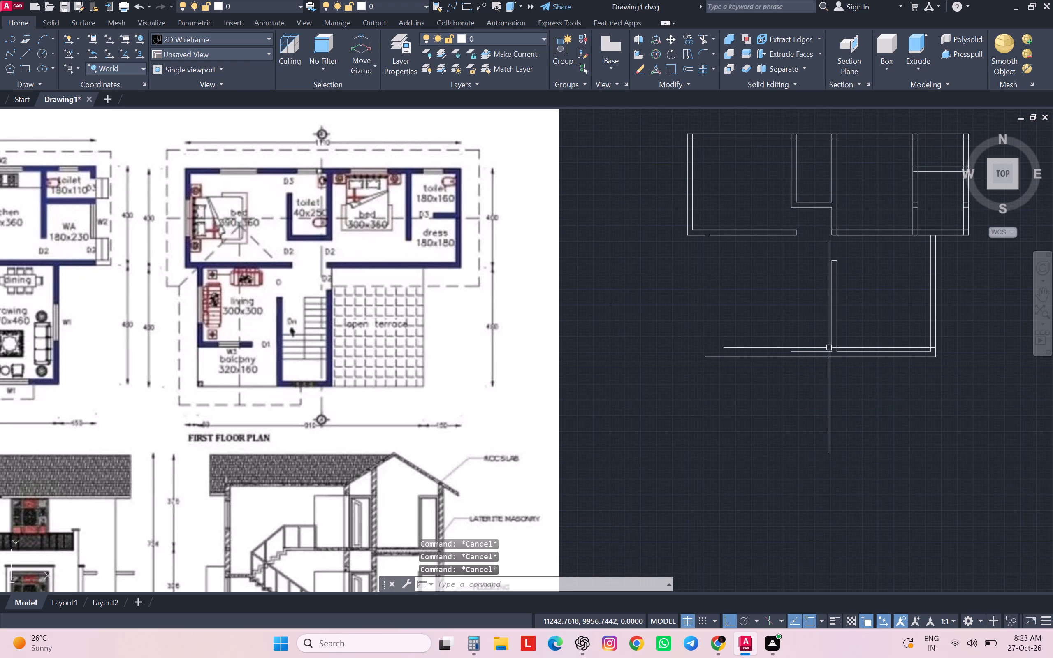
Offset the inner line of the stairwell's right wall 180 cm to the left for the opposite side of the stairwell.
key("o")
key("Return")
type("180")
key("Return")
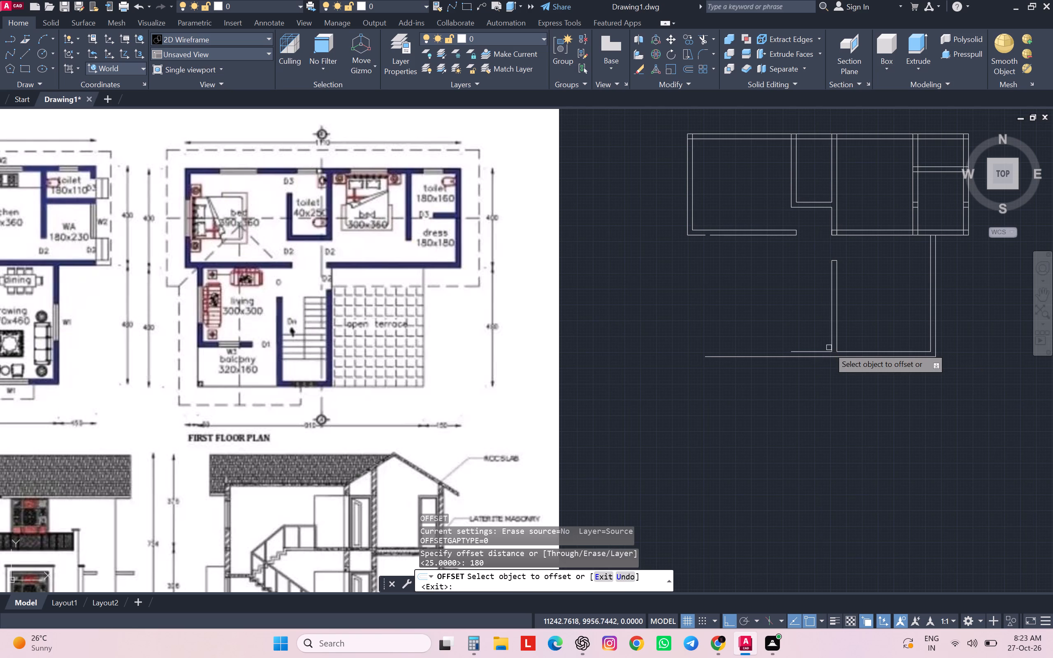
left_click(832, 341)
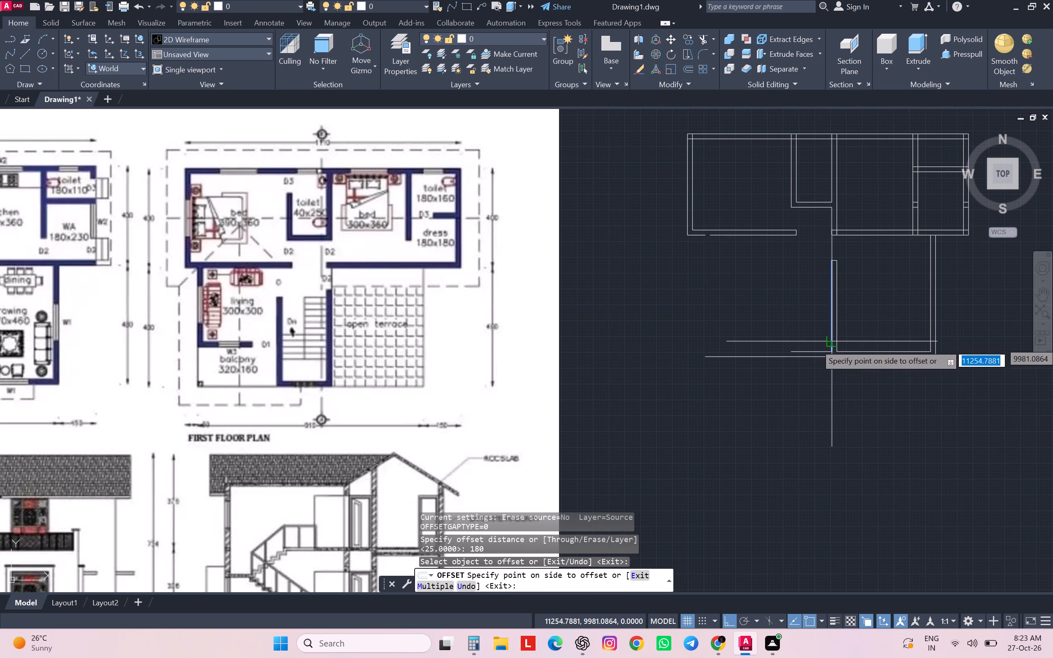
left_click(699, 376)
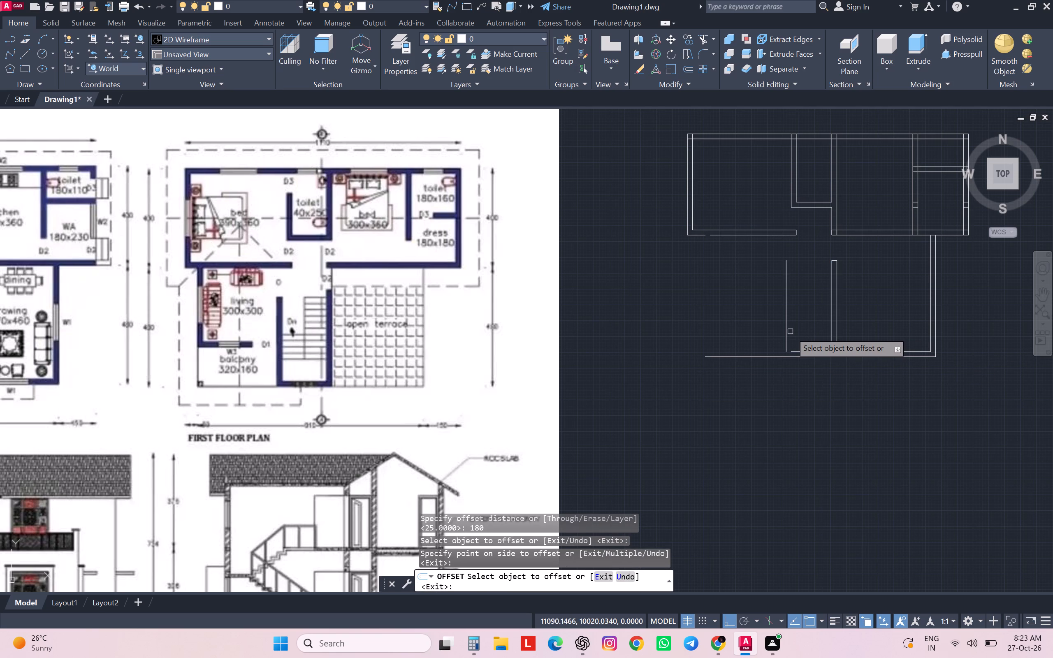
scroll(790, 331, "down", 3)
scroll(576, 333, "up", 4)
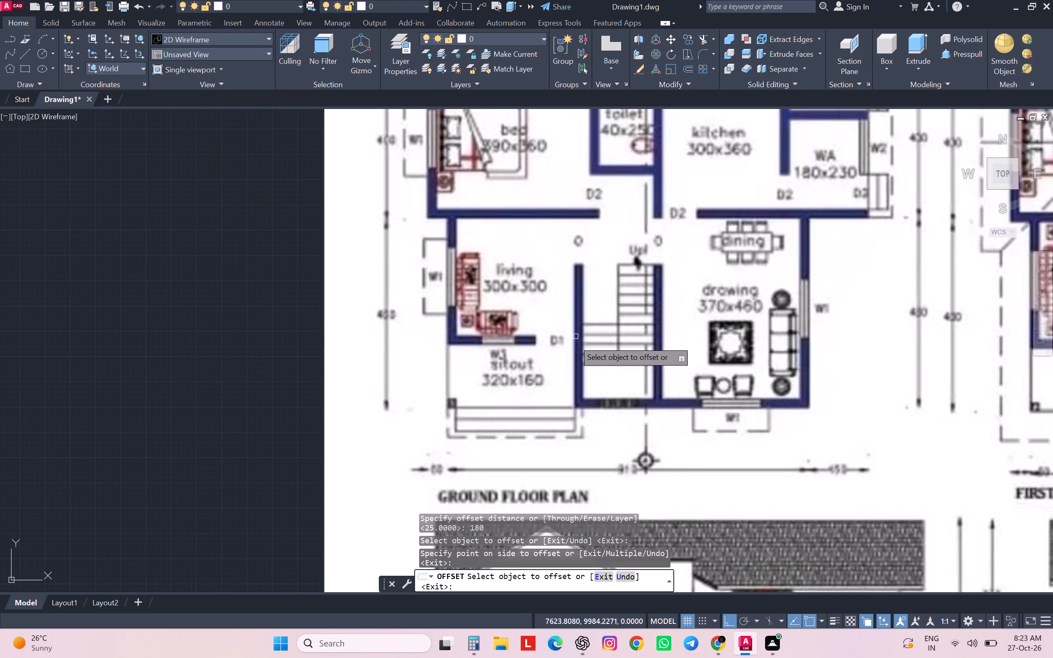
scroll(563, 373, "down", 3)
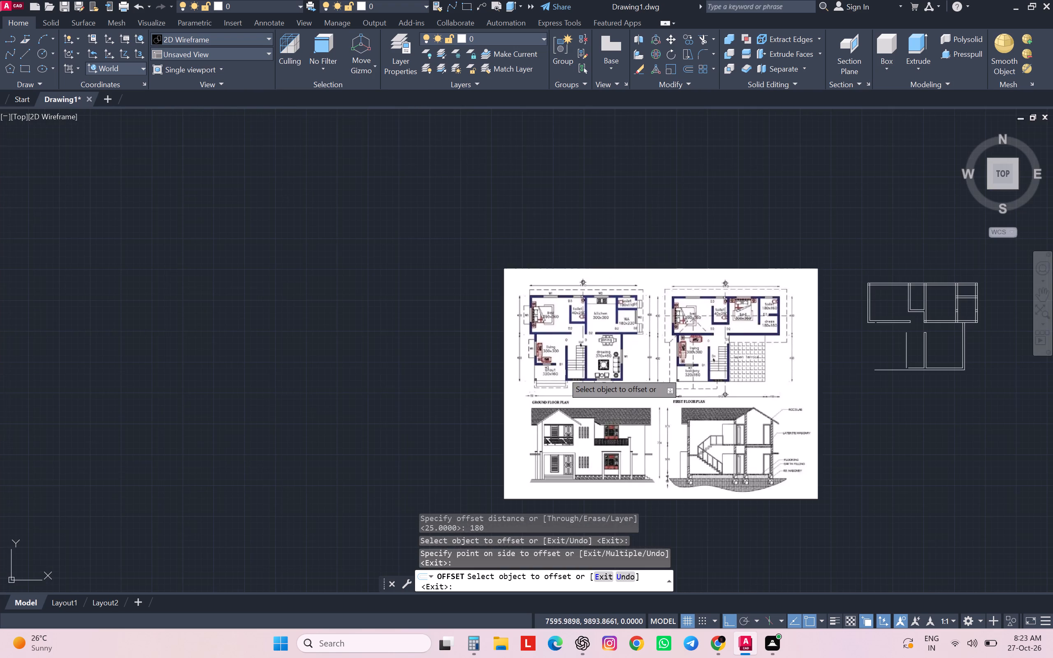
scroll(859, 364, "up", 3)
middle_click_drag(923, 362, 716, 420)
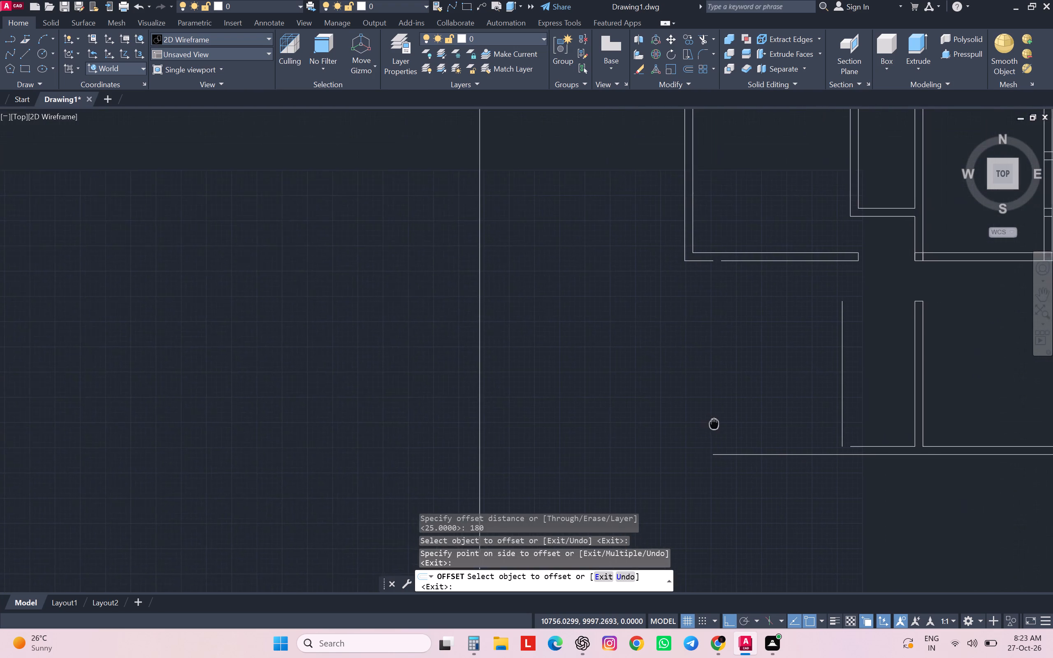
middle_click_drag(716, 420, 717, 419)
key("Escape")
key("Escape")
key("Escape")
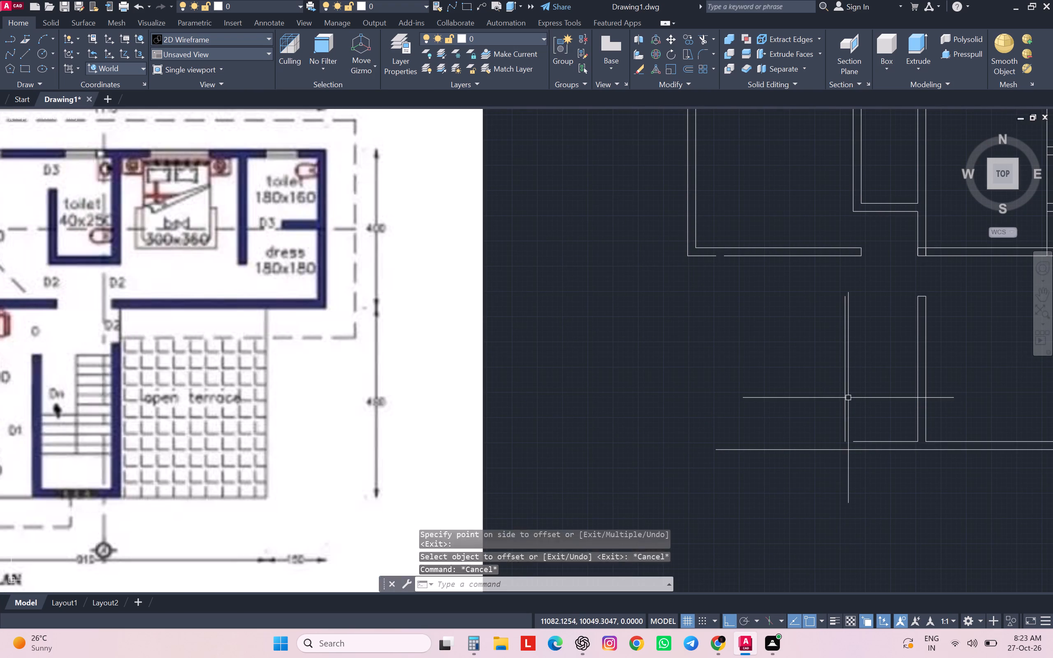
key("Escape")
key("Escape")
Offset the stairwell's new left line 320 cm to the left for the outer side of the living room and balcony.
key("o")
key("Return")
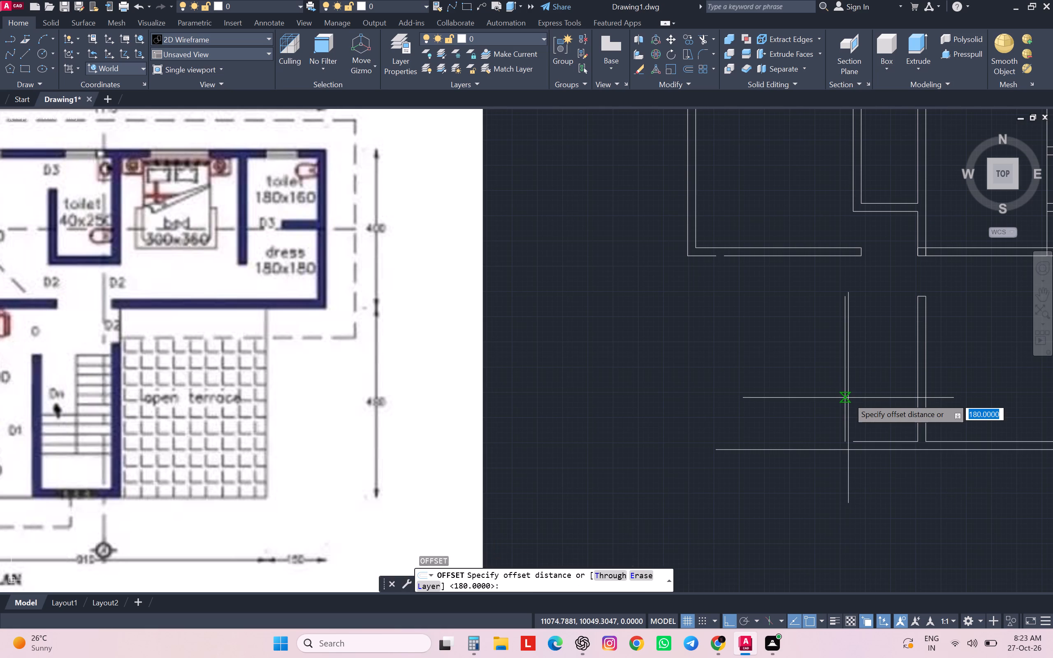
type("320")
key("Return")
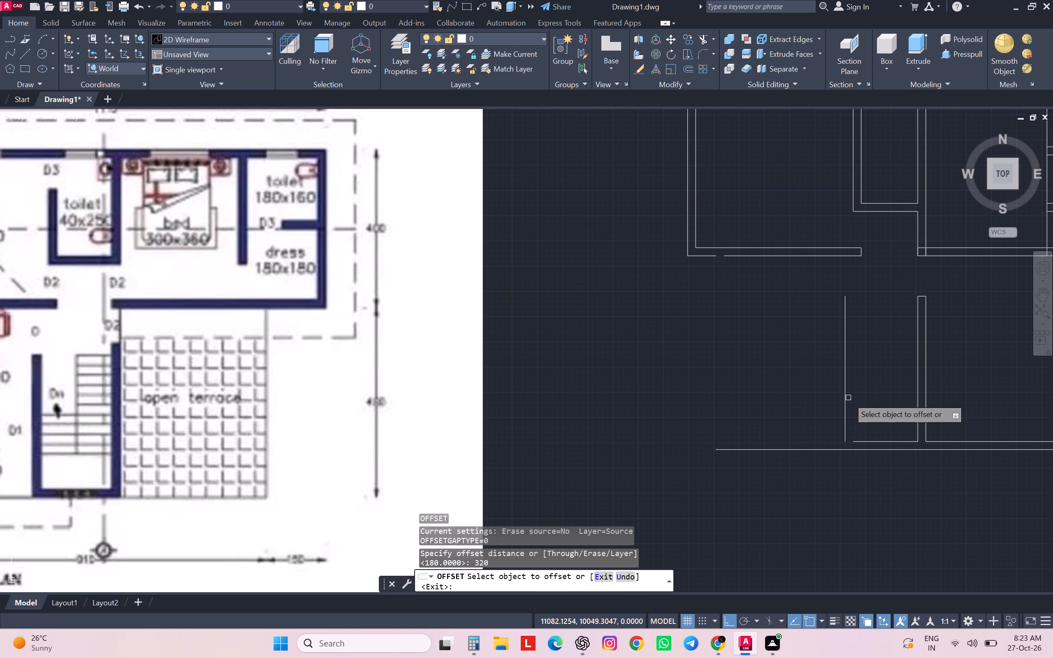
left_click(846, 399)
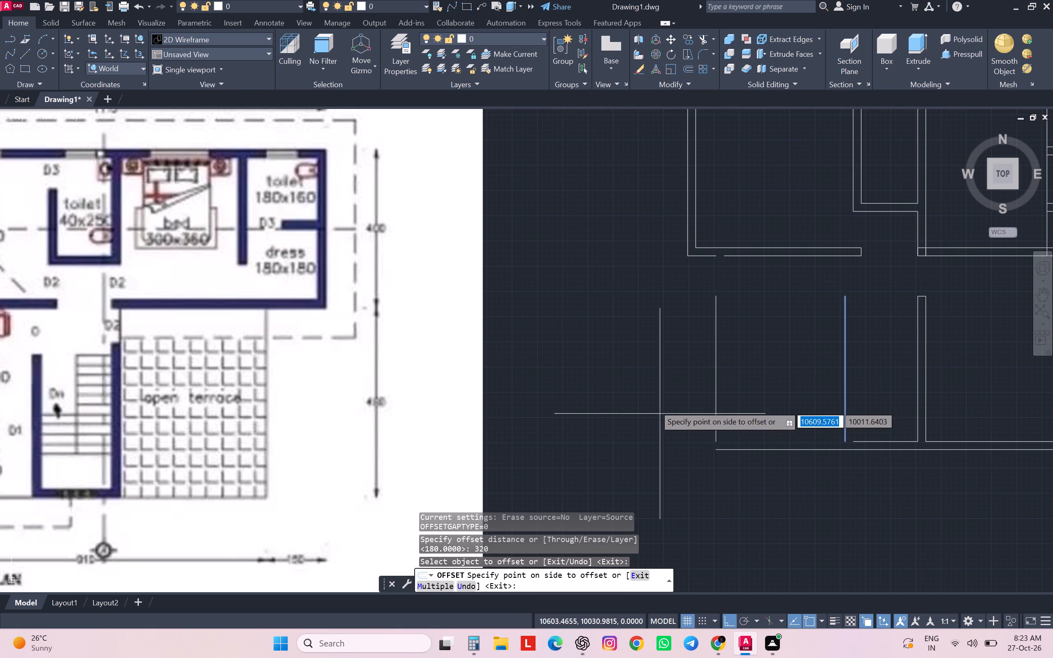
left_click(654, 405)
key("Escape")
key("Escape")
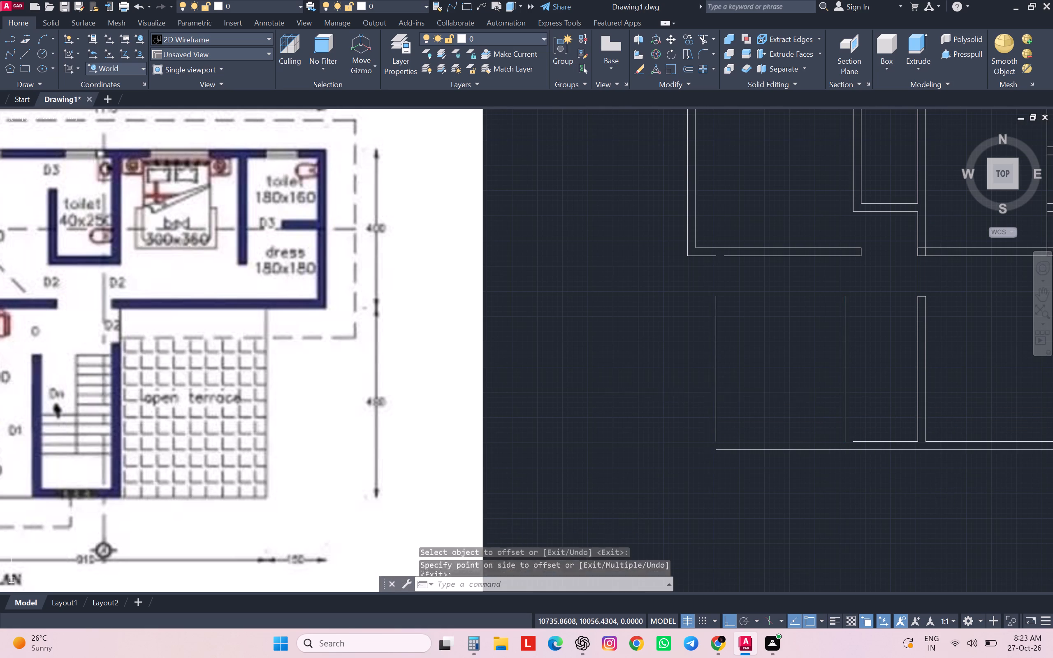
key("Escape")
key("Escape")
key("Escape")
Offset the living room's new leftmost line 20 cm outward to the left to give the wall its thickness.
key("o")
key("Return")
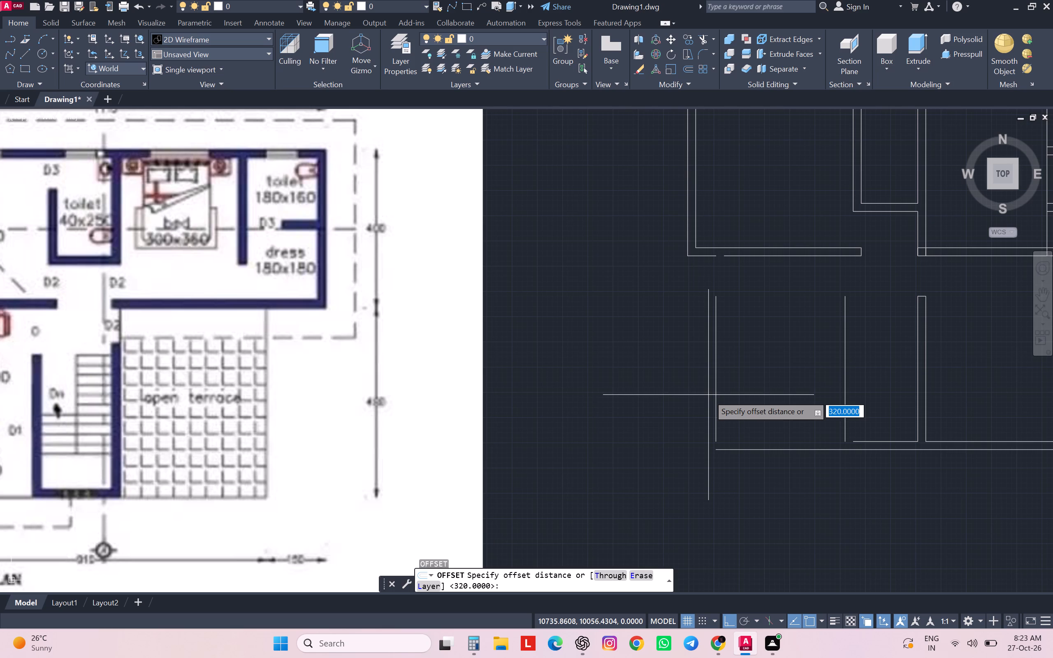
type("30")
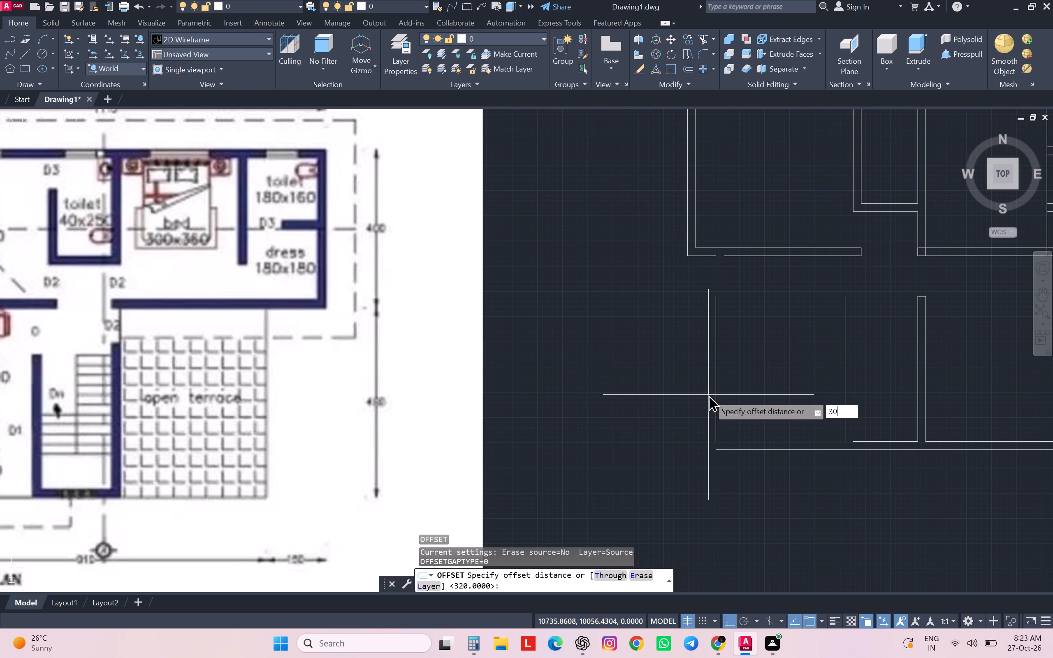
key("BackSpace")
key("BackSpace")
type("20")
key("Return")
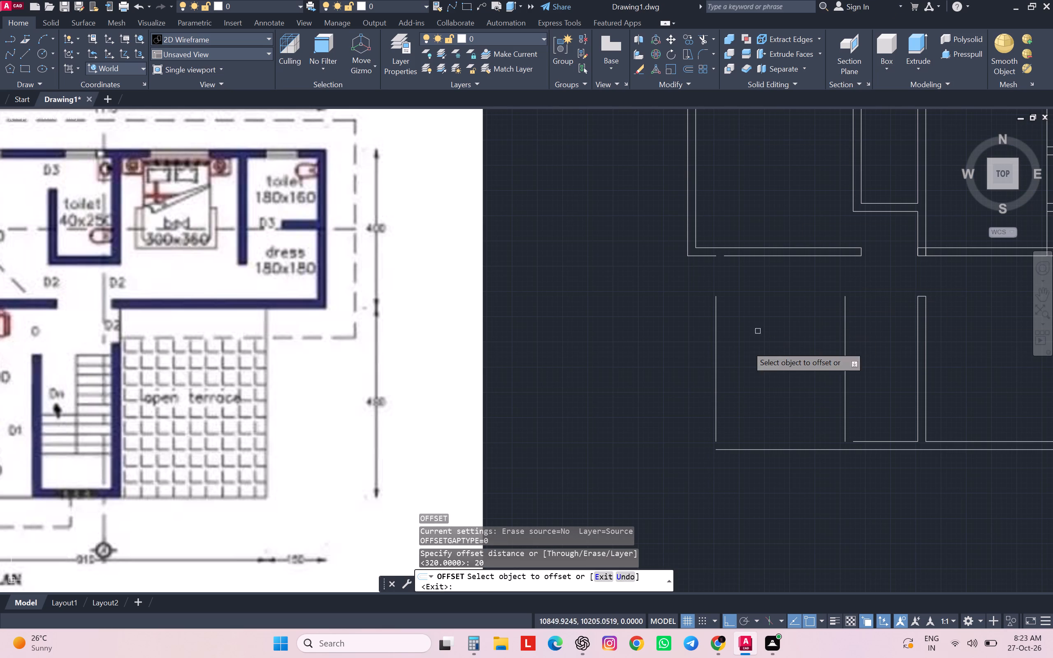
left_click(718, 366)
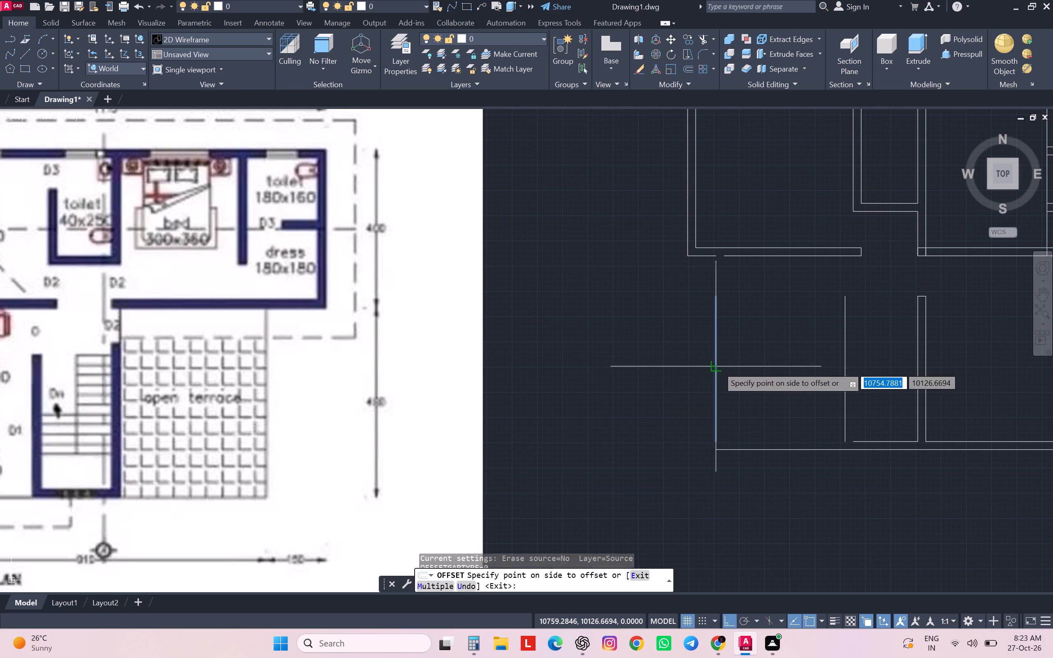
left_click(654, 376)
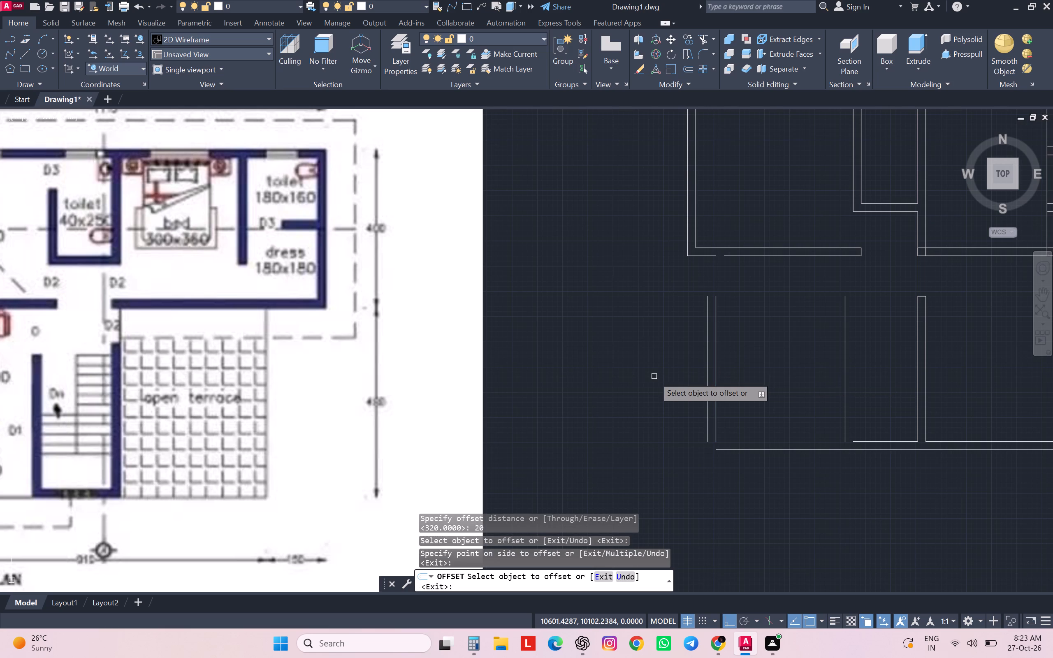
key("Escape")
key("Escape")
key("Escape")
key("Escape")
key("Escape")
key("Escape")
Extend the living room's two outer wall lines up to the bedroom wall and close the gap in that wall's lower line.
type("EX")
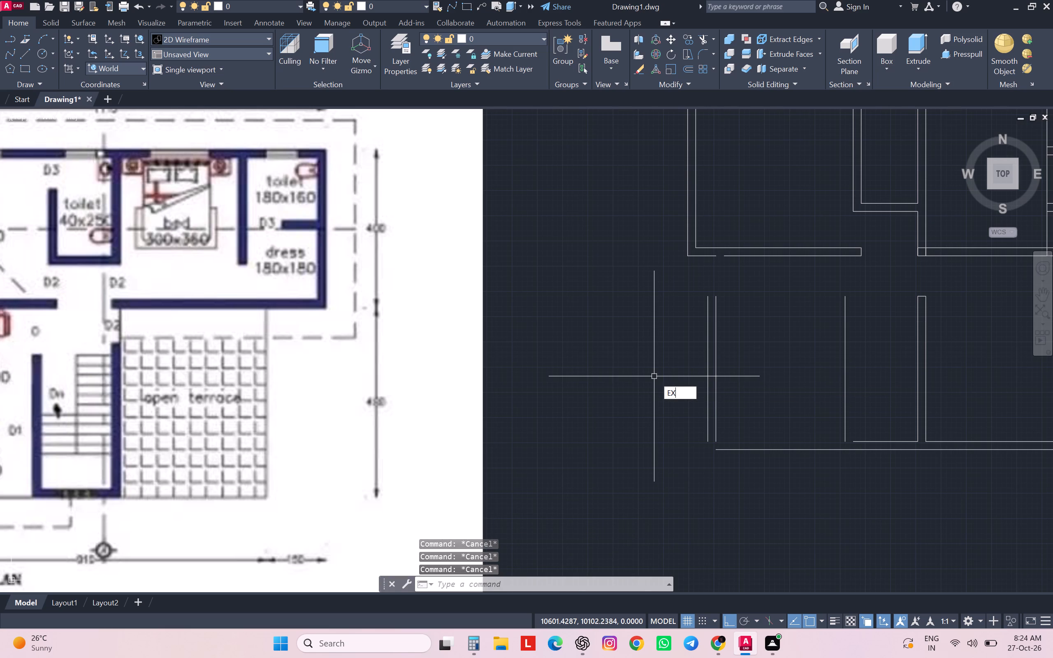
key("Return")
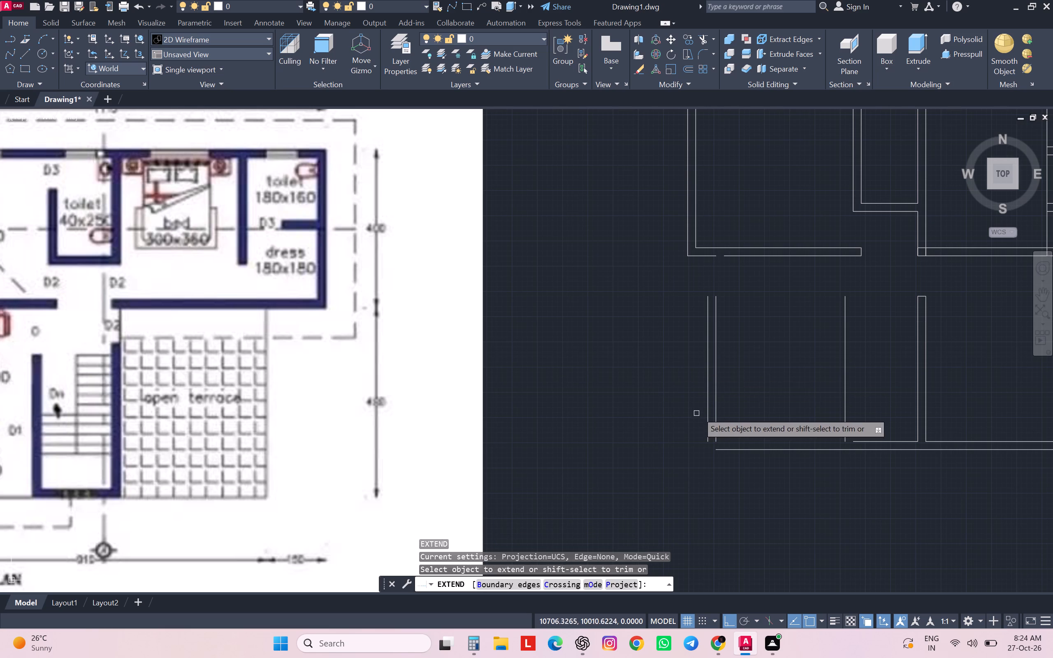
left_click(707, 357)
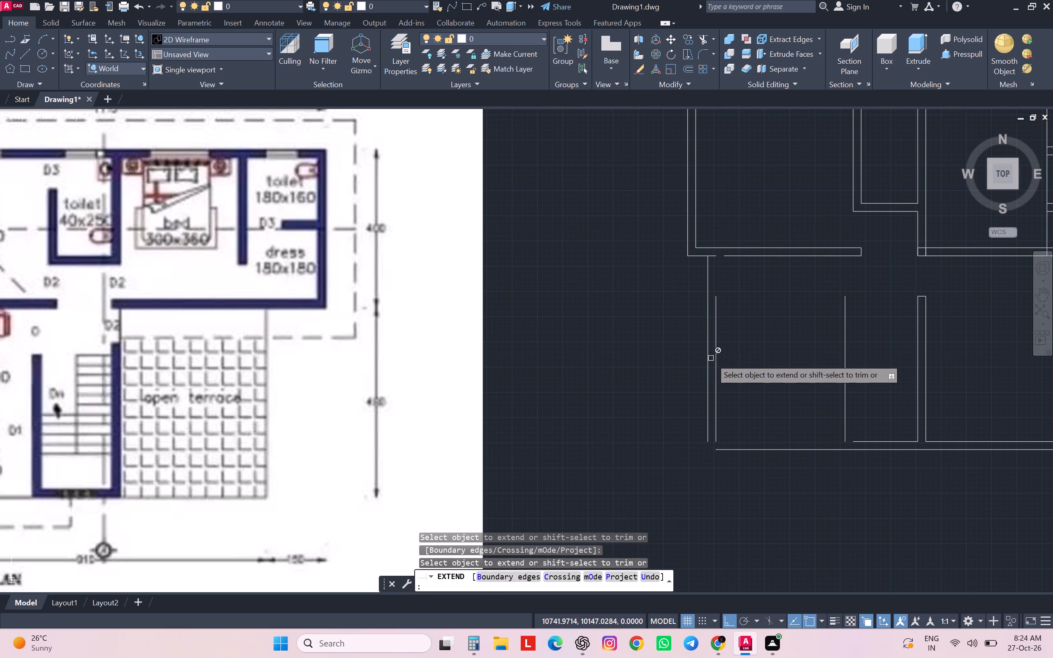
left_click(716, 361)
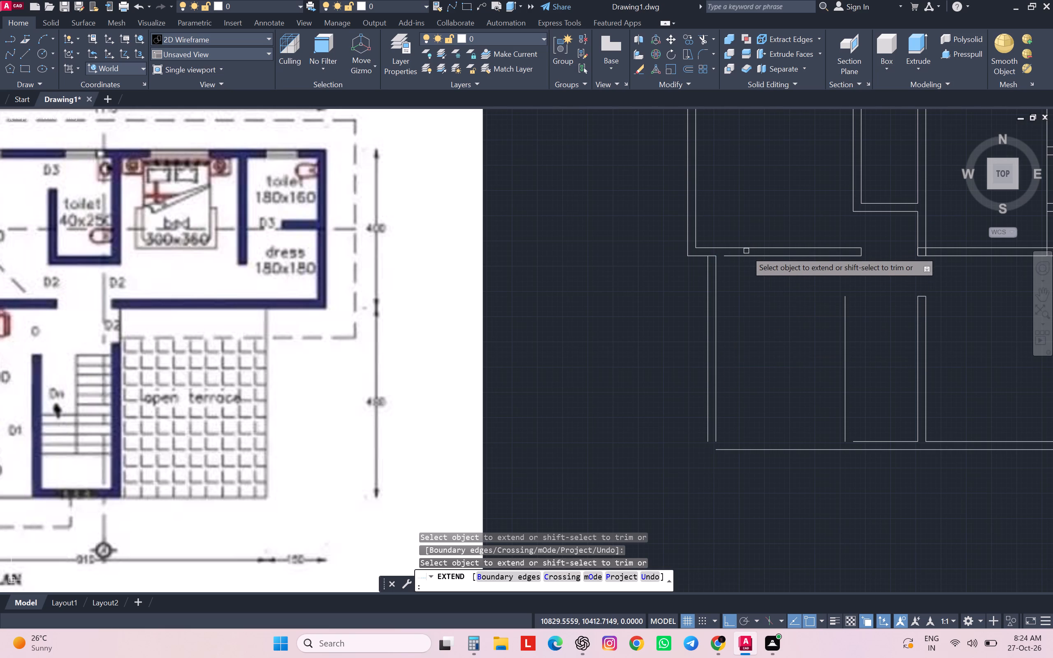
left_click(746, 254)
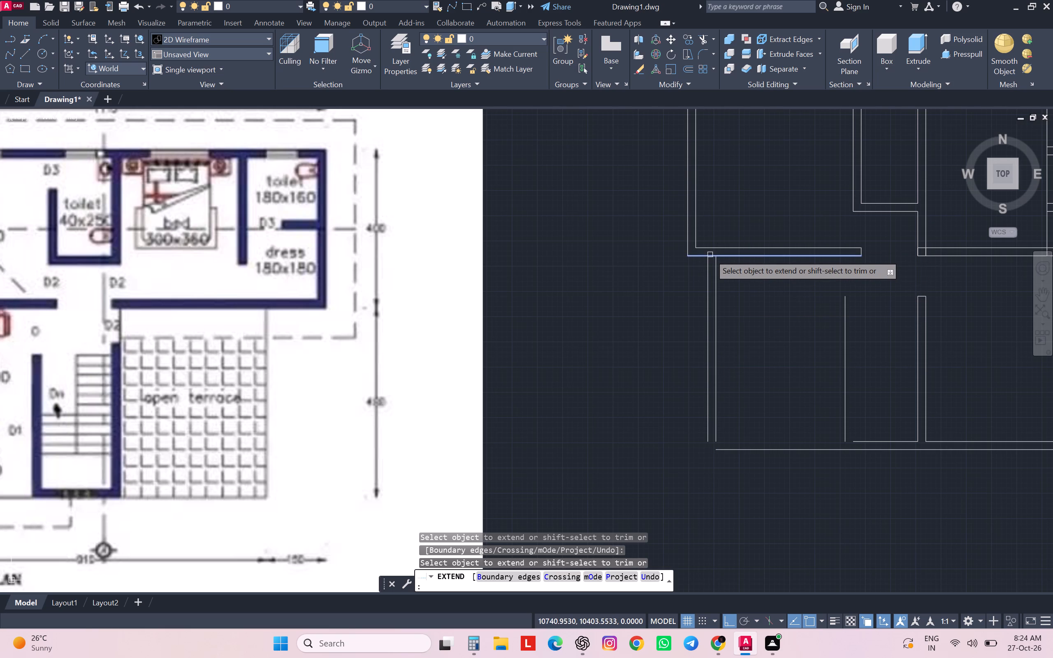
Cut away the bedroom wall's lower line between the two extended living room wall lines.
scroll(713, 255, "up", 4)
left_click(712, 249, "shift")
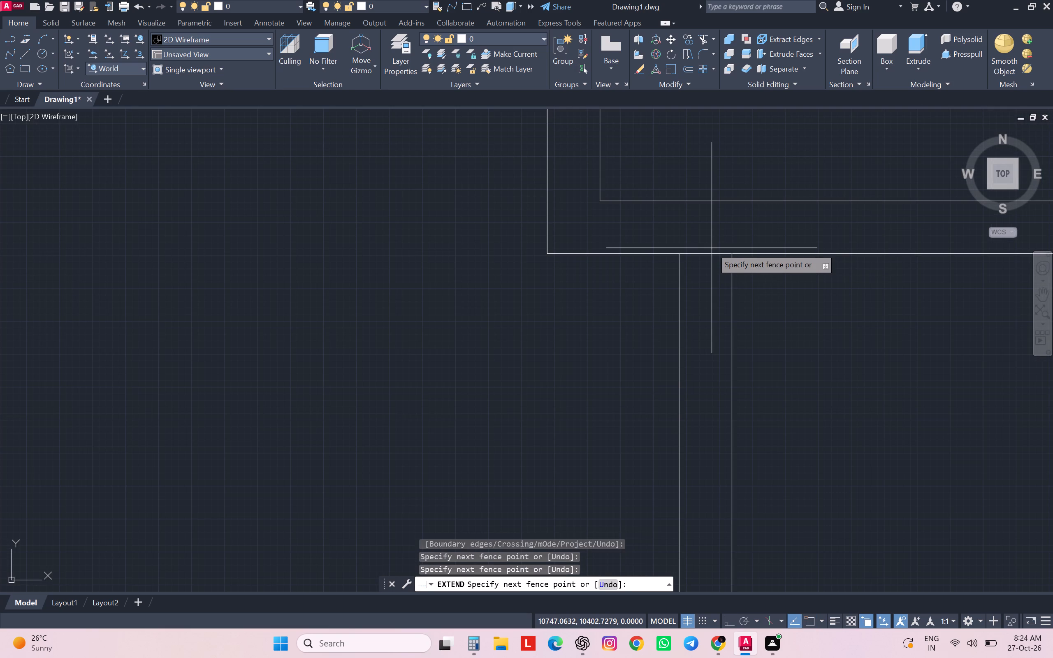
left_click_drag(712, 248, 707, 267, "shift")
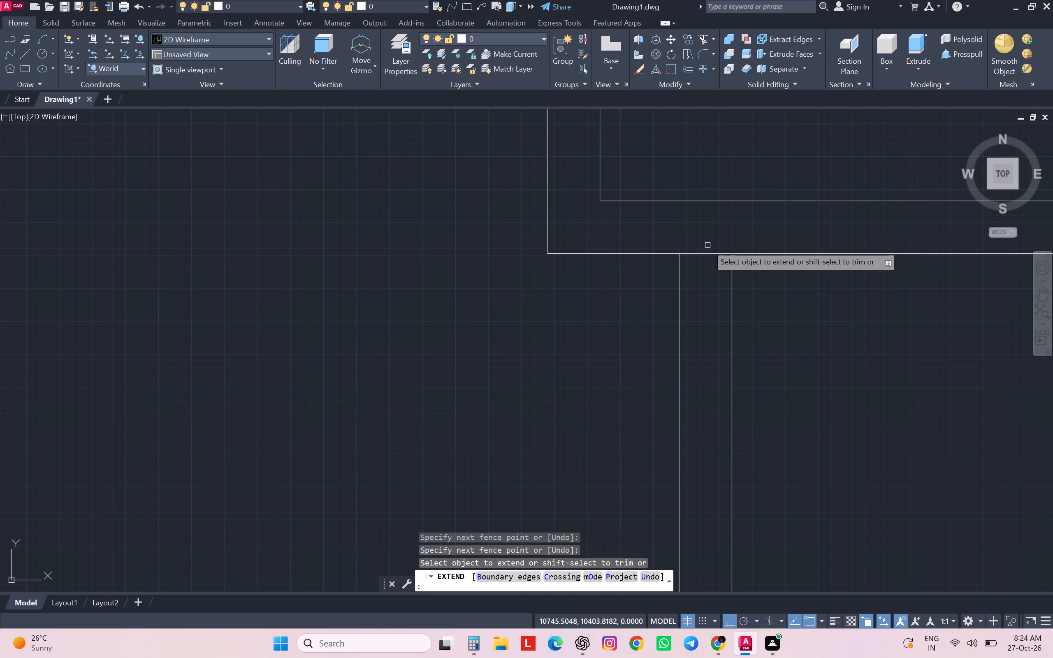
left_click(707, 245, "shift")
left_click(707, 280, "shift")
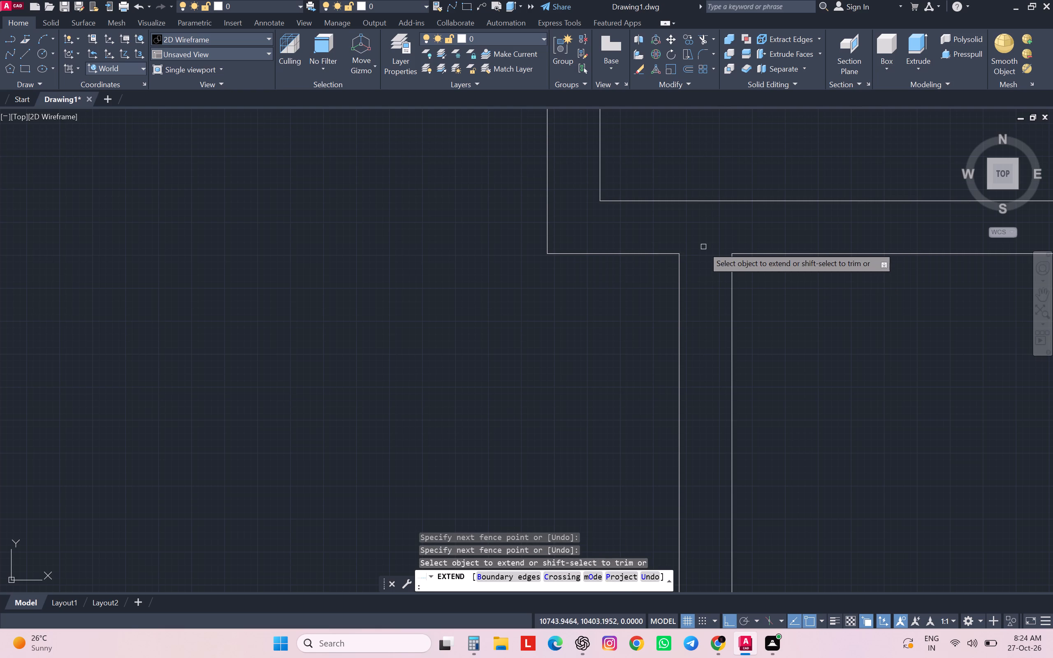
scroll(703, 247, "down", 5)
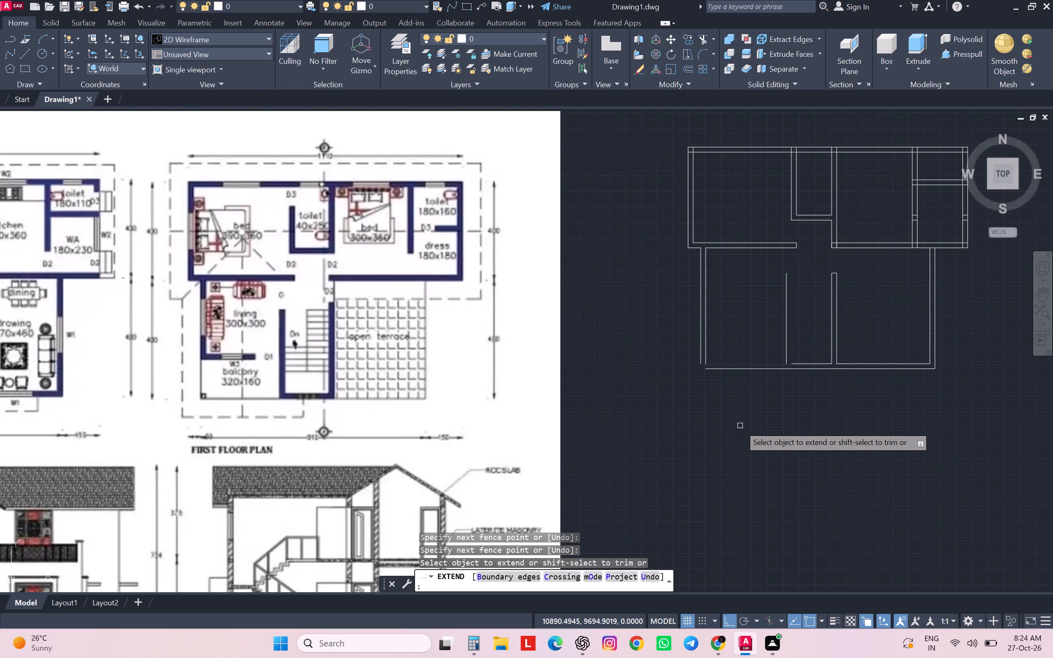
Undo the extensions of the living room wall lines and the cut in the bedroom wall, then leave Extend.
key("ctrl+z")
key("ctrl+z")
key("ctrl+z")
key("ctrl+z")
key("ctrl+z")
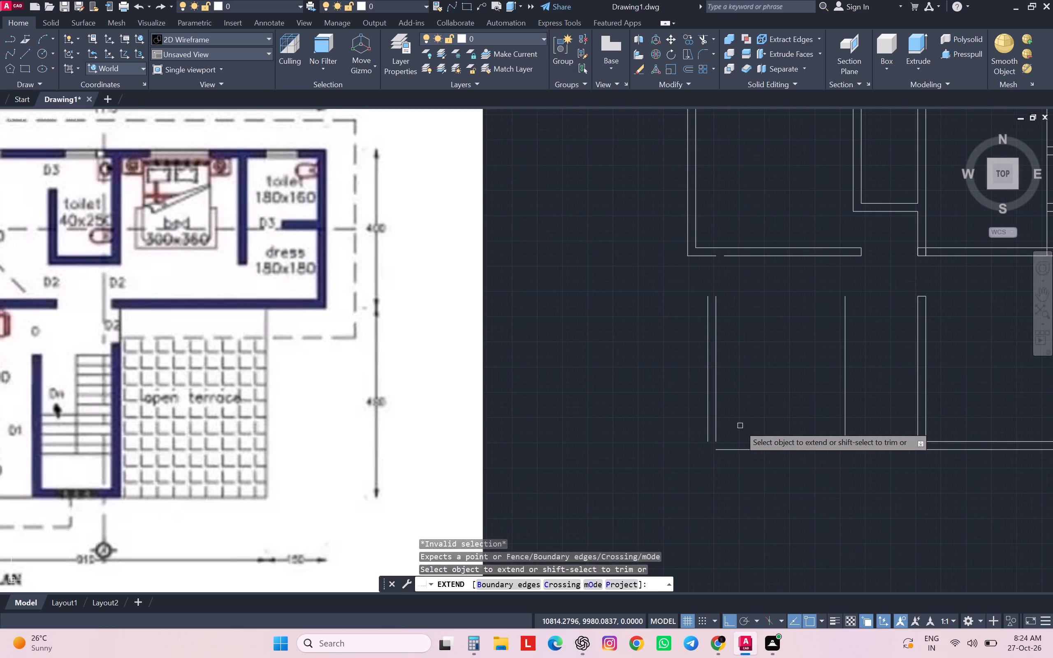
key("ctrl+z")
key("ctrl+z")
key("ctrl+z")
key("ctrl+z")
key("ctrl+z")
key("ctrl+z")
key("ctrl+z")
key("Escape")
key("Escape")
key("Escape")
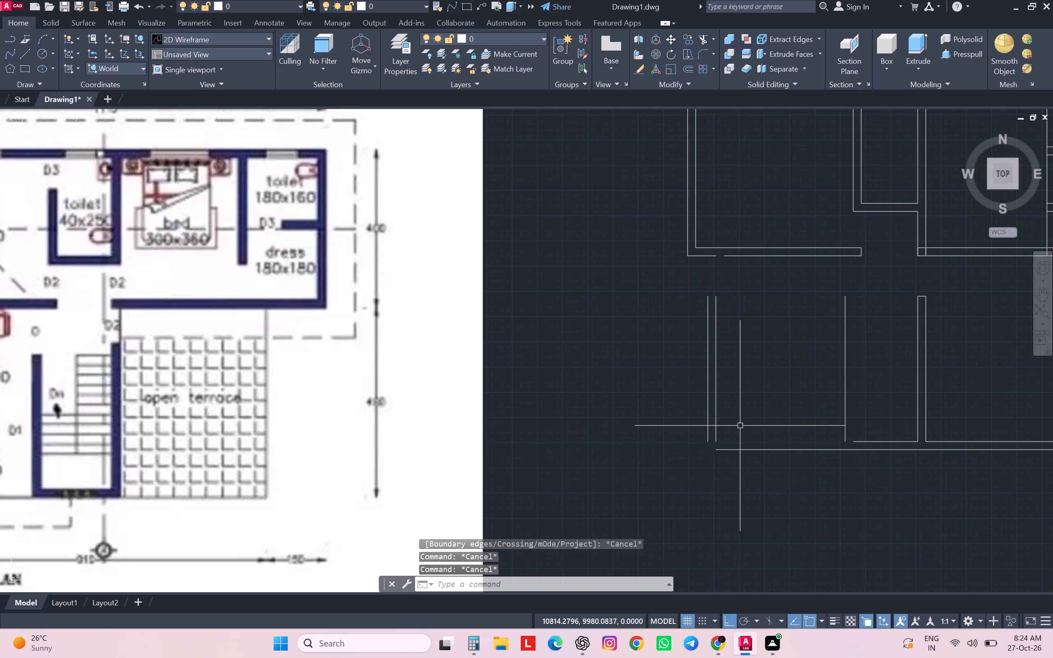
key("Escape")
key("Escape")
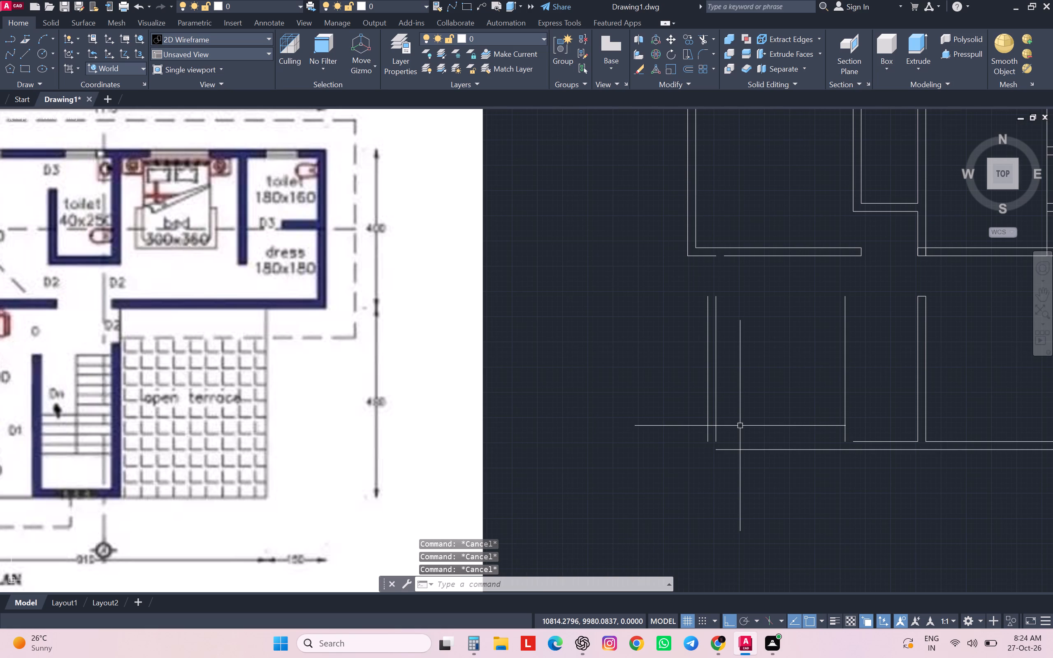
Offset the stairwell's left line 20 cm outward to the left to give that wall its thickness.
key("o")
key("Return")
type("20")
key("Return")
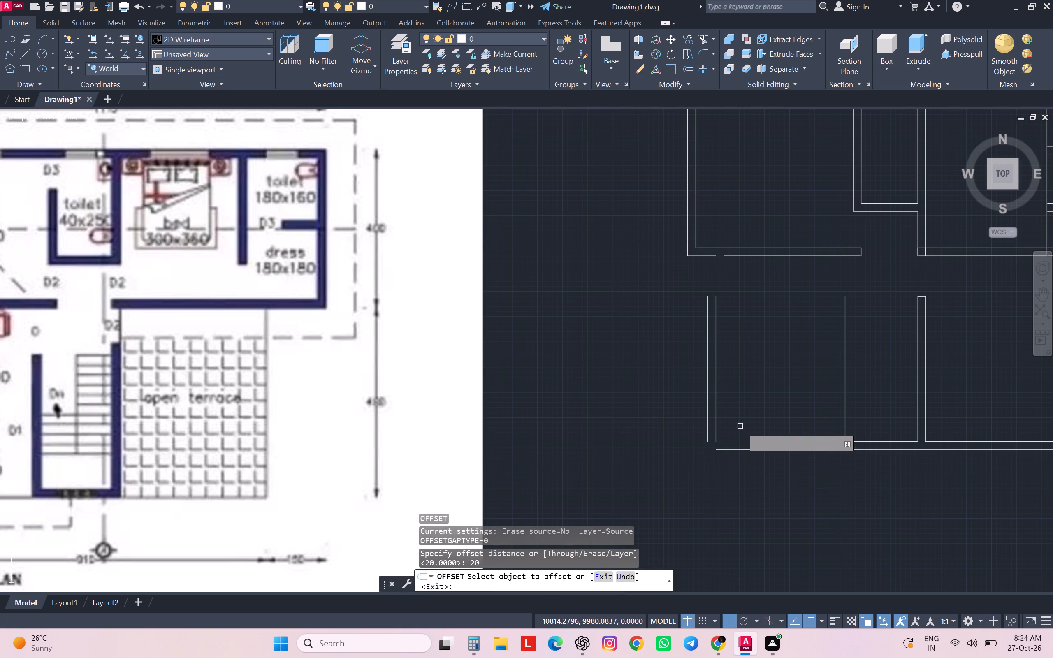
left_click(845, 417)
left_click(797, 429)
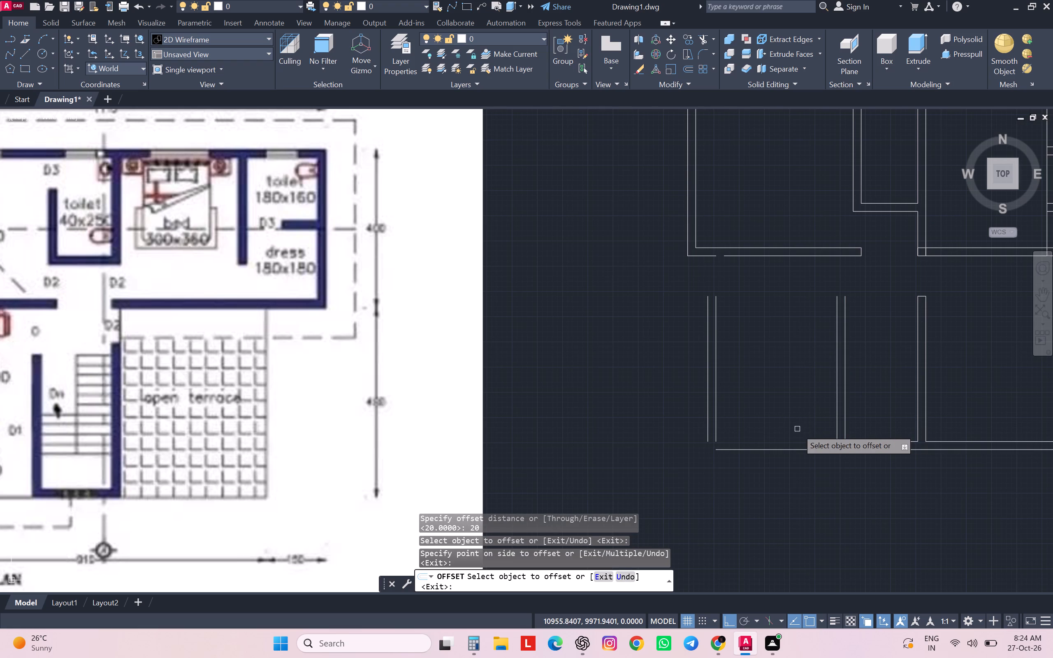
key("Escape")
key("Escape")
key("Escape")
key("Escape")
Remove both outer wall lines of the living room and balcony with a Trim fence.
type("TR")
key("Return")
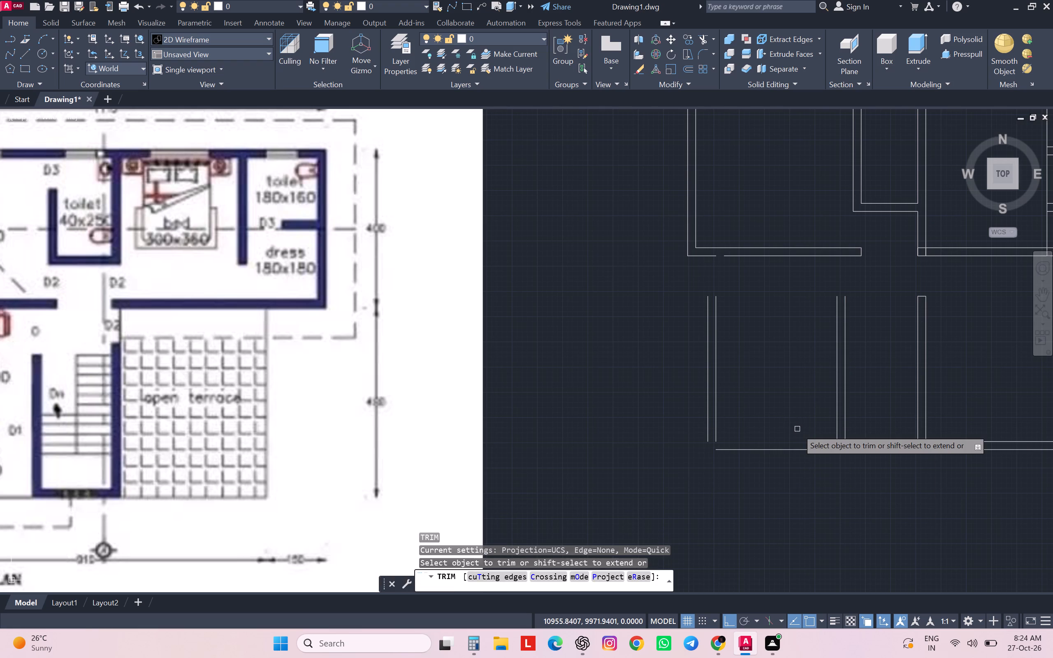
left_click_drag(780, 397, 775, 397)
left_click(575, 418)
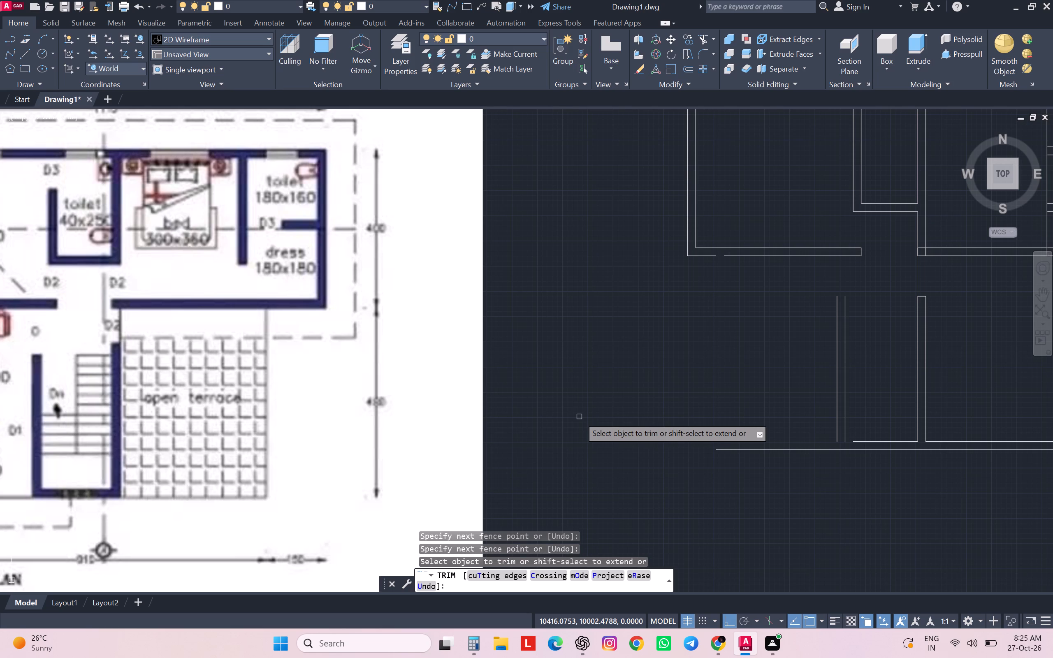
key("Escape")
key("Escape")
key("Escape")
key("Escape")
key("Escape")
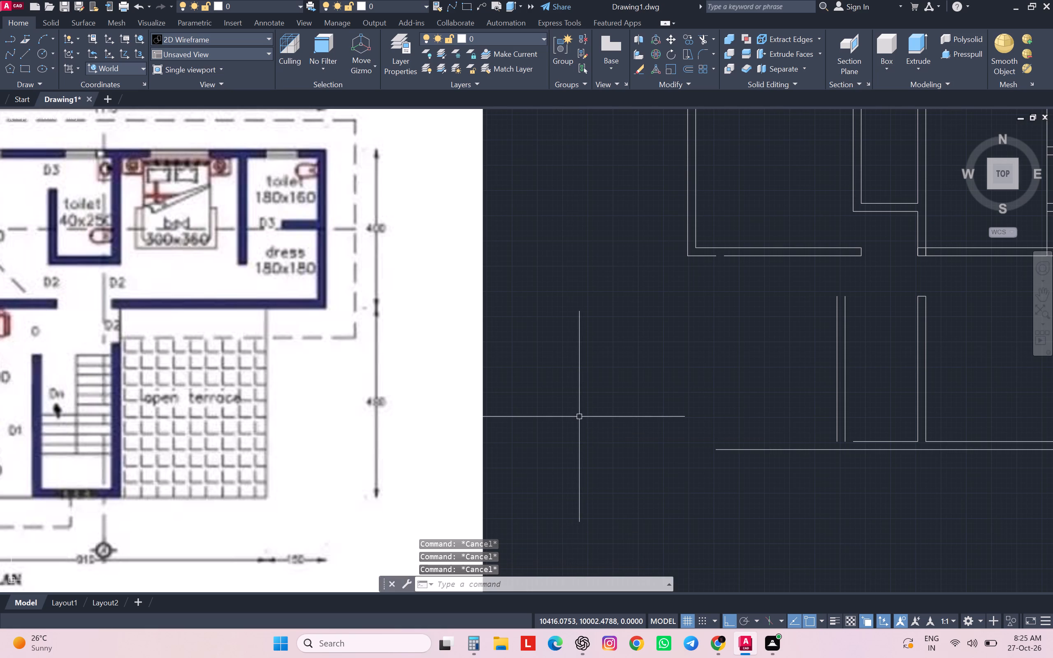
Offset the outer line of the stairwell's left wall 320 cm to the left for the living room and balcony's outer side.
scroll(653, 375, "down", 1)
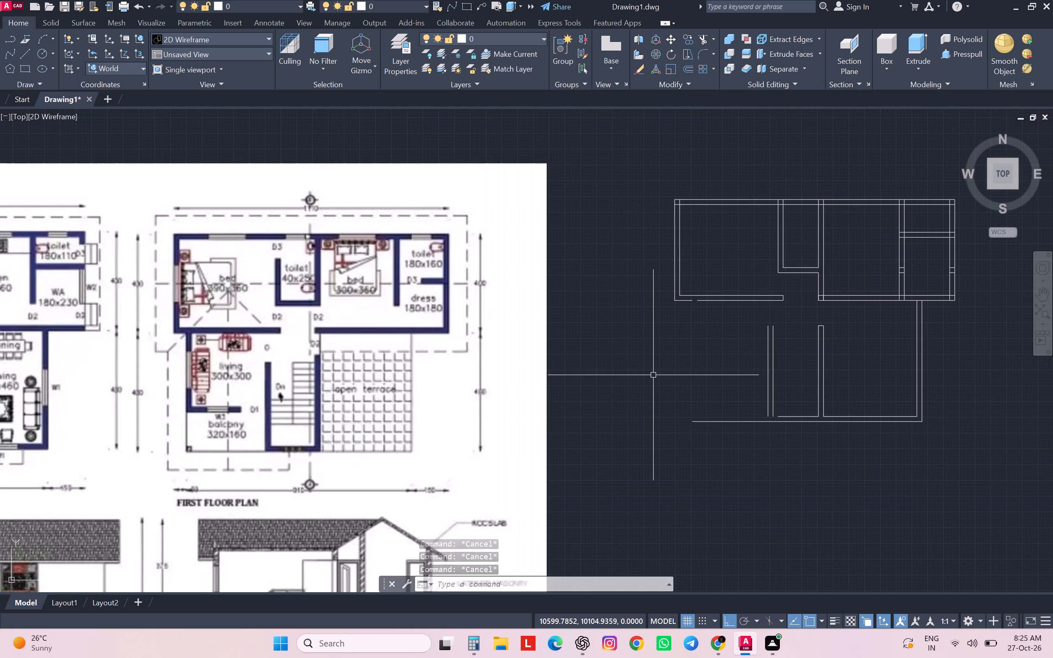
scroll(653, 375, "down", 1)
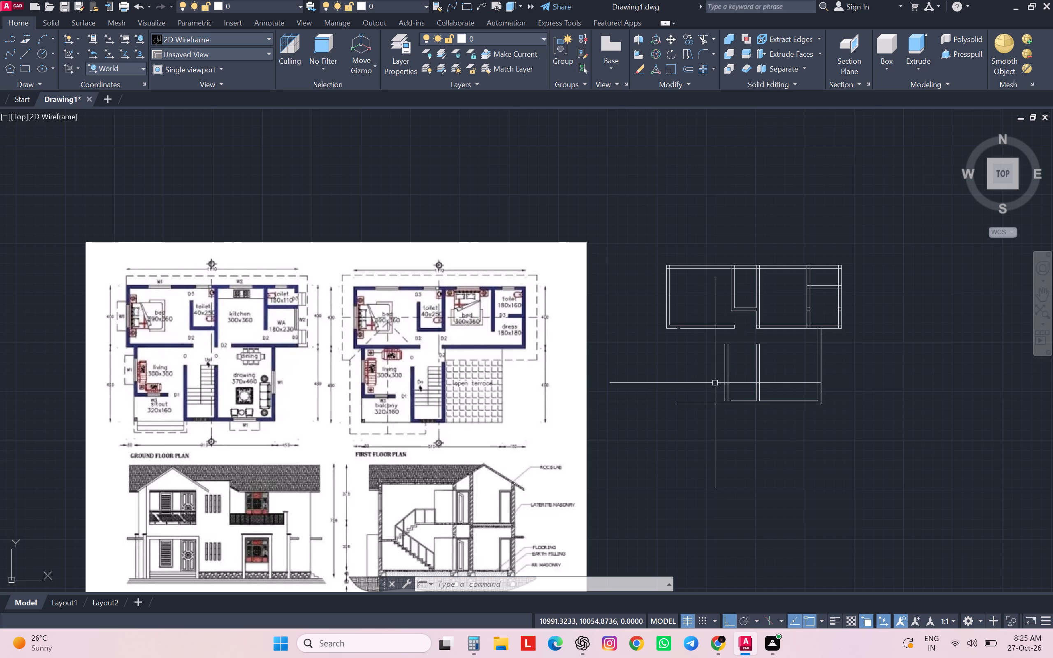
key("o")
key("Return")
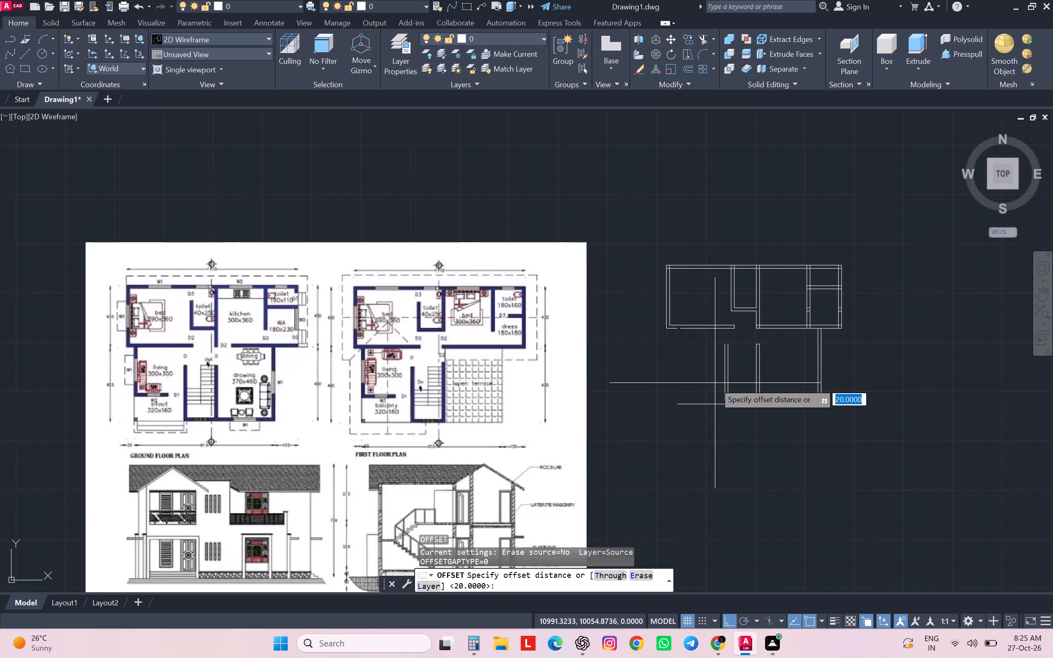
type("320")
key("Return")
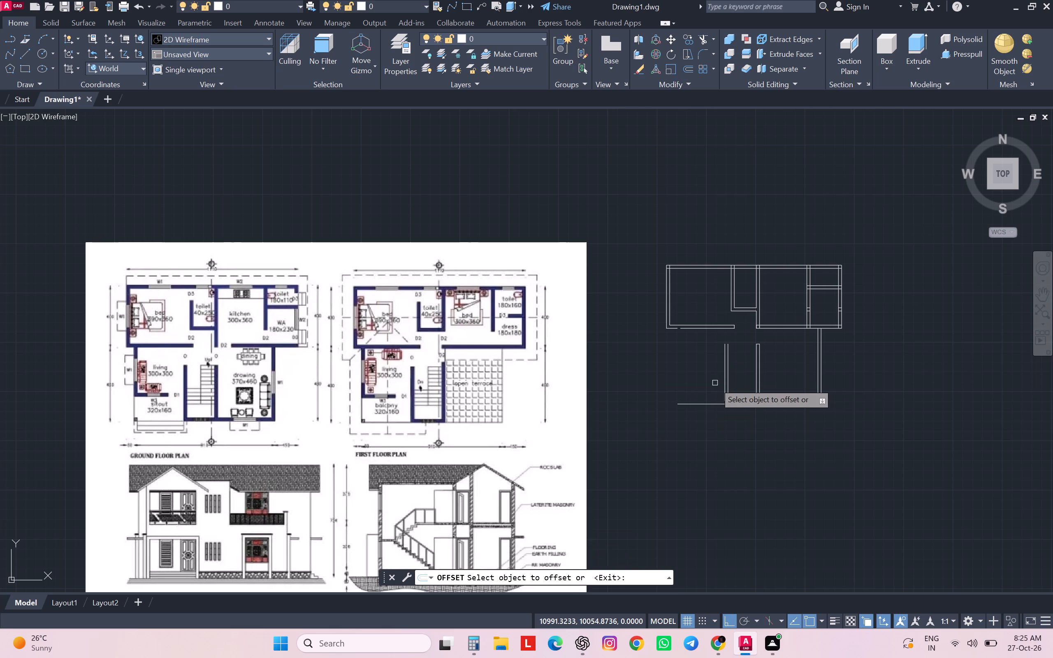
scroll(730, 373, "up", 2)
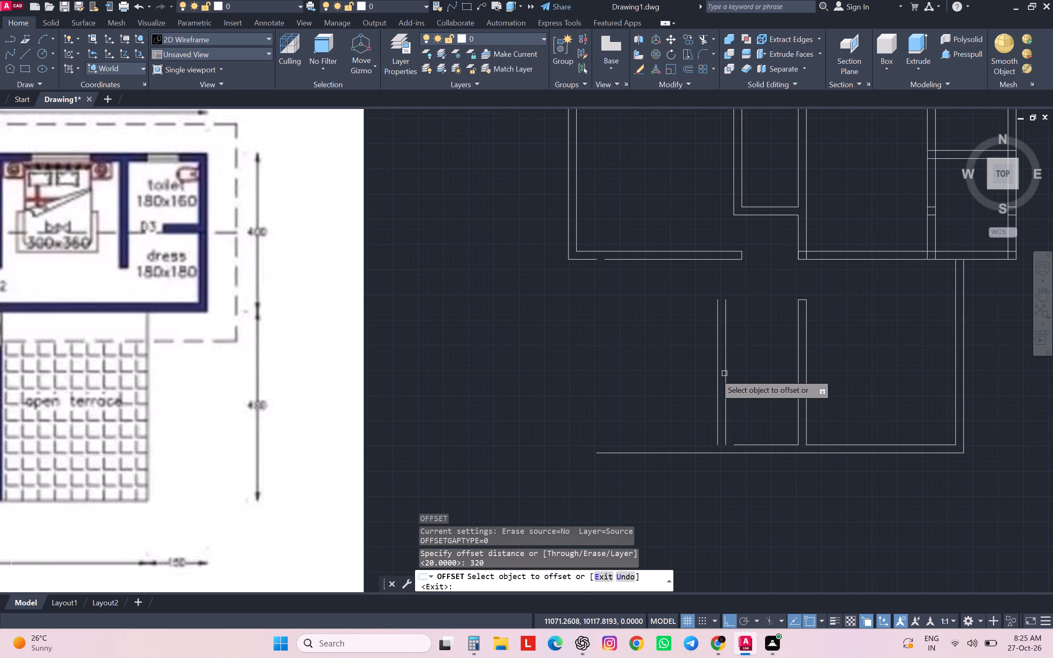
left_click(717, 375)
left_click(526, 348)
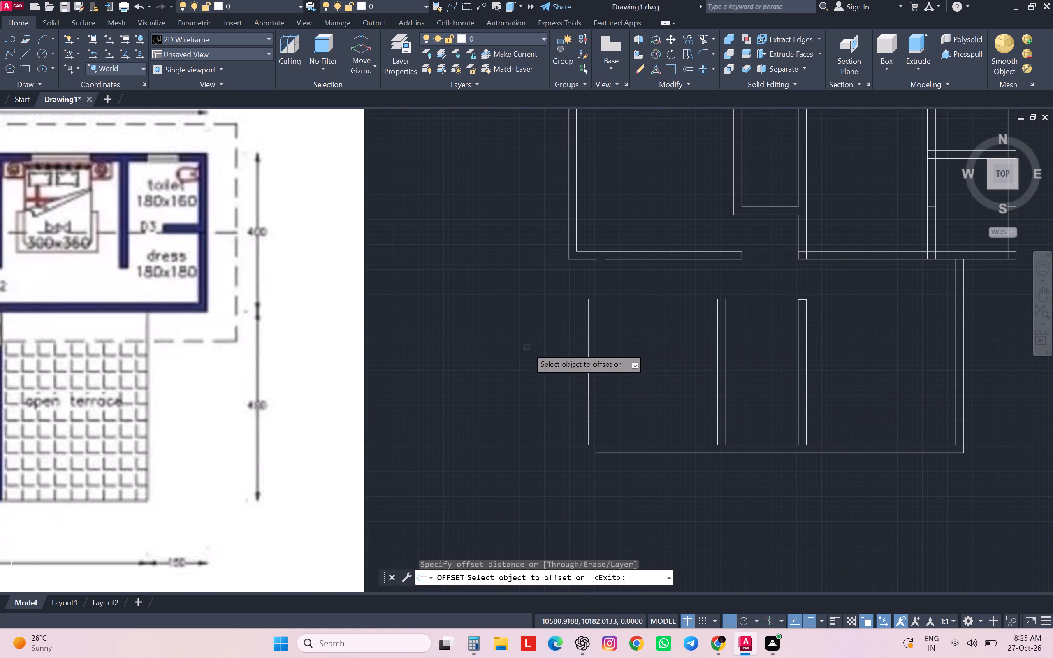
key("Escape")
key("Escape")
key("Escape")
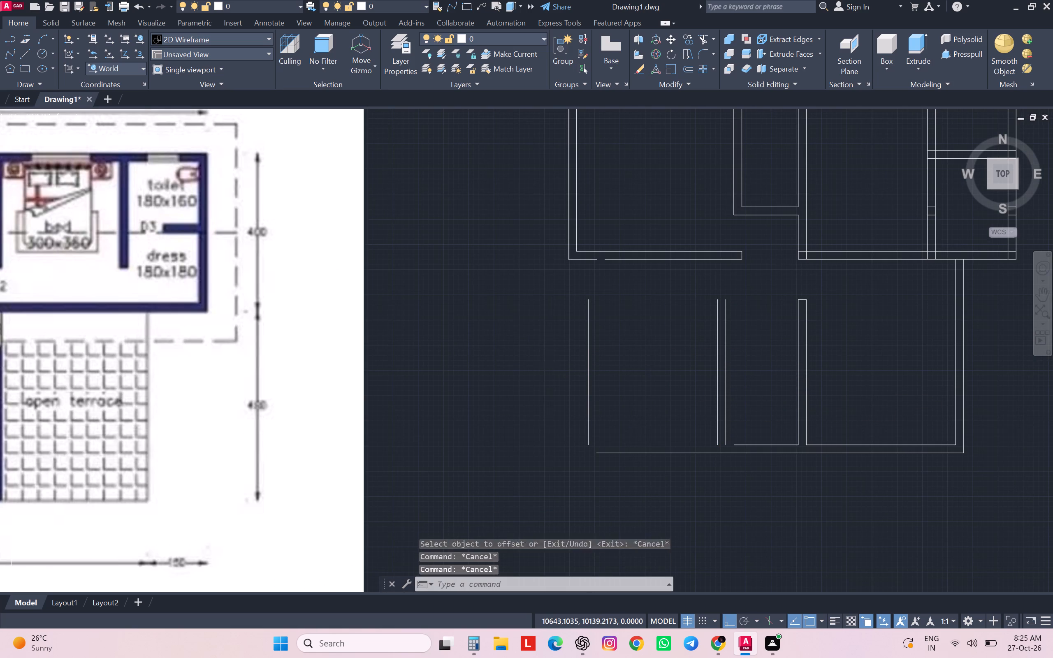
key("Escape")
key("Escape")
key("Escape")
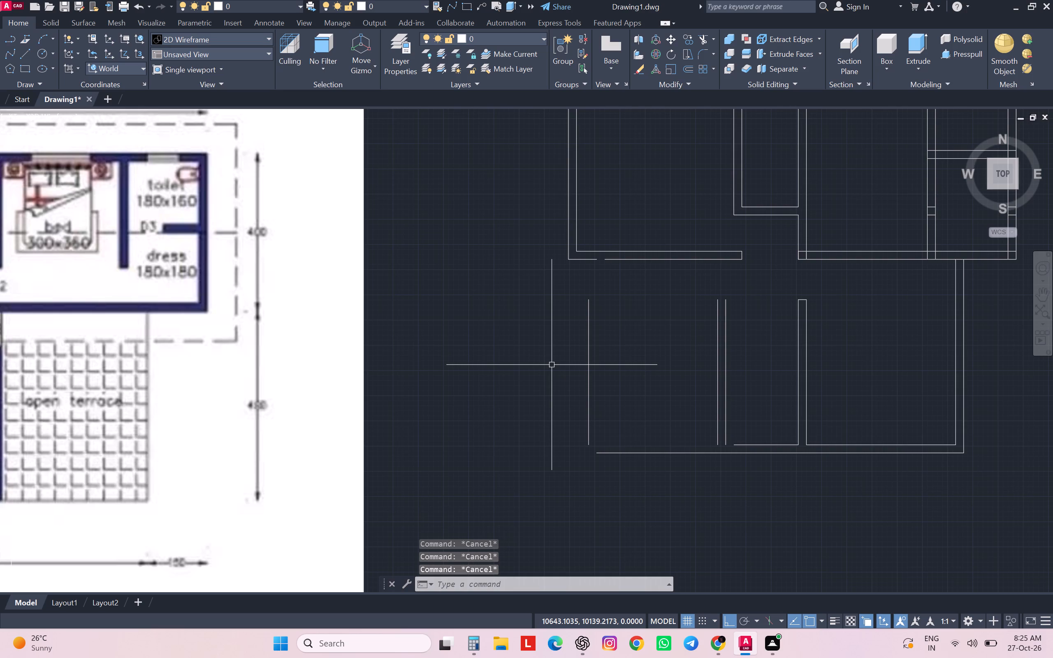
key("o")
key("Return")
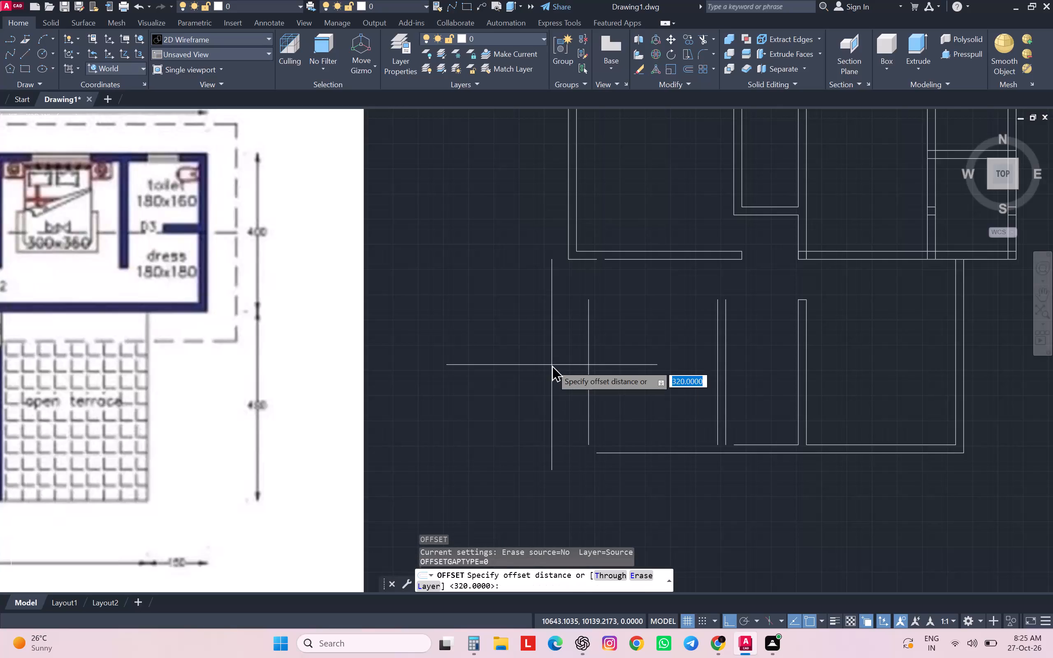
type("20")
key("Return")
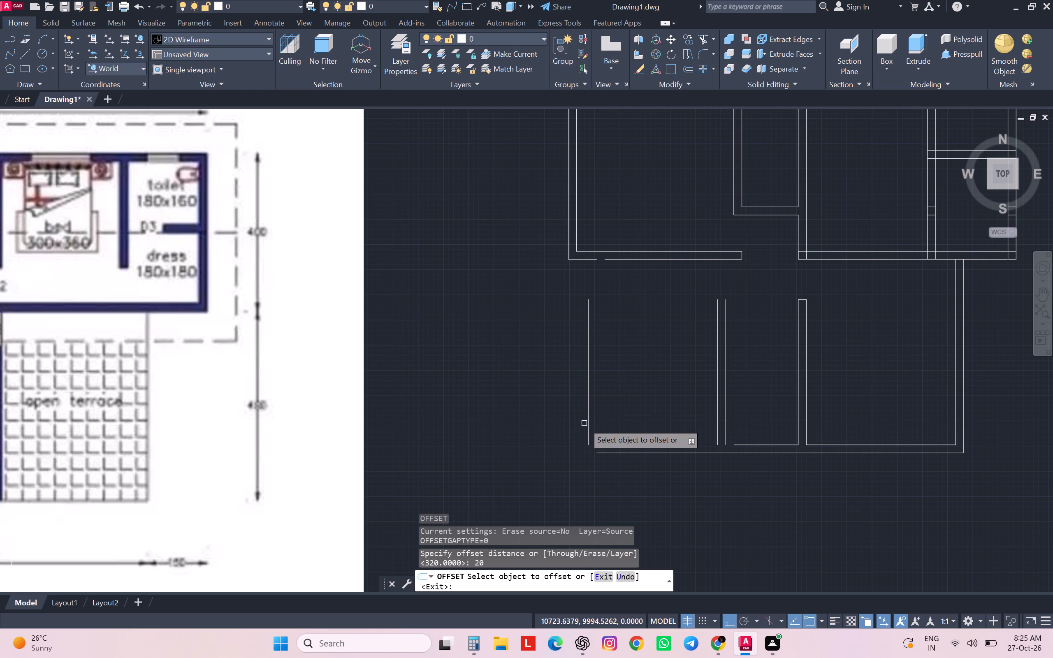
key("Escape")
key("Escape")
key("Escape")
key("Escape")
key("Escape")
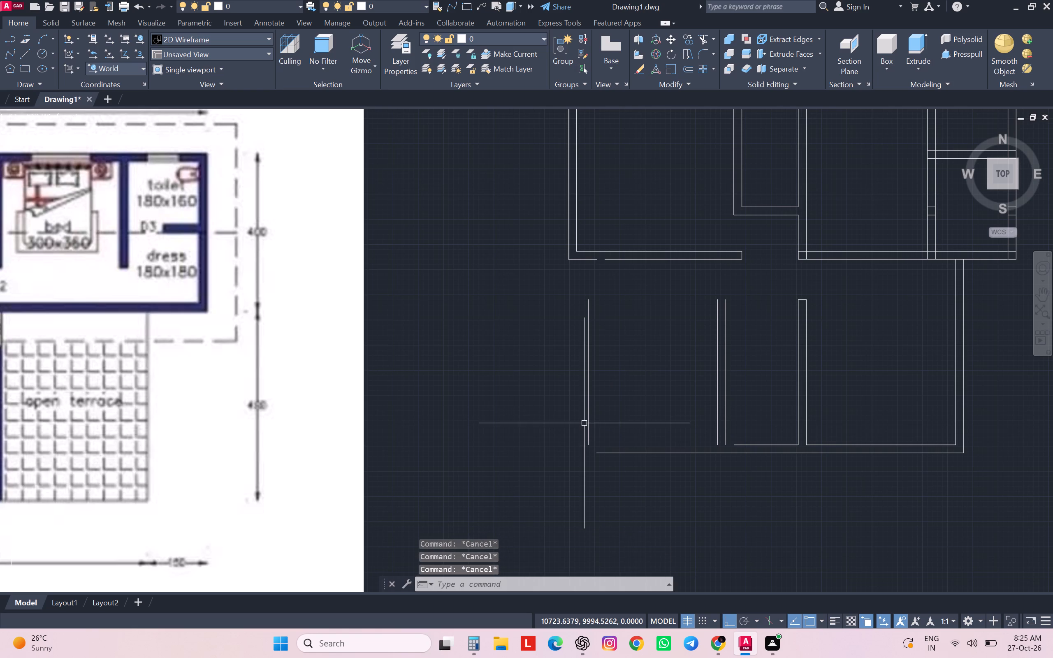
Check the living room and balcony's width with an aligned dimension from the stairwell wall to the outer line, without placing it.
type("DA")
key("Return")
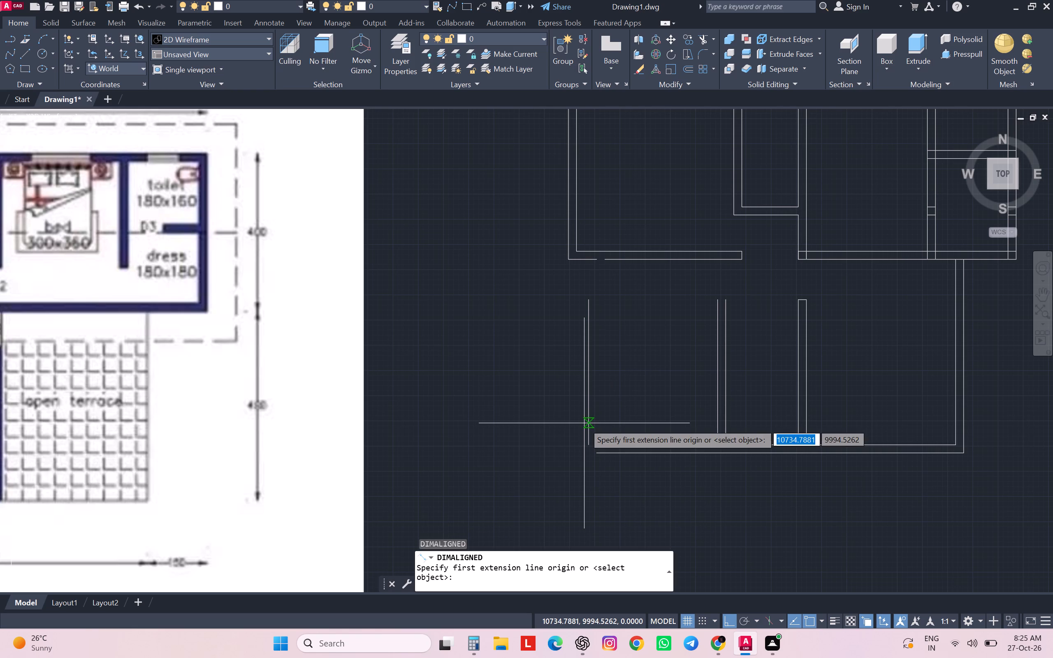
left_click(717, 444)
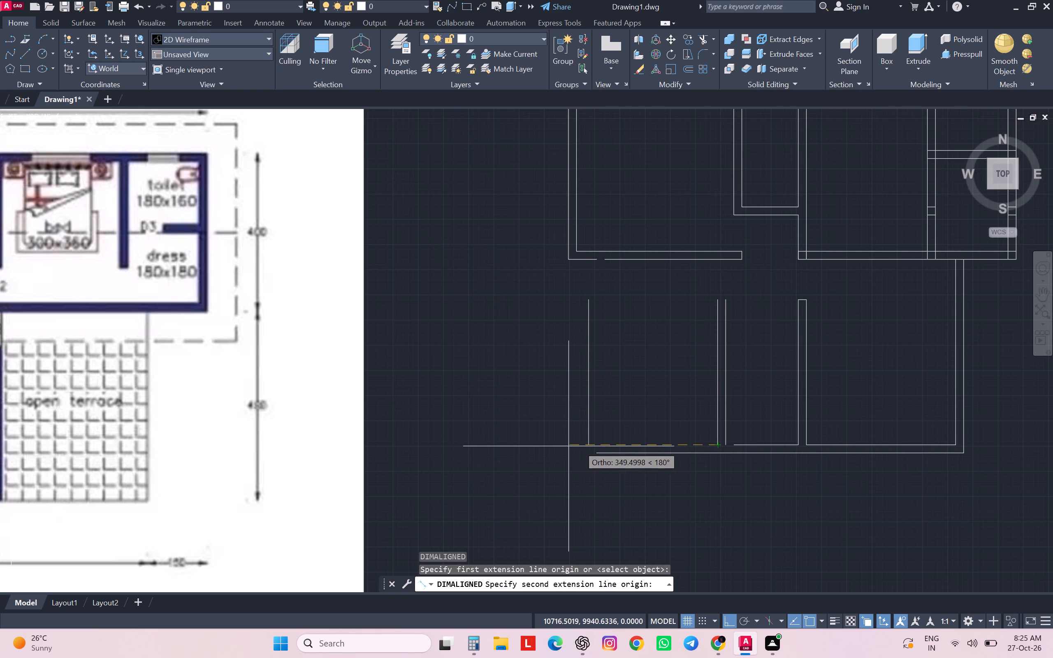
left_click(586, 444)
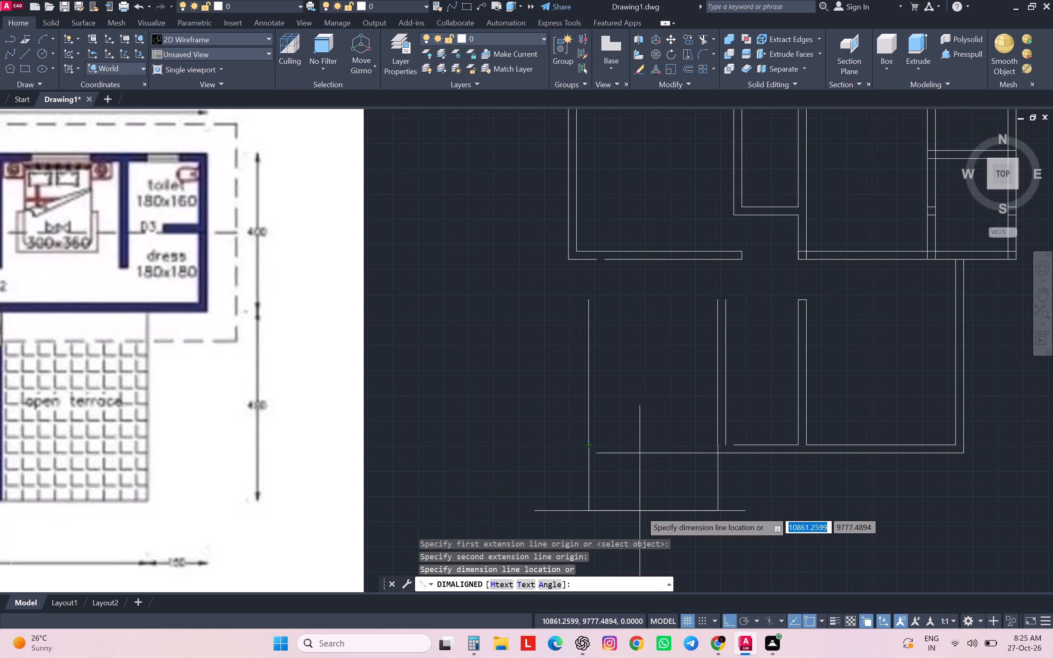
scroll(669, 468, "up", 5)
scroll(522, 438, "up", 2)
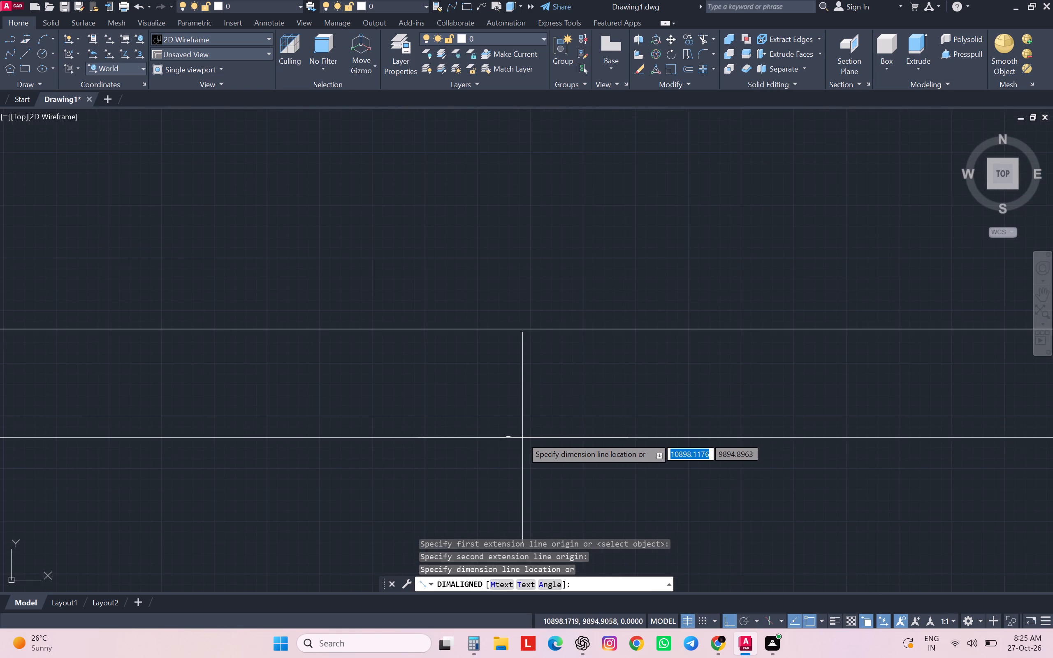
scroll(522, 438, "up", 2)
scroll(522, 438, "down", 8)
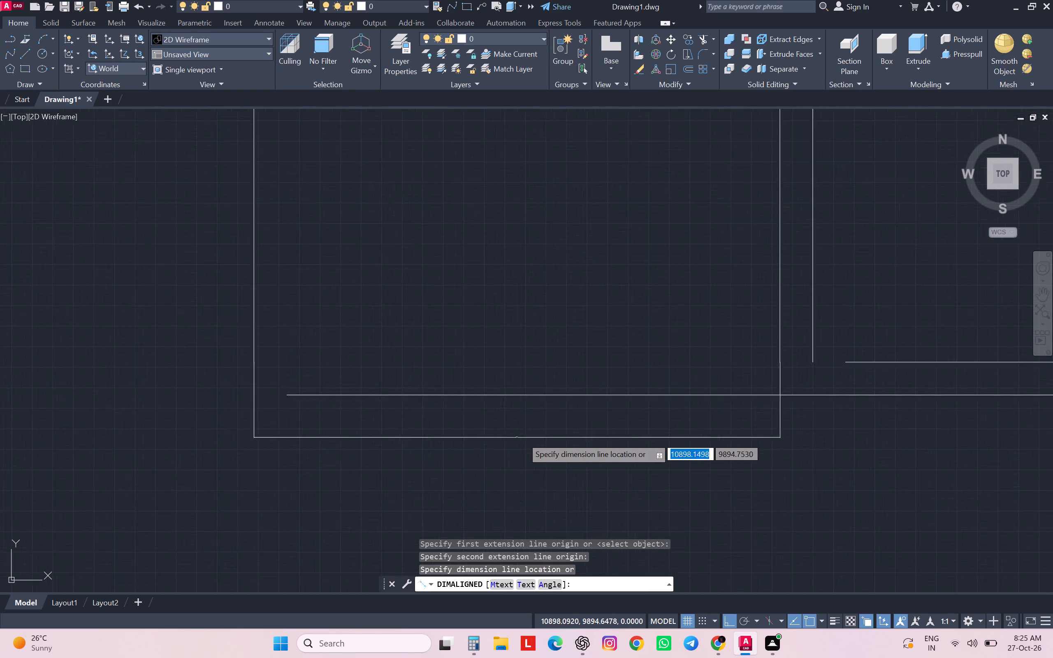
scroll(522, 438, "down", 3)
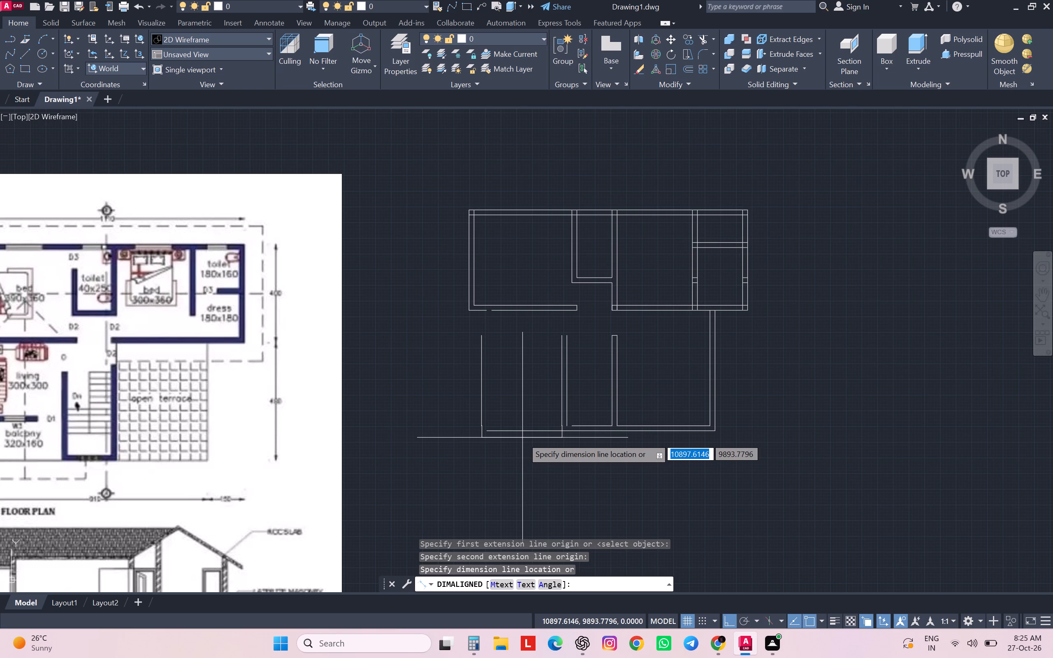
key("Escape")
key("Escape")
key("Escape")
key("Escape")
key("Escape")
key("Escape")
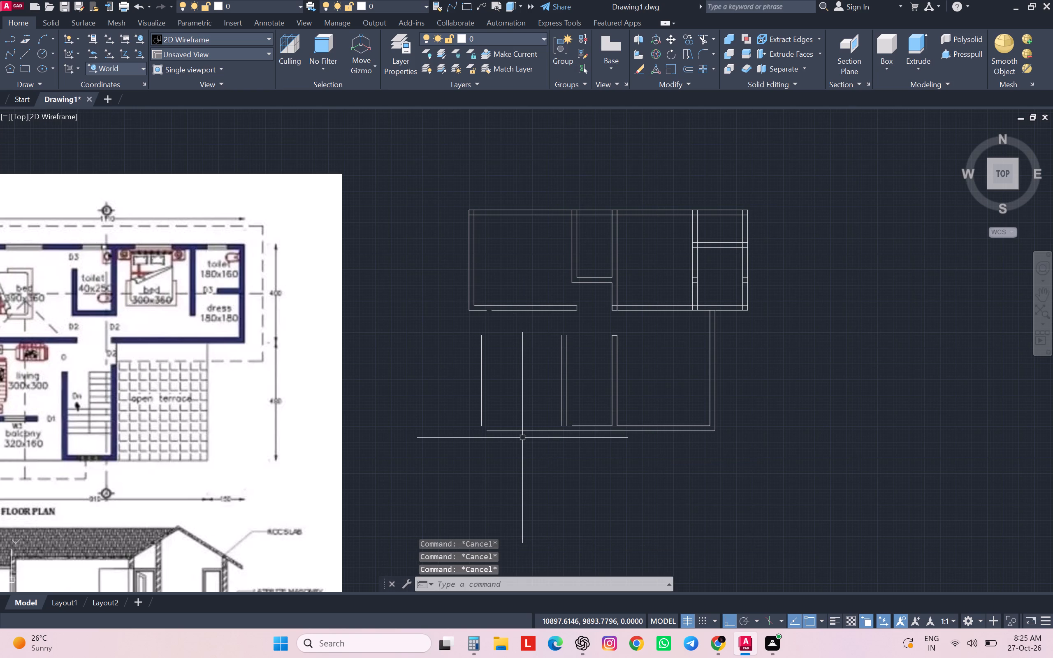
Extend the living room's outer left line up to the bedroom wall and close the gap in that wall's lower line.
type("EX")
key("Return")
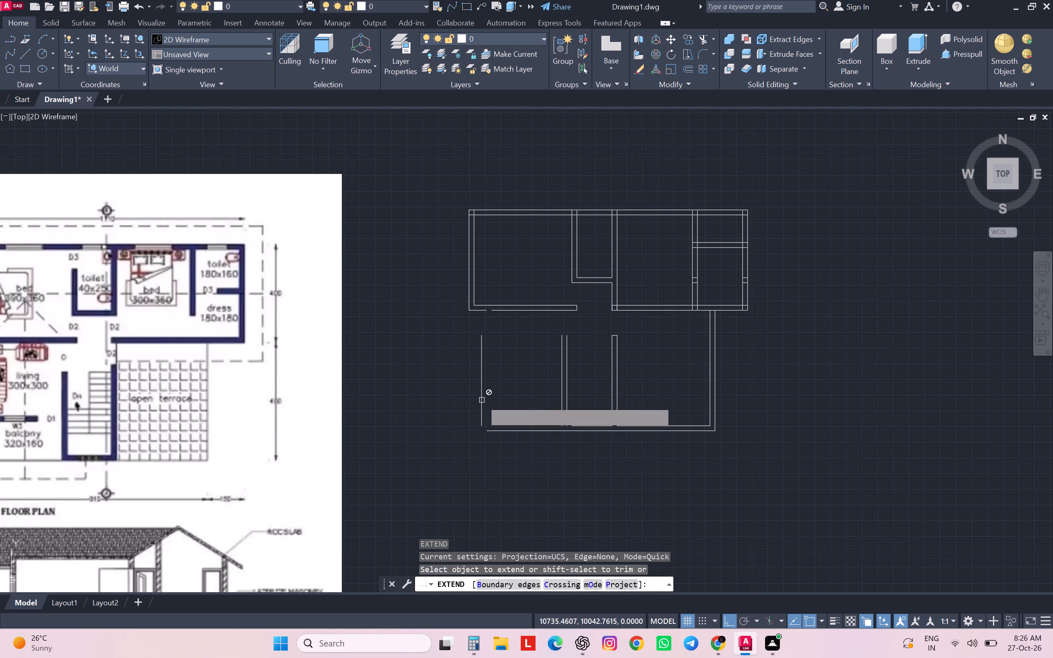
left_click(481, 344)
scroll(492, 322, "up", 3)
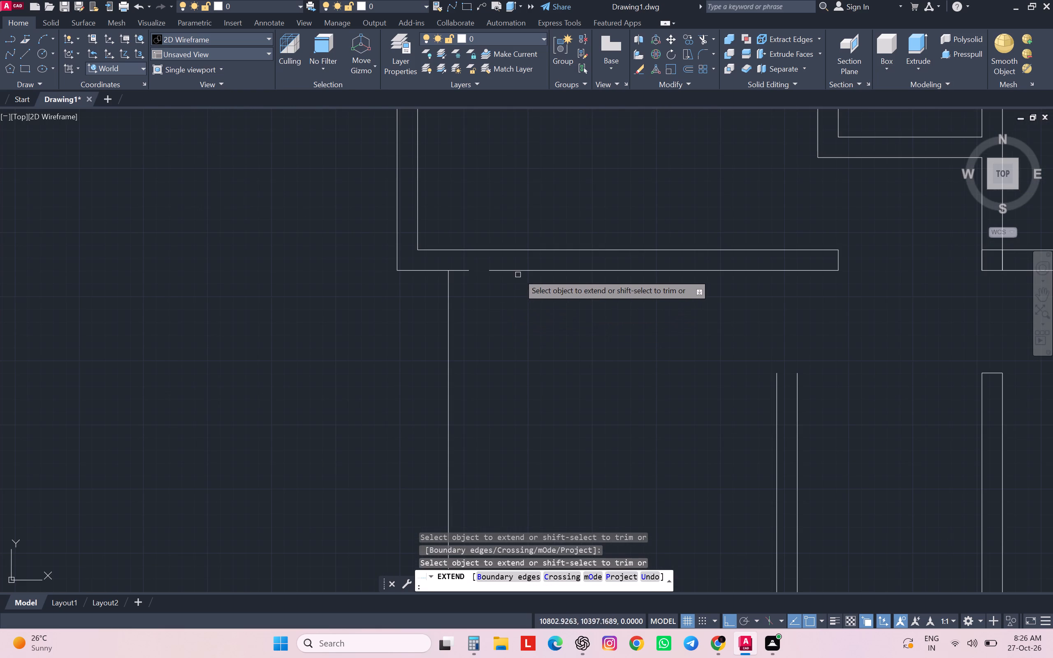
left_click(521, 270)
scroll(517, 283, "down", 3)
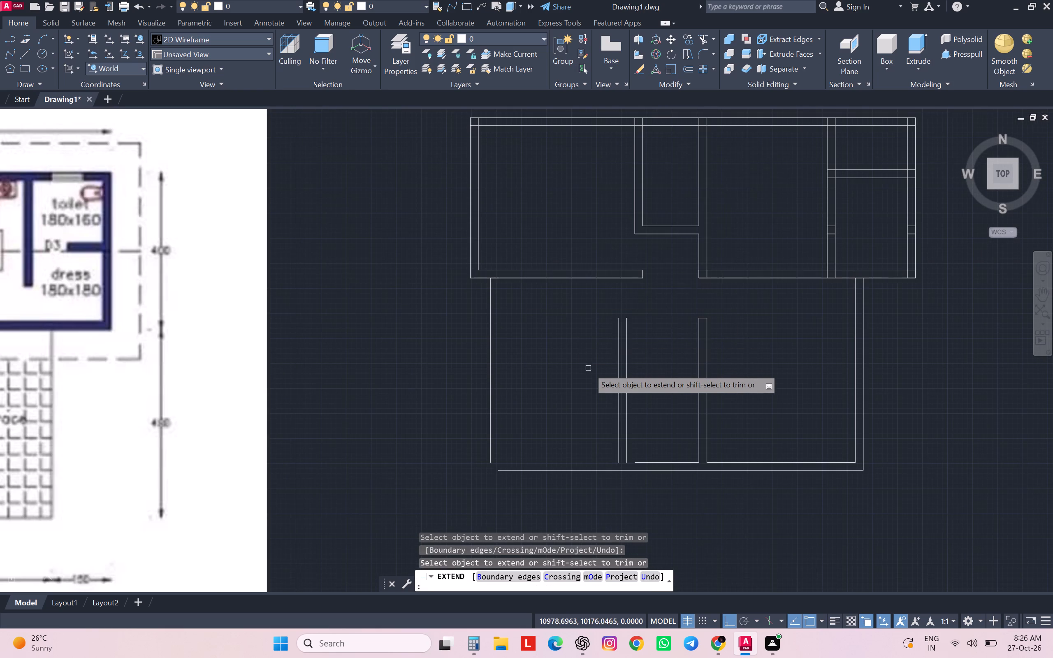
scroll(591, 374, "down", 1)
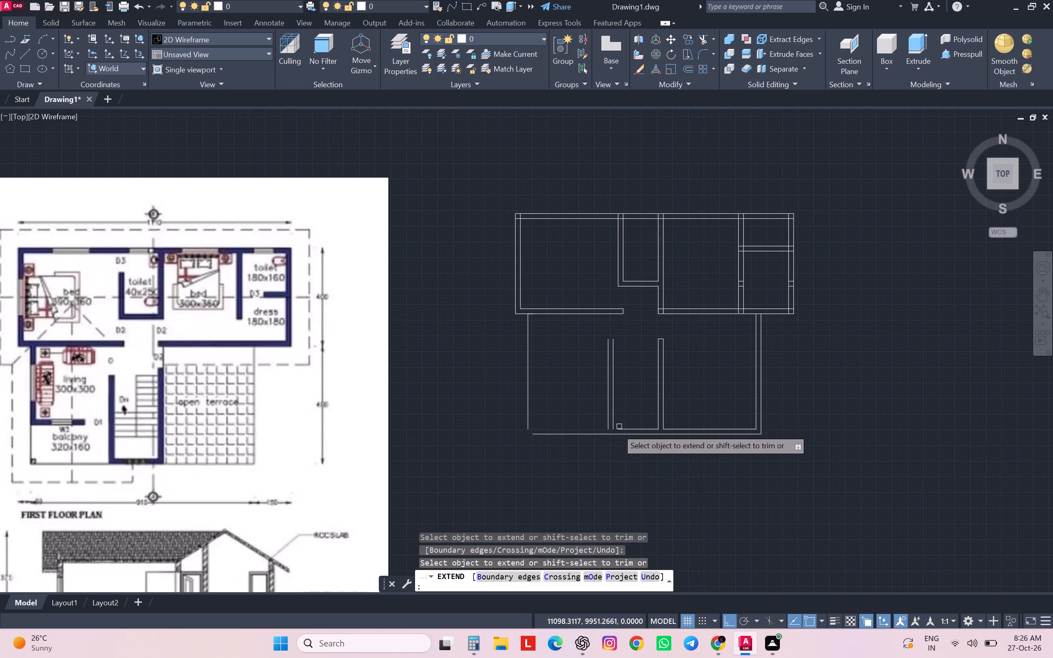
Extend the stairwell's inner bottom line to its left wall, and that wall's outer line down to the bottom outer line.
scroll(615, 431, "up", 3)
left_click(624, 429)
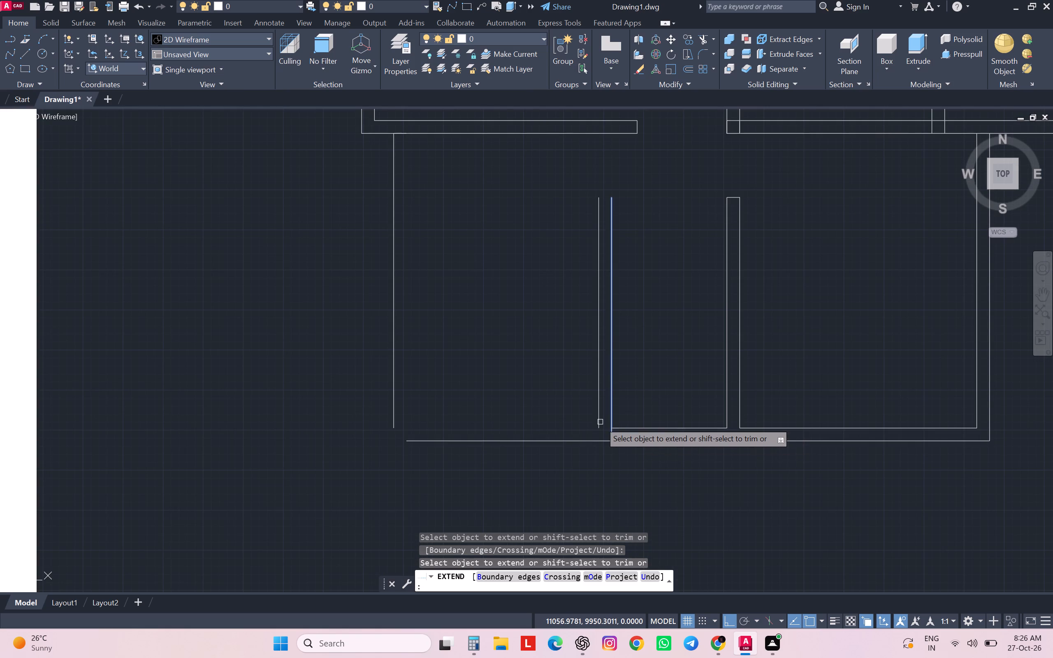
left_click(600, 419)
scroll(656, 509, "down", 1)
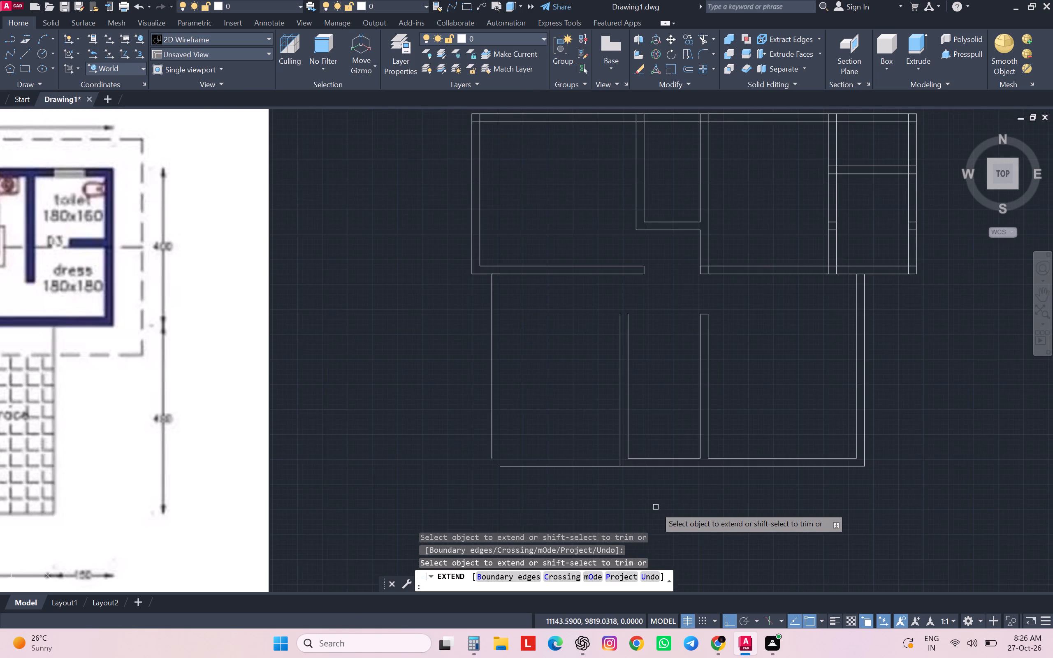
scroll(655, 507, "down", 1)
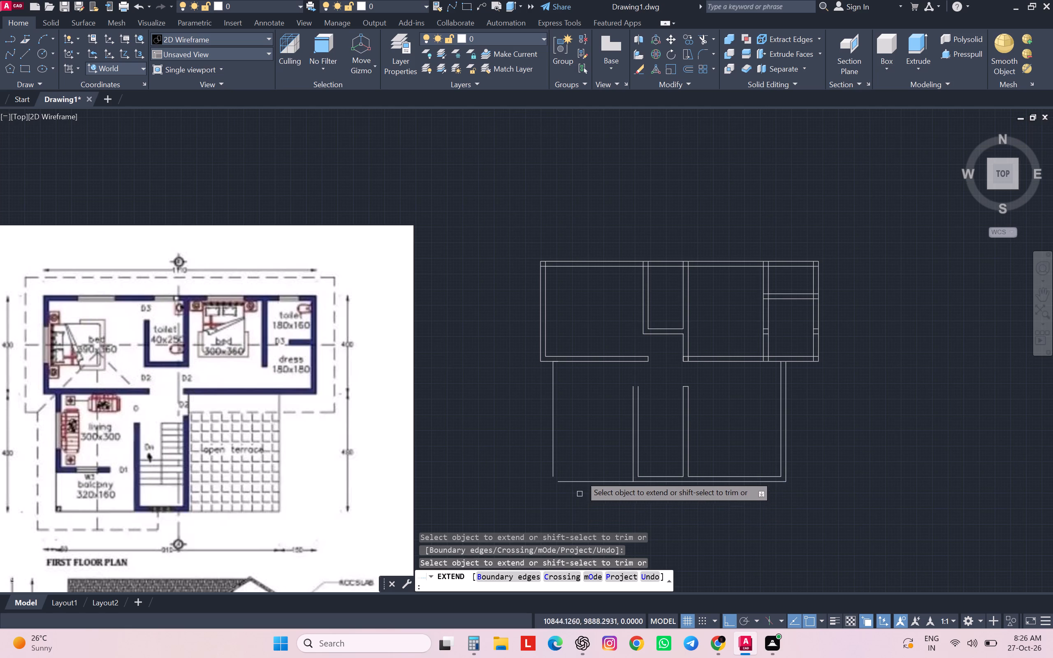
key("Escape")
key("Escape")
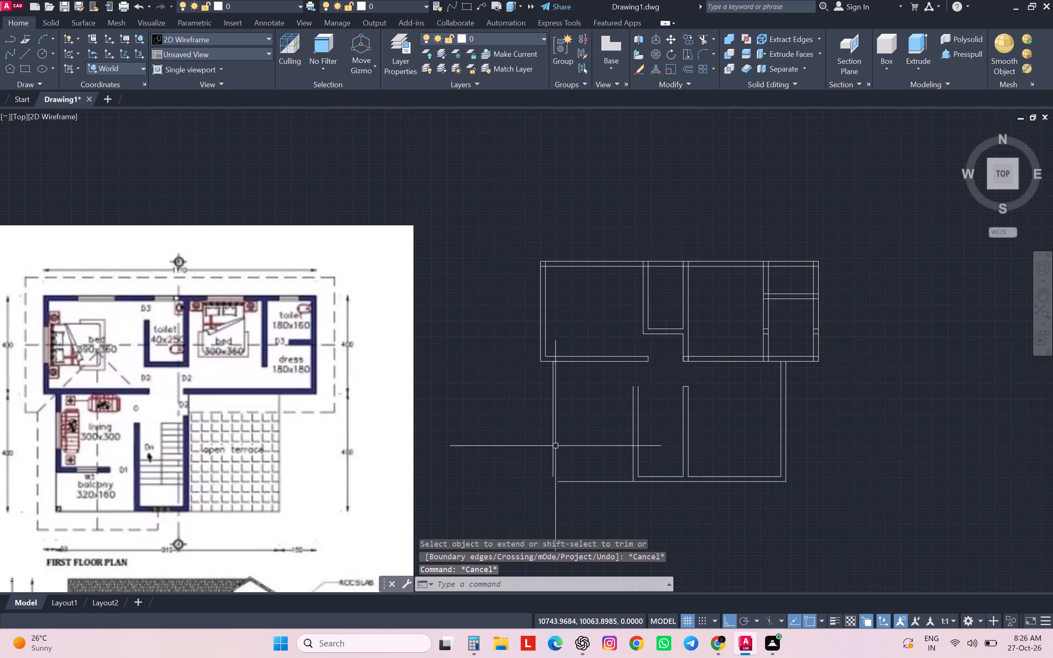
key("Escape")
key("Escape")
key("Escape")
key("Escape")
Join the living room and balcony's outer left line to the bottom outer line with a zero-radius Fillet corner.
key("f")
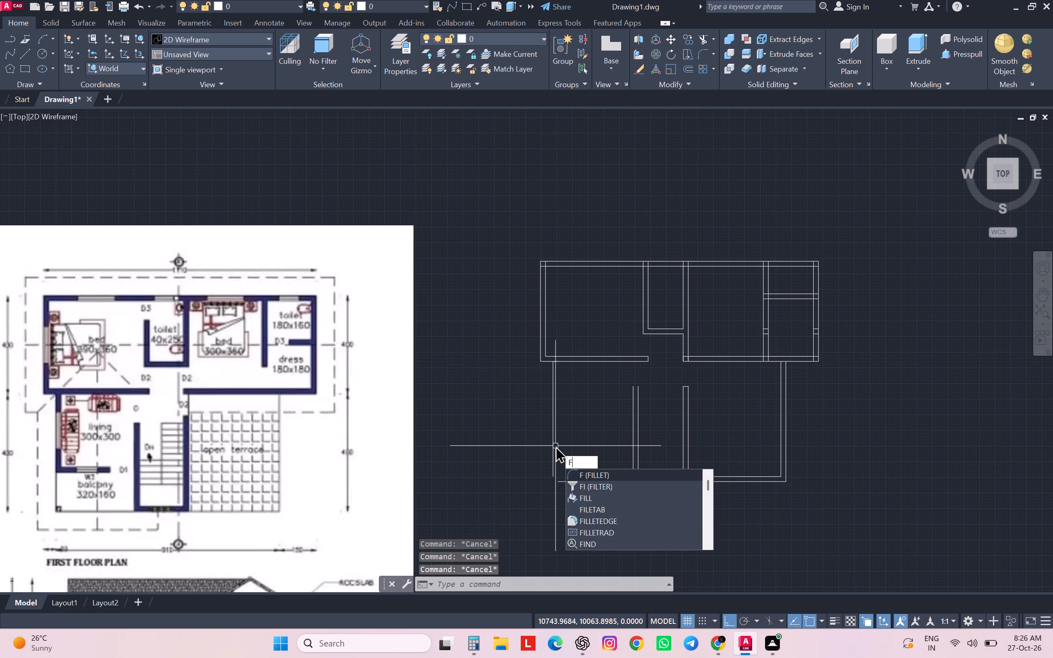
key("Return")
scroll(555, 446, "up", 1)
left_click(551, 446)
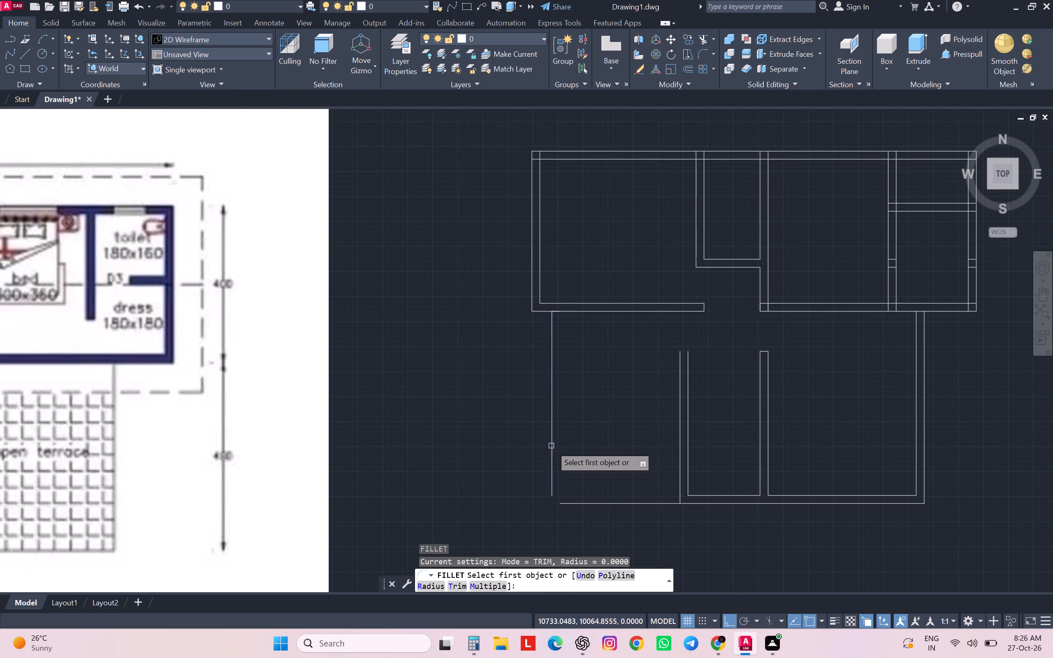
left_click(579, 504)
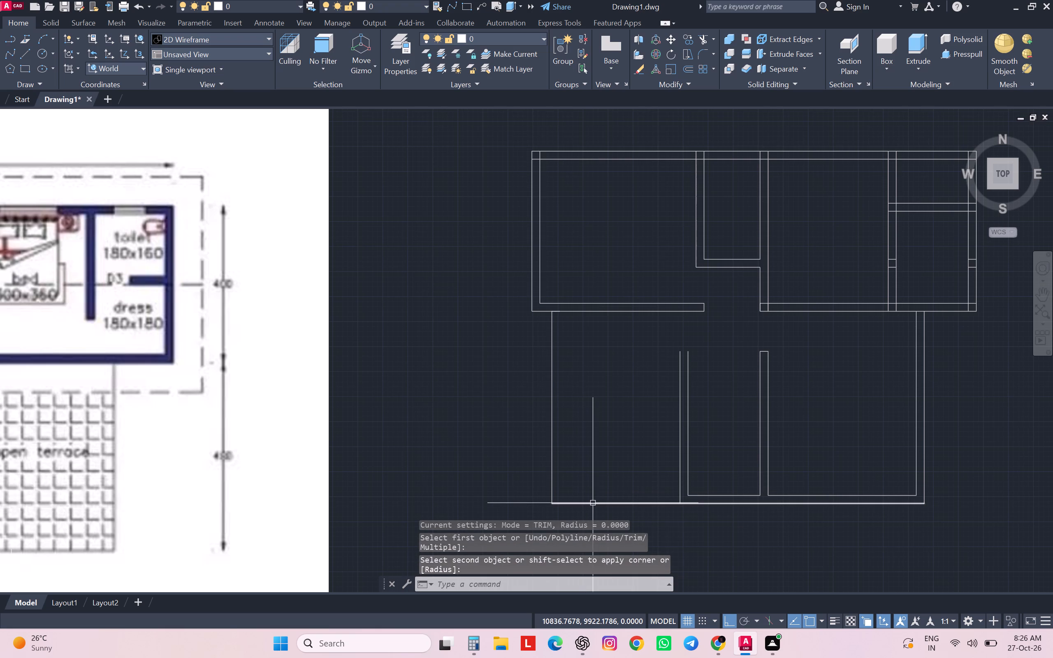
key("Escape")
key("Escape")
key("Escape")
key("Escape")
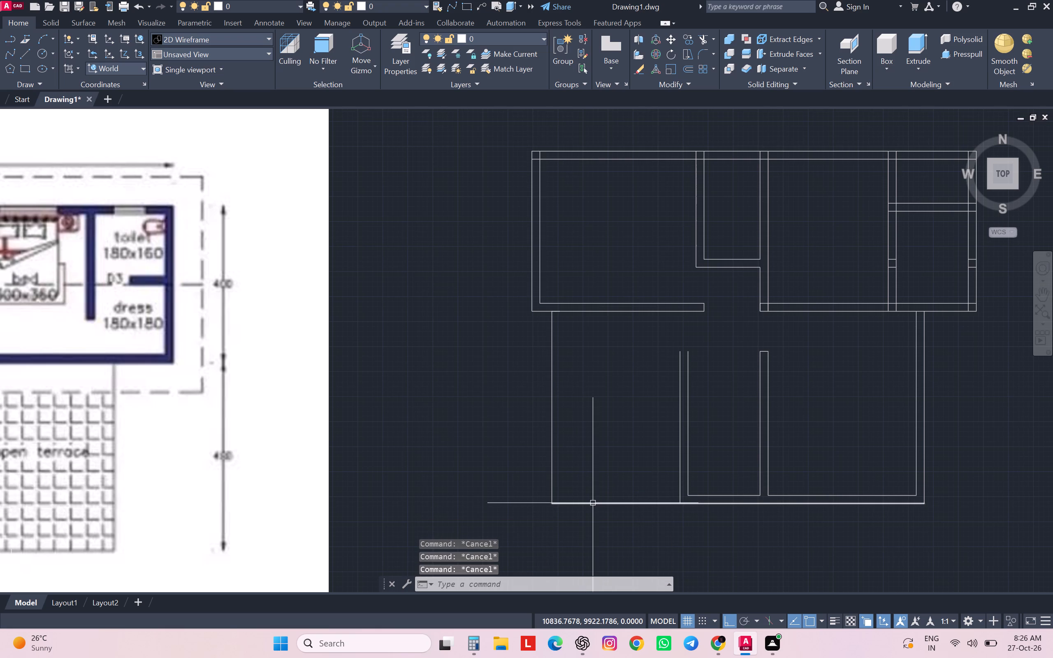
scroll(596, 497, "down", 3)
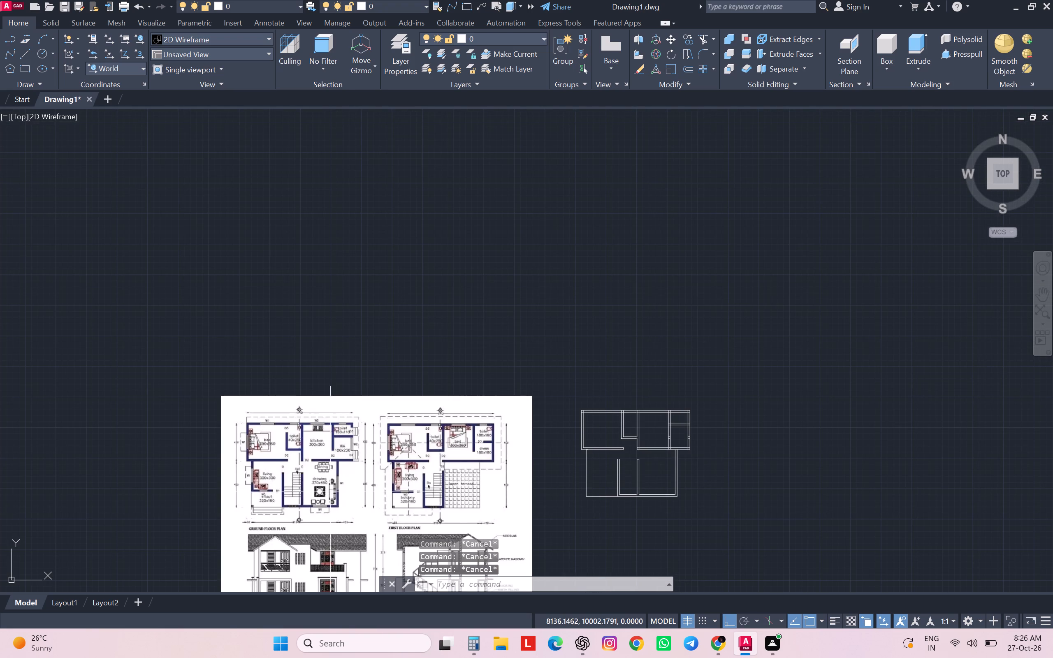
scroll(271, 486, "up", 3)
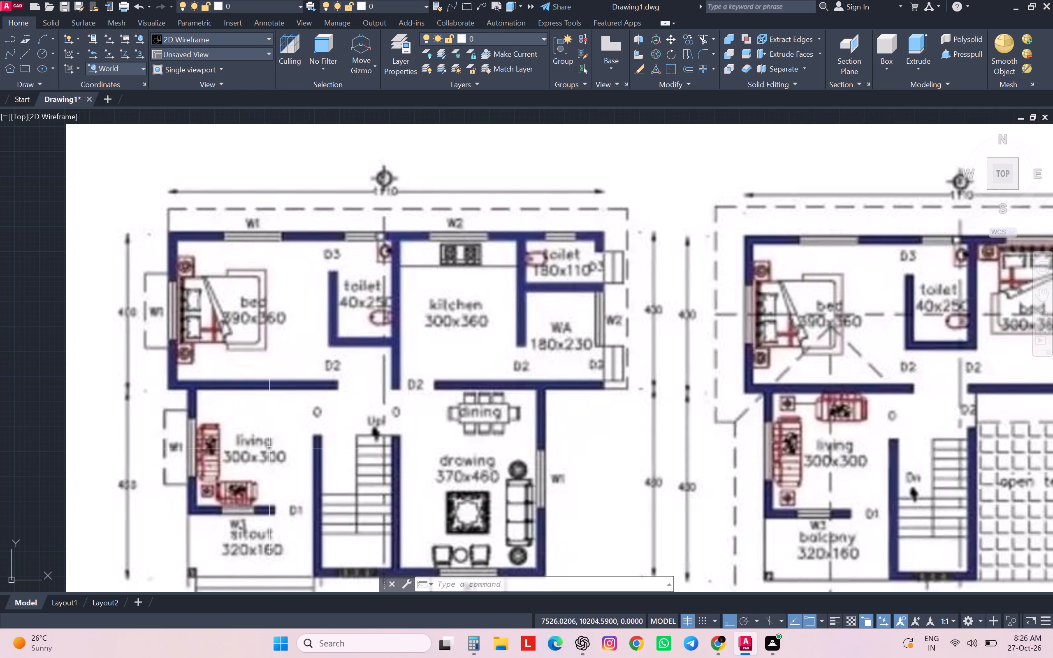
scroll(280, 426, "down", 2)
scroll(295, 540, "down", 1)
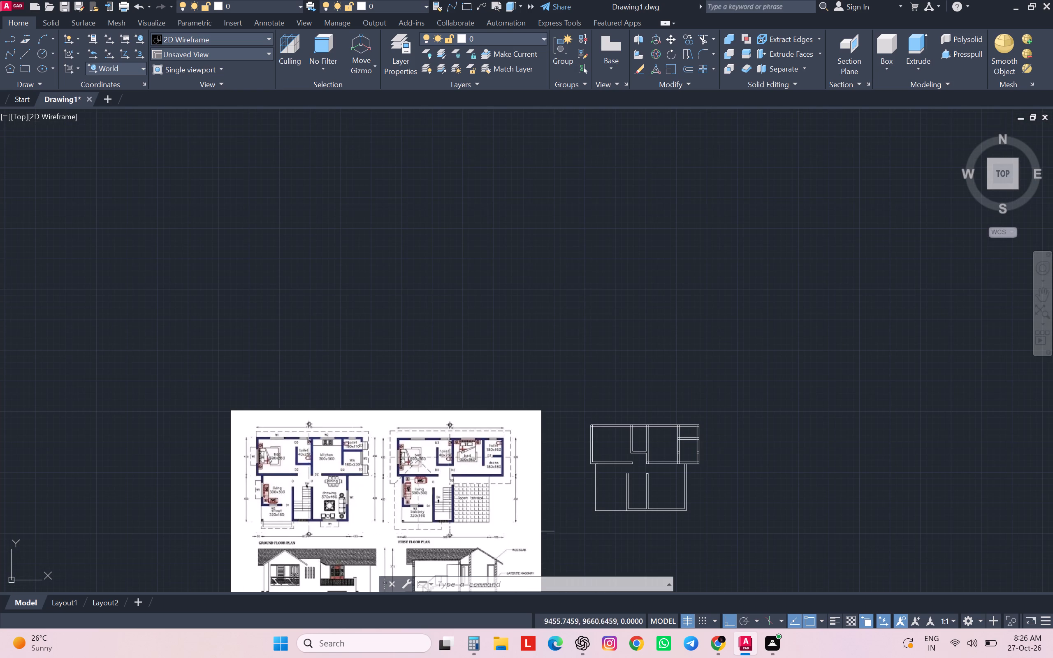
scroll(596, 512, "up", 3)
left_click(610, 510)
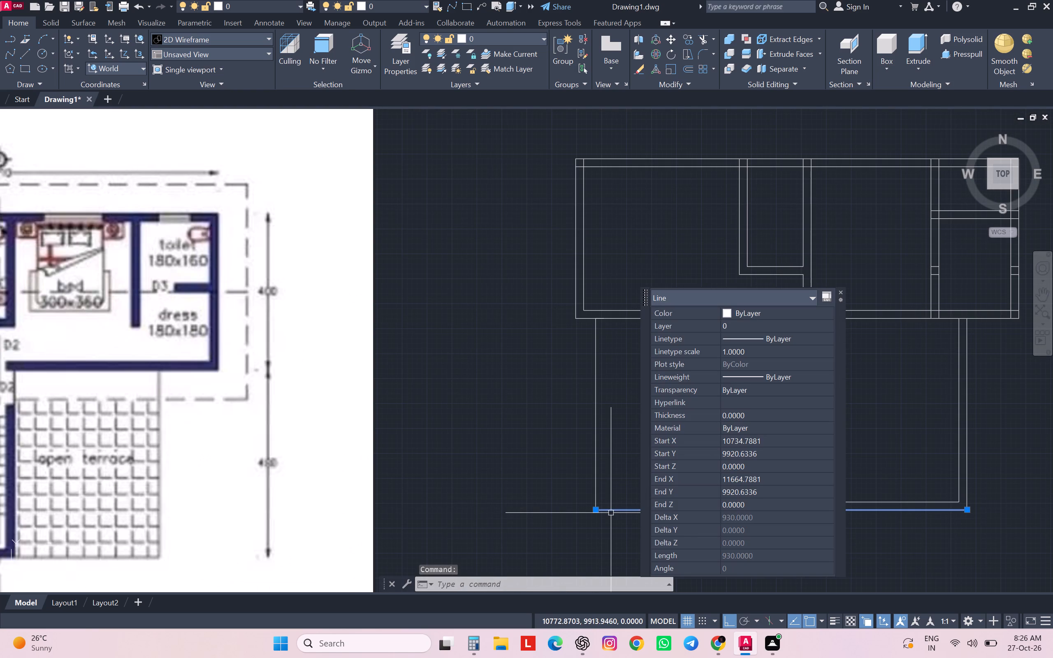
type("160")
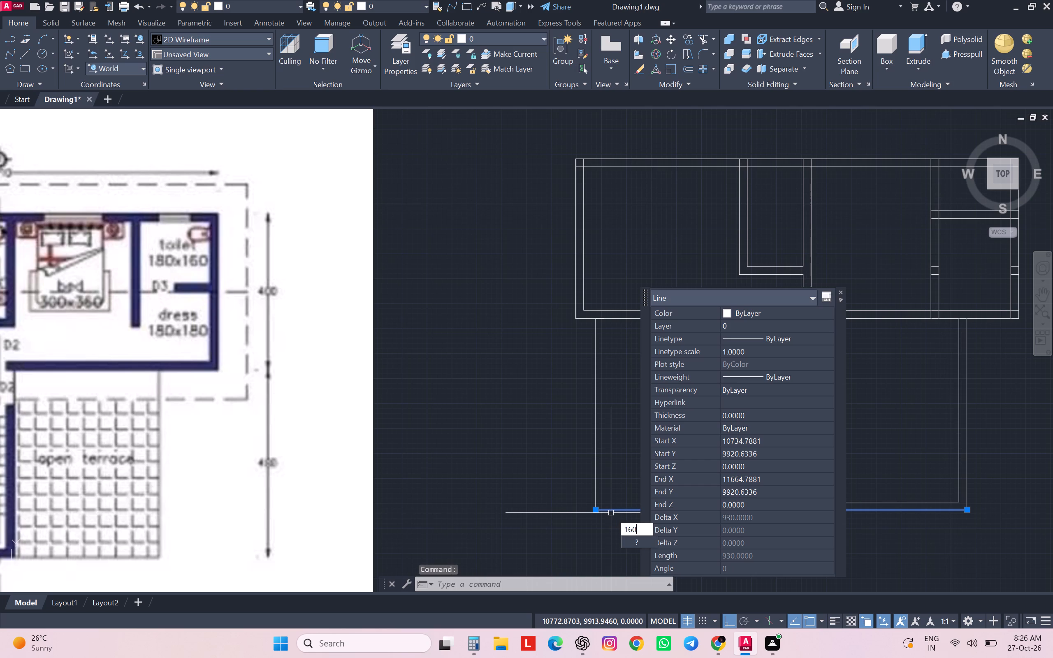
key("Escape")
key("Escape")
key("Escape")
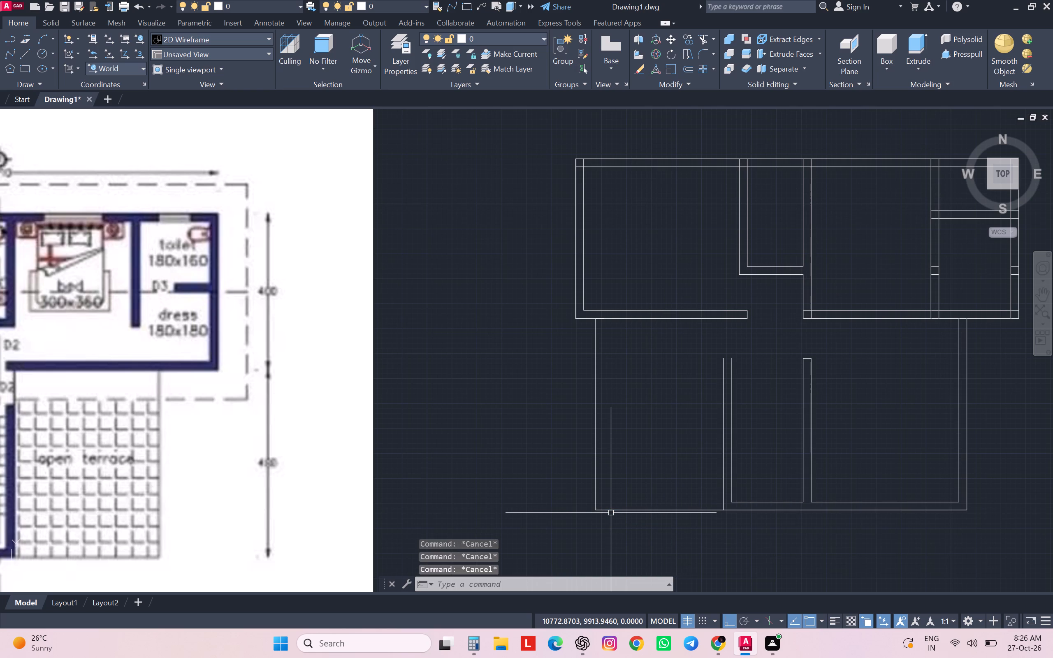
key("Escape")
Offset the bottom outer line 160 cm upward to set the balcony's depth.
key("o")
key("Return")
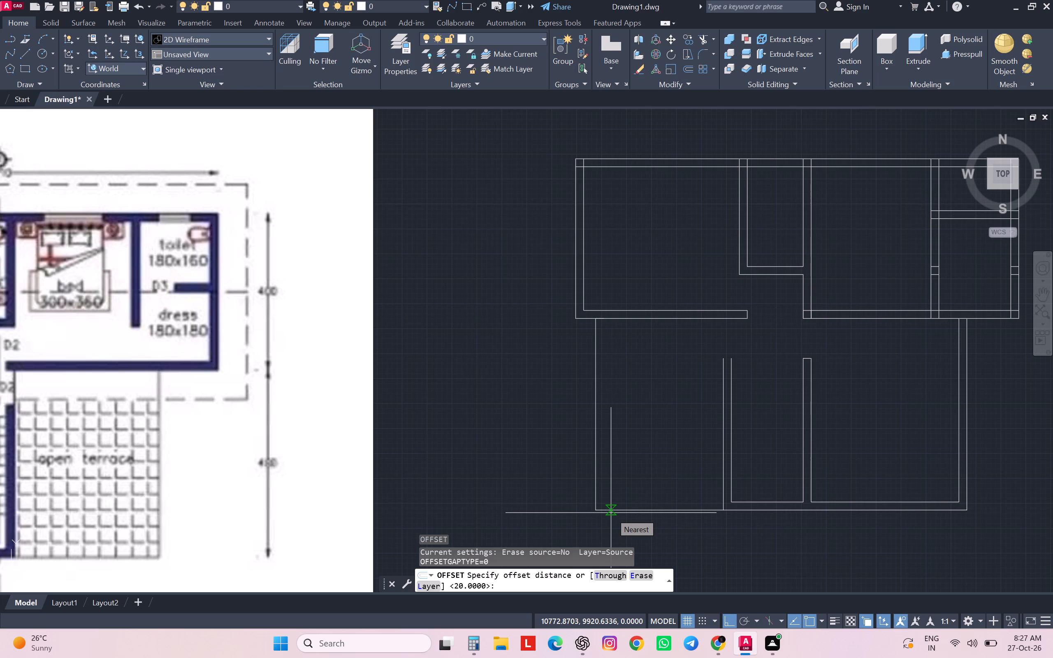
type("16")
key("0")
key("Return")
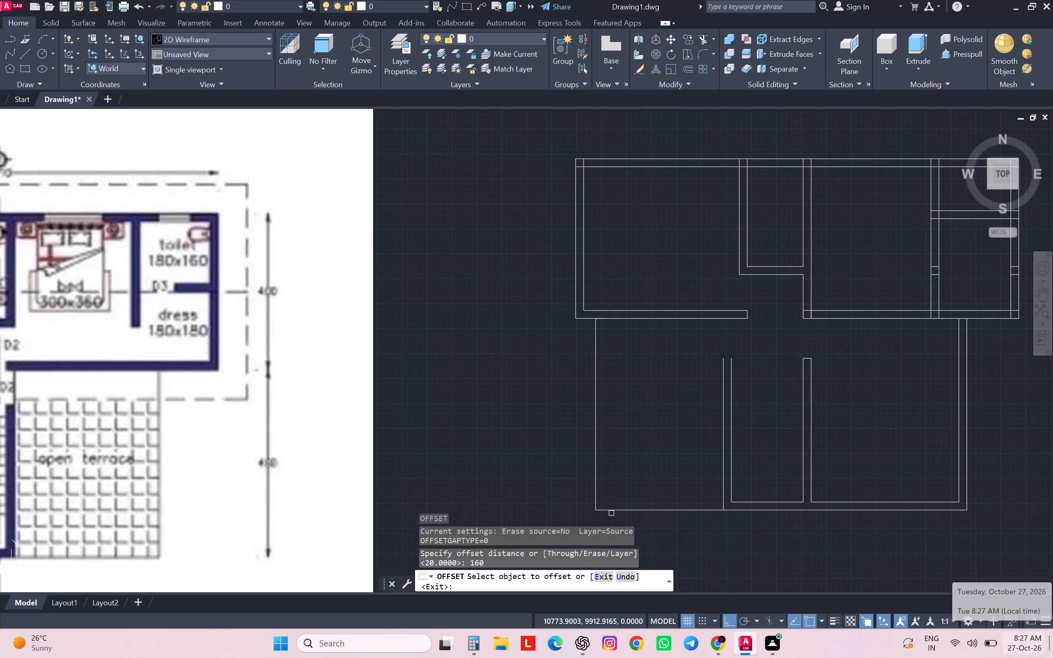
left_click(713, 508)
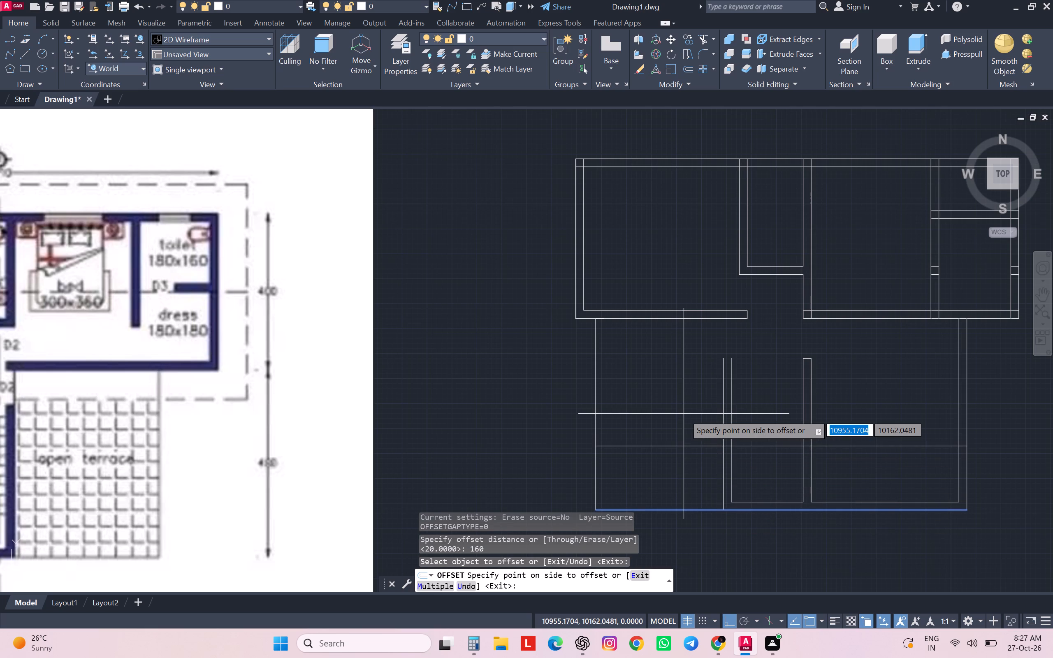
left_click(684, 414)
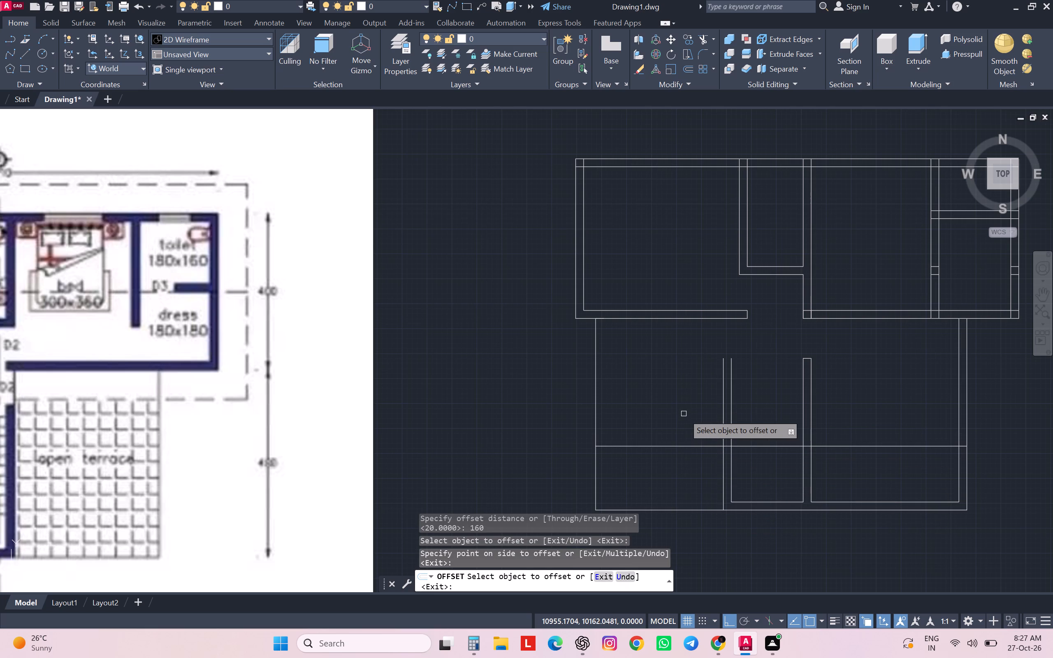
key("Escape")
key("Escape")
key("Escape")
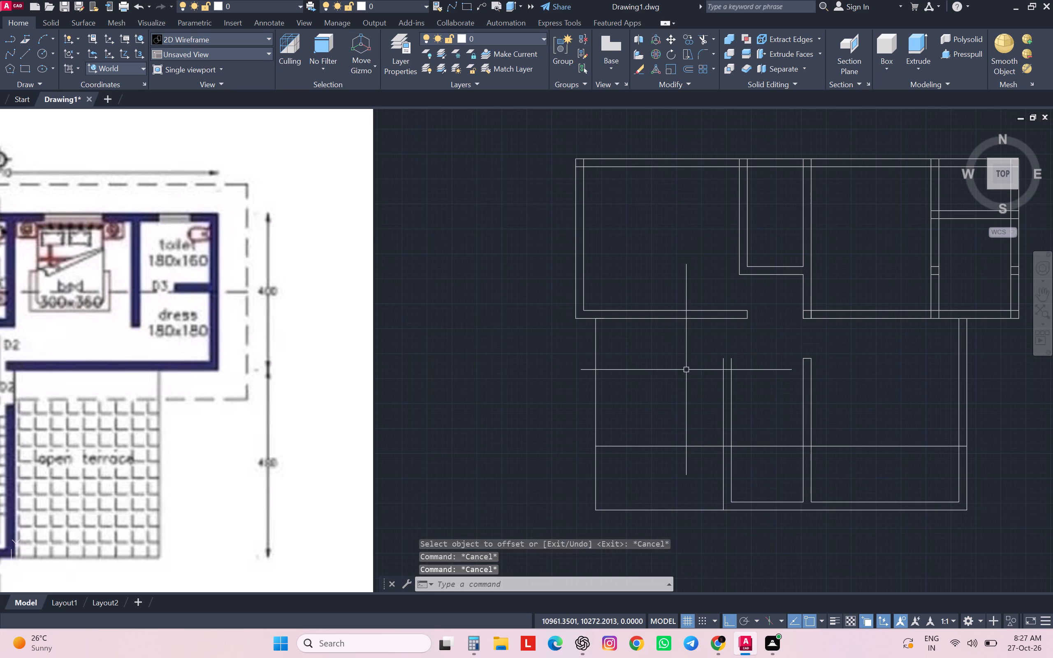
key("Escape")
key("Escape")
Offset the new balcony line 20 cm upward to give the wall between balcony and living room its thickness.
key("o")
key("Return")
type("20")
key("Return")
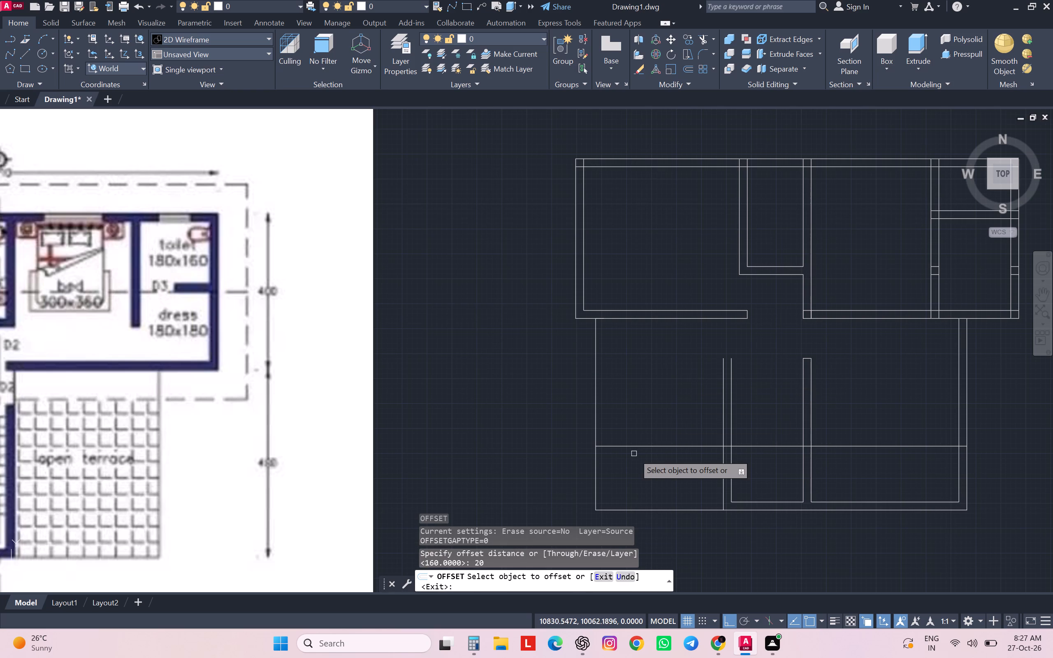
left_click(638, 447)
left_click(641, 397)
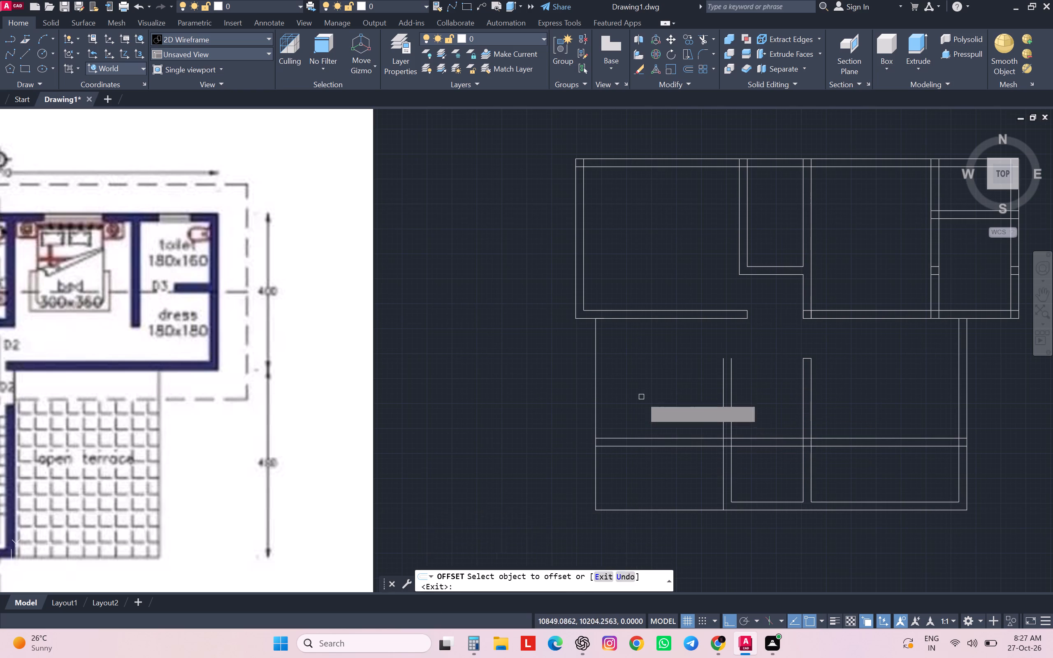
key("Escape")
key("Escape")
key("Escape")
key("Escape")
key("Escape")
key("Escape")
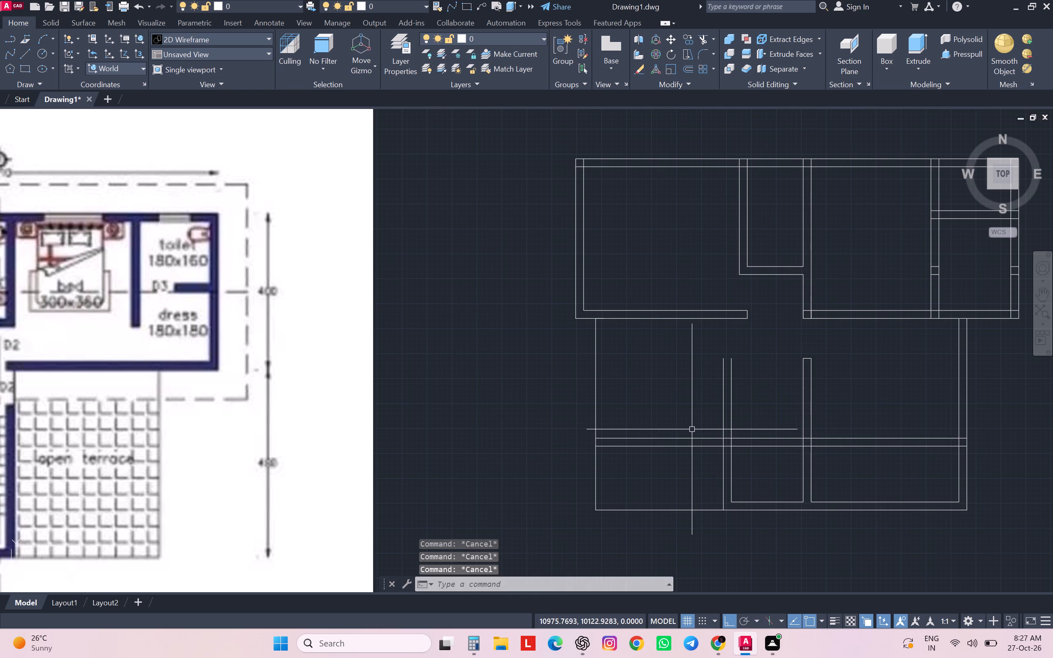
Trim the balcony wall lines inside the stairwell's left wall, and that wall's outer line between them, to open the junction.
type("TR")
key("space")
scroll(721, 437, "up", 4)
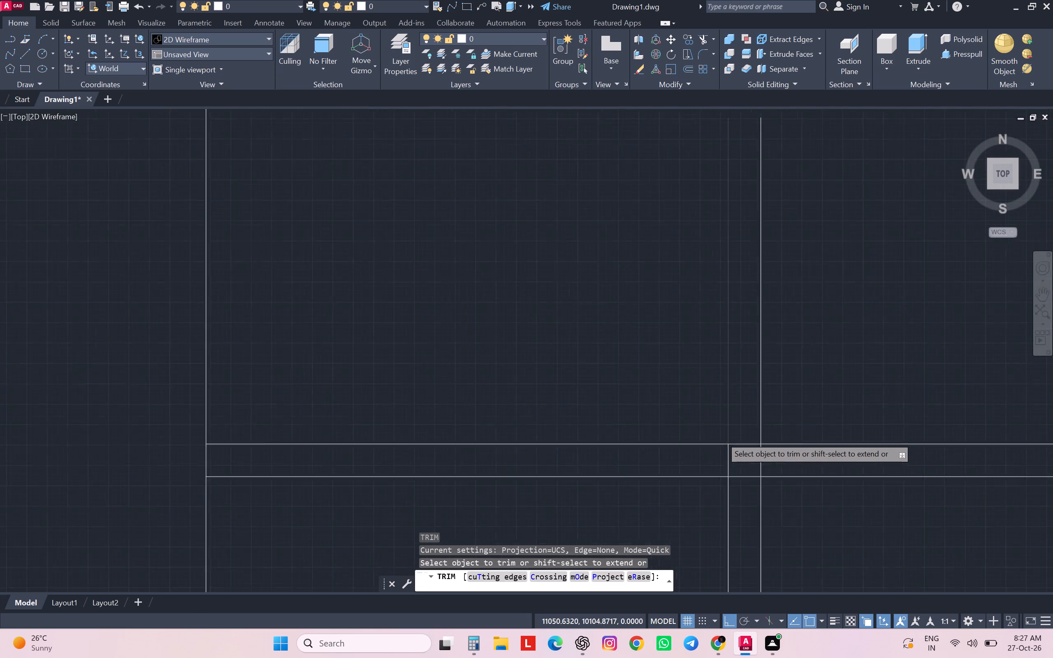
left_click(768, 436)
left_click(747, 512)
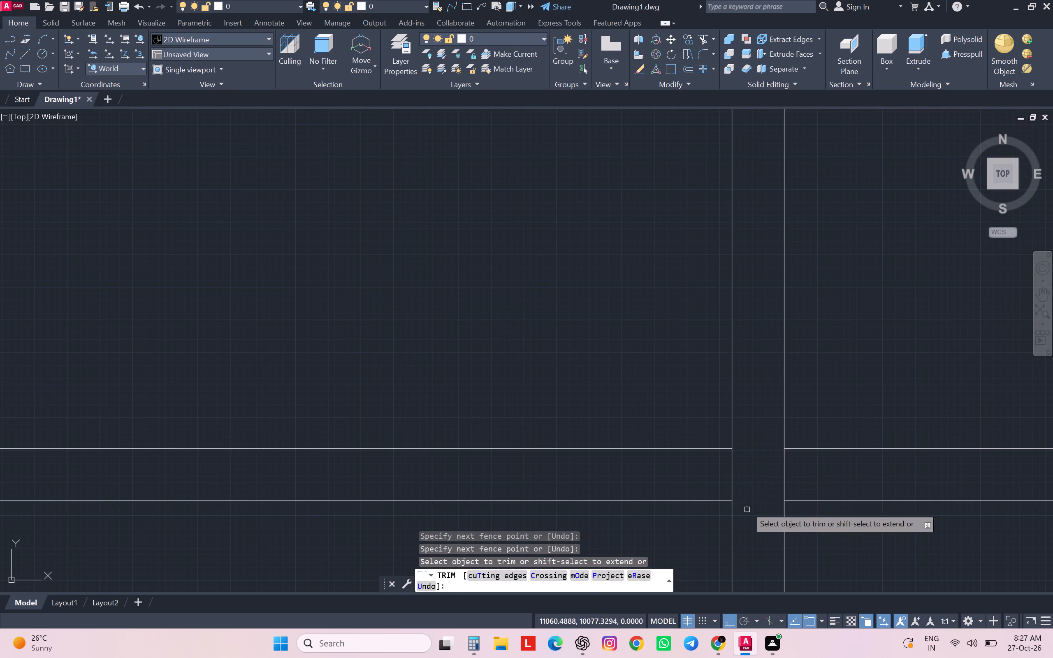
left_click(733, 484)
key("Escape")
key("Escape")
key("Escape")
Delete the two leftover balcony wall lines that run across the stairwell and open terrace.
left_click(814, 431)
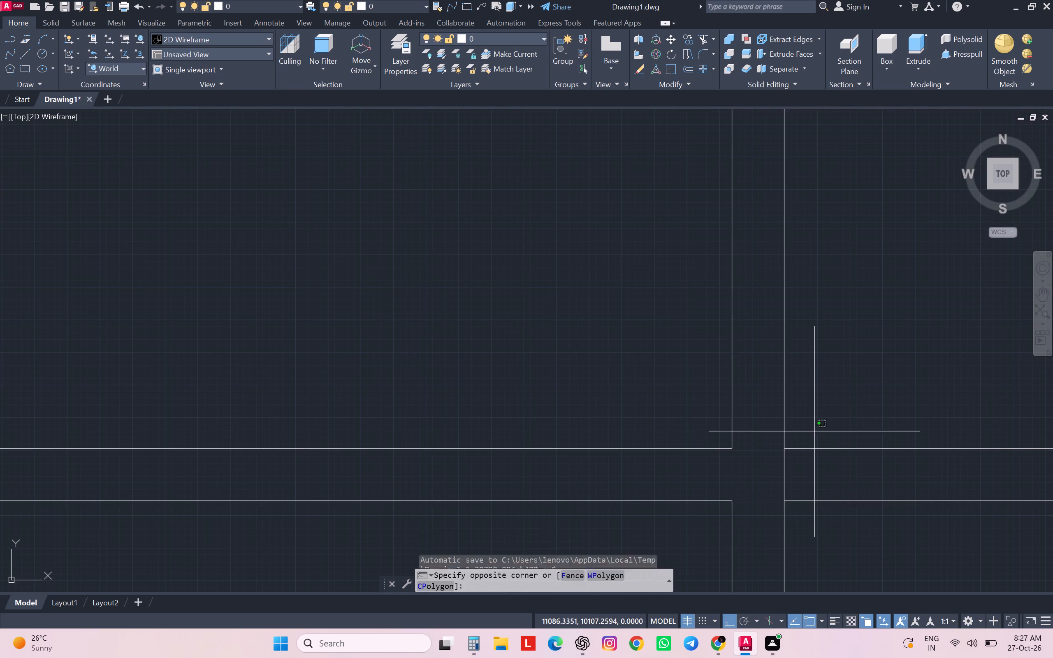
left_click(809, 525)
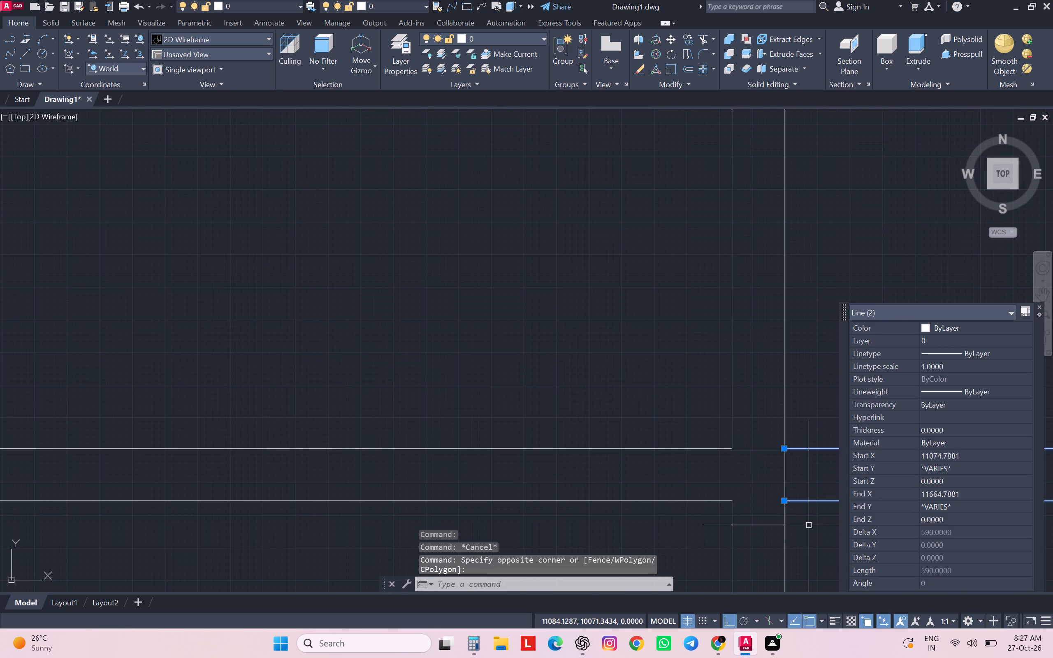
key("Delete")
scroll(809, 525, "down", 5)
middle_click_drag(769, 482, 688, 412)
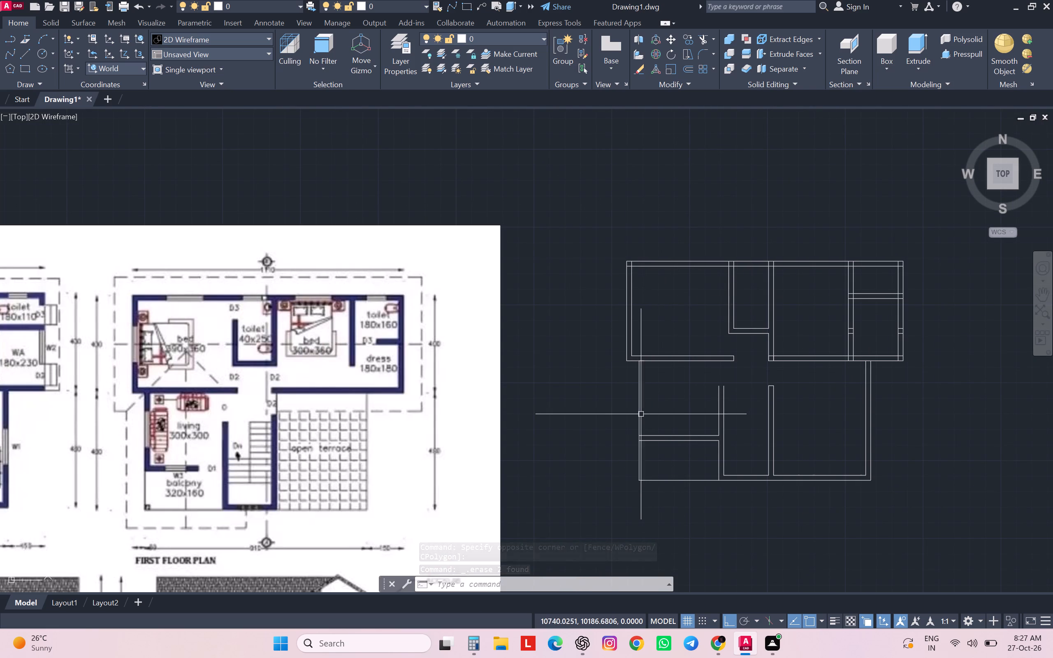
Offset the living room and balcony's outer left line 20 cm inward for the wall thickness.
scroll(652, 459, "up", 3)
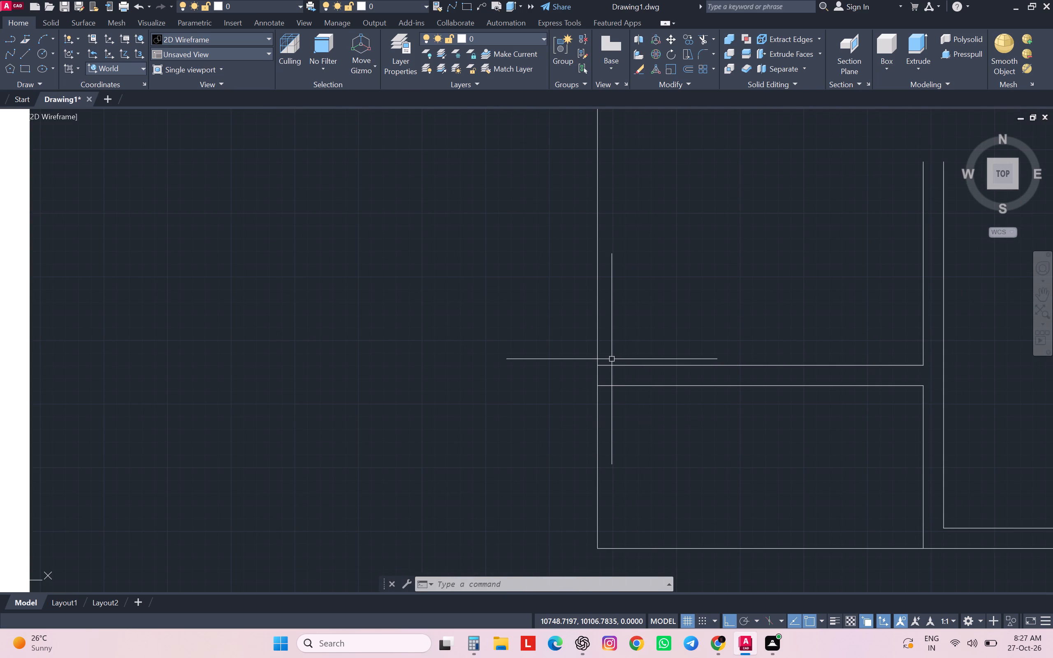
key("o")
key("Return")
type("20")
key("Return")
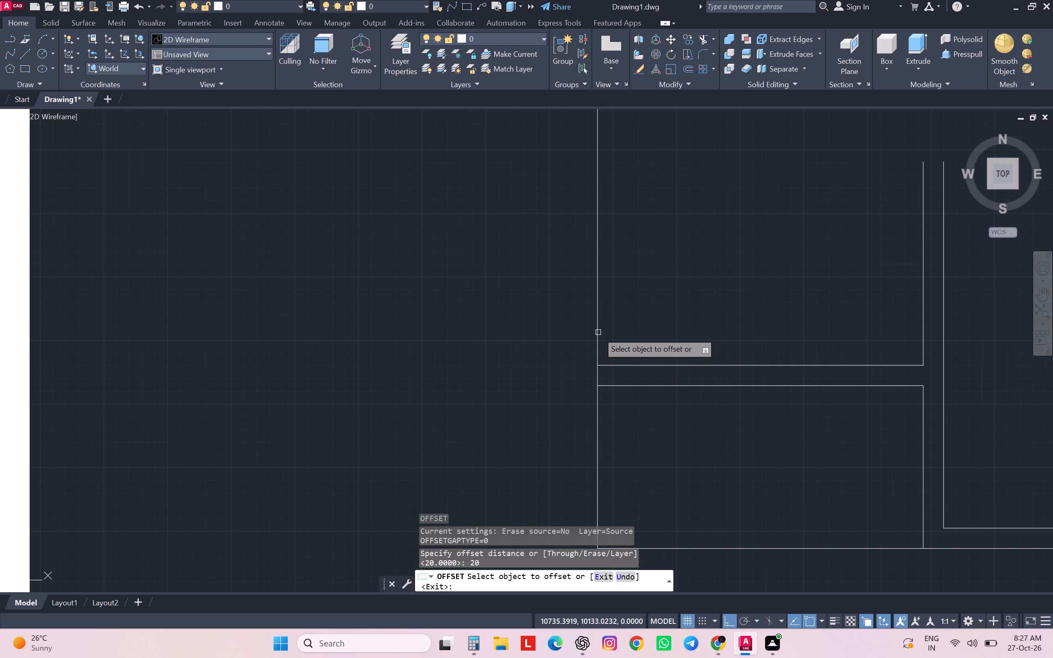
left_click(598, 332)
left_click(668, 343)
scroll(668, 343, "down", 2)
key("Escape")
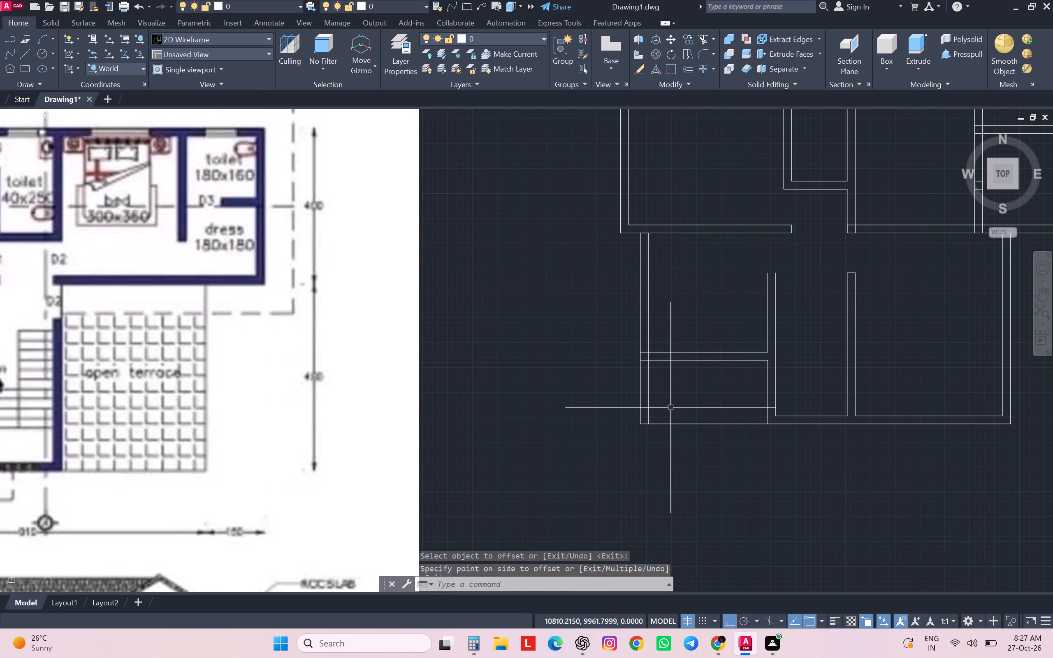
key("Escape")
key("Escape")
key("Escape")
key("Escape")
Measure the living room's inner width along the balcony wall with an aligned dimension, without placing it.
key("d")
key("a")
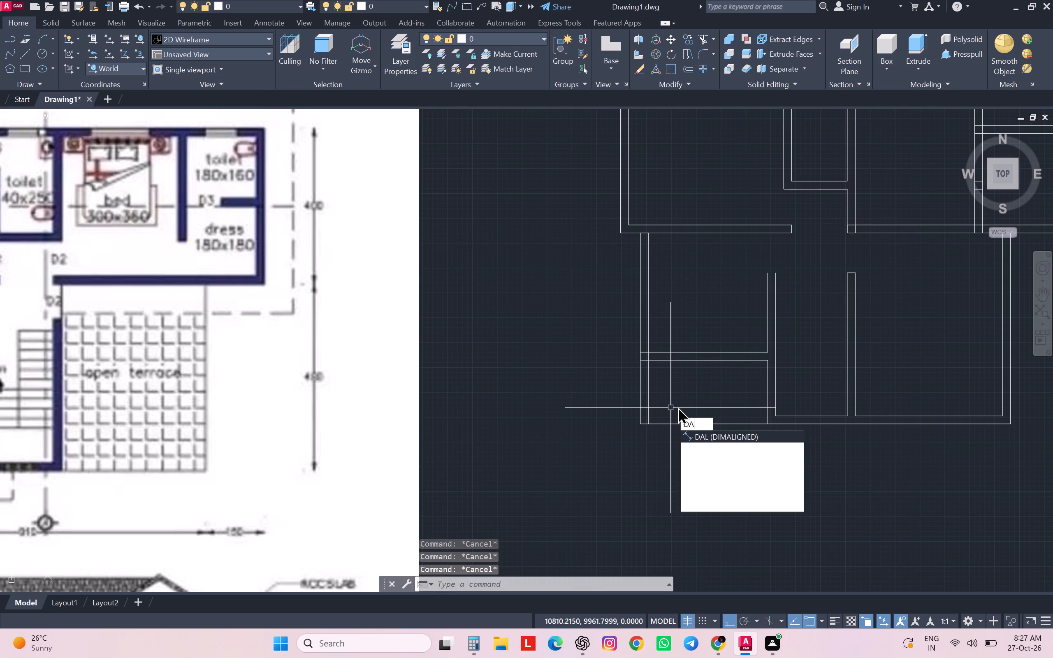
key("Return")
scroll(637, 348, "up", 4)
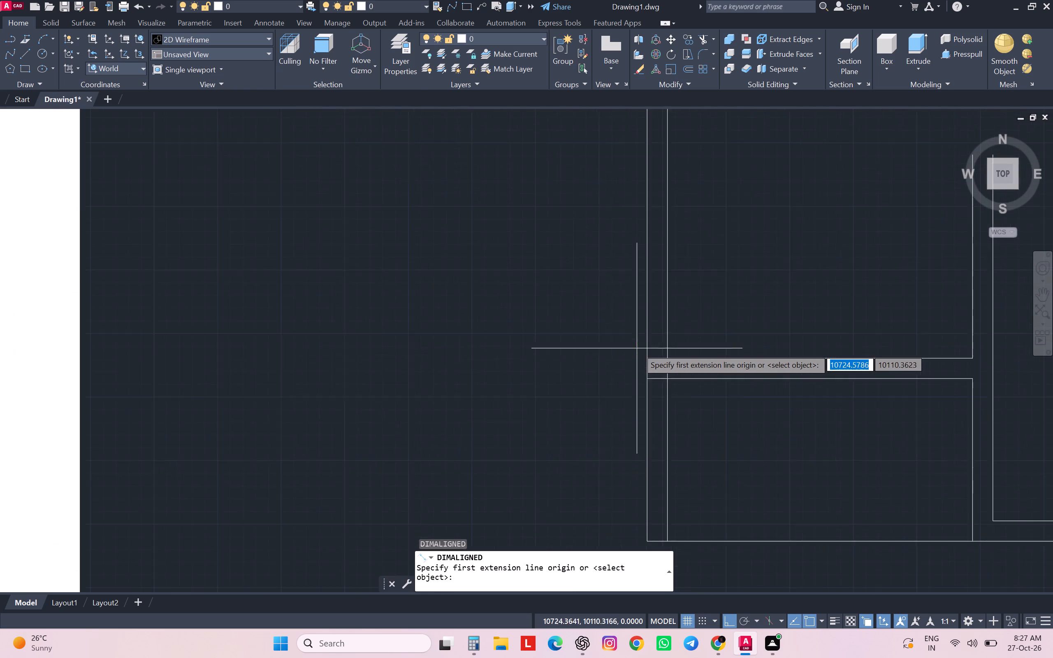
left_click(682, 367)
scroll(682, 366, "down", 5)
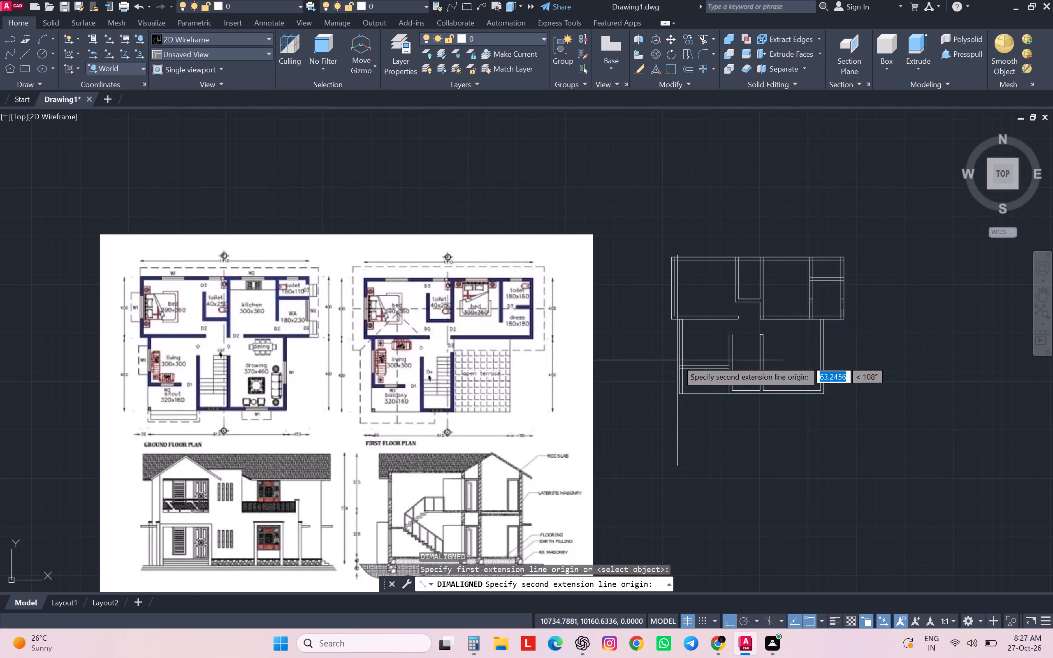
scroll(754, 380, "up", 5)
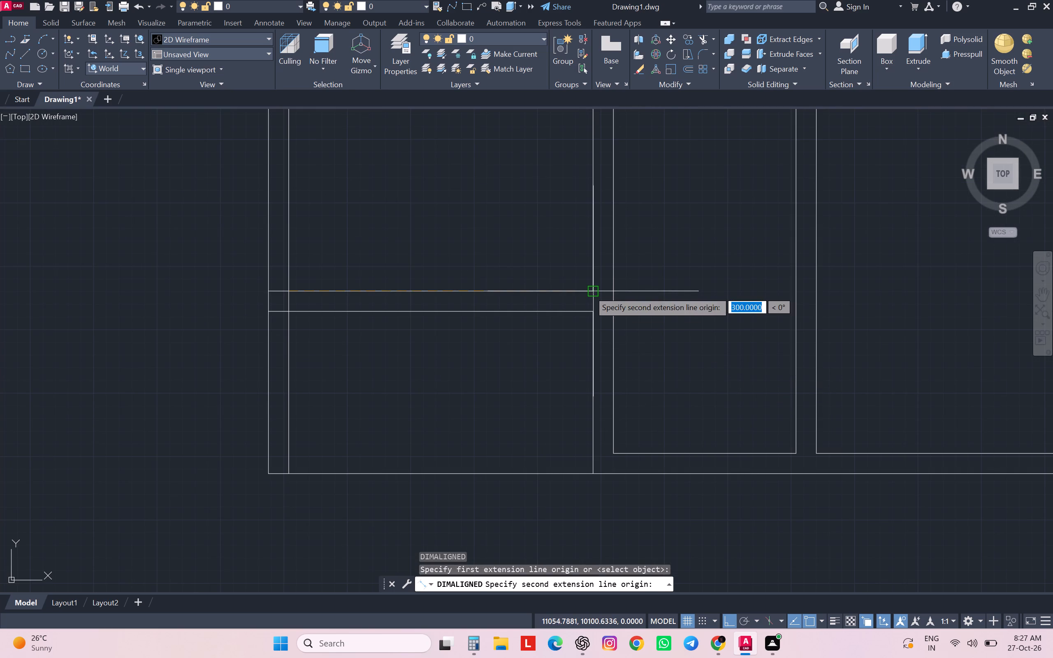
left_click(590, 291)
scroll(436, 365, "down", 1)
scroll(436, 365, "up", 6)
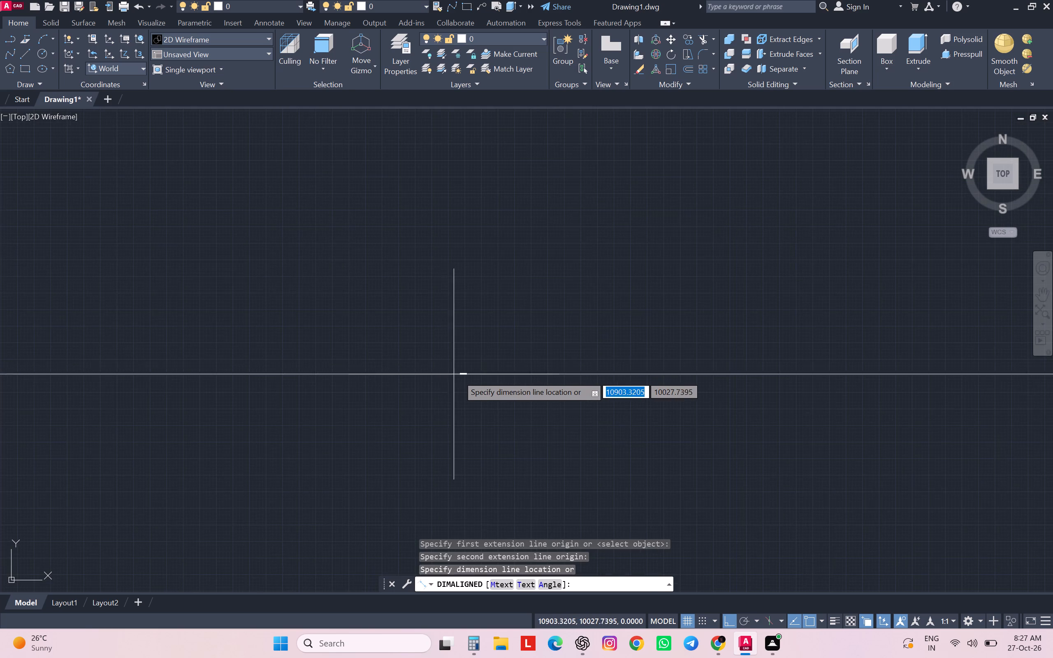
scroll(458, 375, "up", 5)
key("Escape")
scroll(458, 375, "down", 15)
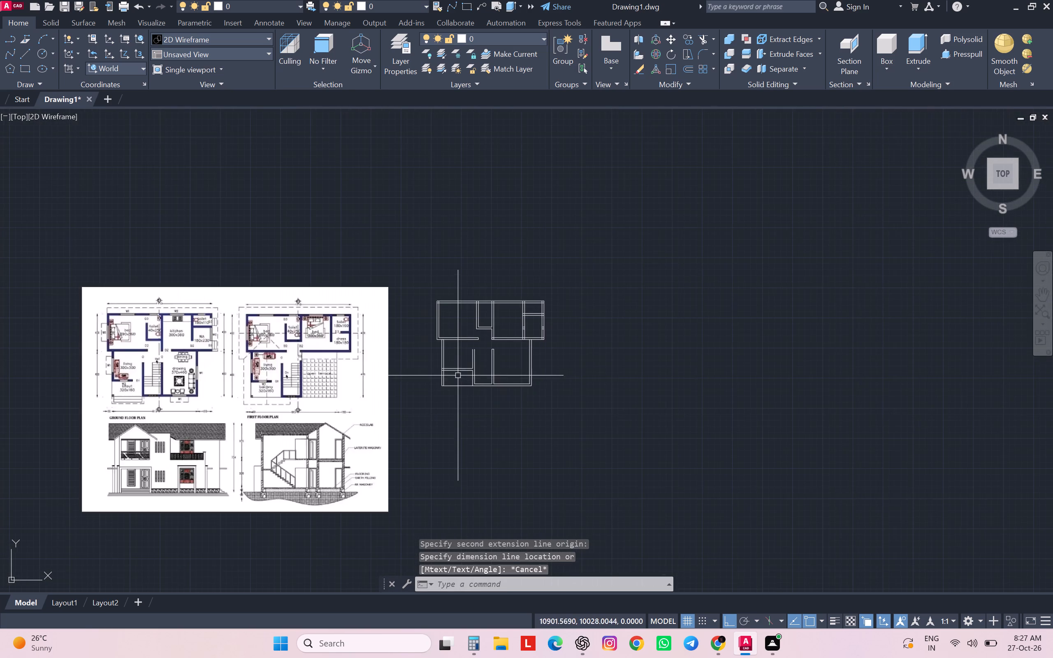
scroll(464, 398, "up", 4)
middle_click_drag(464, 398, 484, 418)
key("Escape")
key("Escape")
key("Escape")
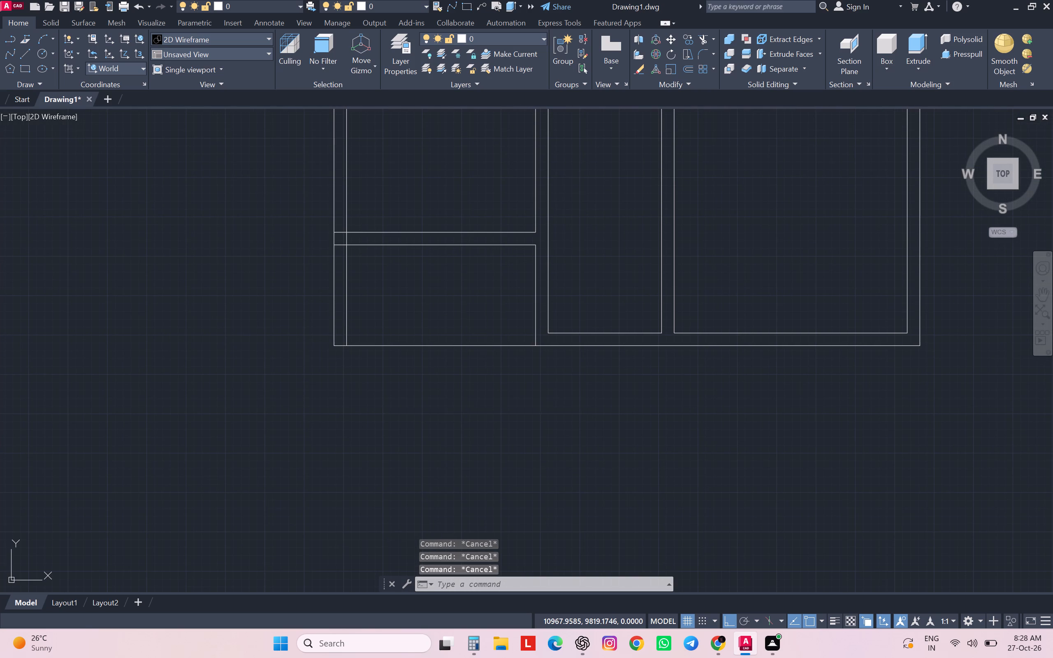
key("Escape")
key("Escape")
Trim the left wall's inner line along the balcony and through the dividing wall, and the dividing wall's upper line at the corner.
type("TR")
key("space")
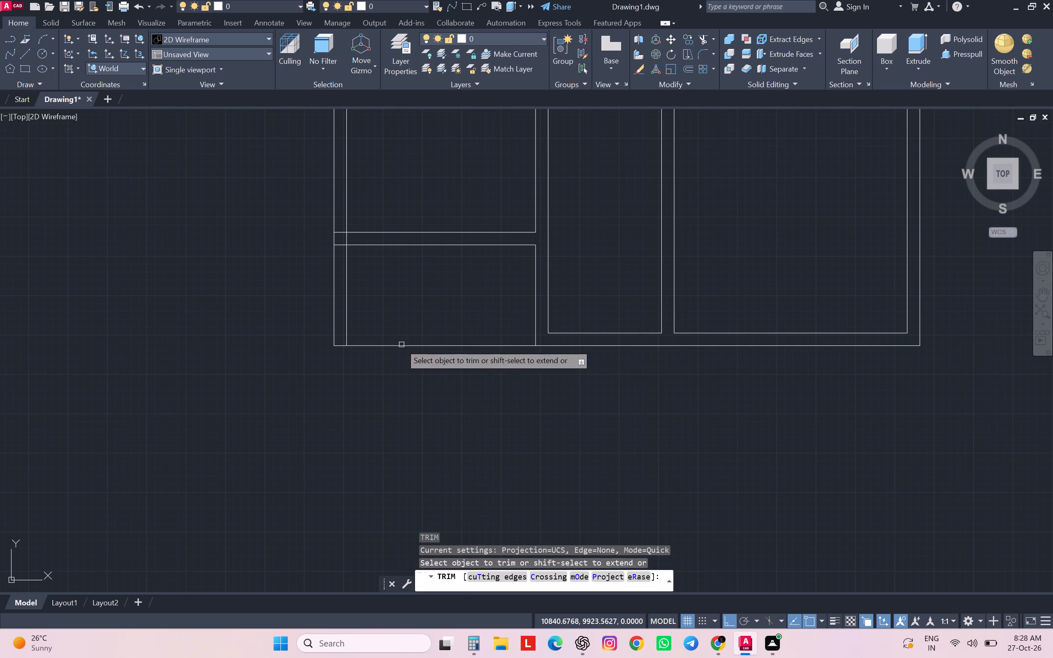
scroll(355, 266, "up", 1)
left_click(344, 268)
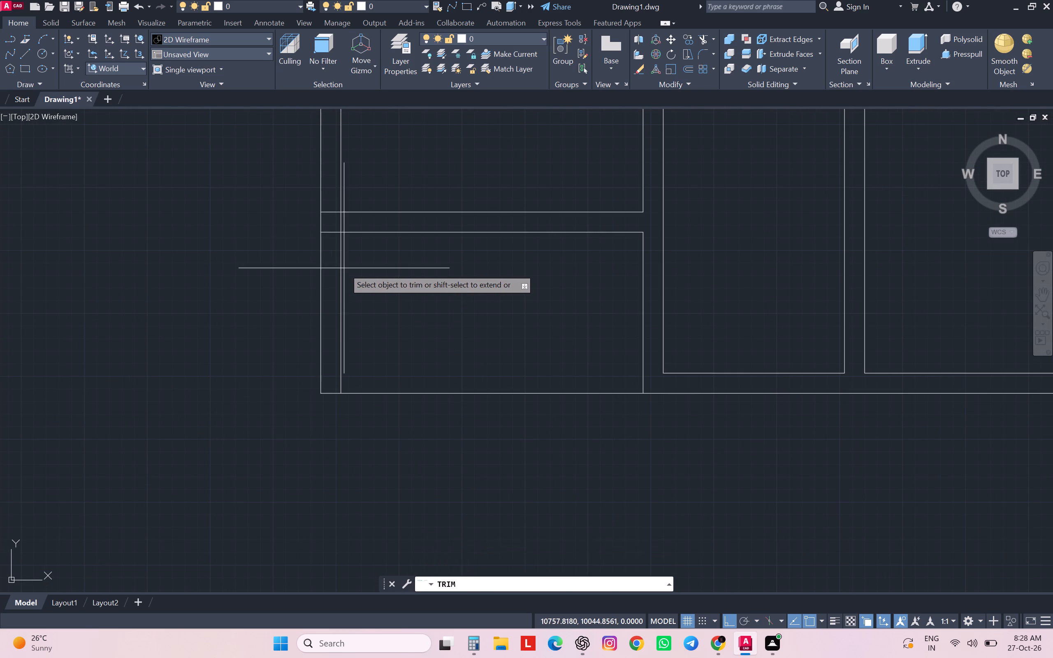
left_click(336, 268)
left_click(345, 223)
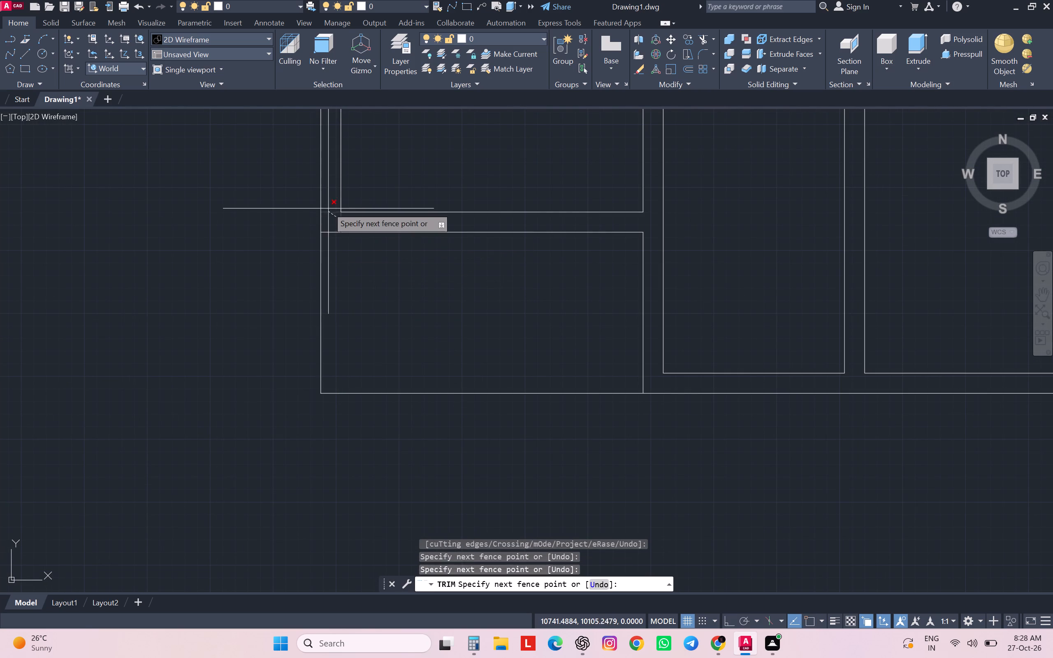
left_click(327, 207)
scroll(364, 220, "down", 3)
scroll(443, 324, "down", 1)
middle_click_drag(443, 323, 454, 325)
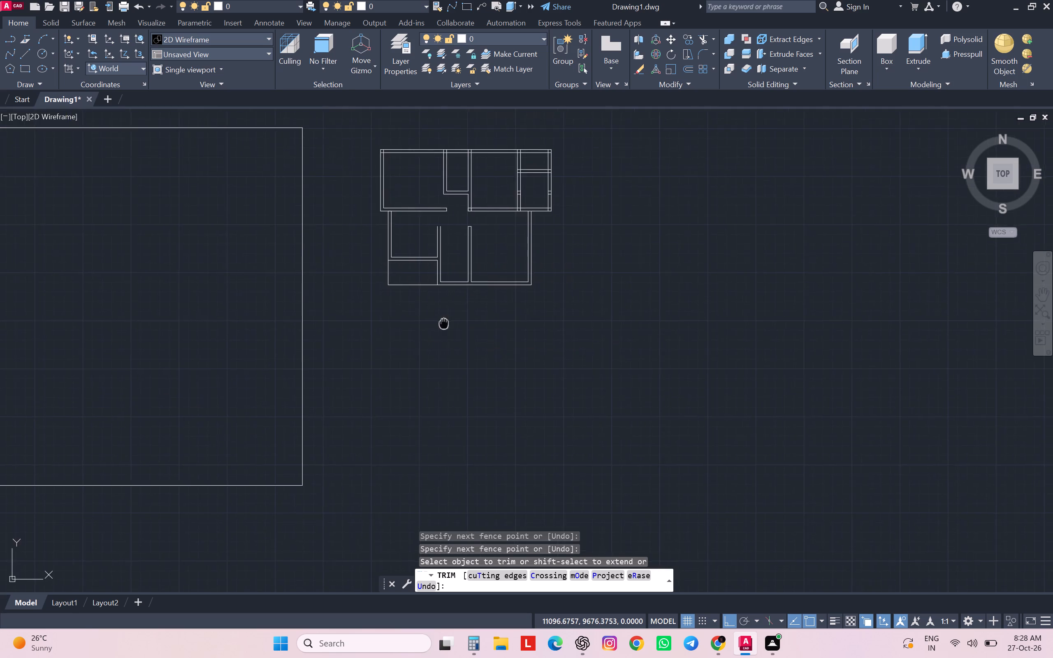
middle_click_drag(454, 325, 528, 346)
key("Escape")
key("Escape")
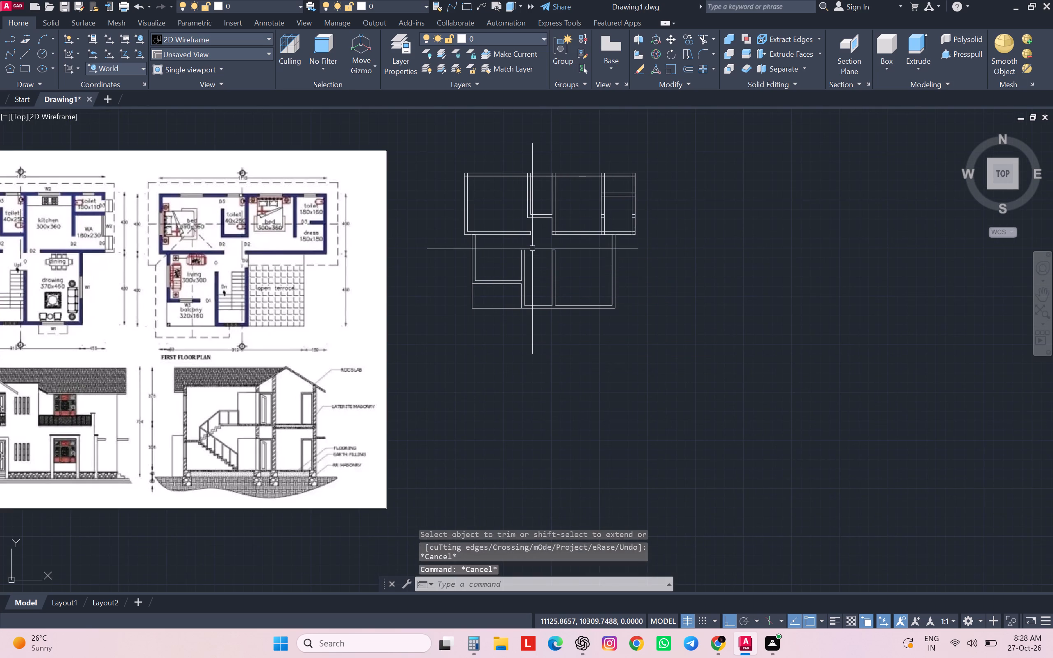
key("Escape")
Close the top end of the stairwell's left wall with a short line.
scroll(532, 248, "up", 3)
key("l")
key("Return")
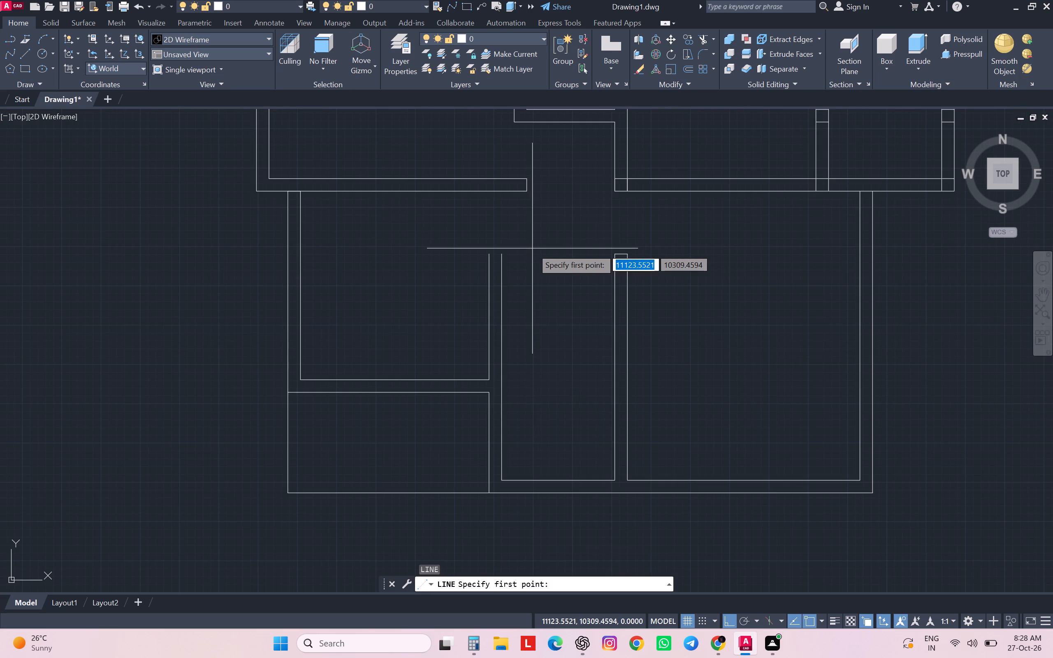
key("Return")
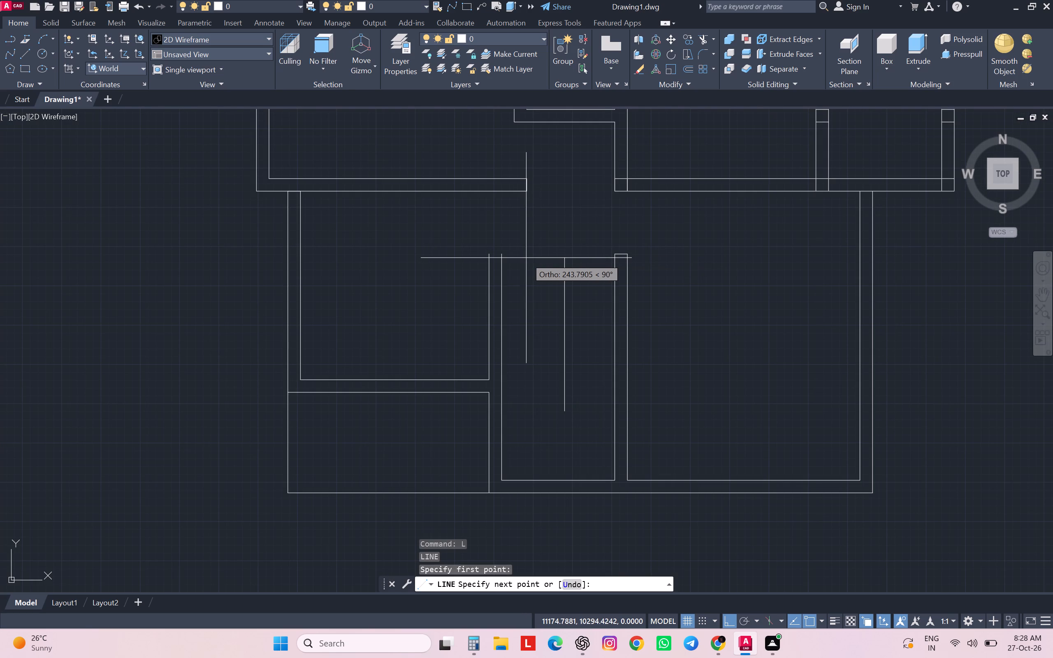
left_click(505, 255)
left_click(487, 252)
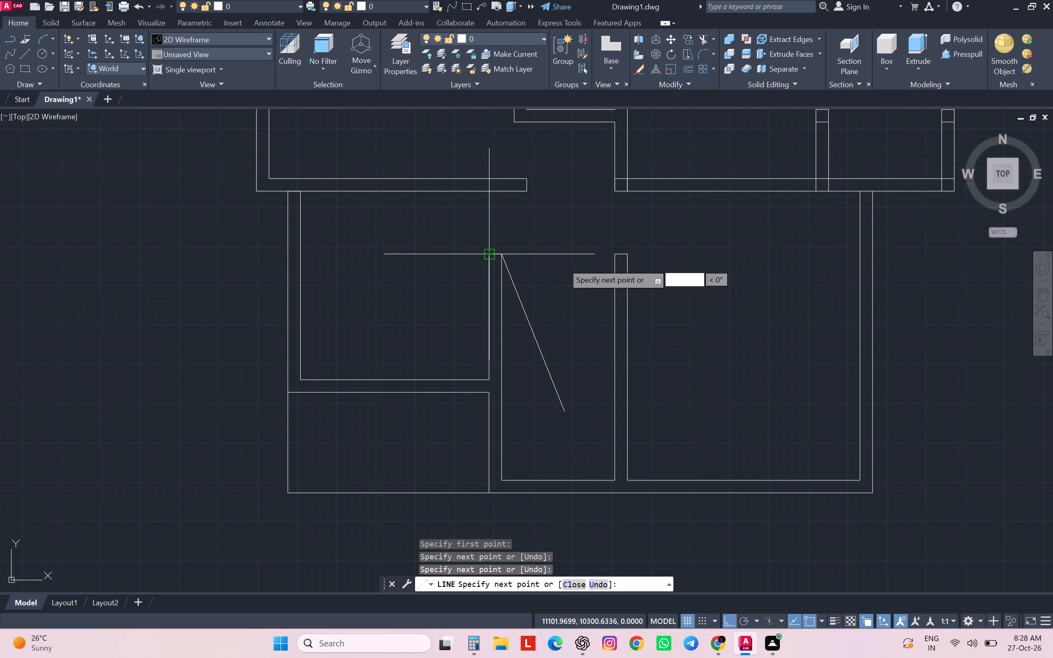
key("Escape")
key("Escape")
Delete the stray slanted line inside the stairwell.
left_click(524, 333)
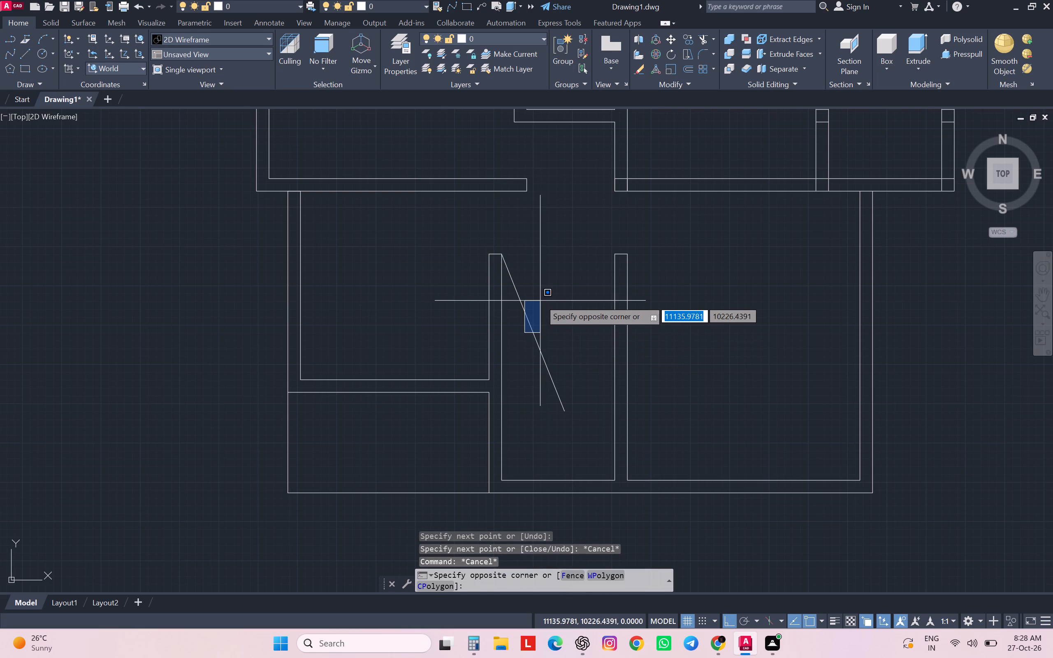
left_click(517, 287)
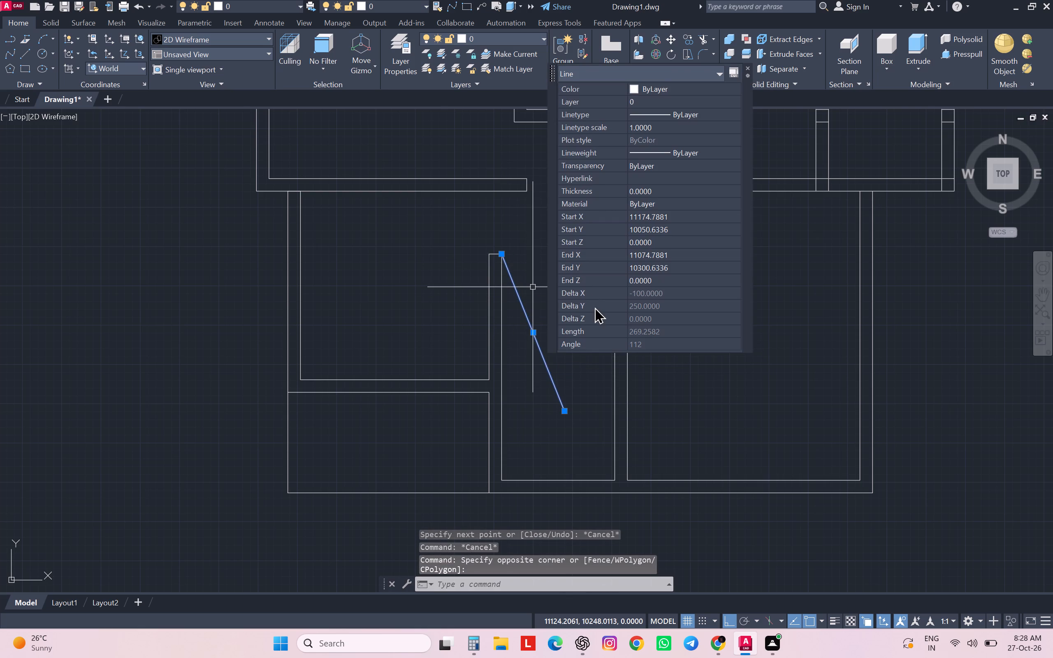
key("Delete")
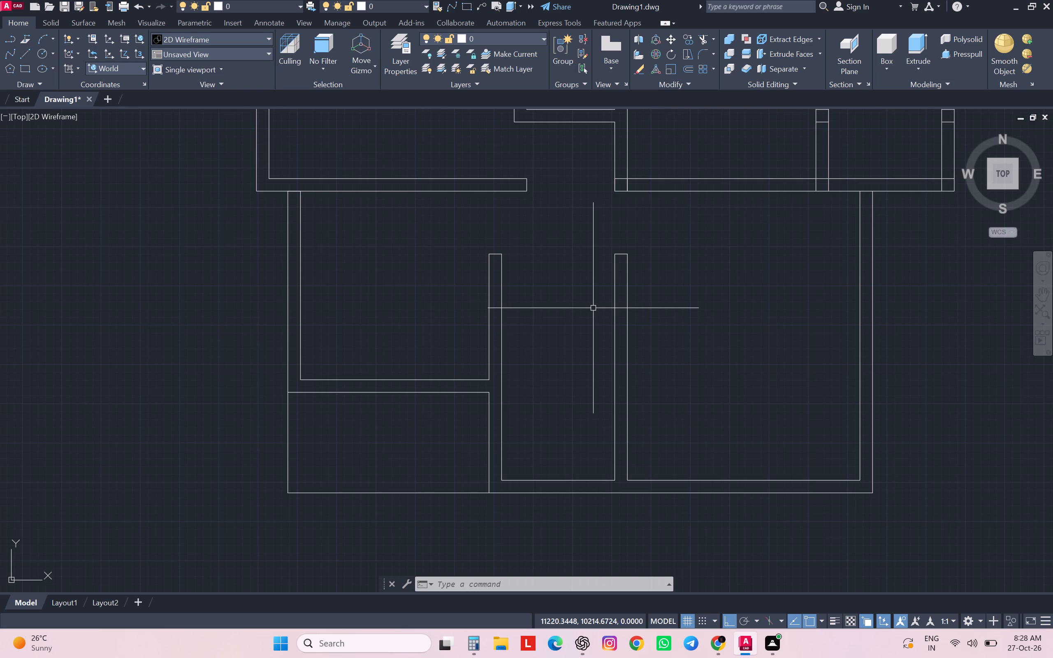
key("Escape")
key("Escape")
key("Escape")
key("Escape")
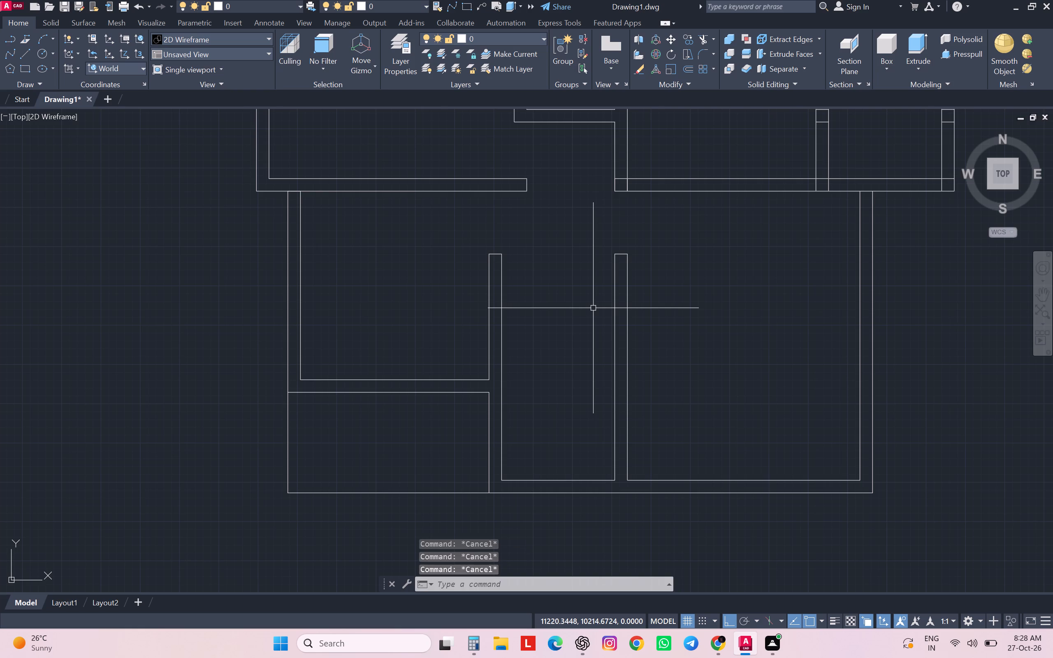
Draw a horizontal line across the stairwell joining the top ends of its two side walls.
key("l")
key("Return")
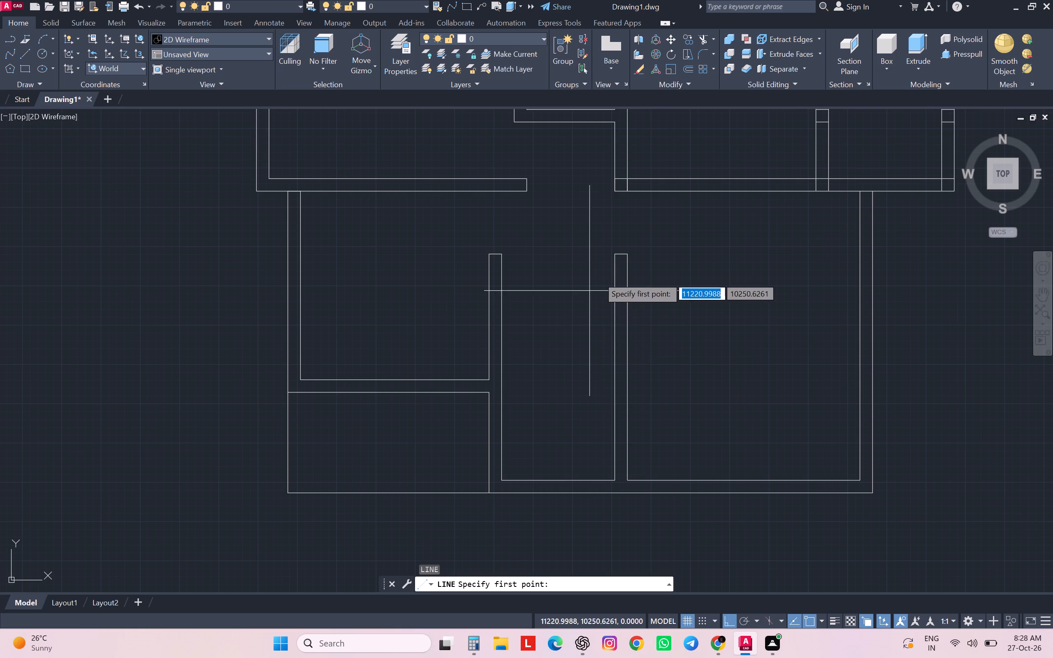
left_click(614, 253)
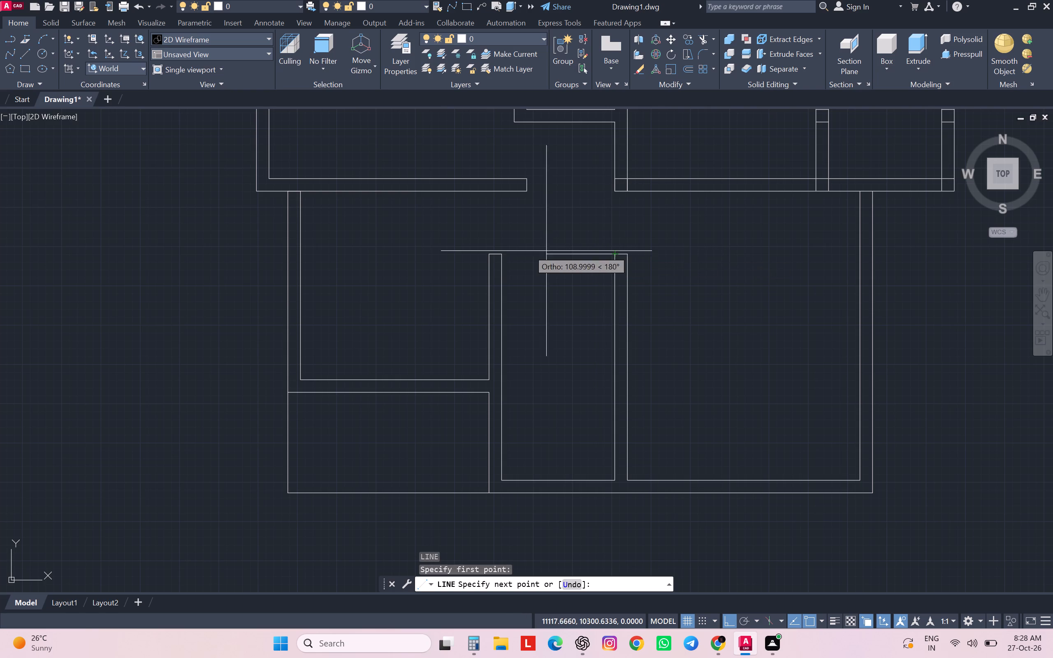
left_click(503, 253)
key("Escape")
key("Escape")
key("Escape")
key("Escape")
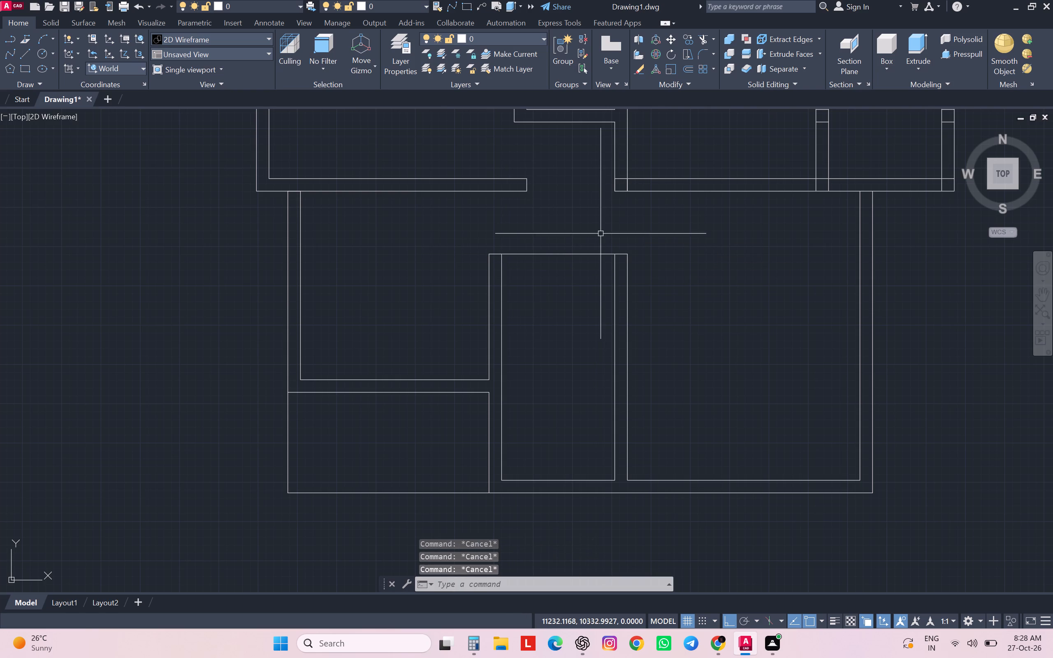
key("Escape")
Offset the line across the stairwell's top end downward repeatedly at 25 cm spacing to form ten tread lines.
key("o")
key("Return")
type("25")
key("Return")
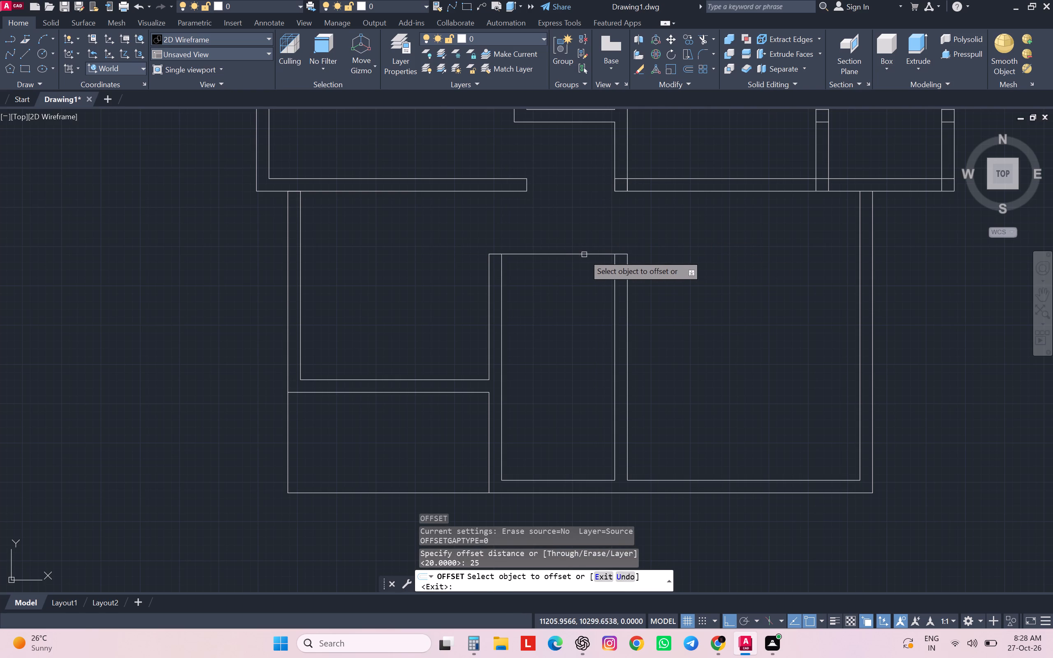
left_click(584, 255)
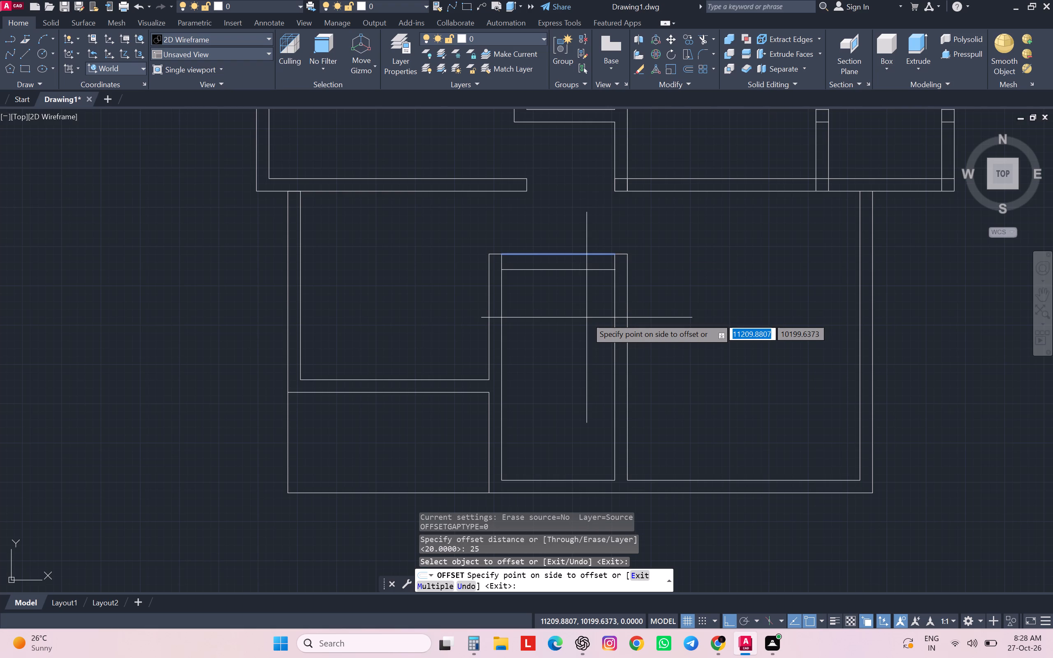
key("m")
key("Return")
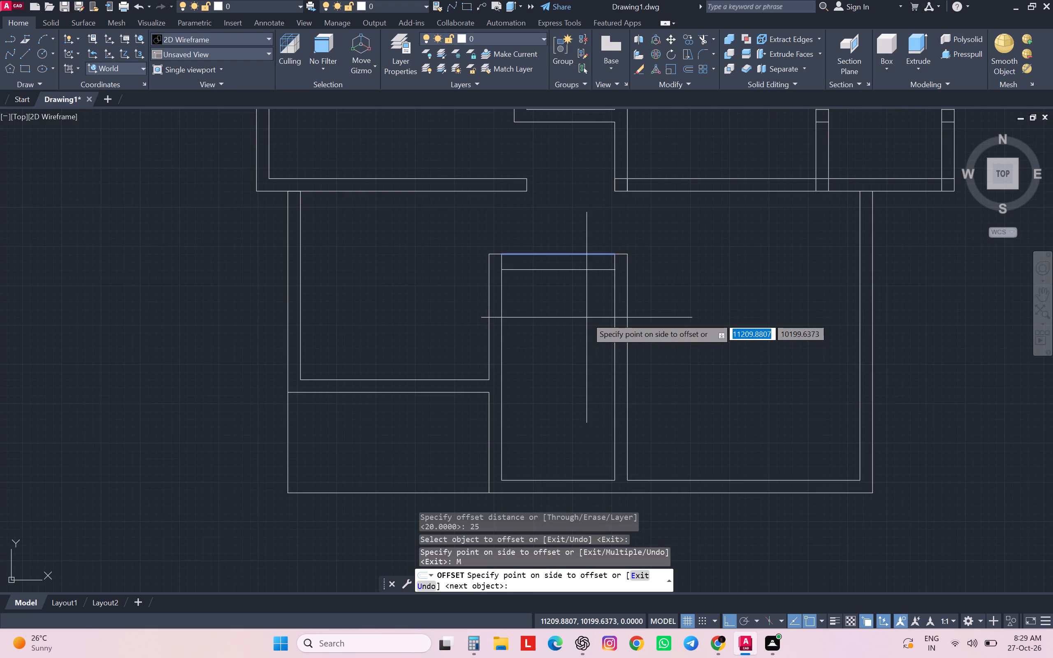
left_click(587, 317)
left_click(587, 317)
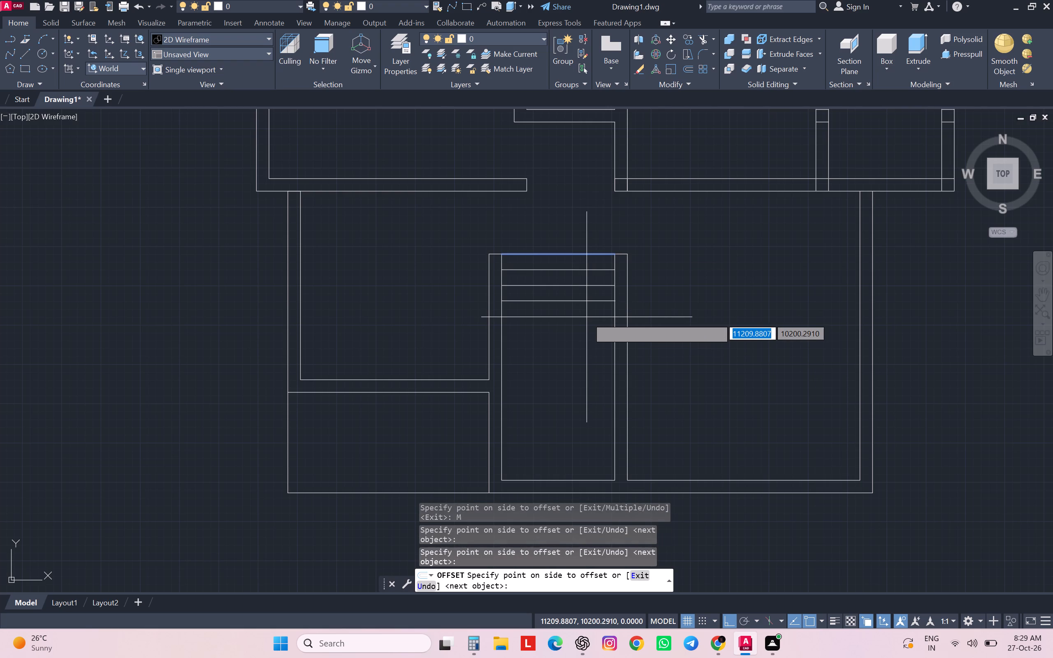
left_click(587, 317)
left_click(587, 317)
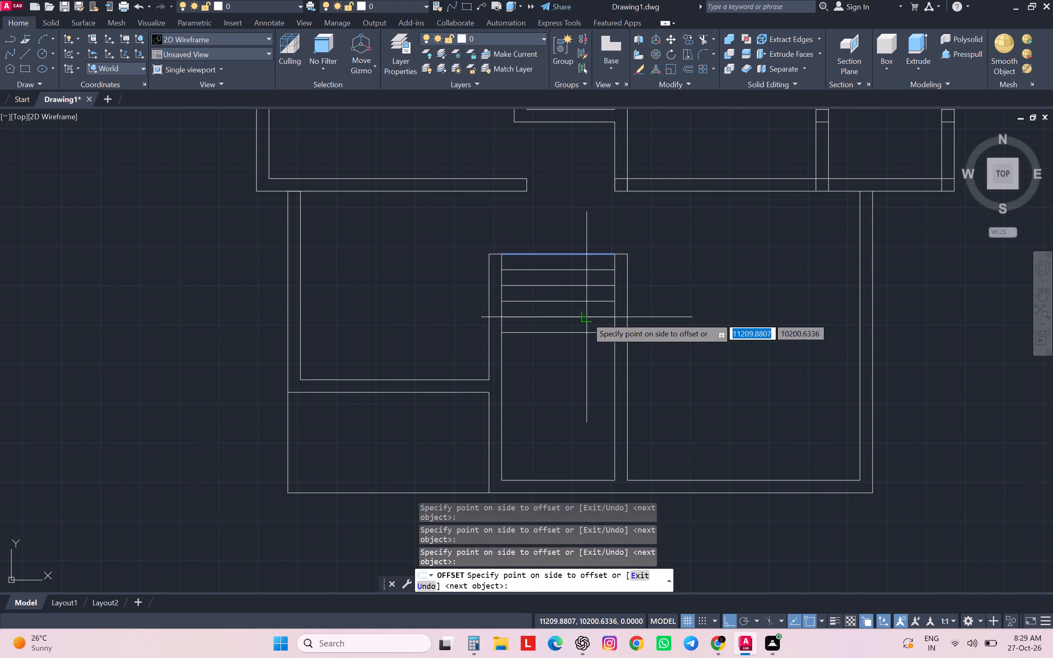
left_click(587, 317)
left_click(587, 317)
left_click(587, 317)
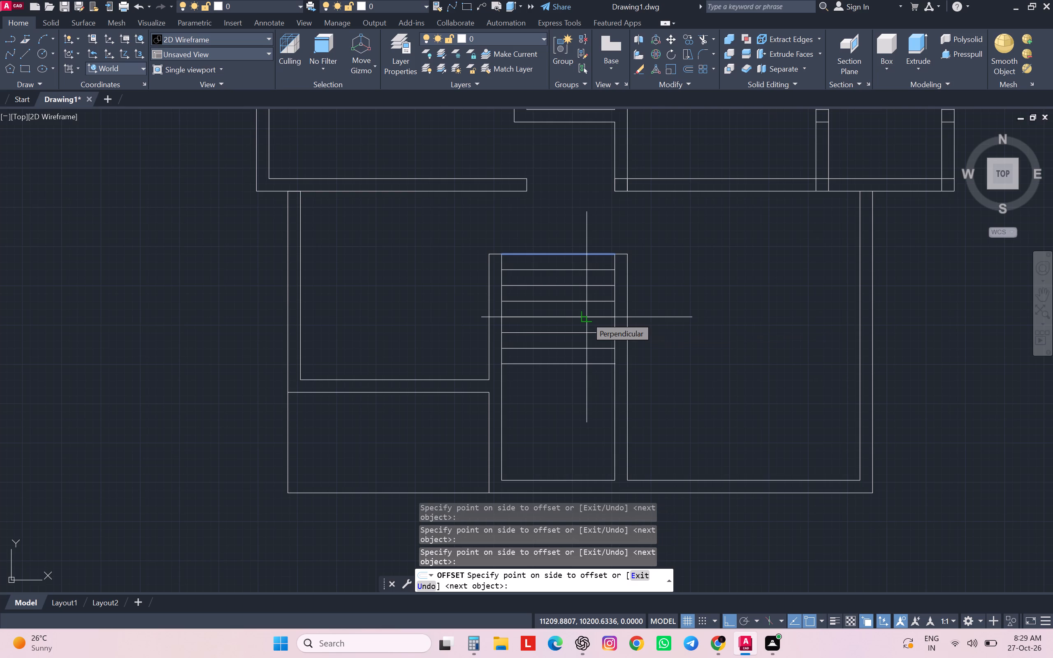
left_click(658, 312)
left_click(658, 314)
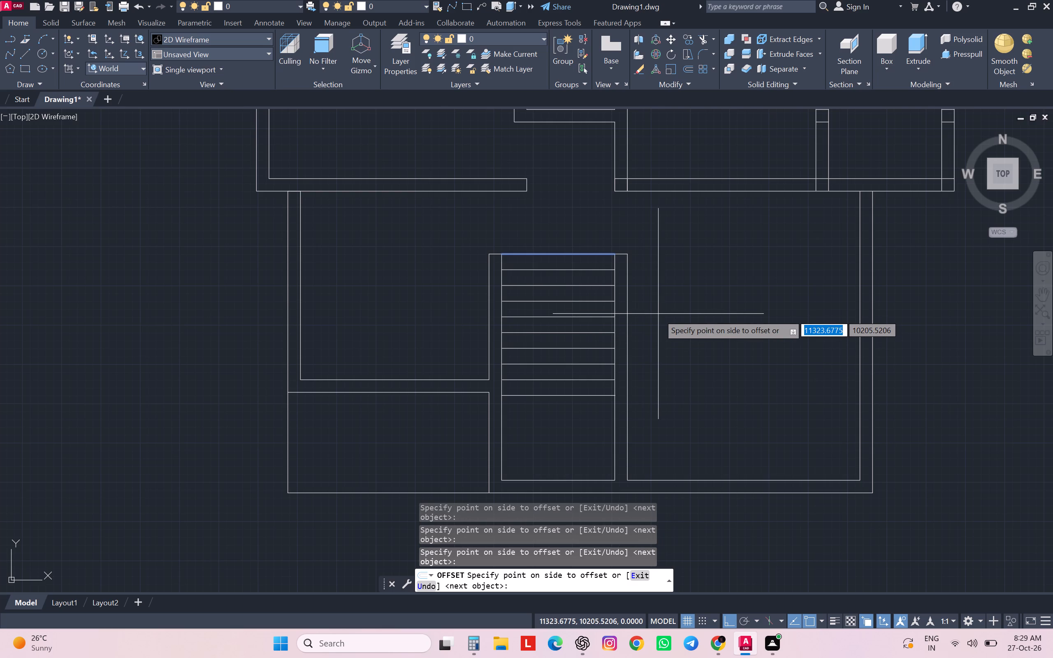
left_click(658, 314)
left_click(659, 314)
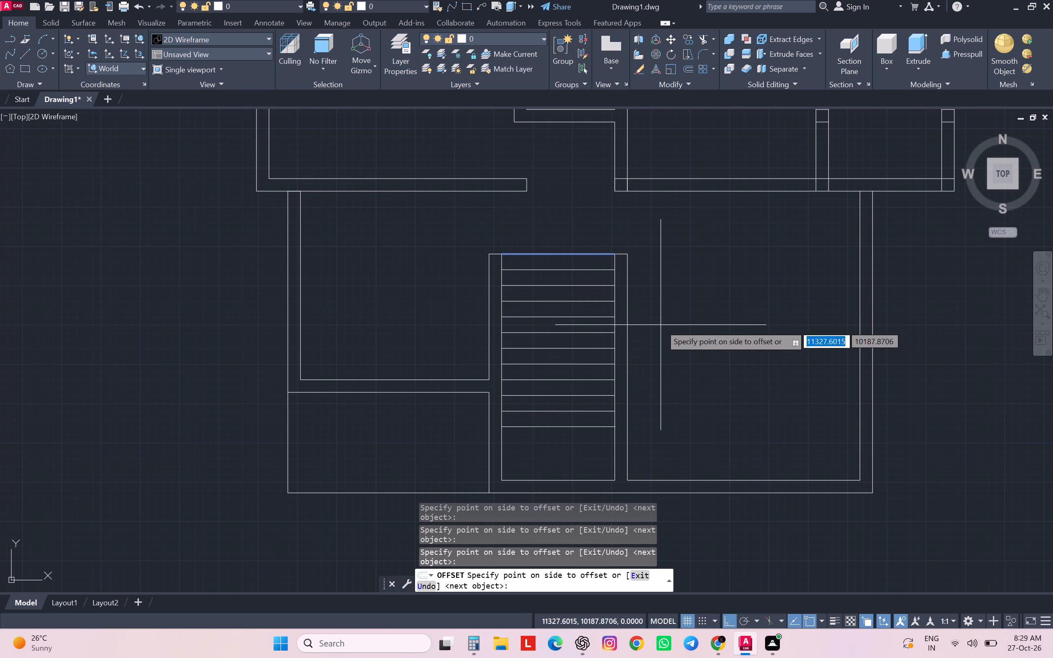
key("Escape")
key("Escape")
key("Escape")
key("Escape")
key("Escape")
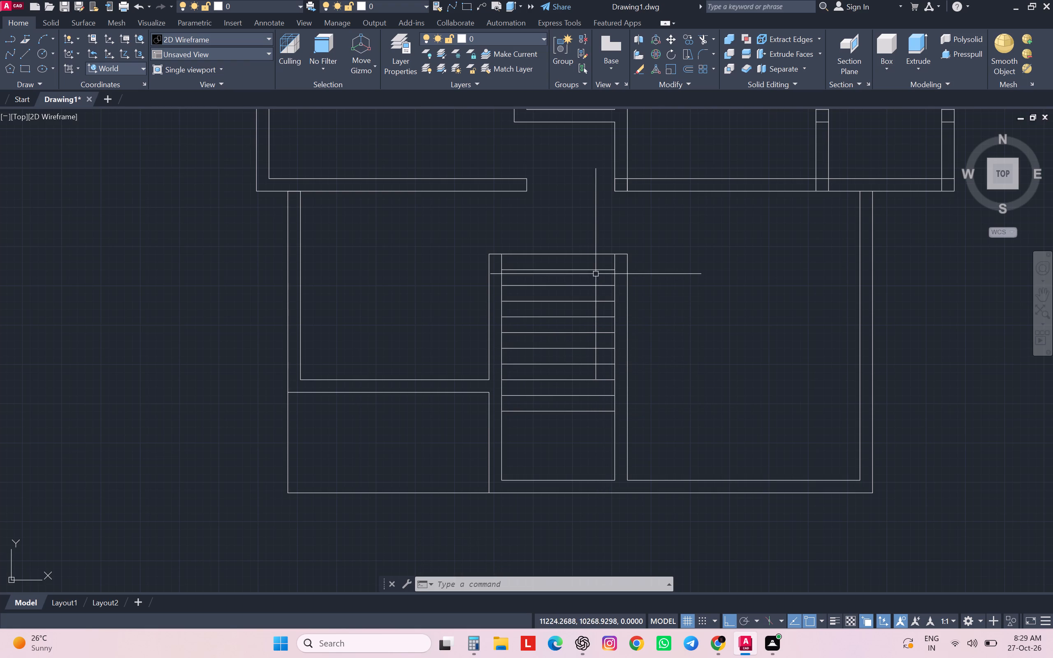
key("Escape")
key("Escape")
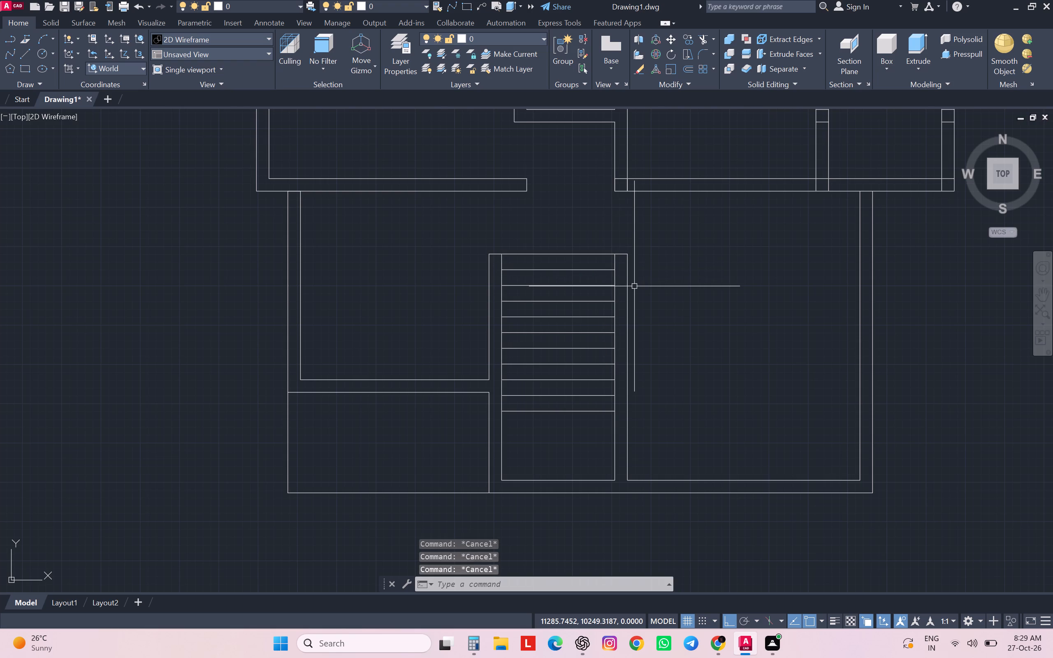
key("Escape")
key("Escape")
key("Escape")
Draw a vertical centre line through the stair treads, from the top line's midpoint down to the lowest tread.
key("l")
key("Return")
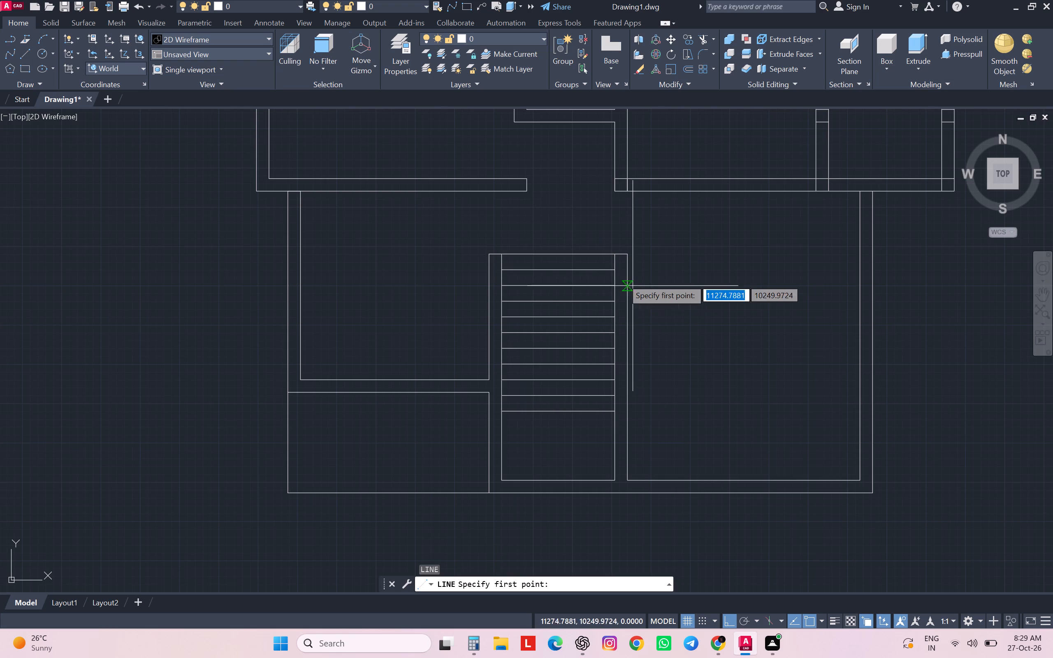
left_click(561, 253)
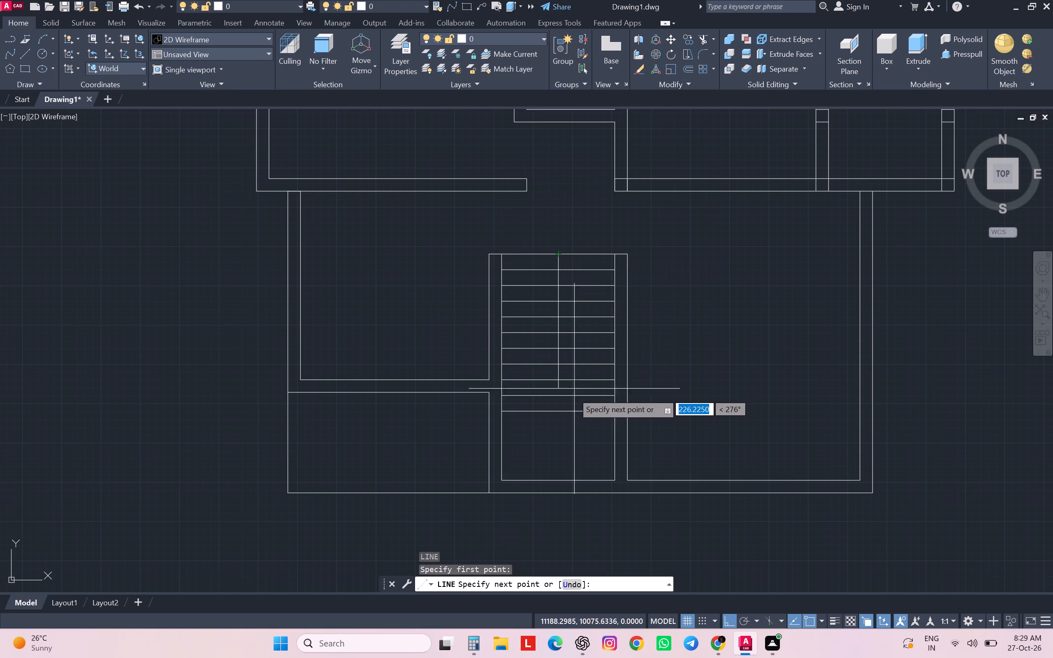
left_click(558, 415)
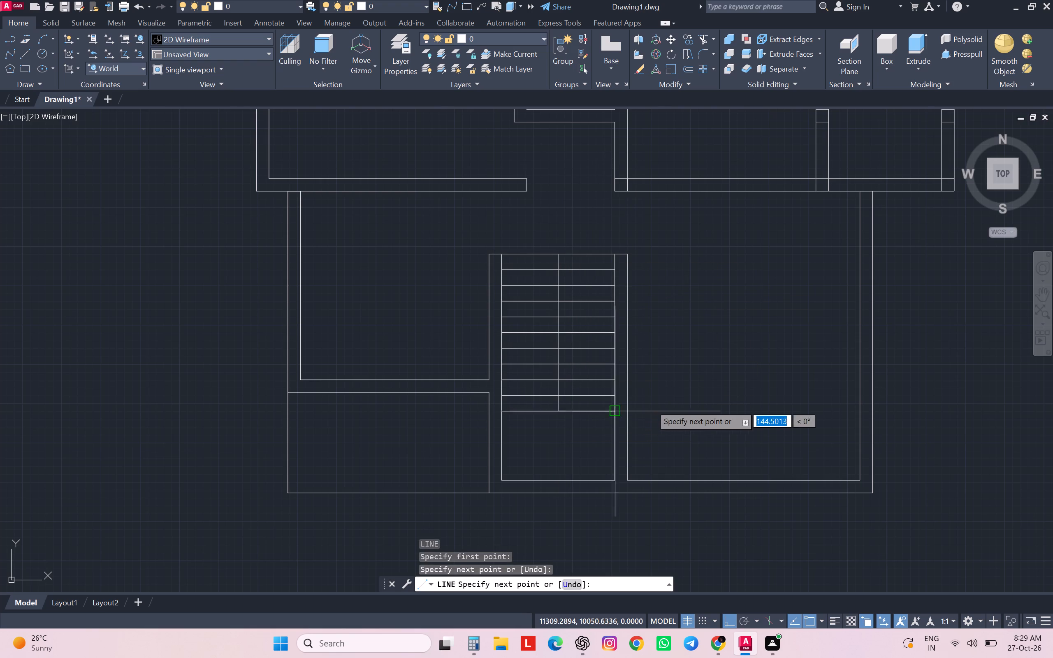
key("Escape")
key("Escape")
key("Escape")
key("Escape")
key("Escape")
key("Escape")
Measure the width of one stair flight along the lowest tread, from the centre line to the stairwell's right wall.
key("d")
key("a")
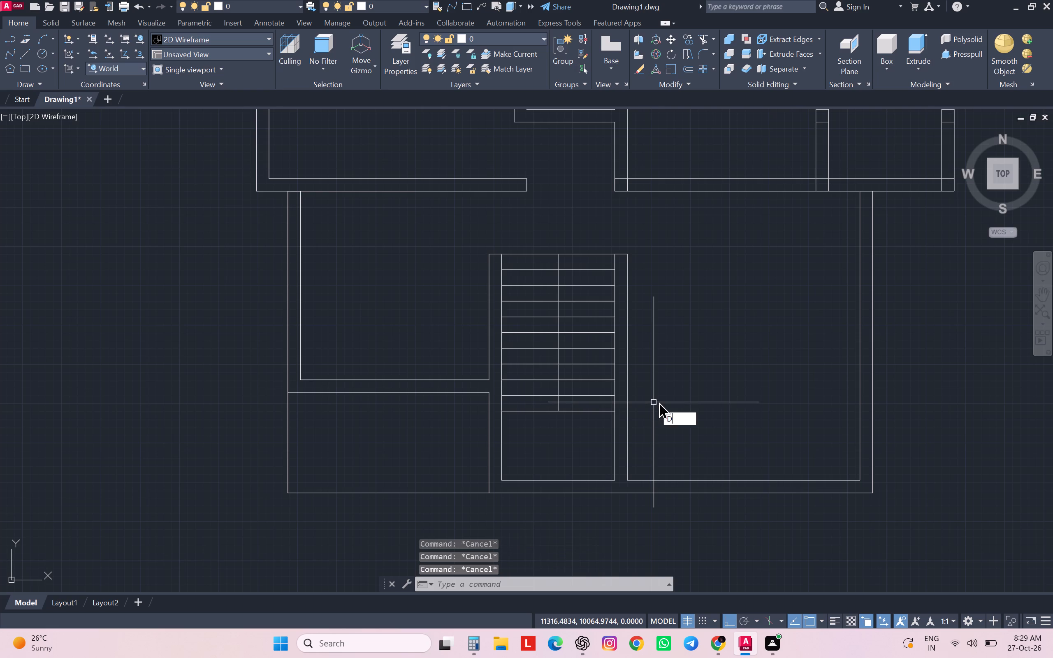
key("Return")
scroll(607, 413, "up", 3)
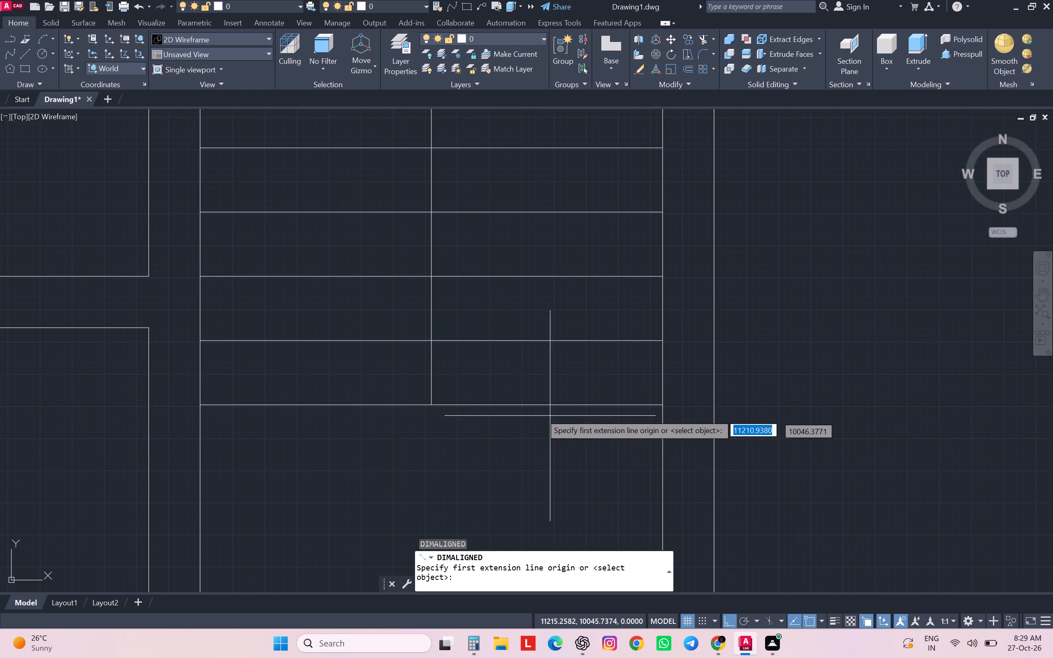
left_click(434, 404)
left_click(663, 407)
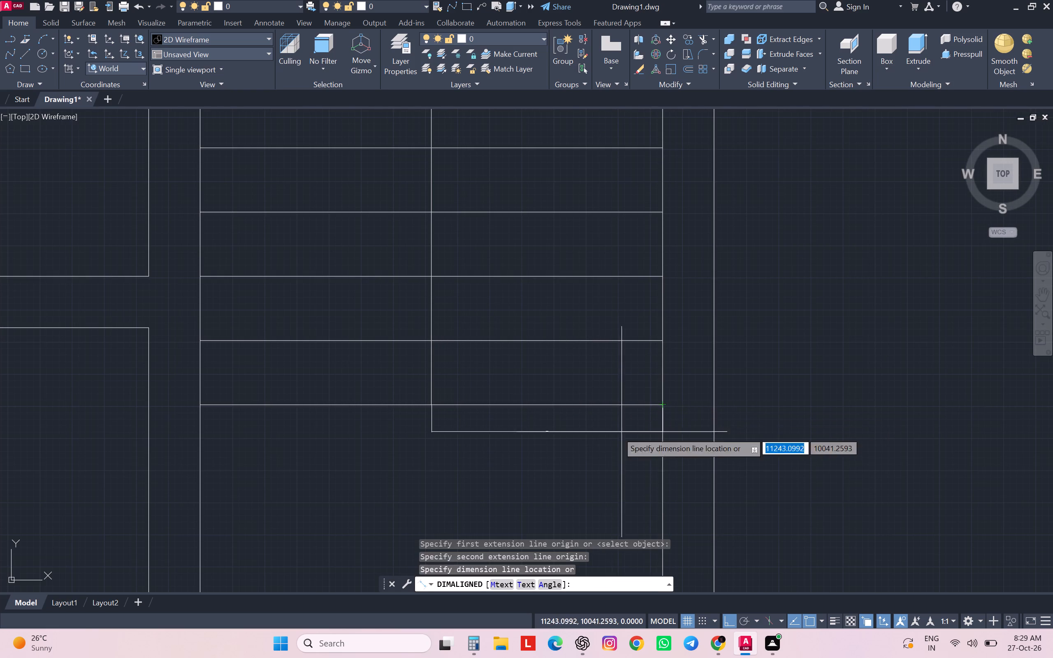
scroll(547, 445, "up", 8)
key("Escape")
scroll(546, 435, "down", 5)
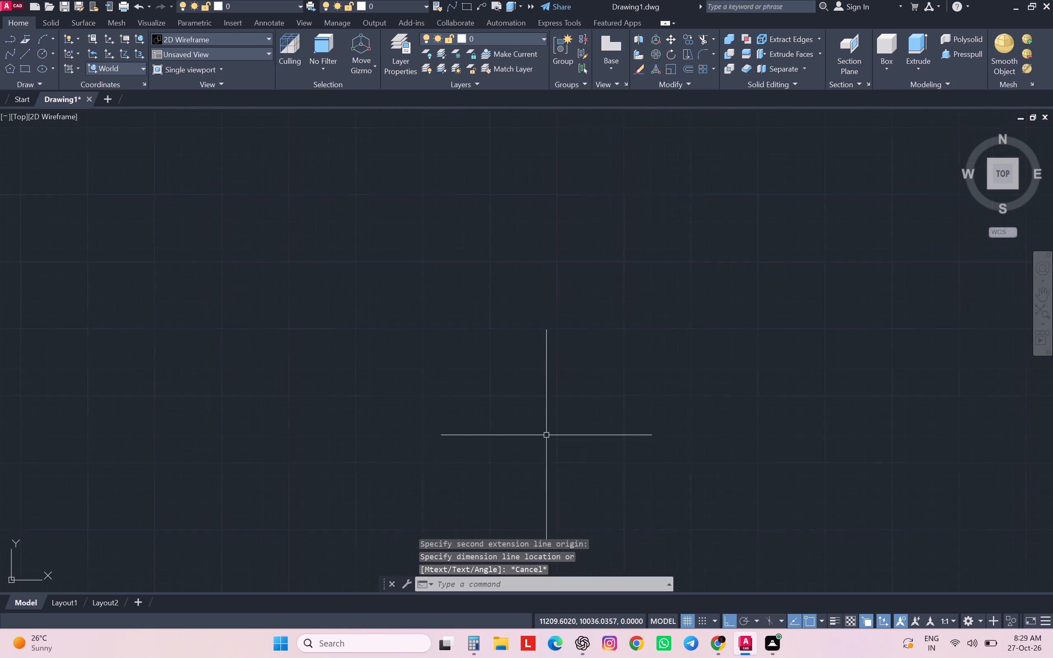
scroll(546, 435, "down", 6)
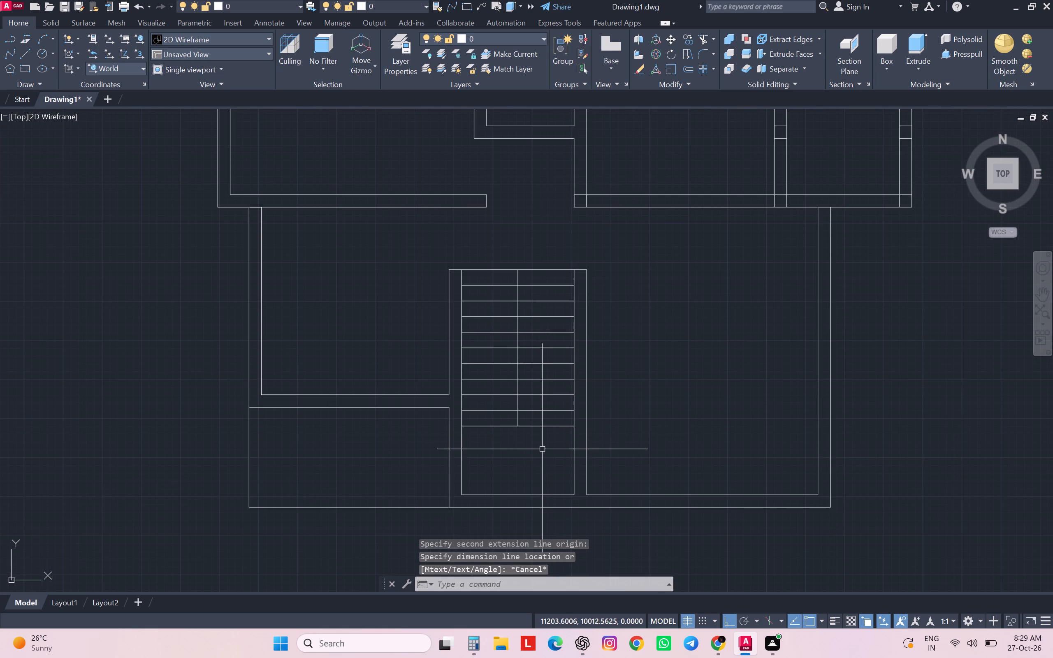
Trim away the left half of the stair's top line and of the five treads below it.
type("TR")
key("space")
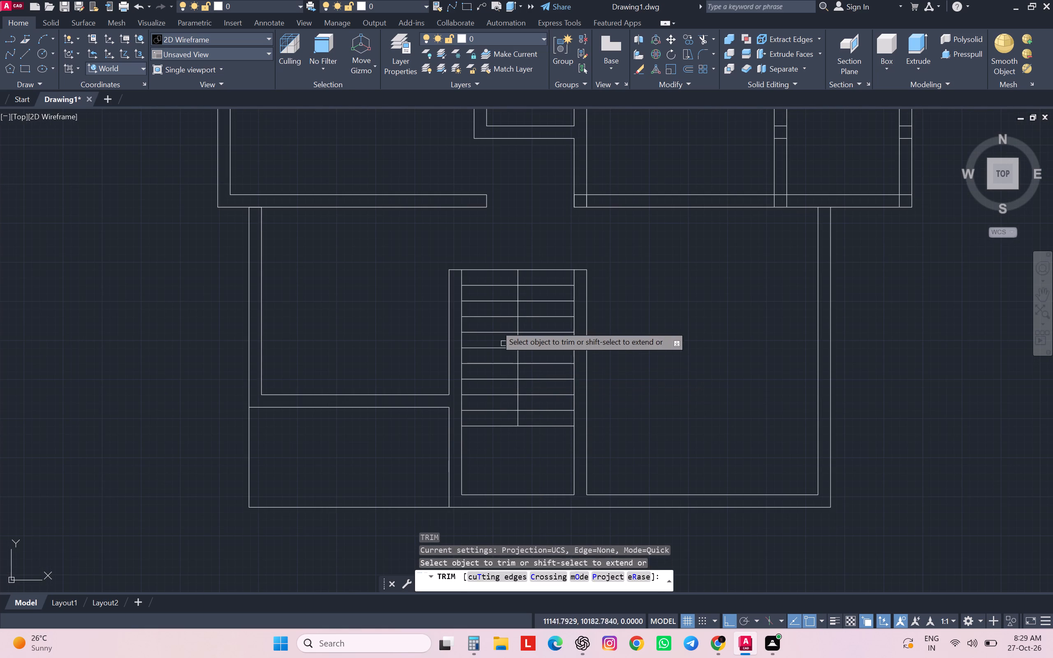
left_click(496, 267)
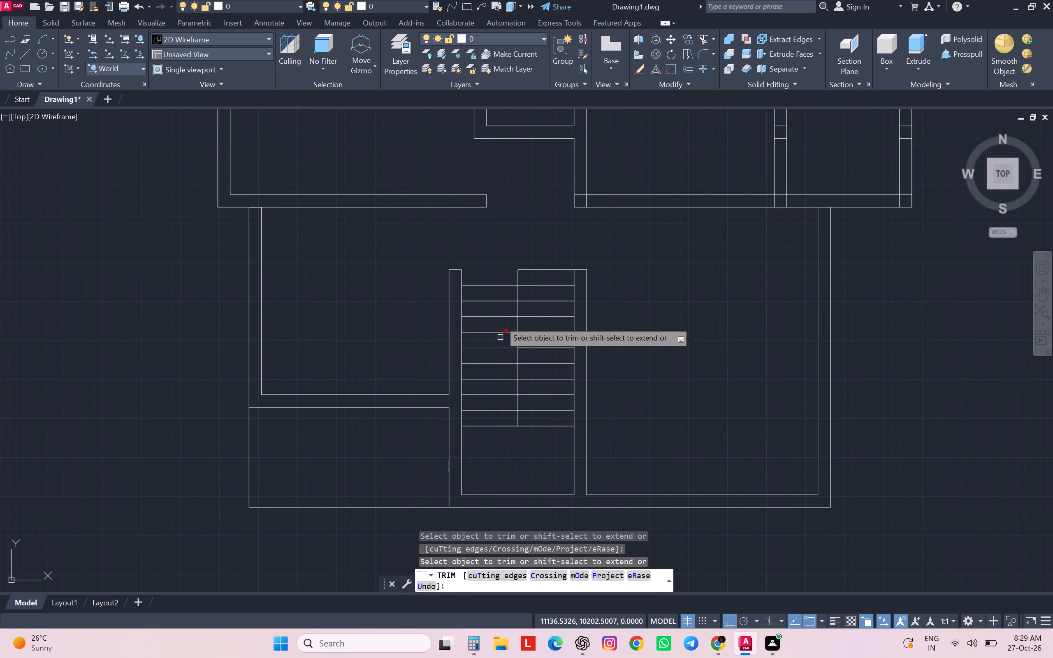
left_click(491, 282)
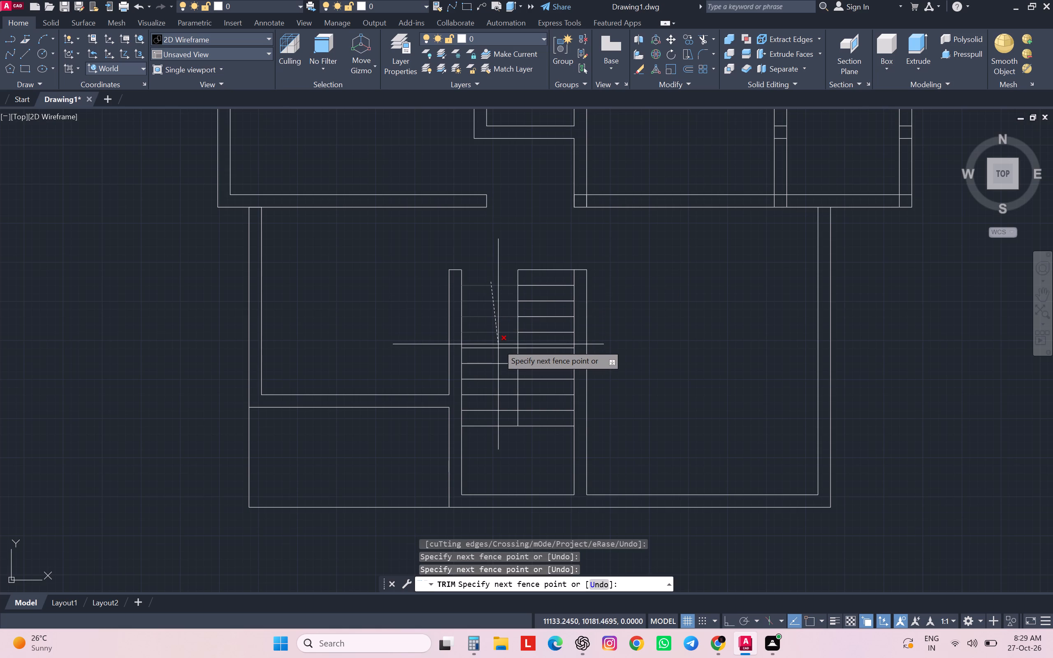
left_click(500, 356)
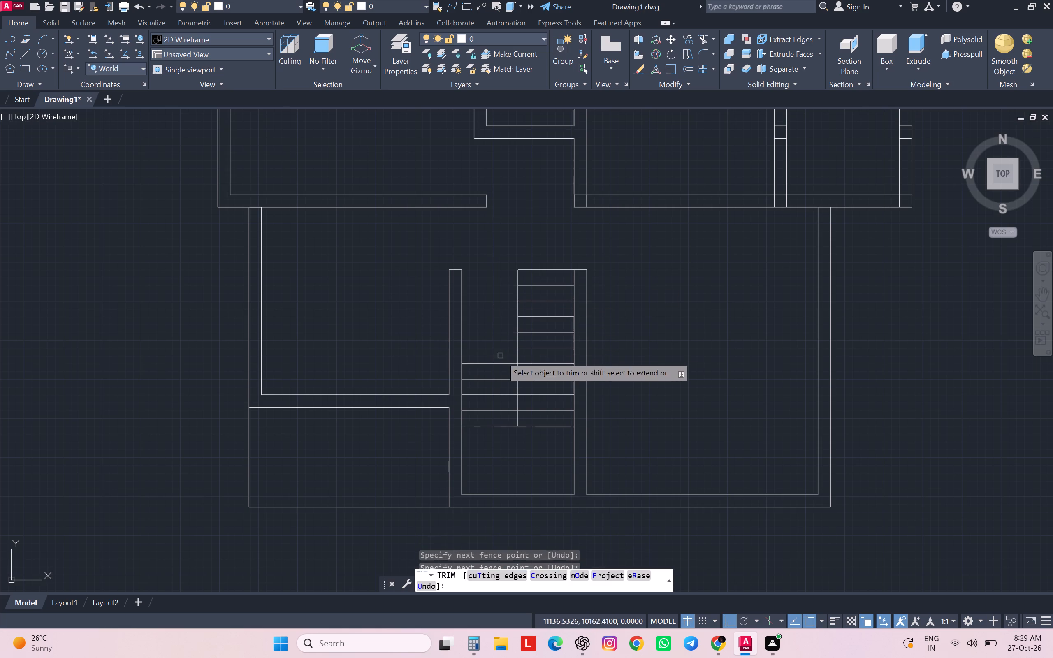
Examine the stair and room layout on the reference image's ground and first floor plans against the drawing.
scroll(510, 359, "down", 2)
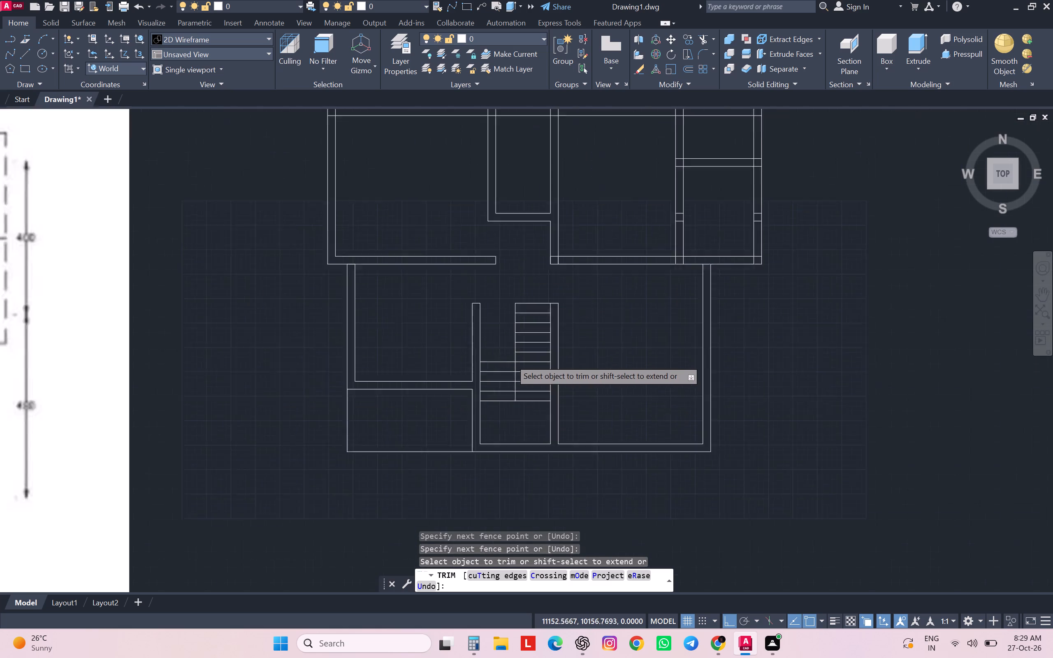
middle_click_drag(349, 414, 631, 375)
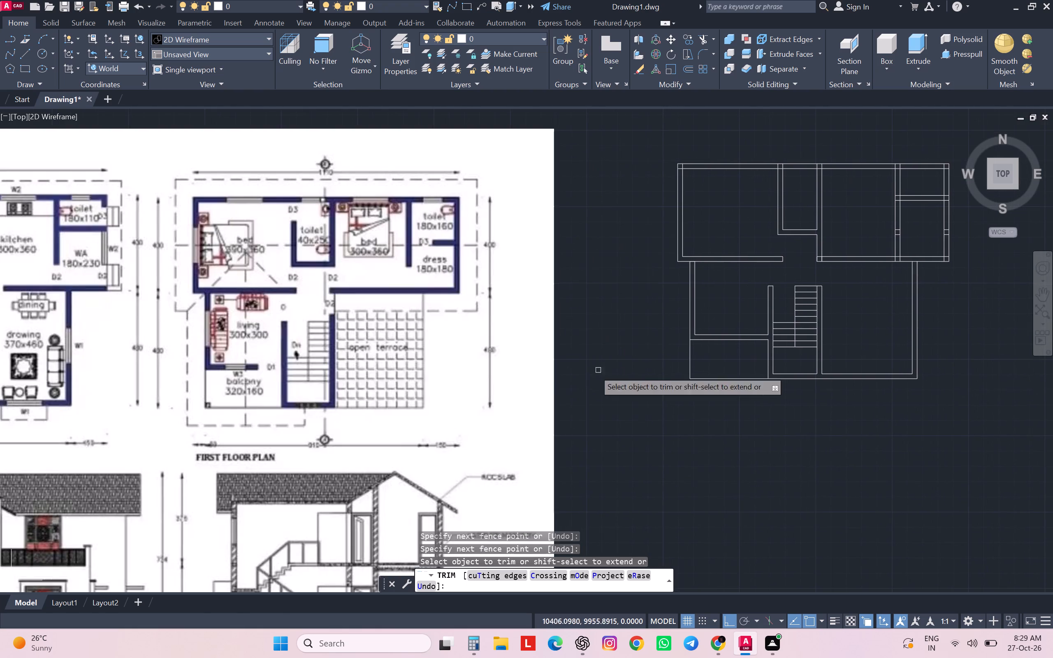
scroll(370, 374, "down", 1)
middle_click_drag(370, 374, 498, 382)
scroll(239, 391, "up", 3)
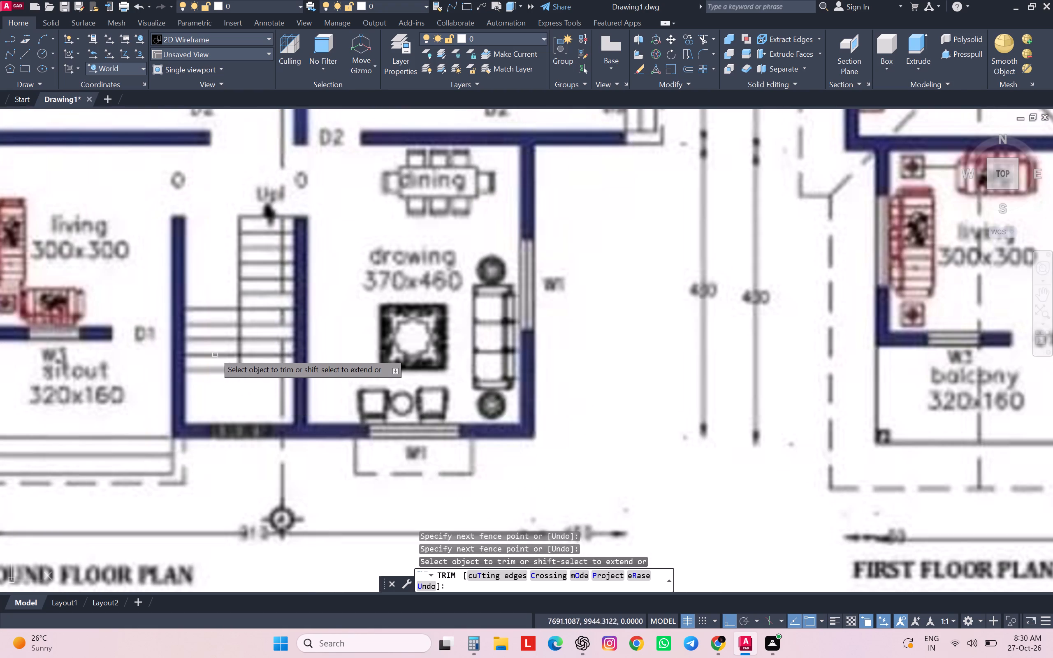
scroll(225, 315, "down", 4)
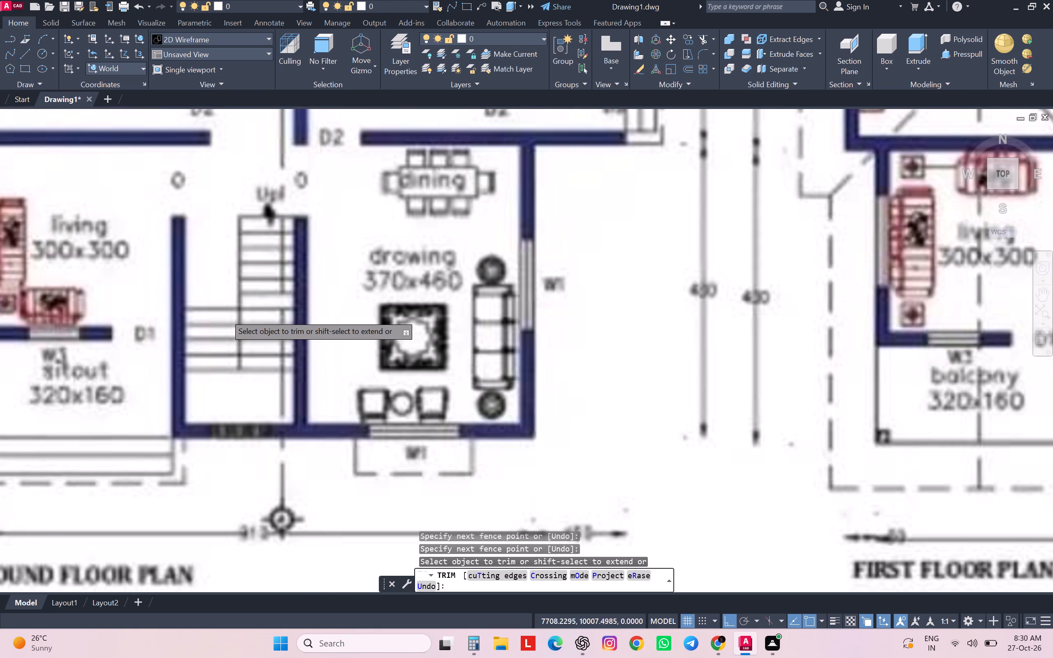
scroll(580, 412, "down", 2)
middle_click_drag(643, 416, 522, 410)
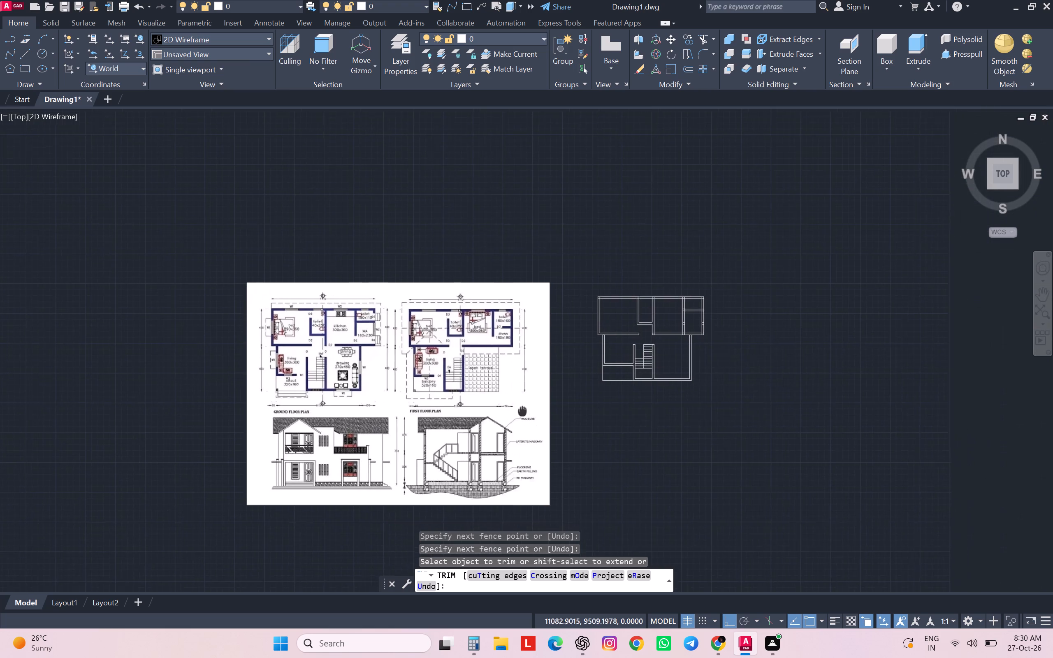
scroll(663, 382, "up", 2)
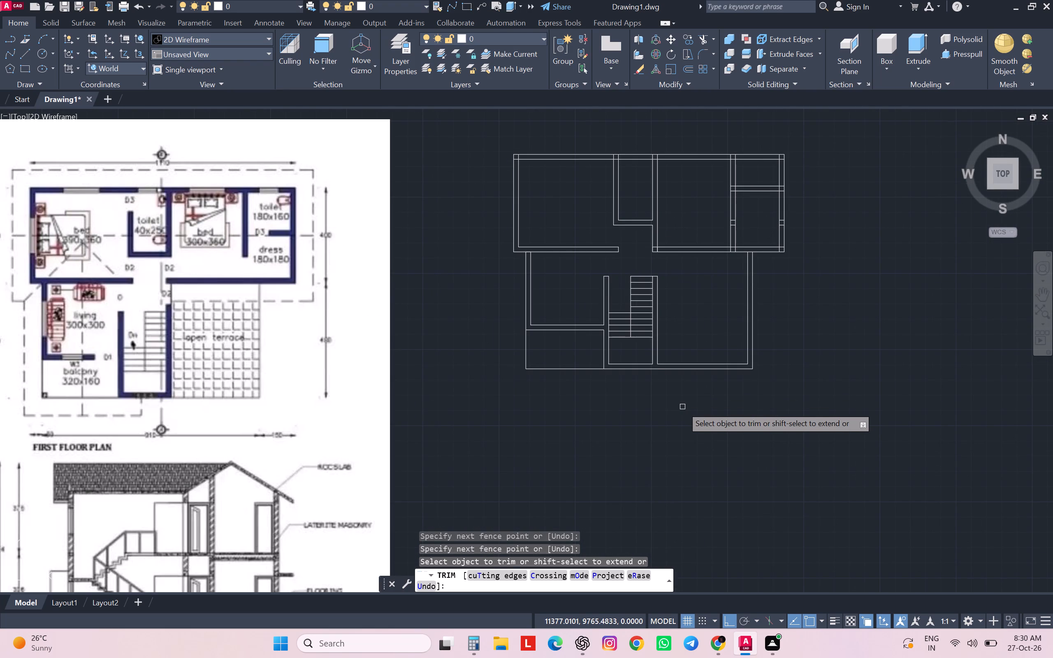
scroll(374, 399, "down", 1)
middle_click_drag(374, 399, 516, 393)
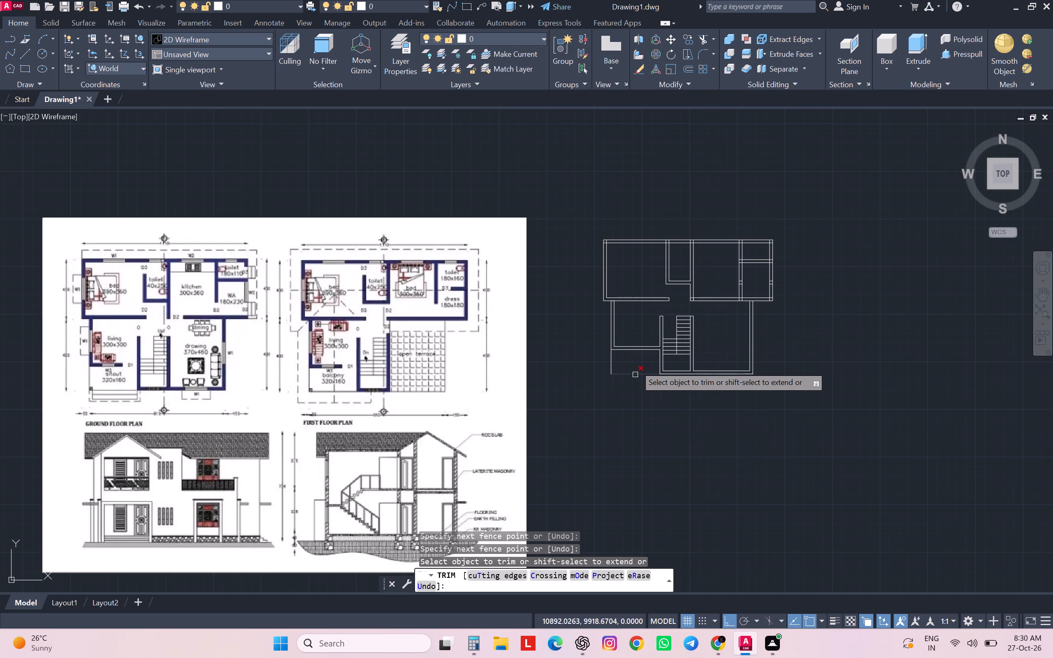
Extend the outer line of the stairwell's left wall down to the lower line of the wall above the balcony.
scroll(658, 350, "up", 4)
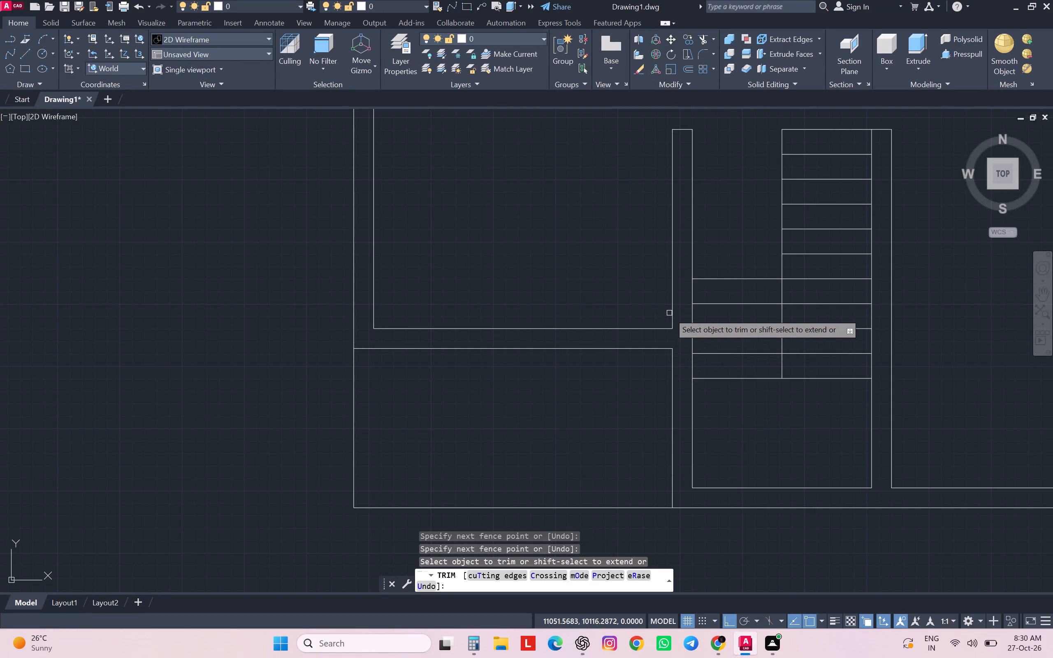
left_click(673, 313, "shift")
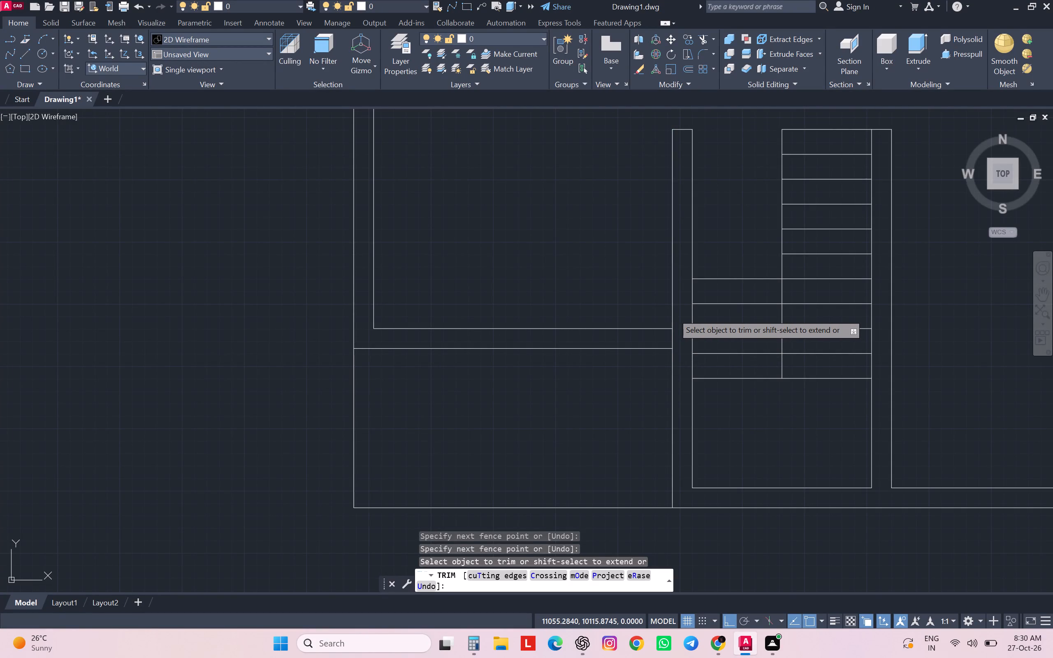
key("Escape")
key("Escape")
key("Escape")
key("Escape")
key("Escape")
Offset the outer line of the stairwell's left wall 100 cm into the living room to mark the balcony door opening.
key("o")
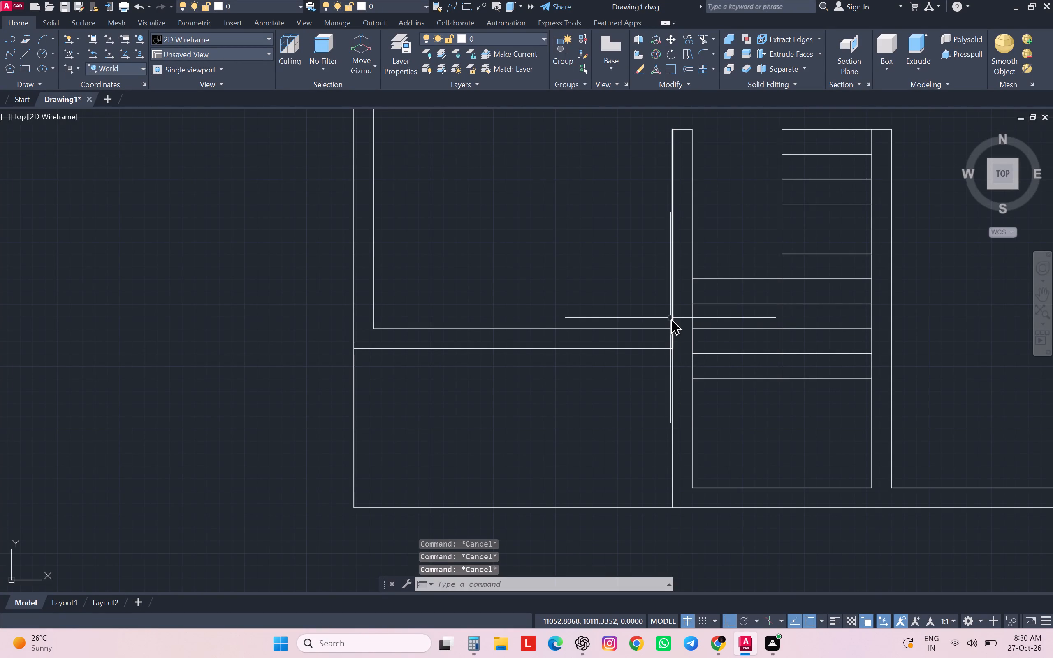
key("Return")
type("100")
key("Return")
left_click(670, 318)
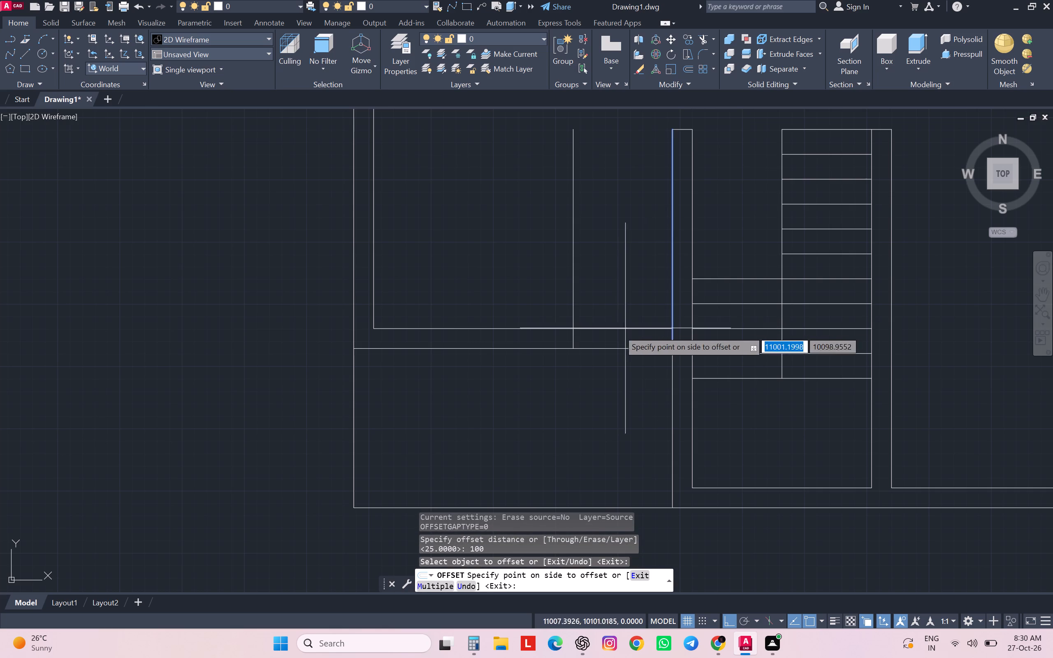
left_click(541, 301)
key("Escape")
key("Escape")
key("Escape")
scroll(591, 389, "down", 2)
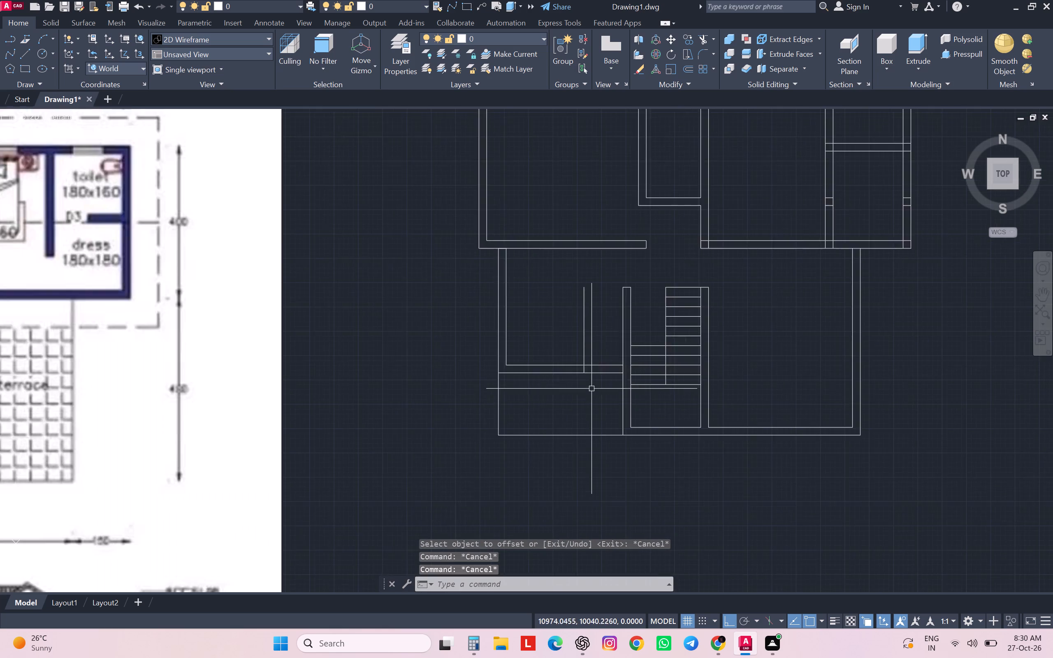
scroll(591, 389, "down", 1)
middle_click_drag(583, 256, 591, 295)
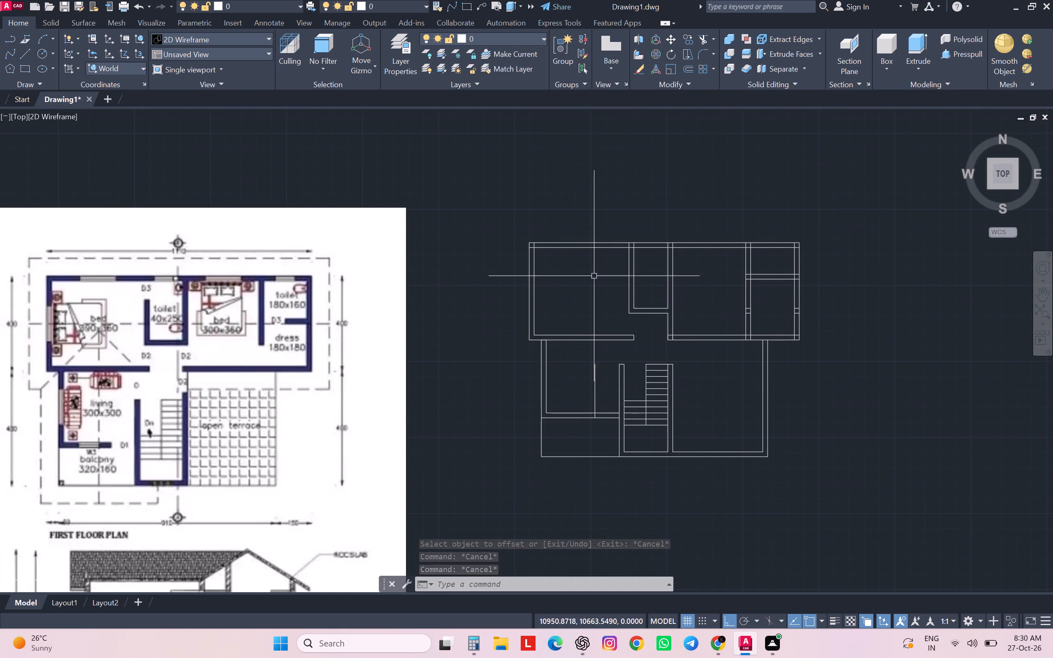
Measure the distance from the lower corner of the middle toilet's wall to the inner line of the bedroom's bottom wall.
scroll(620, 303, "up", 3)
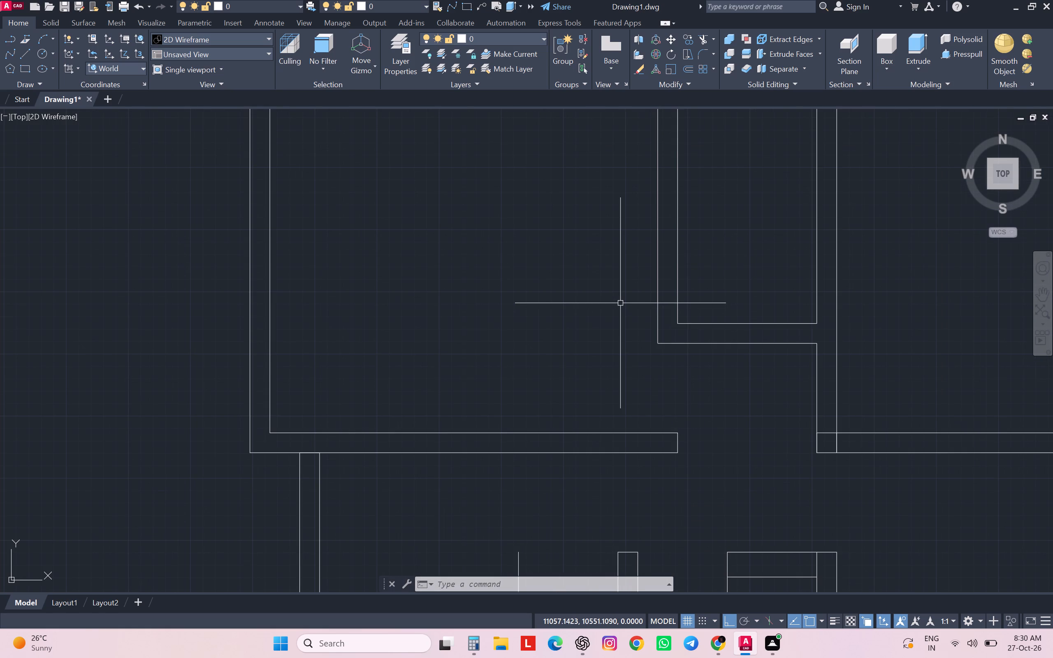
key("space")
key("Escape")
key("Escape")
key("Escape")
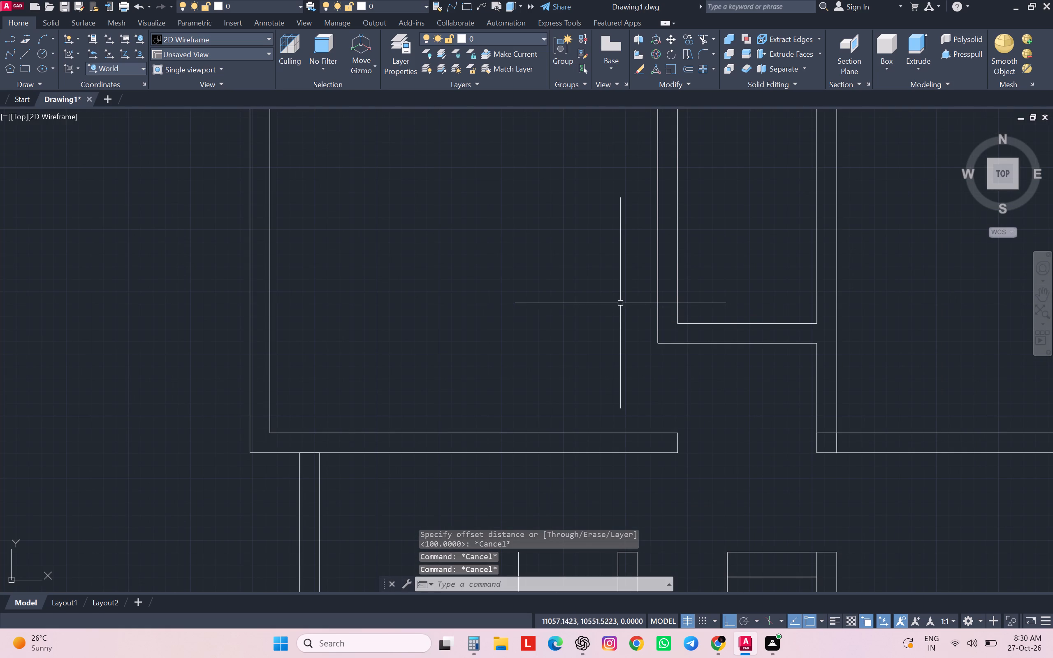
key("d")
key("a")
key("Return")
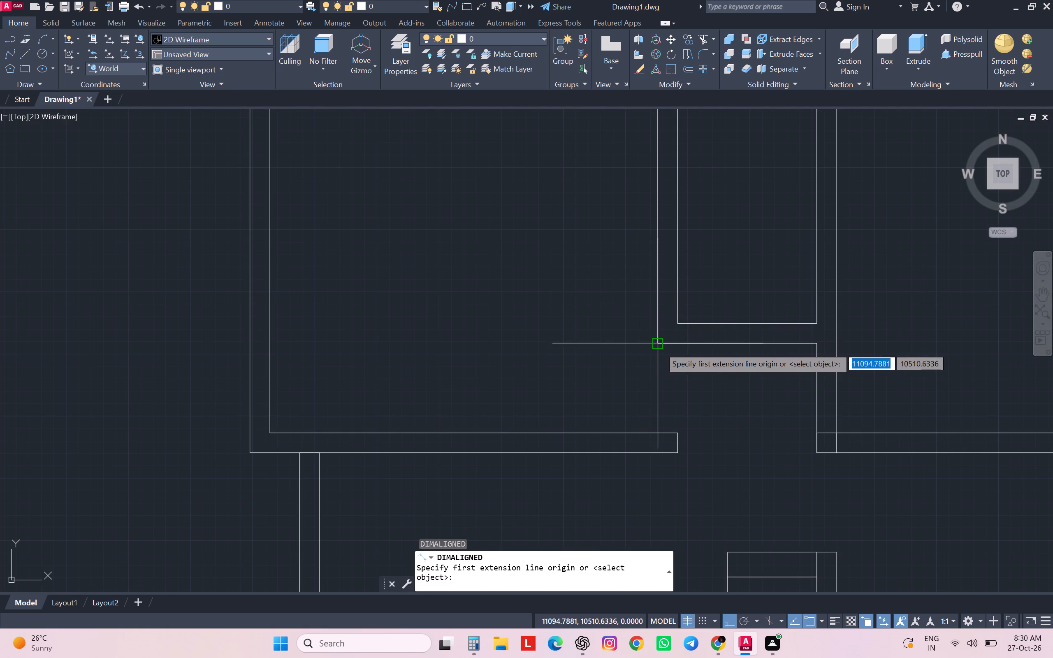
left_click(659, 347)
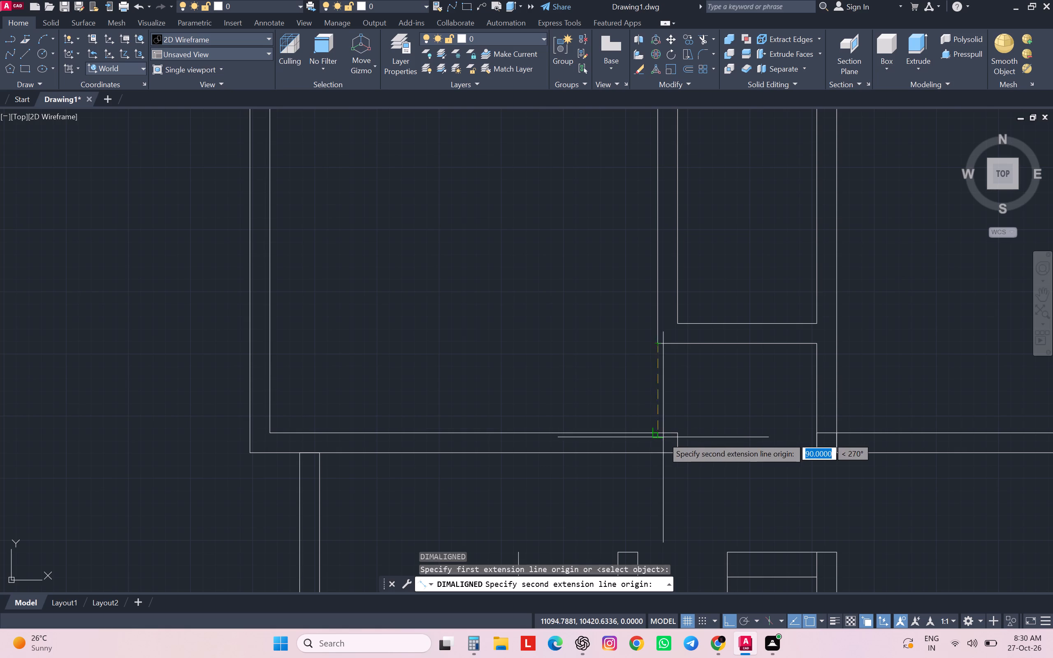
key("Escape")
key("Escape")
key("Escape")
key("Escape")
key("Escape")
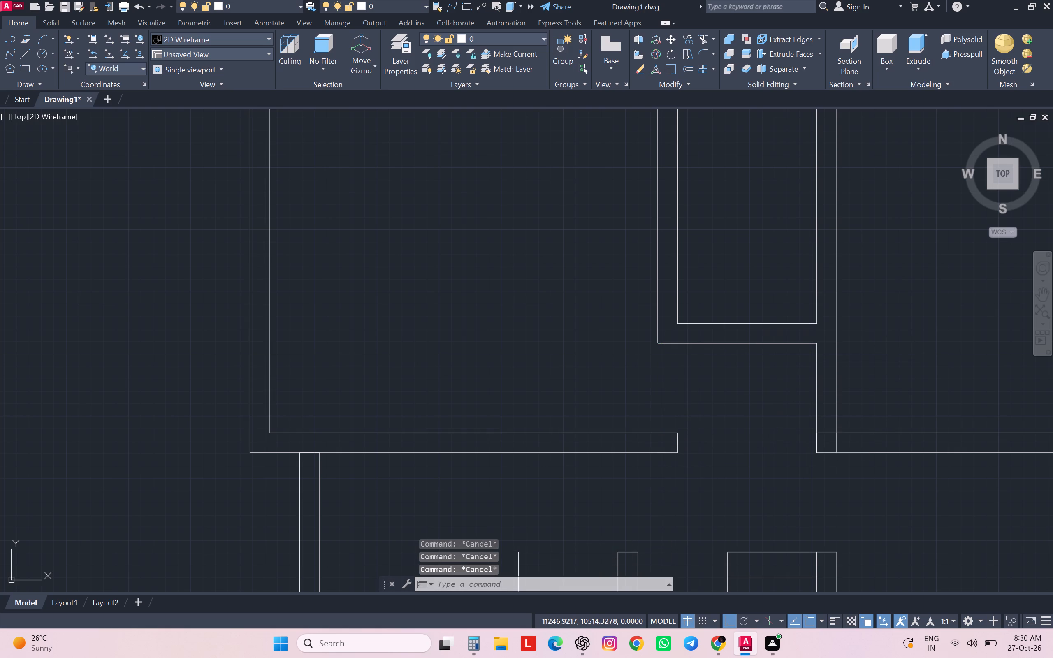
Examine the door positions on the reference image's ground and first floor plans against the drawing.
scroll(809, 340, "down", 2)
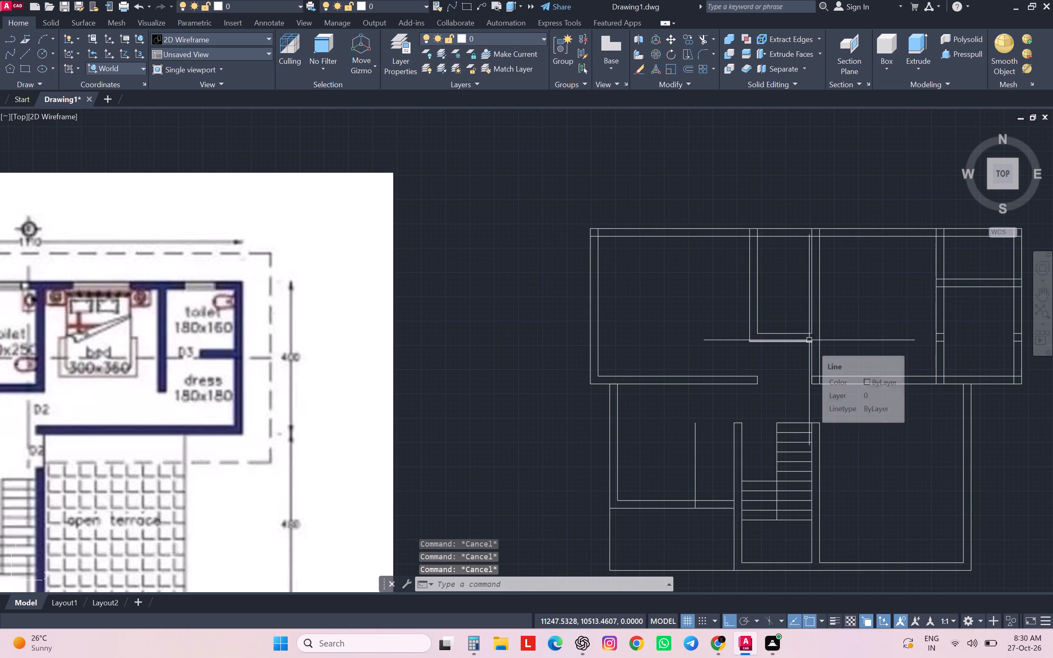
scroll(763, 371, "down", 1)
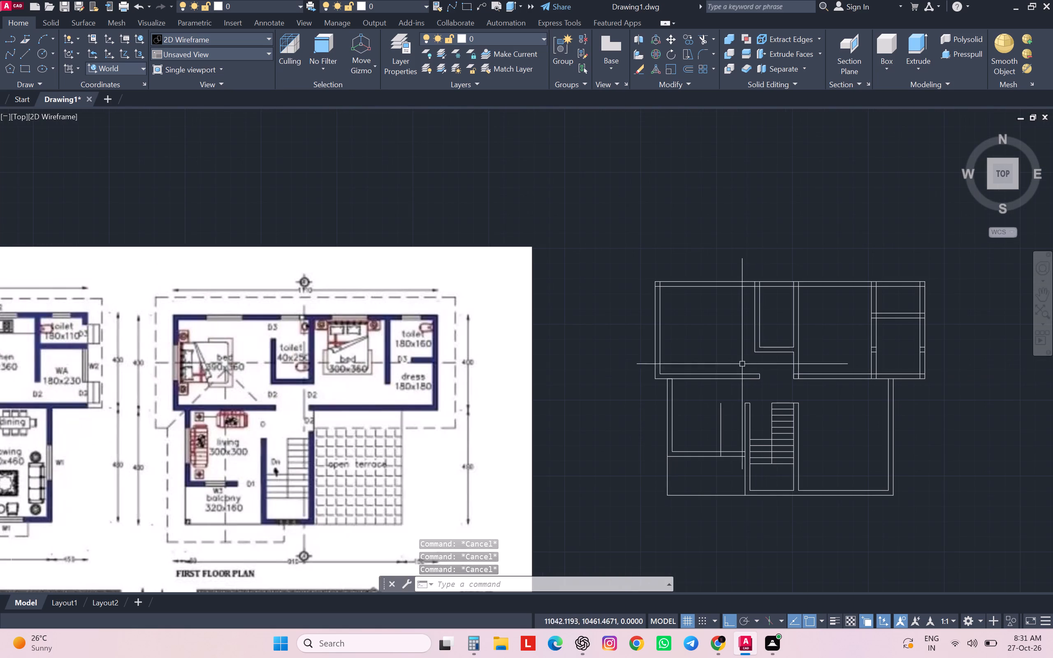
middle_click_drag(586, 380, 684, 363)
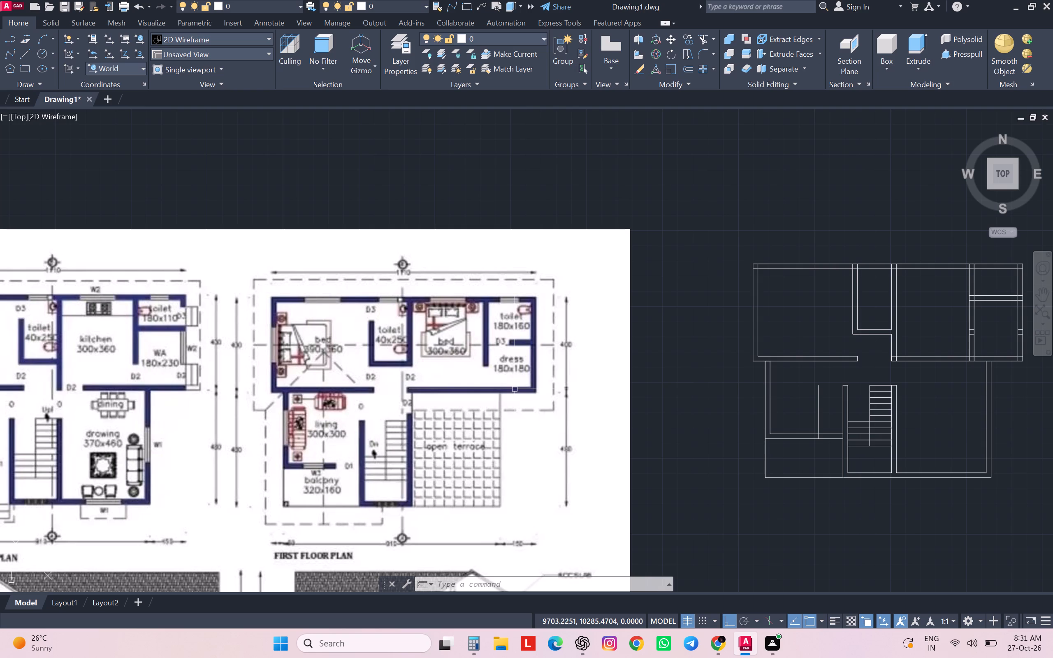
scroll(456, 378, "down", 2)
scroll(260, 400, "up", 1)
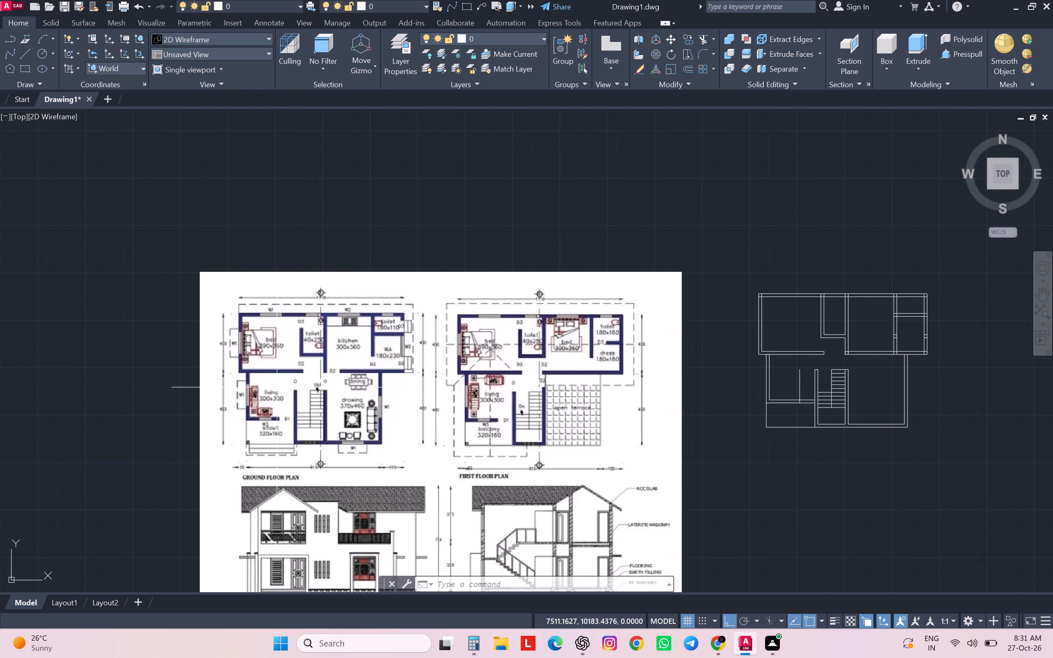
middle_click_drag(535, 386, 462, 395)
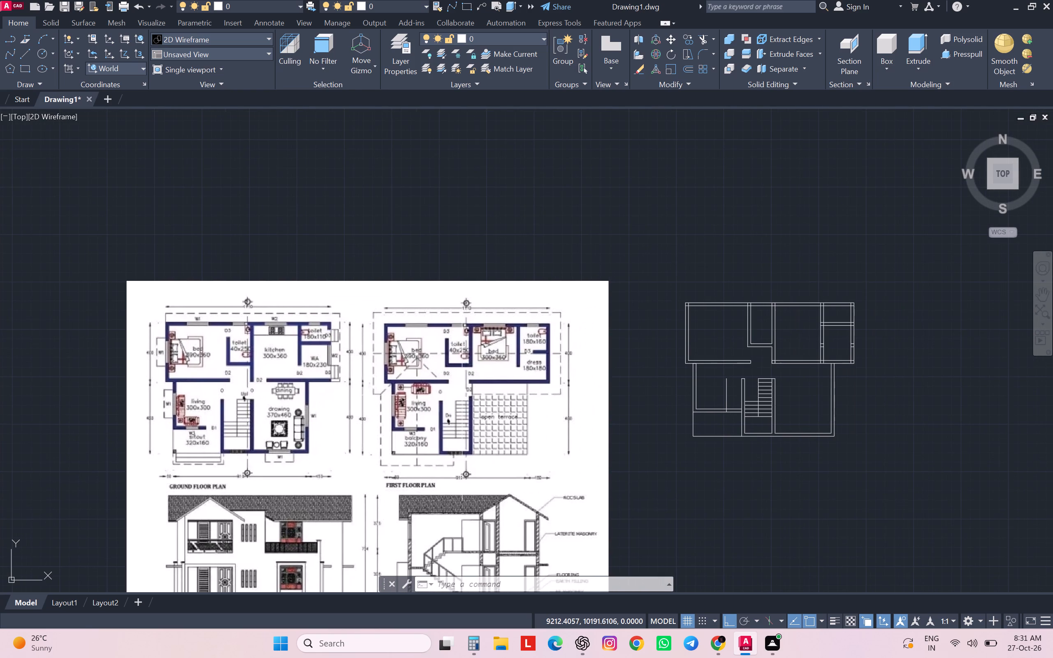
key("Escape")
key("Escape")
key("Escape")
key("Escape")
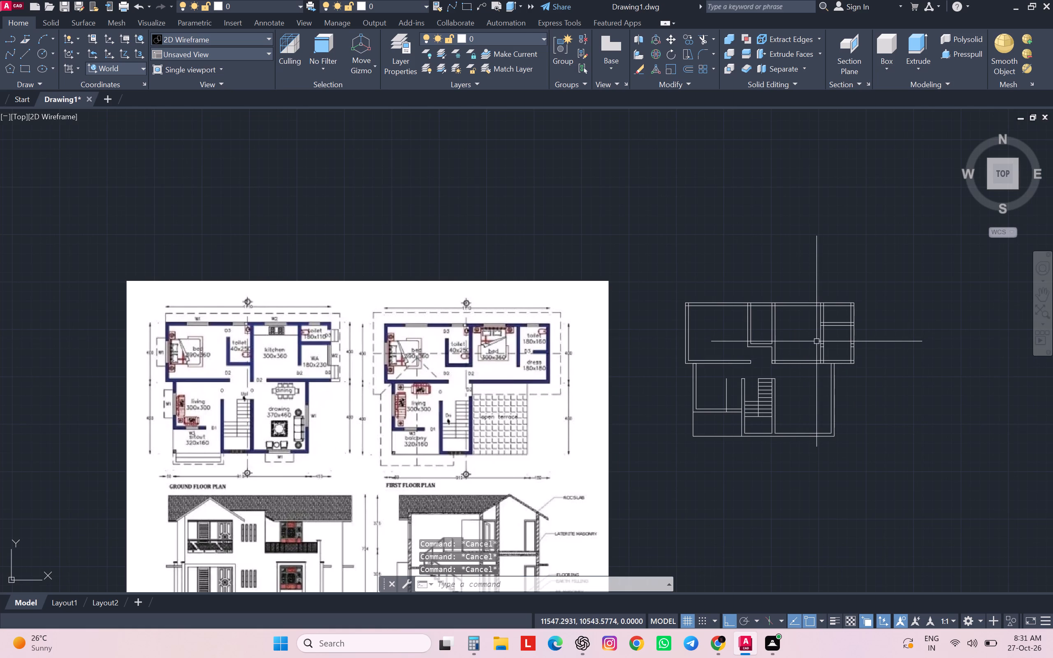
Offset the inner line of the right bedroom's bottom wall 90 cm up into the room.
key("o")
key("Return")
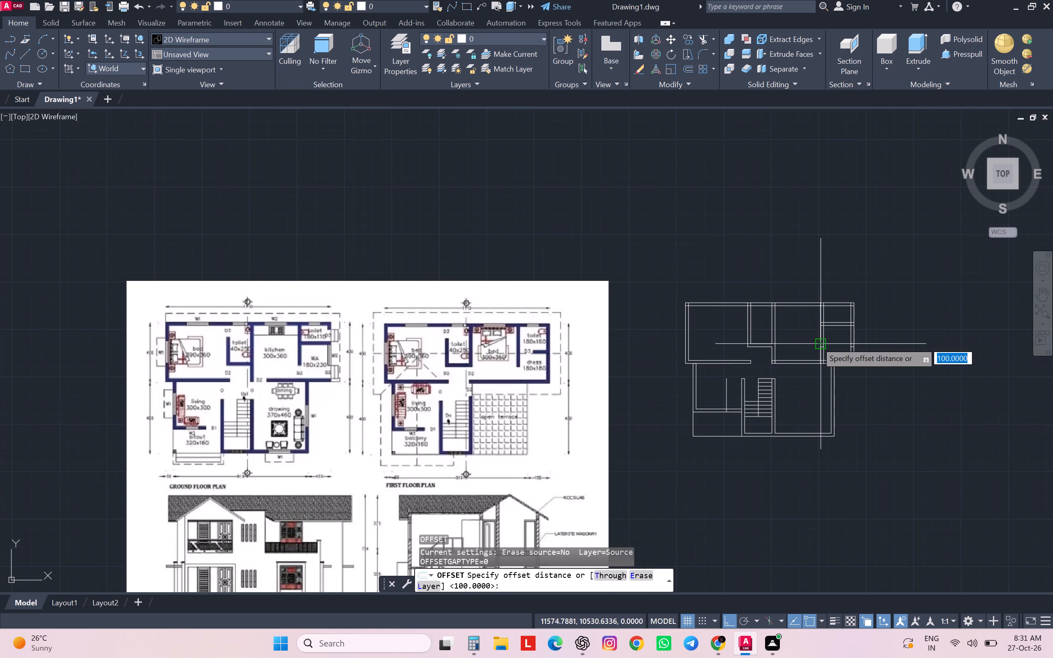
key("9")
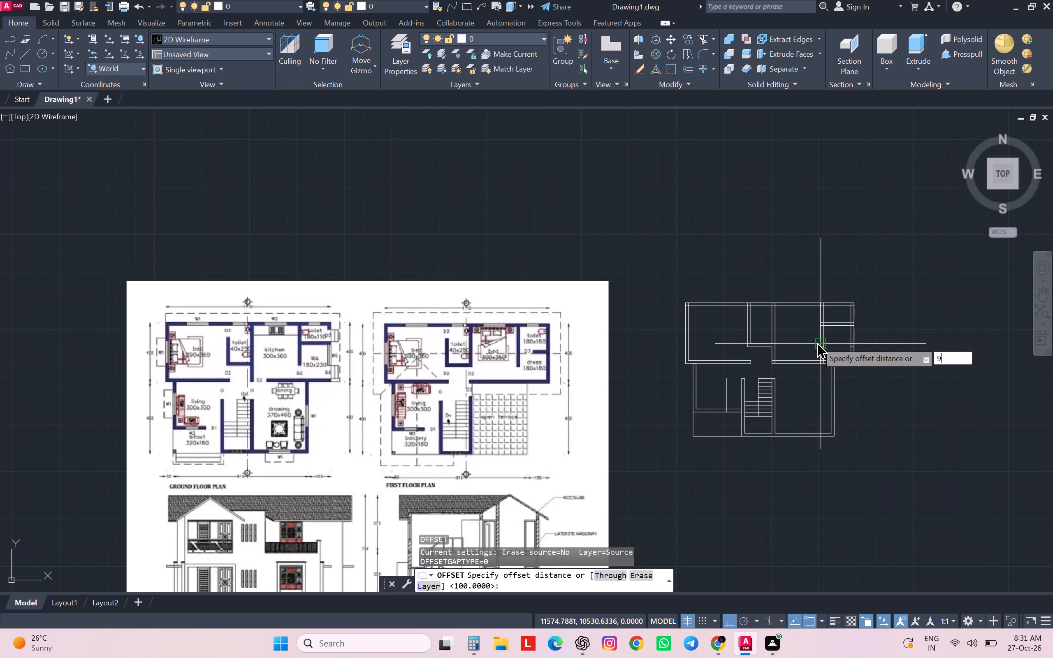
key("0")
key("Return")
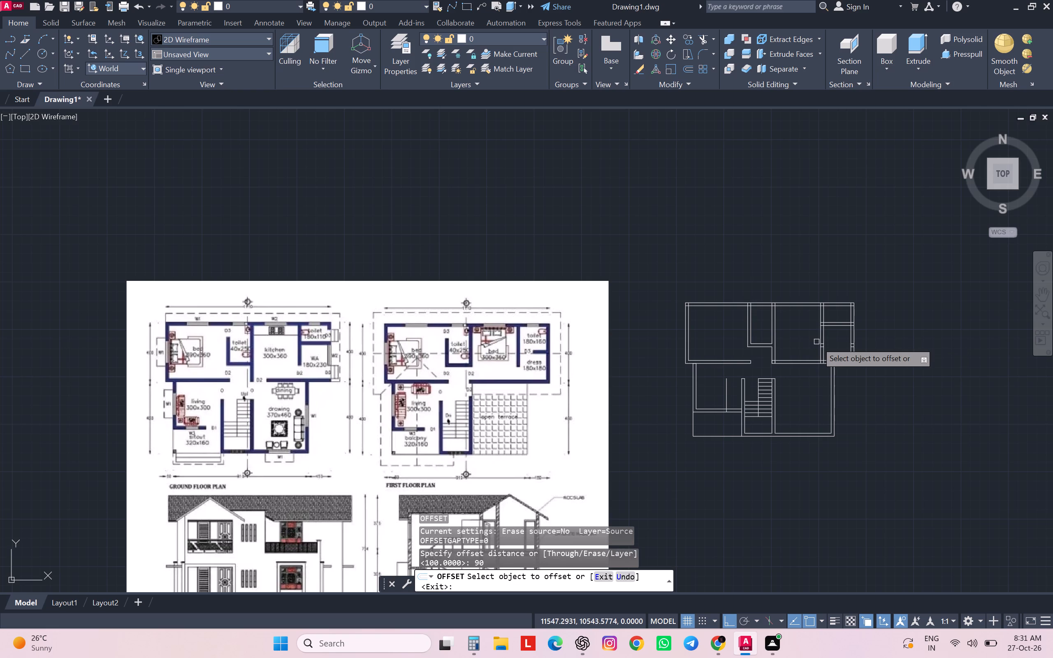
scroll(816, 341, "up", 2)
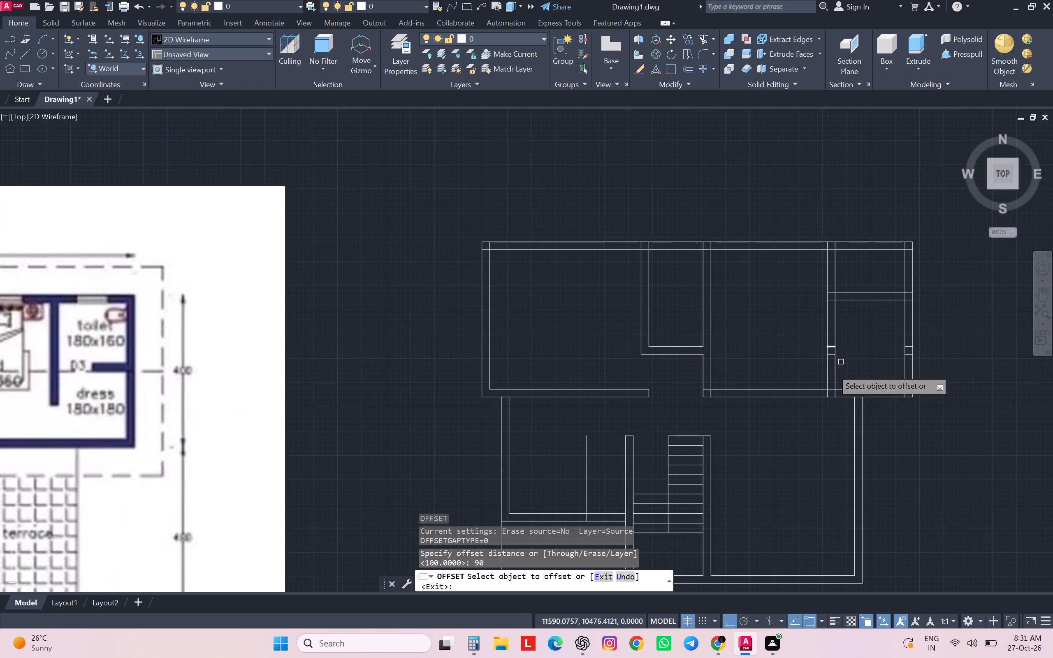
scroll(833, 370, "down", 1)
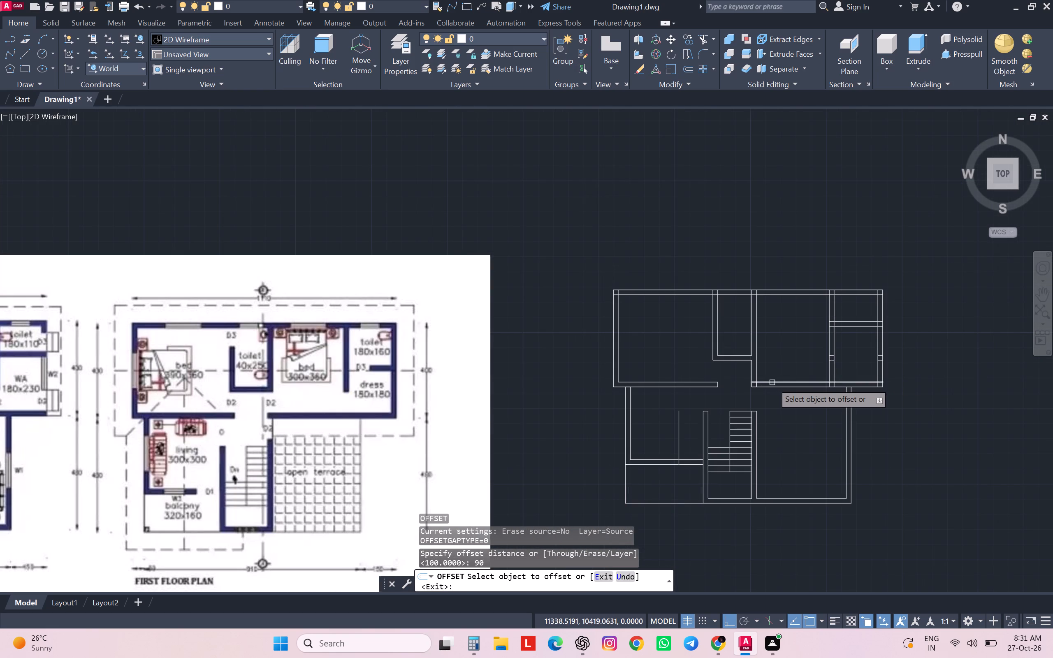
left_click(772, 382)
scroll(773, 345, "up", 2)
left_click(773, 345)
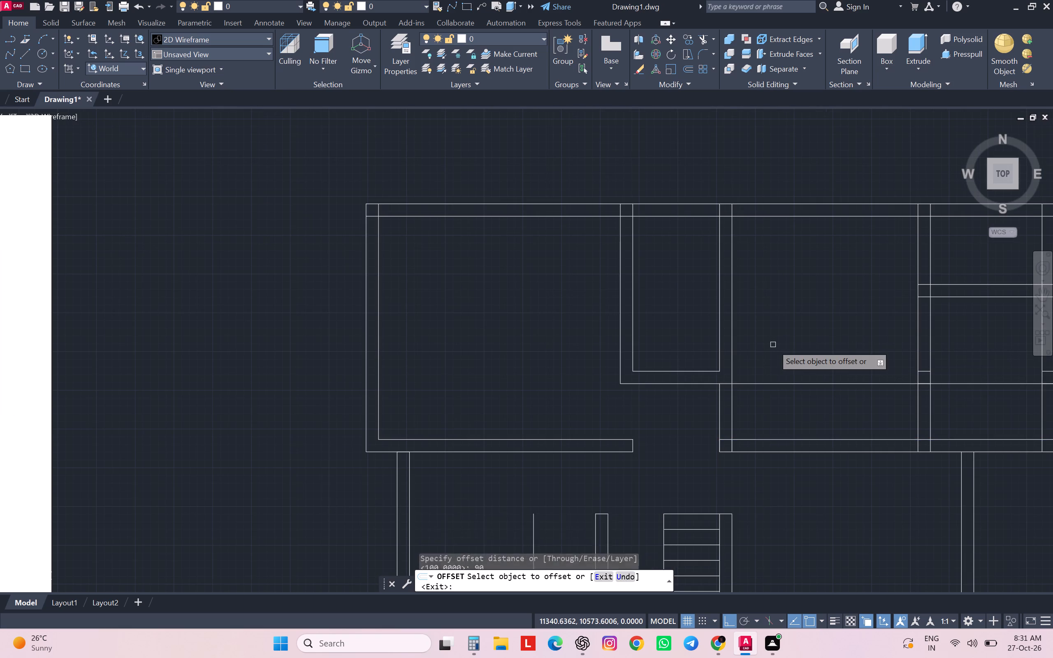
Offset the right bedroom's left wall line 90 cm into the room to mark its door opening in the bottom wall.
scroll(773, 342, "down", 2)
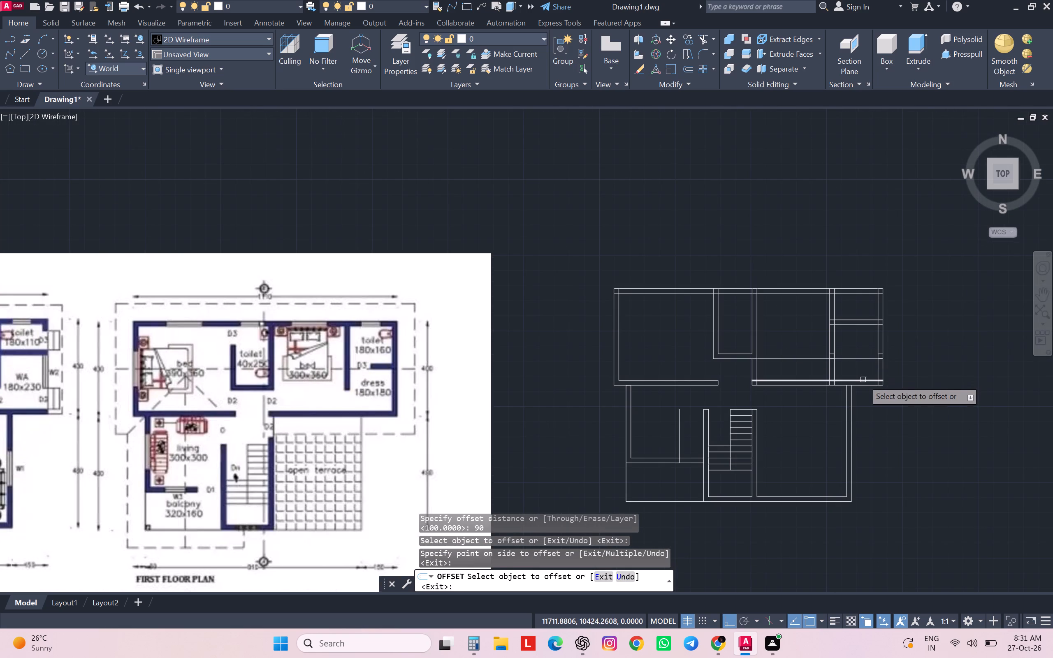
scroll(863, 380, "down", 1)
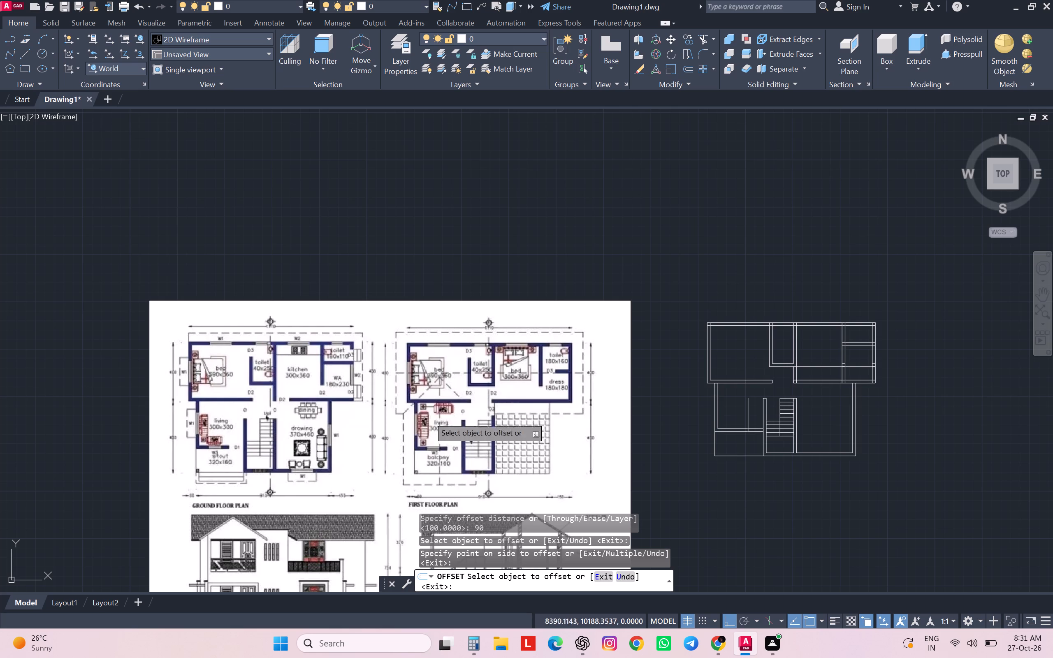
scroll(821, 381, "up", 3)
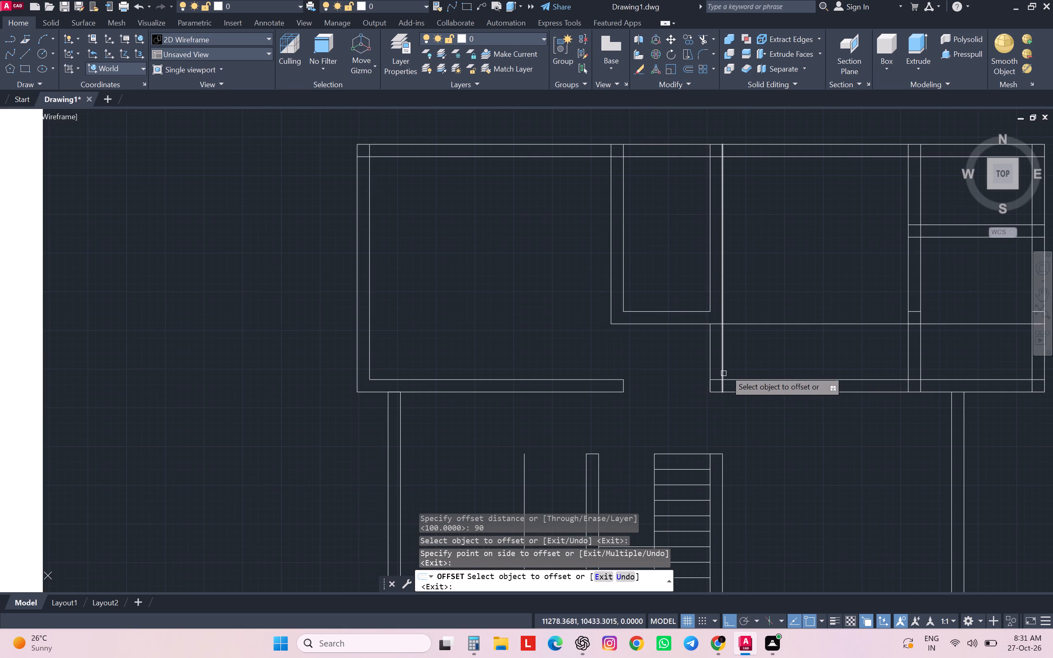
left_click(726, 370)
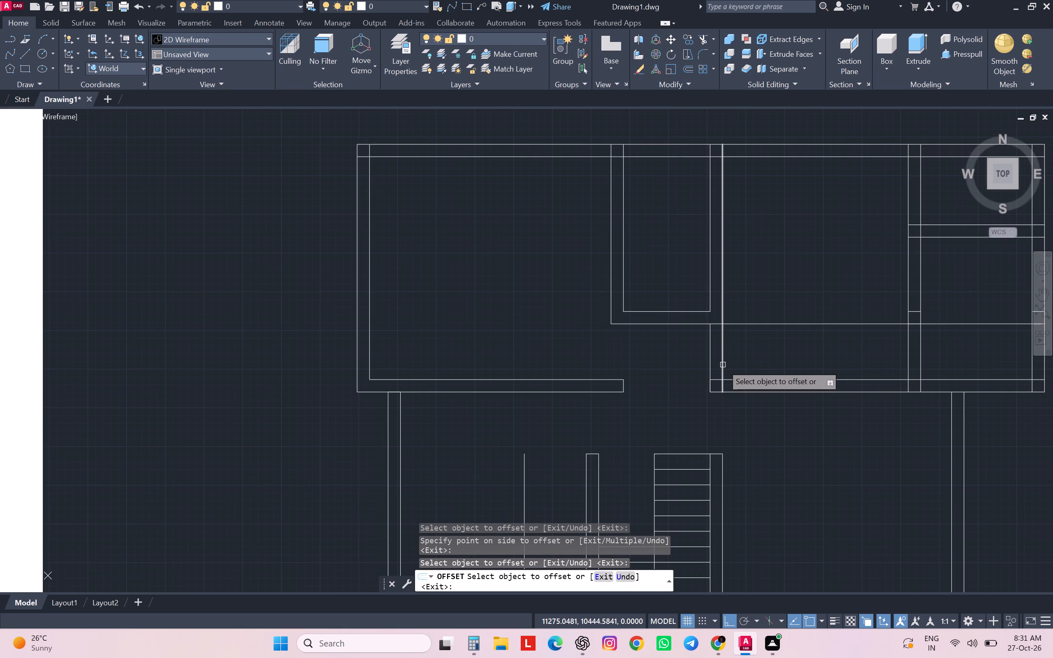
left_click(723, 365)
left_click(796, 454)
Trim both lines of the partition between the right bedroom and dress room below the 90 cm horizontal guide line.
scroll(797, 435, "down", 2)
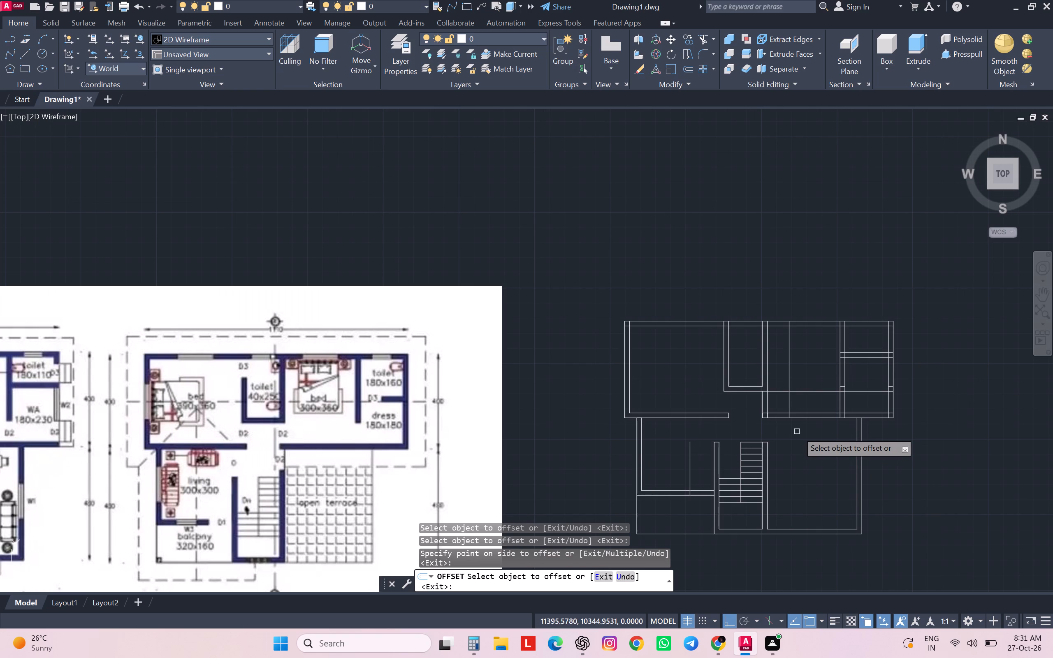
scroll(782, 450, "down", 2)
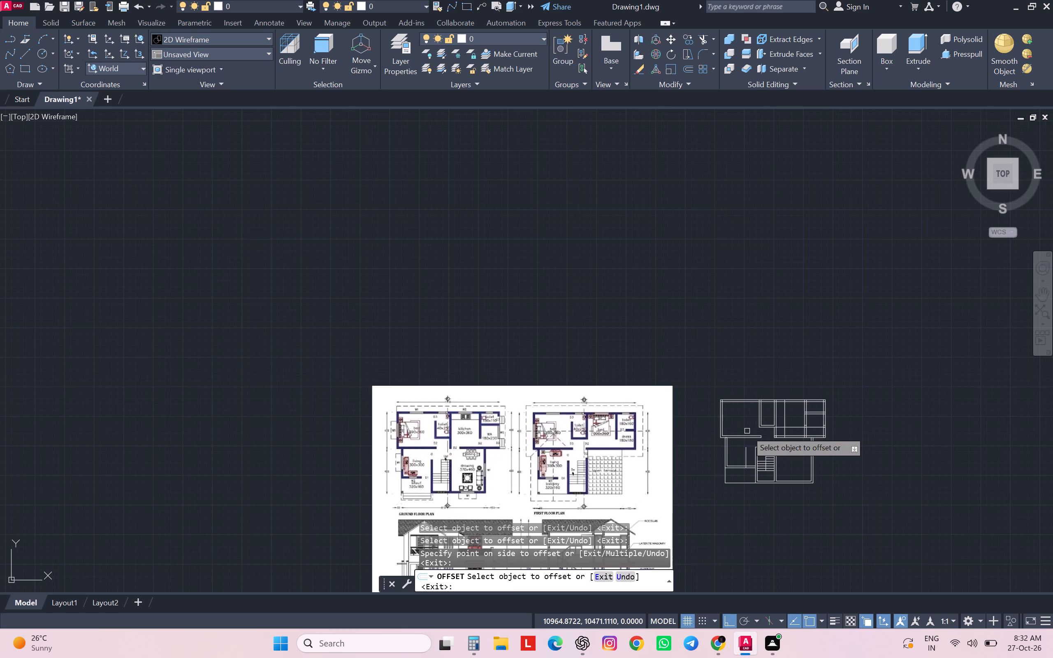
key("Escape")
key("Escape")
key("Escape")
key("Escape")
key("Escape")
type("tr")
key("space")
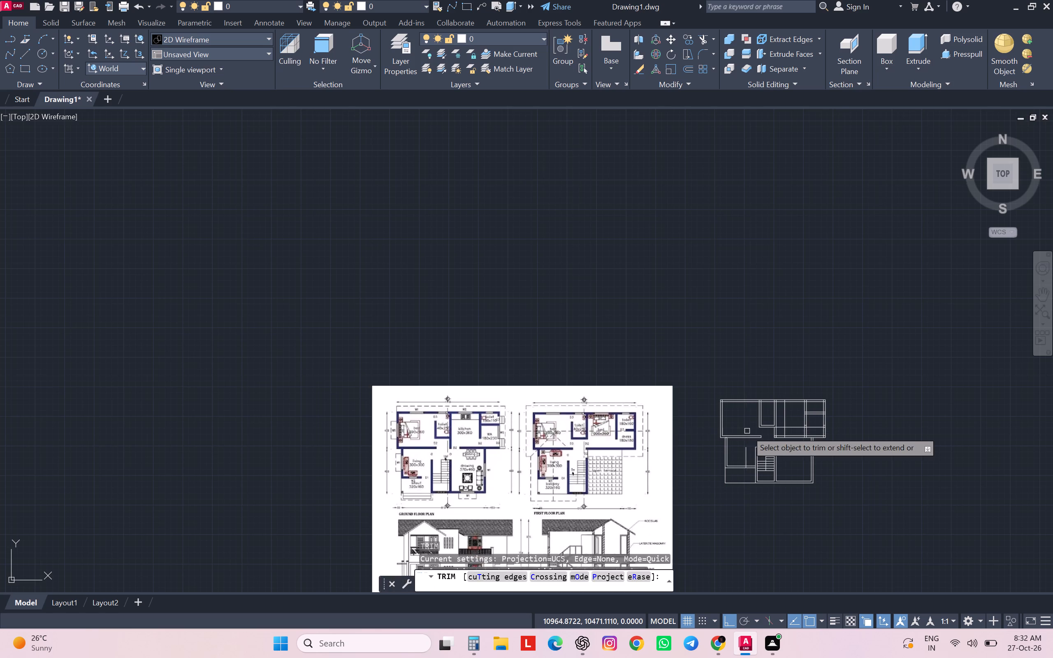
scroll(747, 431, "up", 2)
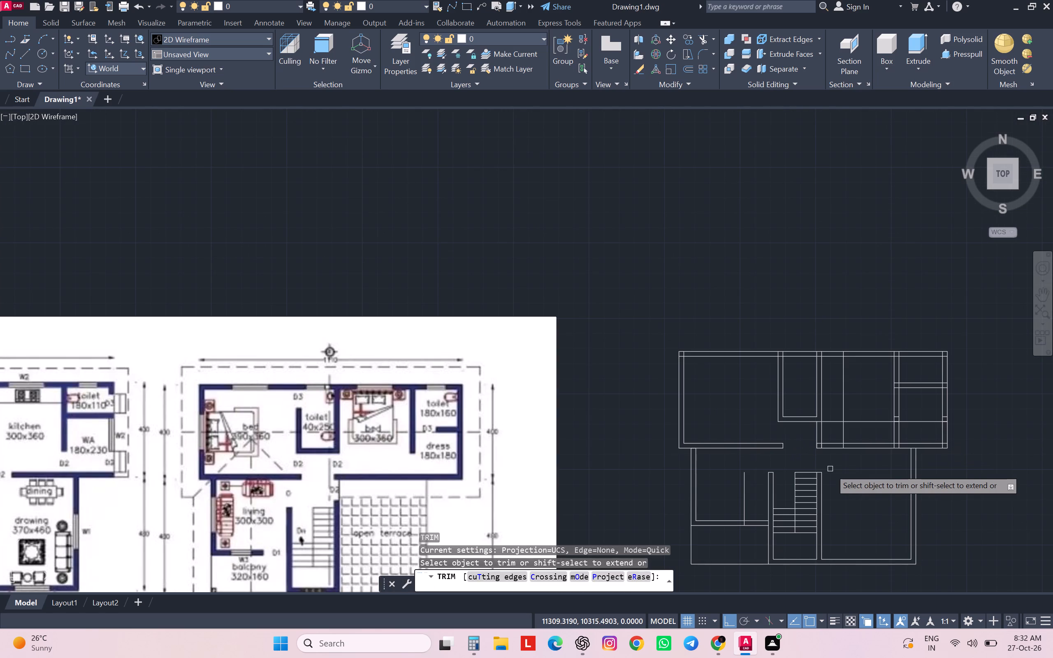
left_click(909, 433)
left_click(882, 430)
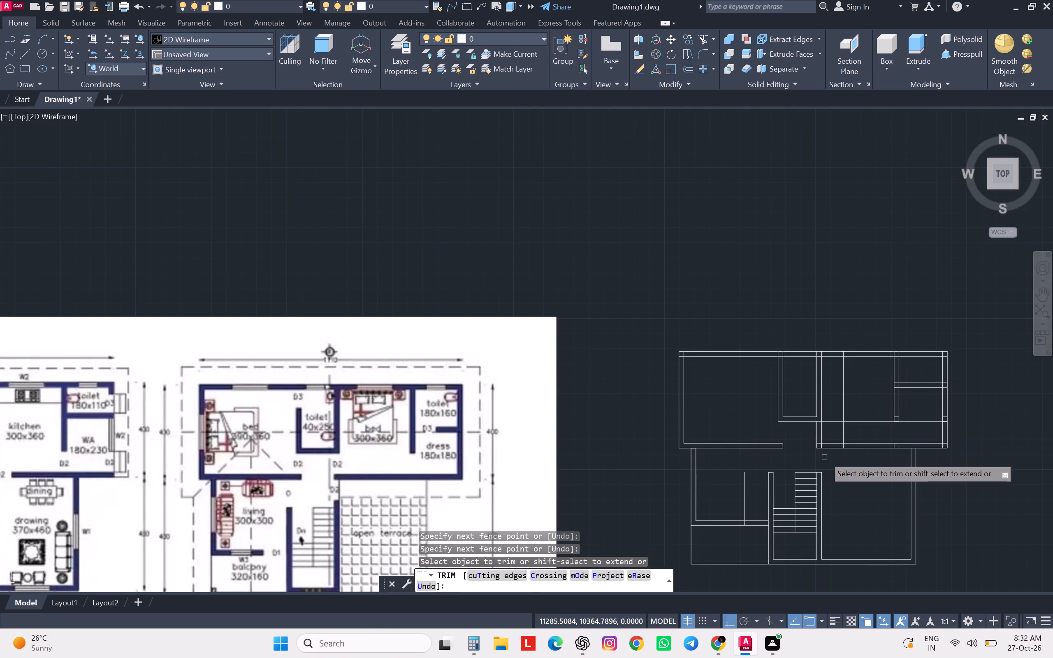
Trim both bottom wall lines between the right bedroom's left wall and the 90 cm vertical guide line to open the doorway.
left_click(833, 457)
left_click(828, 437)
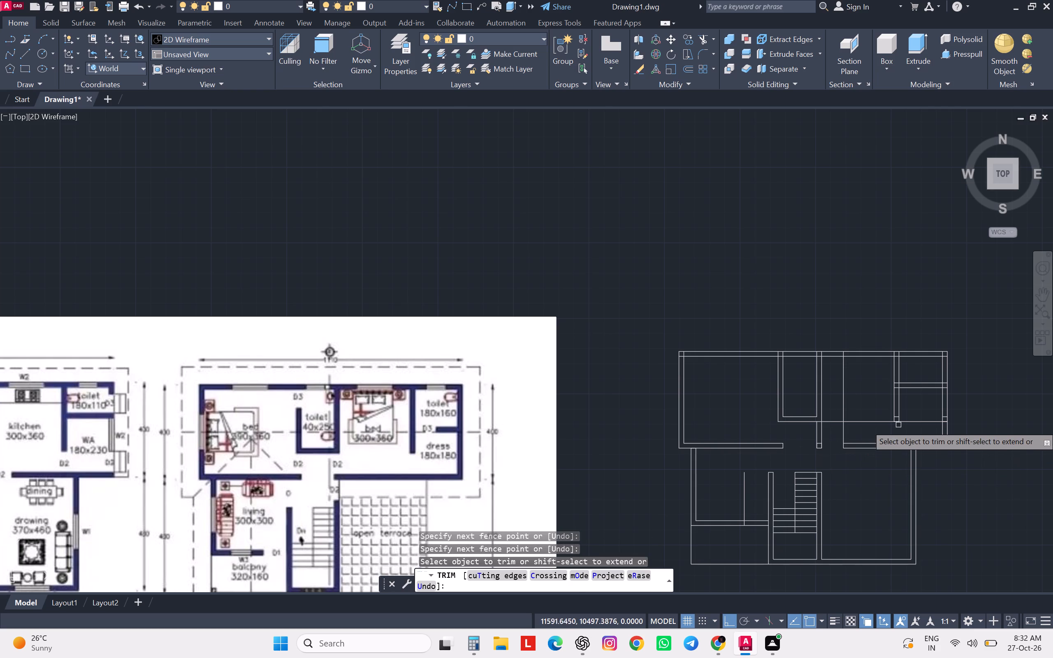
Trim both lines of the dress room's outer right wall between the horizontal guide line and the bottom wall.
left_click(921, 431)
left_click(962, 432)
key("Escape")
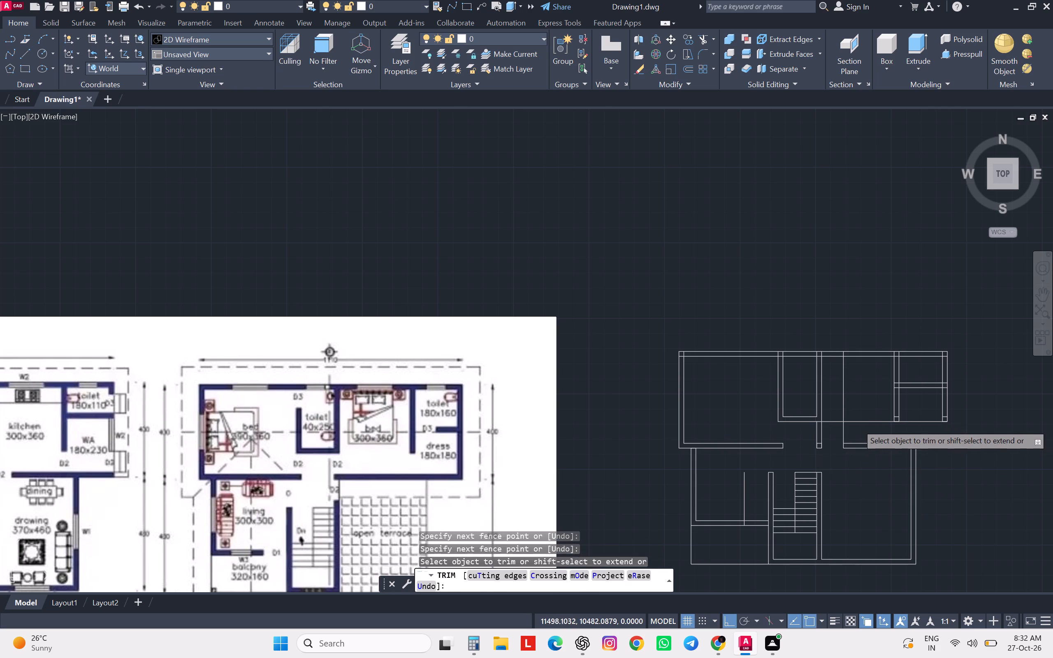
key("Escape")
key("Escape")
Delete the vertical and horizontal 90 cm guide lines crossing the right bedroom.
left_click(856, 404)
left_click(837, 432)
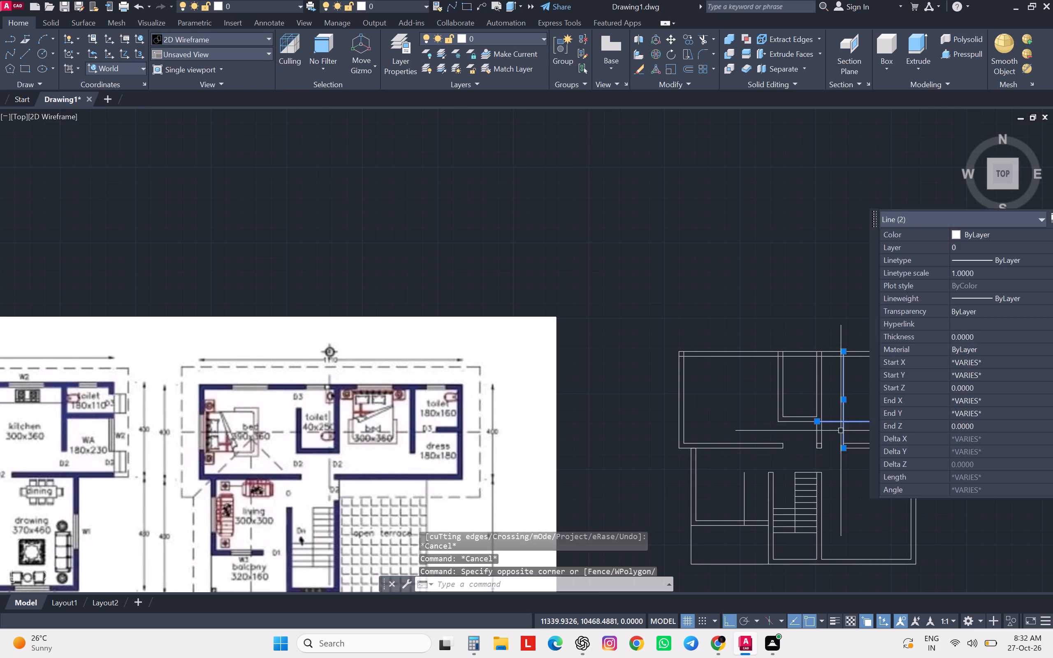
key("Delete")
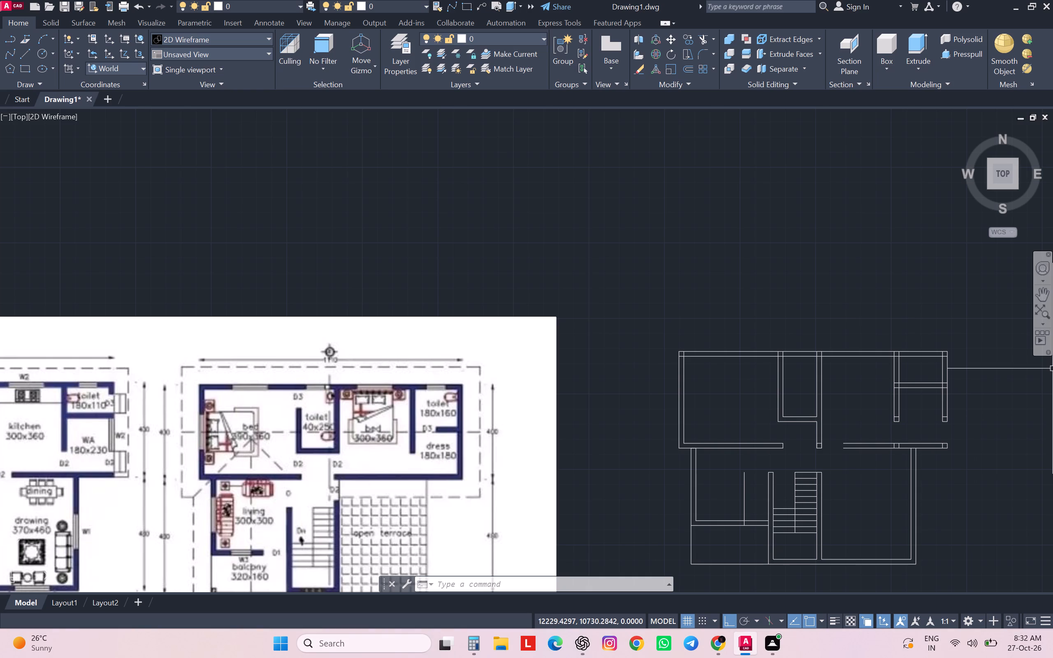
Trim the balcony door opening between the 100 cm guide line and the stairwell wall, and trim off the guide line above the wall.
scroll(930, 243, "down", 1)
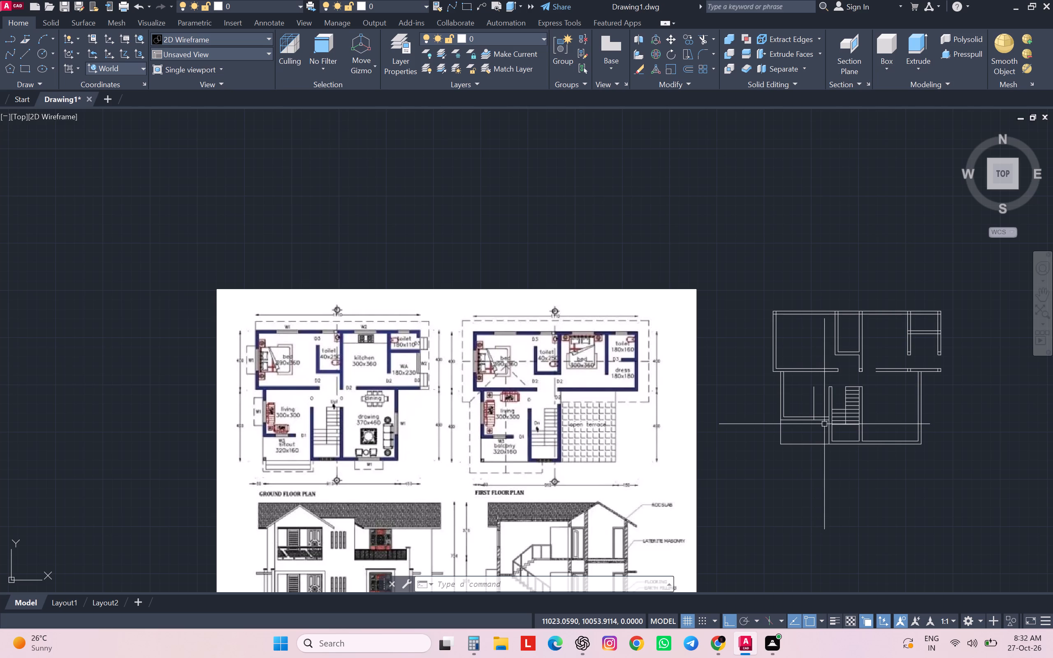
type("tr")
key("space")
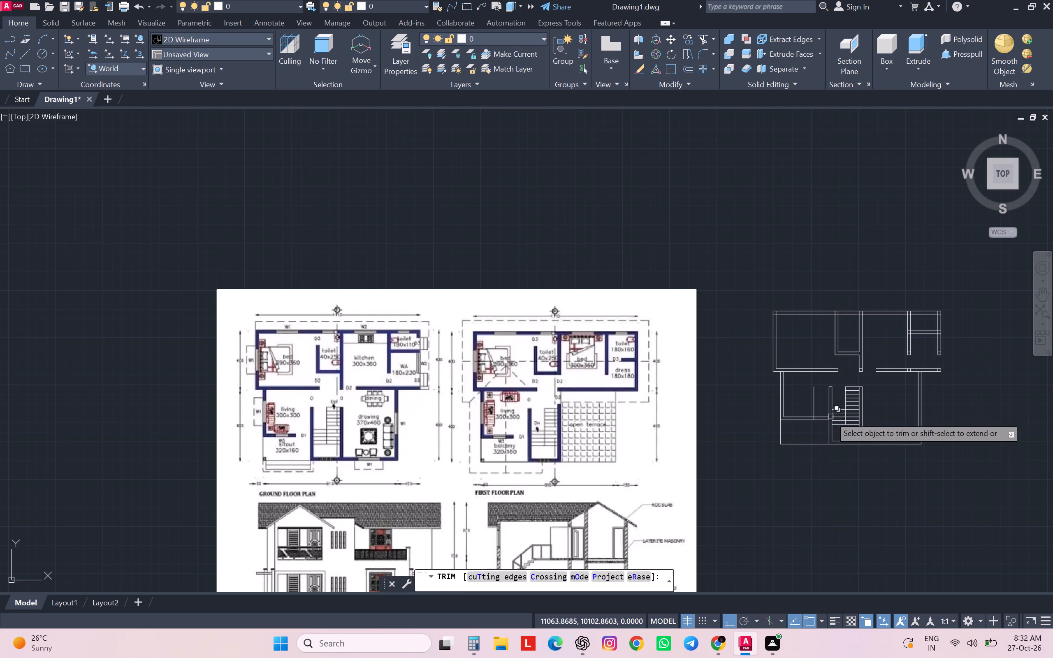
scroll(830, 417, "up", 2)
left_click(813, 415)
left_click(807, 438)
left_click_drag(804, 402, 800, 400)
left_click(754, 393)
scroll(754, 393, "down", 1)
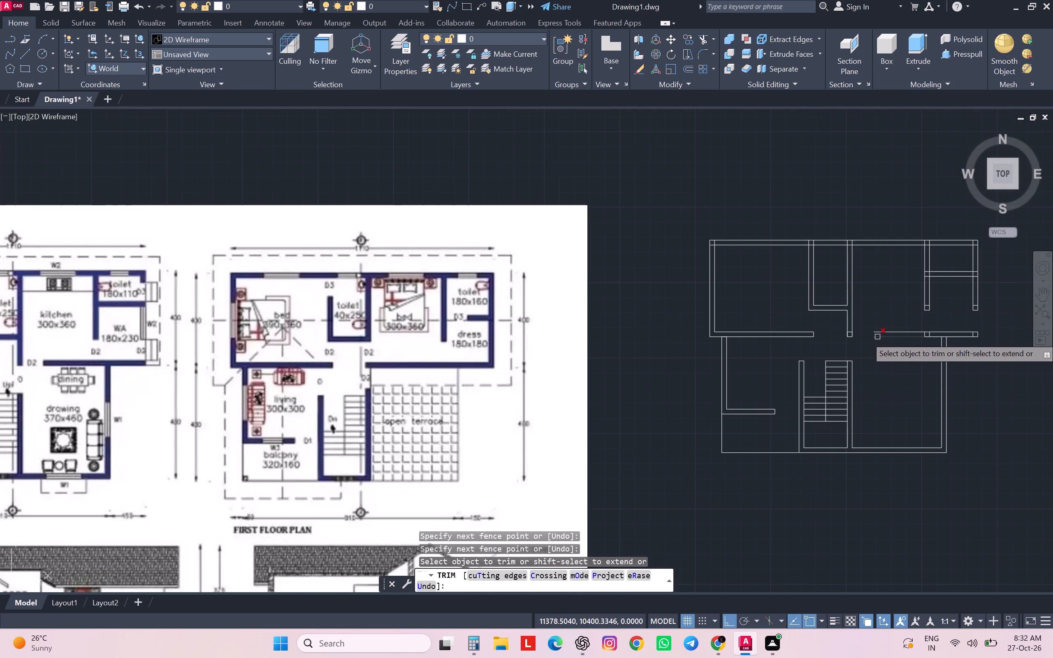
middle_click_drag(877, 337, 830, 368)
key("Escape")
key("Escape")
key("Escape")
scroll(877, 368, "up", 3)
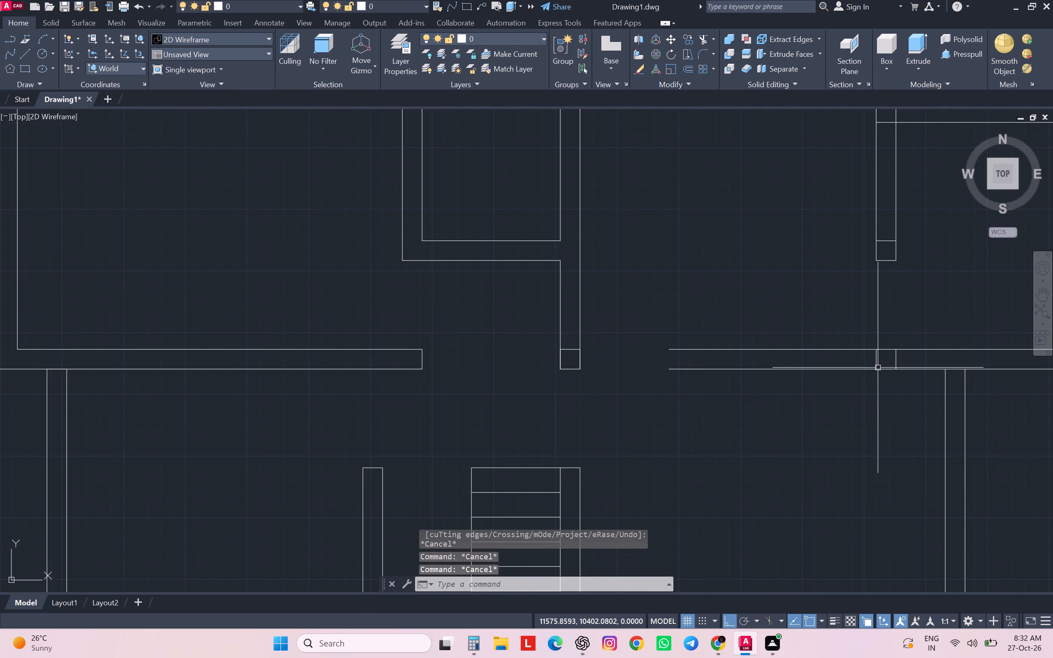
Move the short wall-end line inside the right bedroom's bottom wall to cap the wall's open end at the doorway.
left_click(876, 366)
key("m")
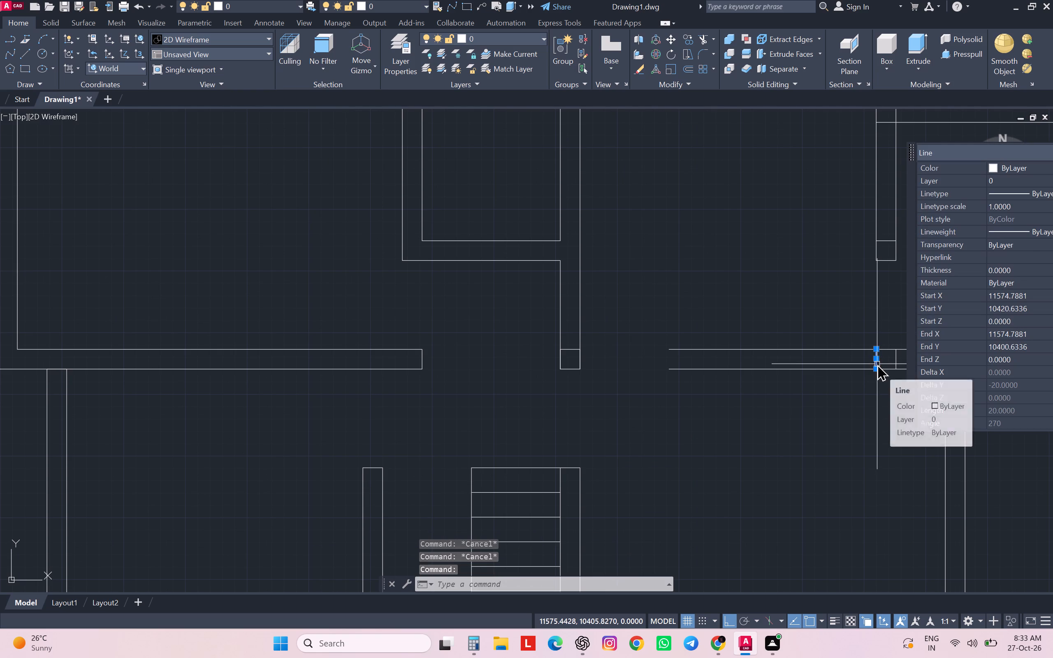
key("Return")
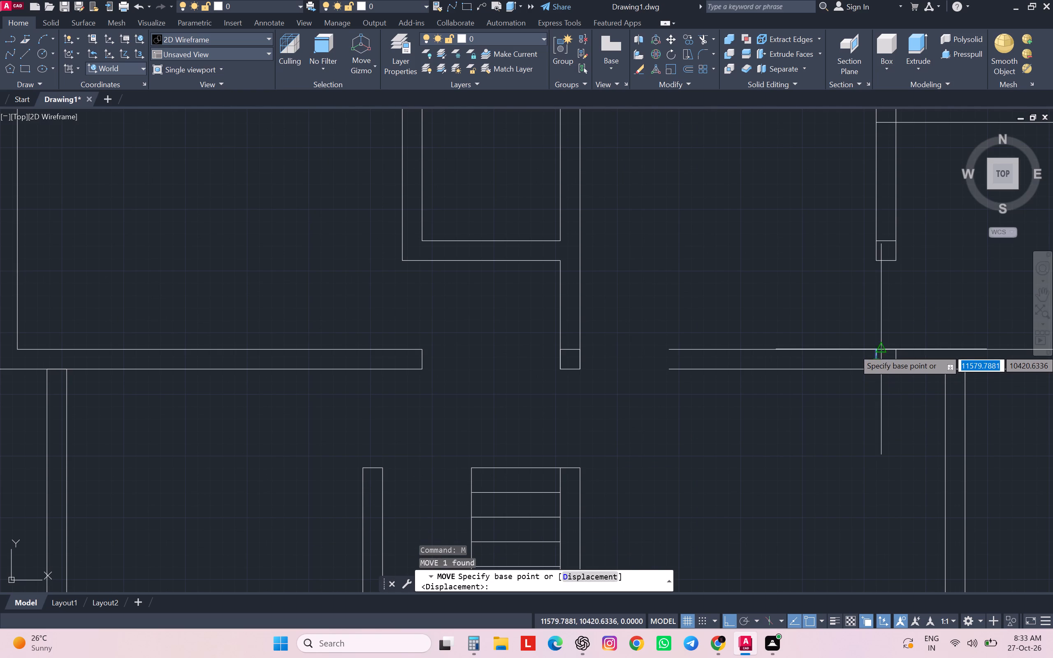
left_click(873, 352)
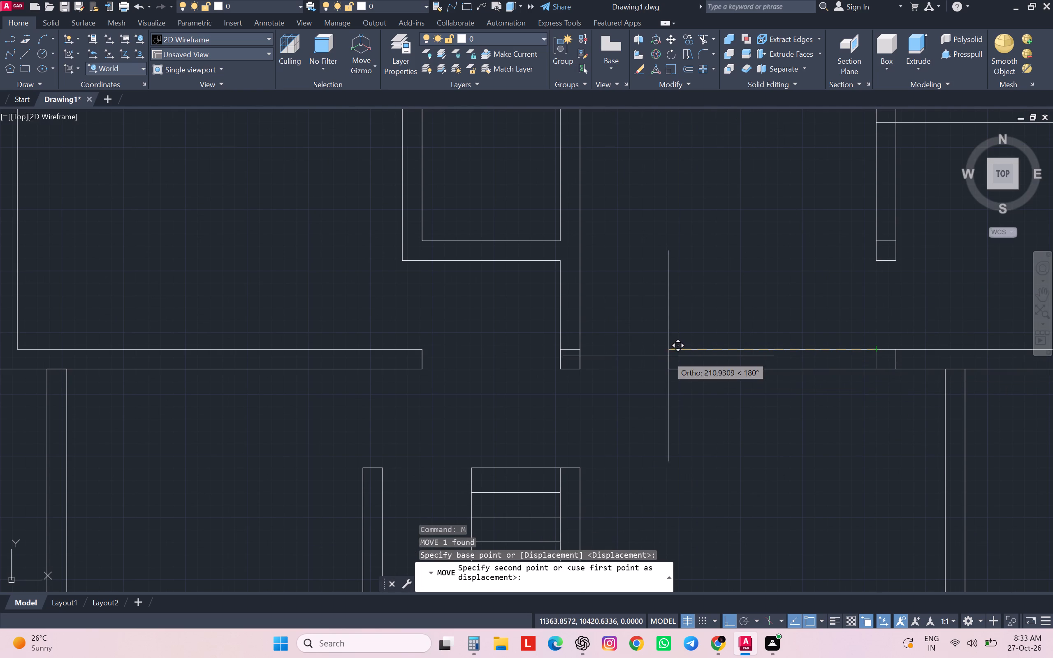
left_click(668, 352)
scroll(809, 389, "down", 1)
key("Escape")
key("Escape")
key("Escape")
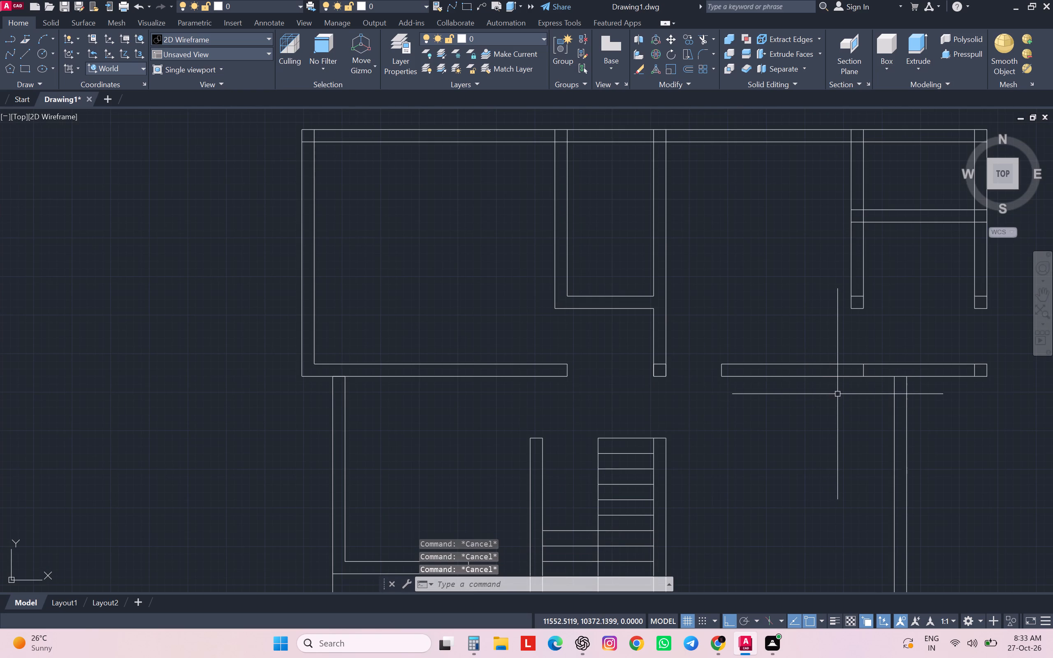
key("Escape")
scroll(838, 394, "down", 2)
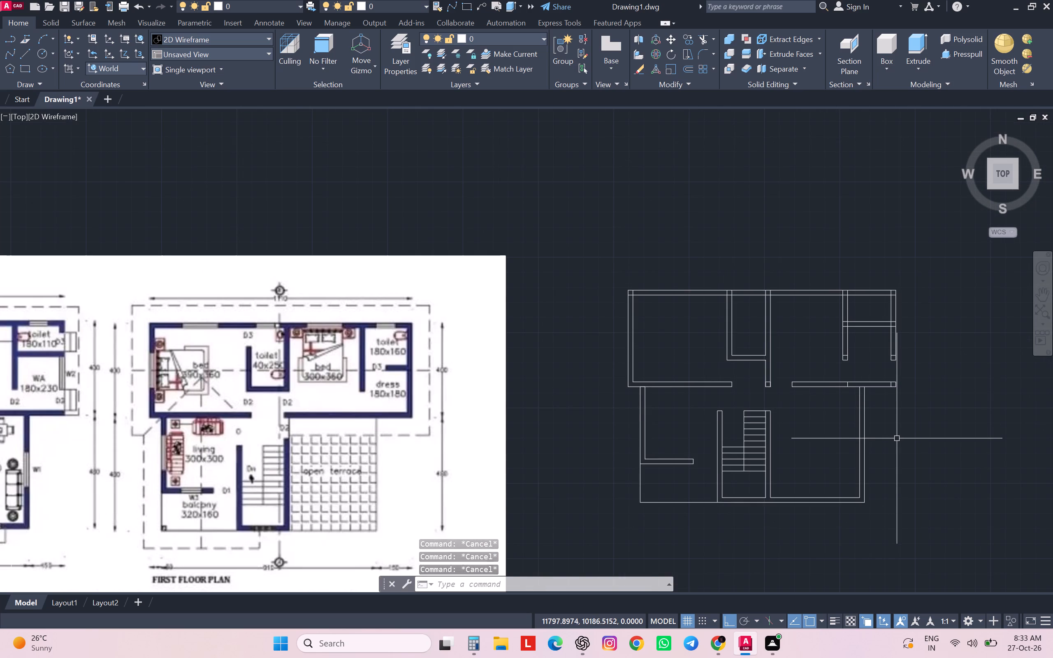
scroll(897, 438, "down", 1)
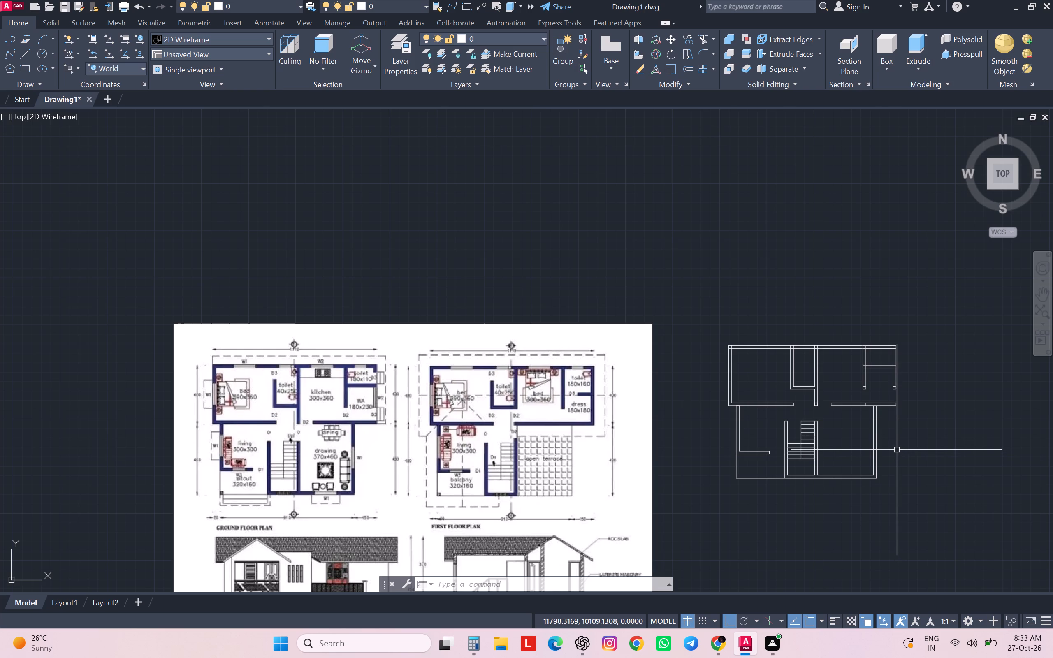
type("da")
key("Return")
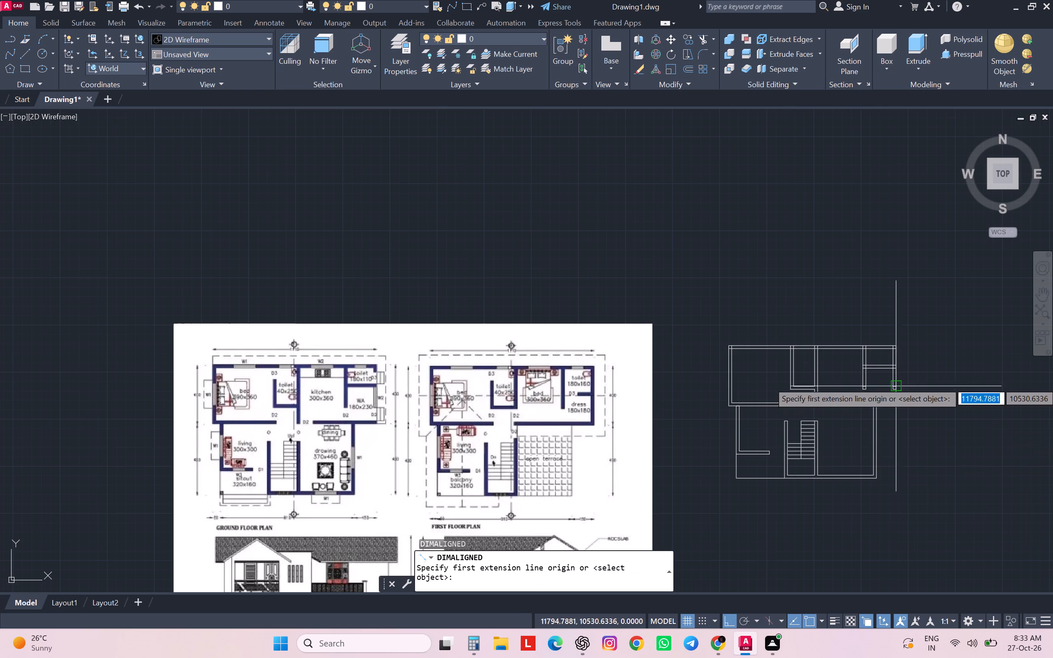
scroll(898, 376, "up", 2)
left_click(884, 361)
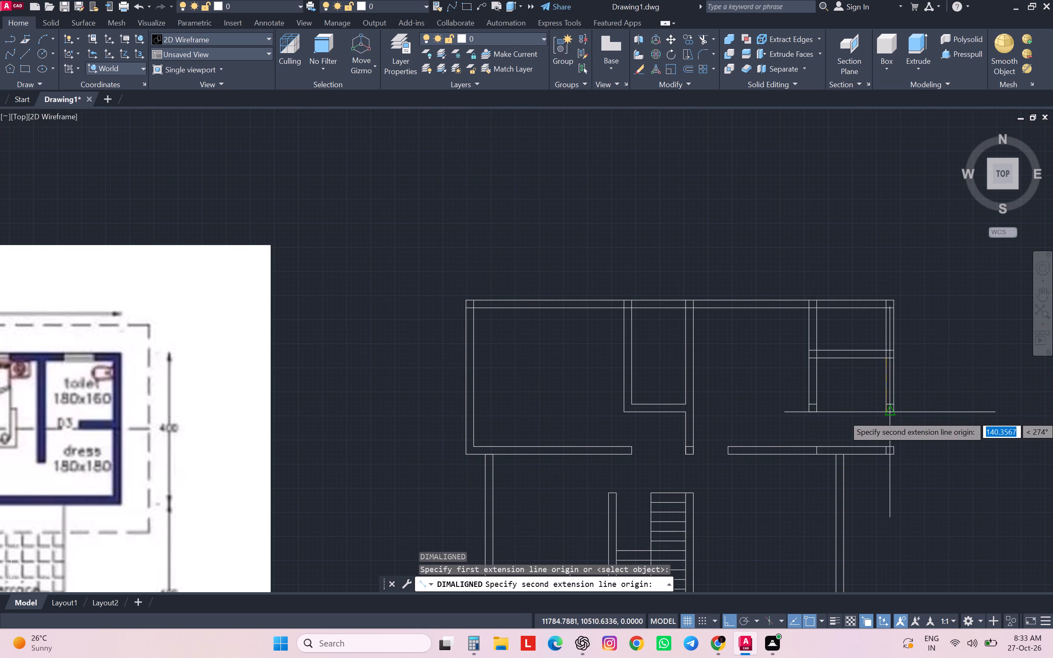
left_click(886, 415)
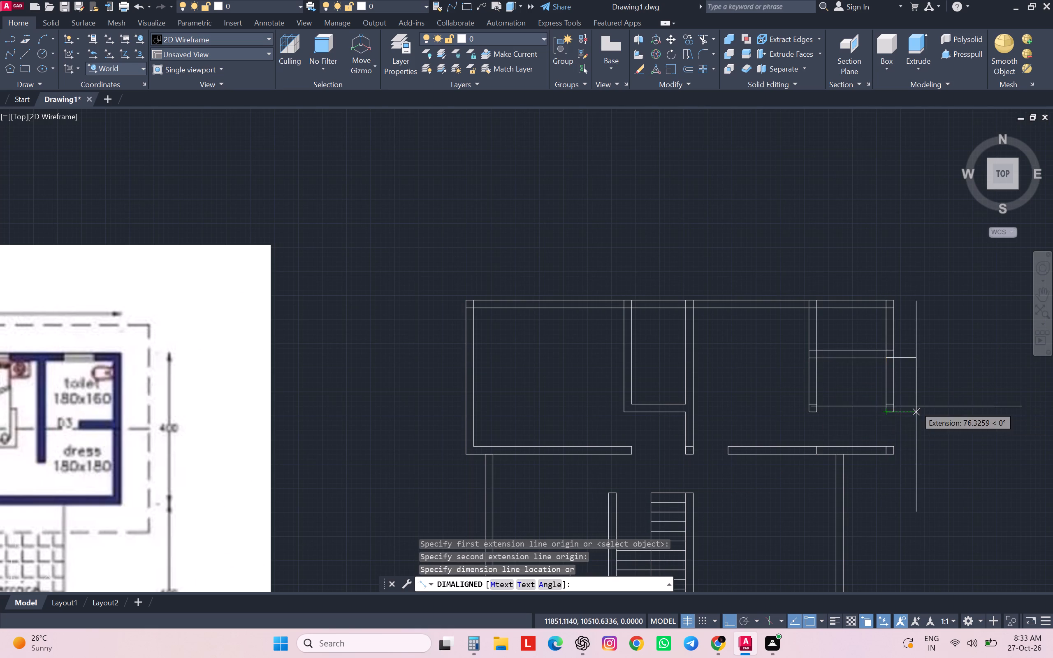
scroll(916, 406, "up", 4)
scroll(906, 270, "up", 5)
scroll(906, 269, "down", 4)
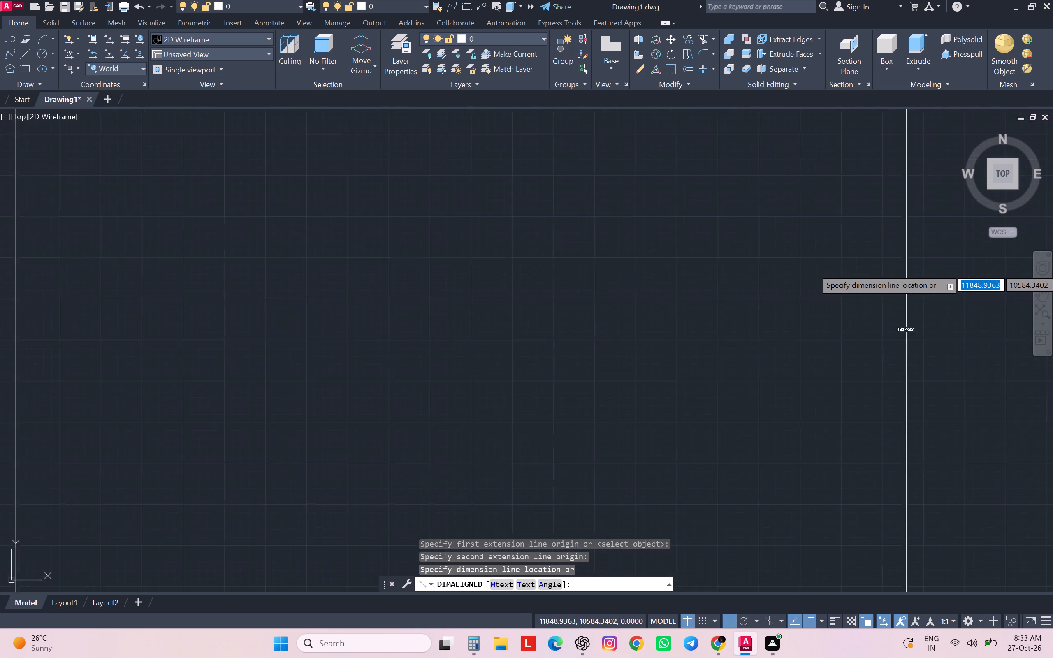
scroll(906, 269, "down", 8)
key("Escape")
Set the Standard dimension style's text height to 20 and make that style current.
key("d")
key("Return")
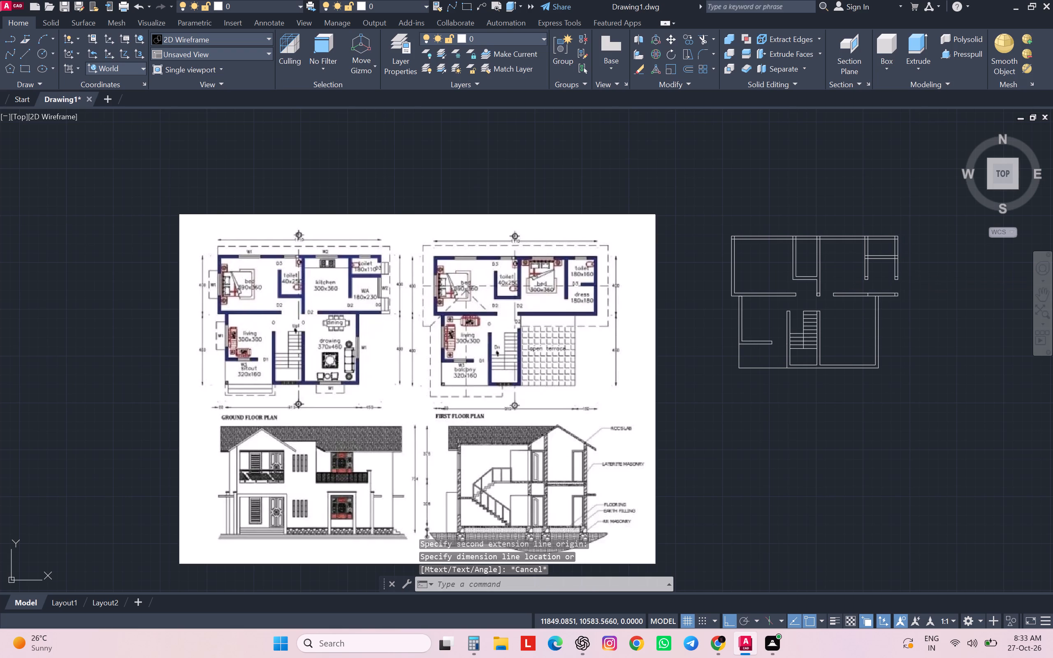
left_click(666, 292)
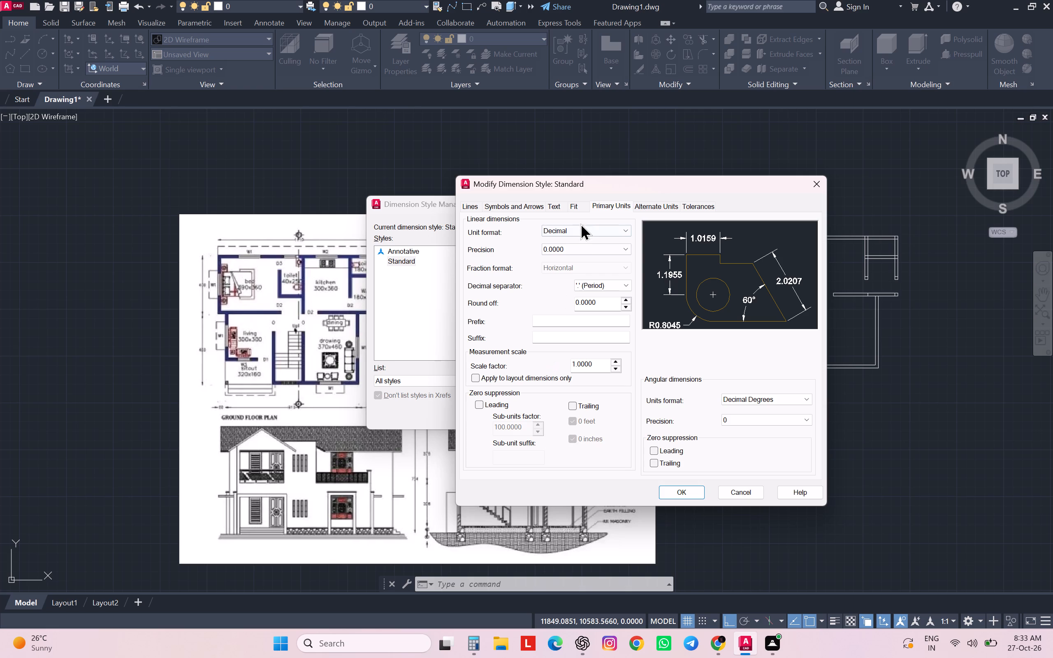
left_click(548, 204)
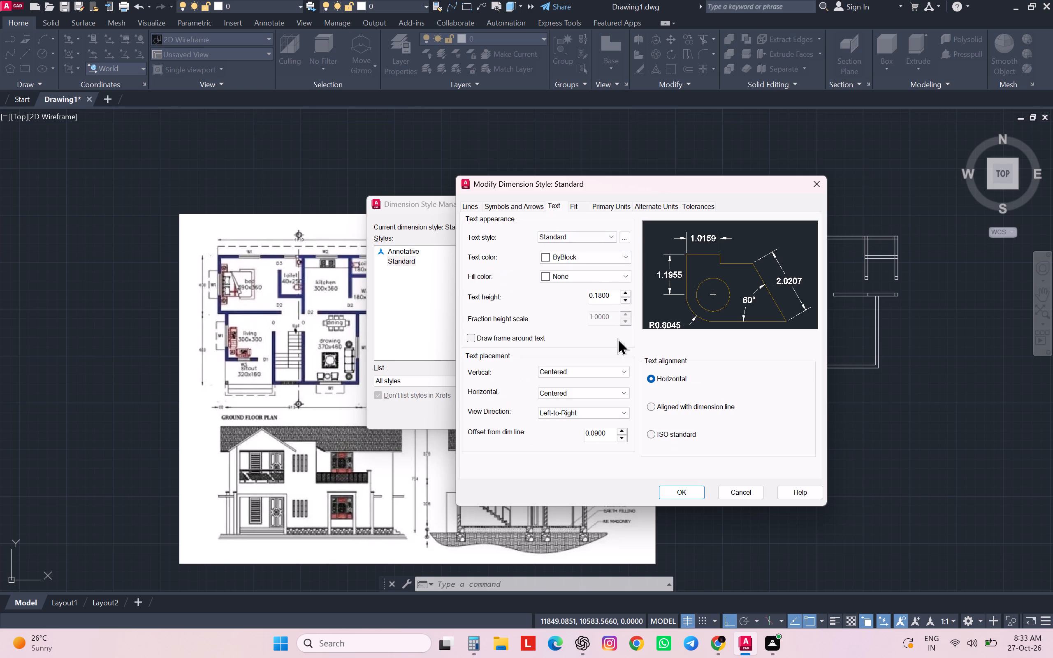
left_click_drag(615, 294, 582, 259)
left_click_drag(582, 259, 567, 269)
type("20")
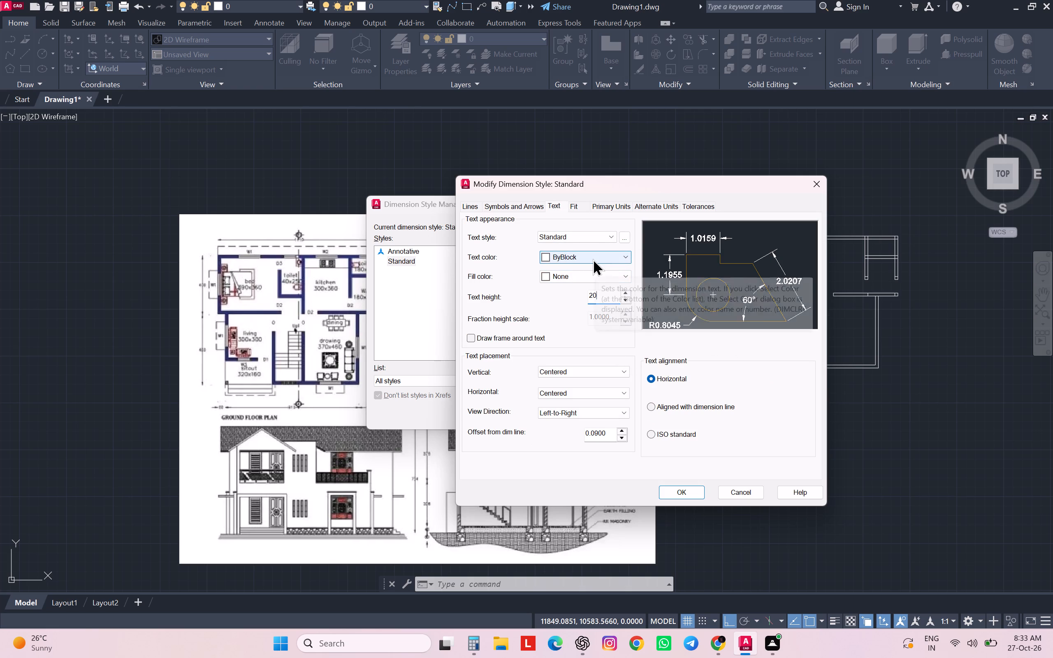
key("Return")
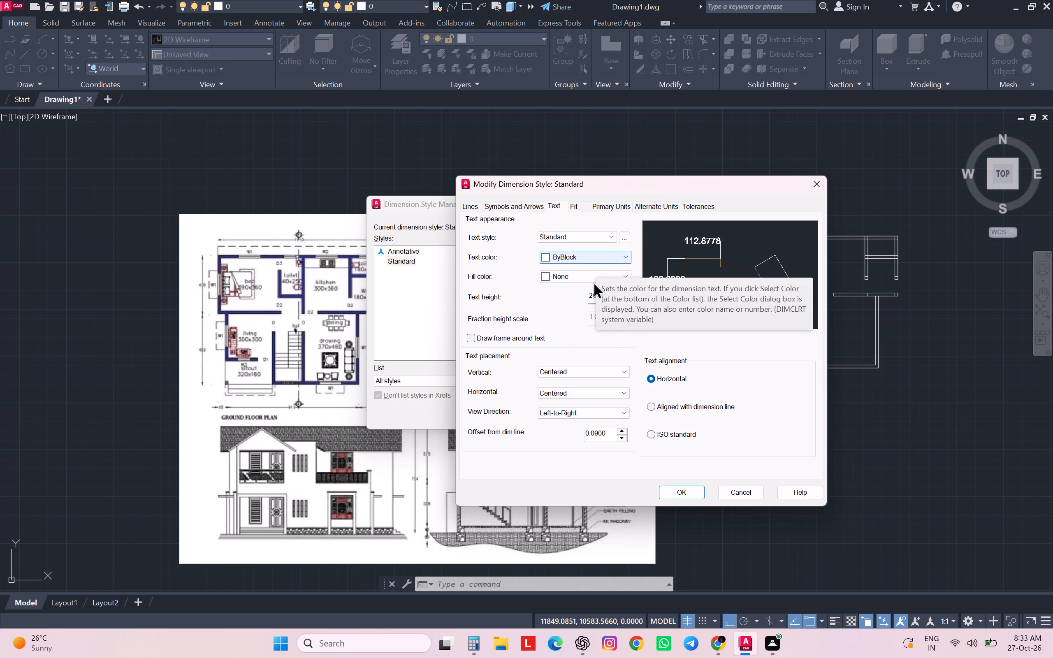
left_click(661, 504)
left_click(670, 497)
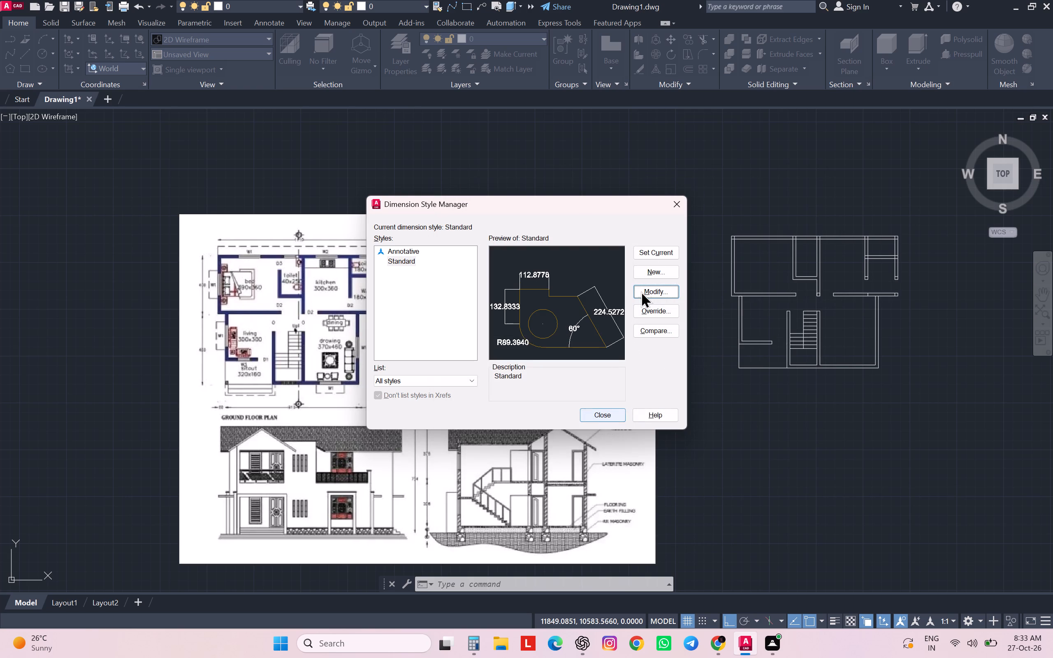
left_click(649, 255)
left_click(604, 418)
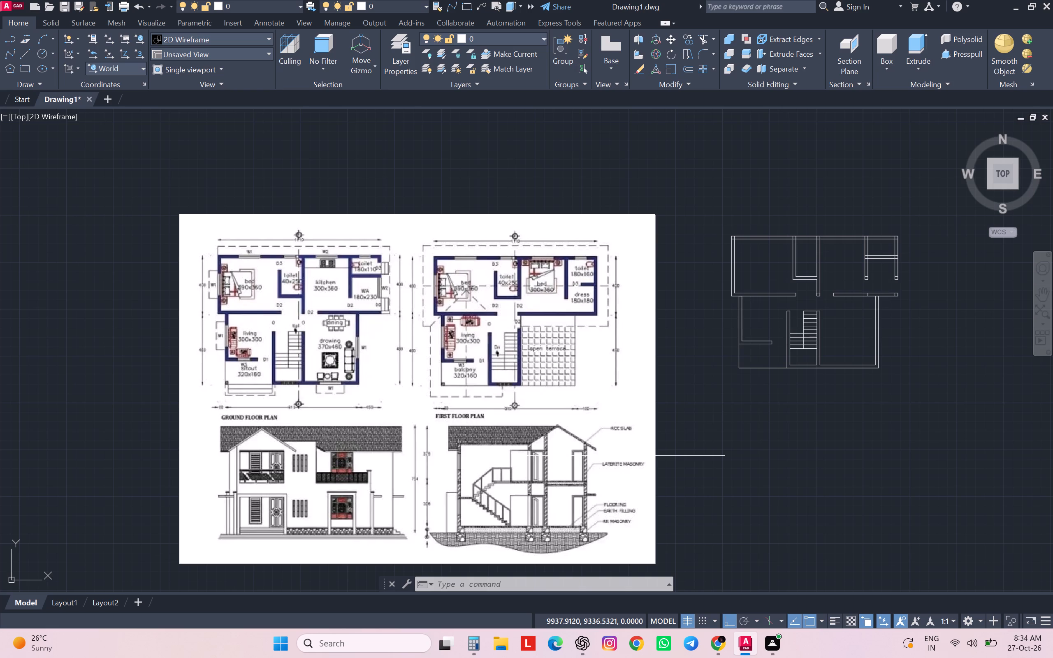
key("Escape")
key("Escape")
key("Escape")
key("Escape")
key("Escape")
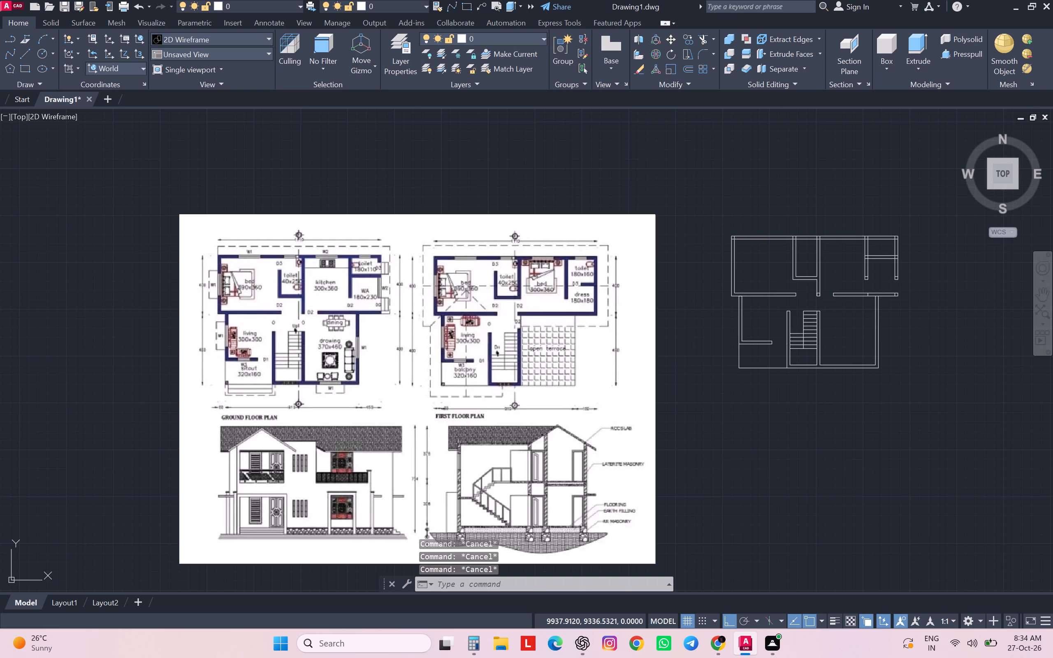
Draw a 140 by 20 cm rectangle for a window symbol in the empty space below the plan.
type("rec")
key("Return")
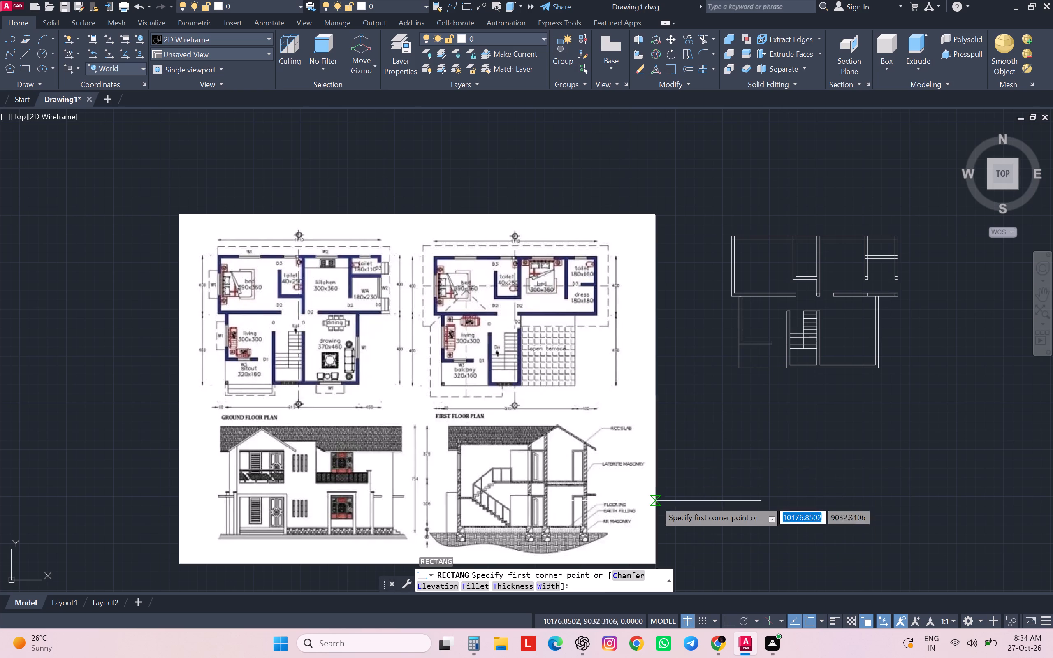
left_click(708, 445)
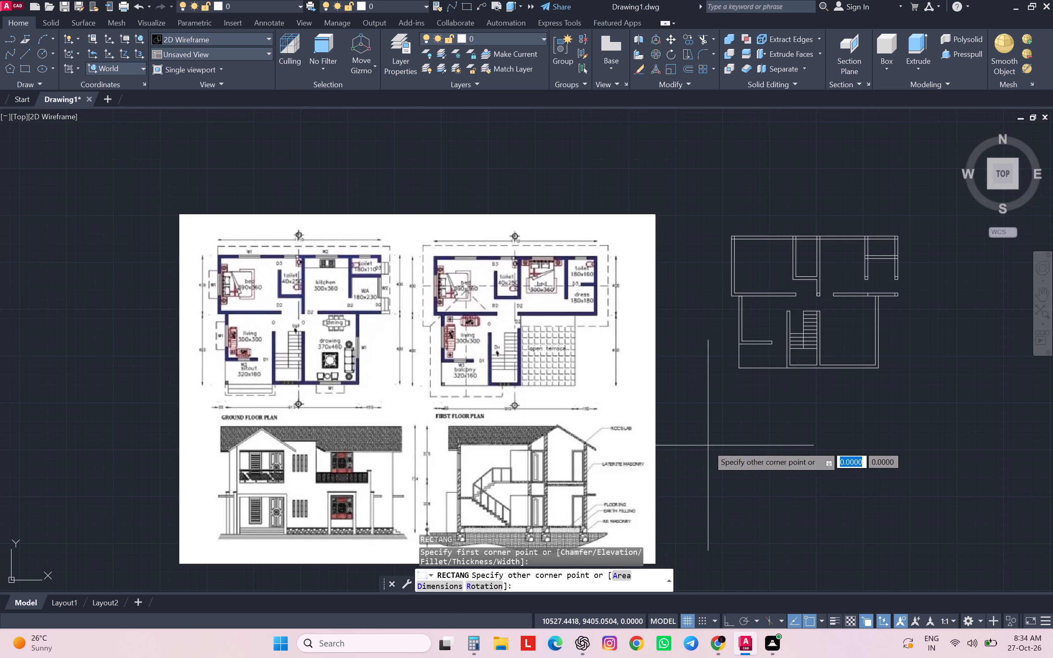
type("140")
type(",20")
key("Return")
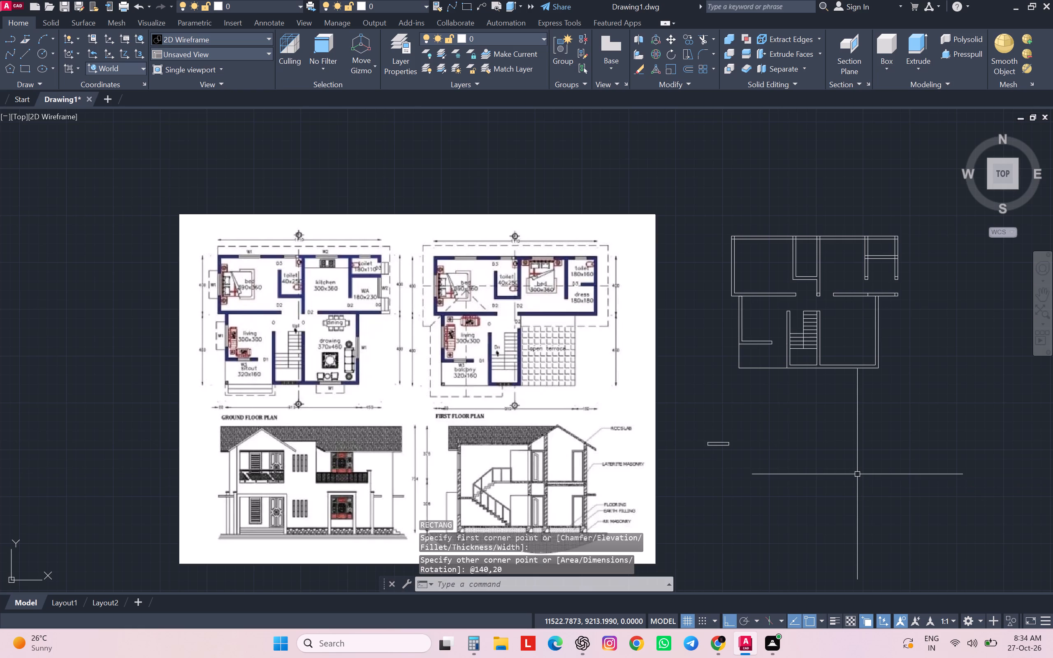
Draw a horizontal centre line through the window rectangle between the midpoints of its short sides.
scroll(780, 452, "up", 3)
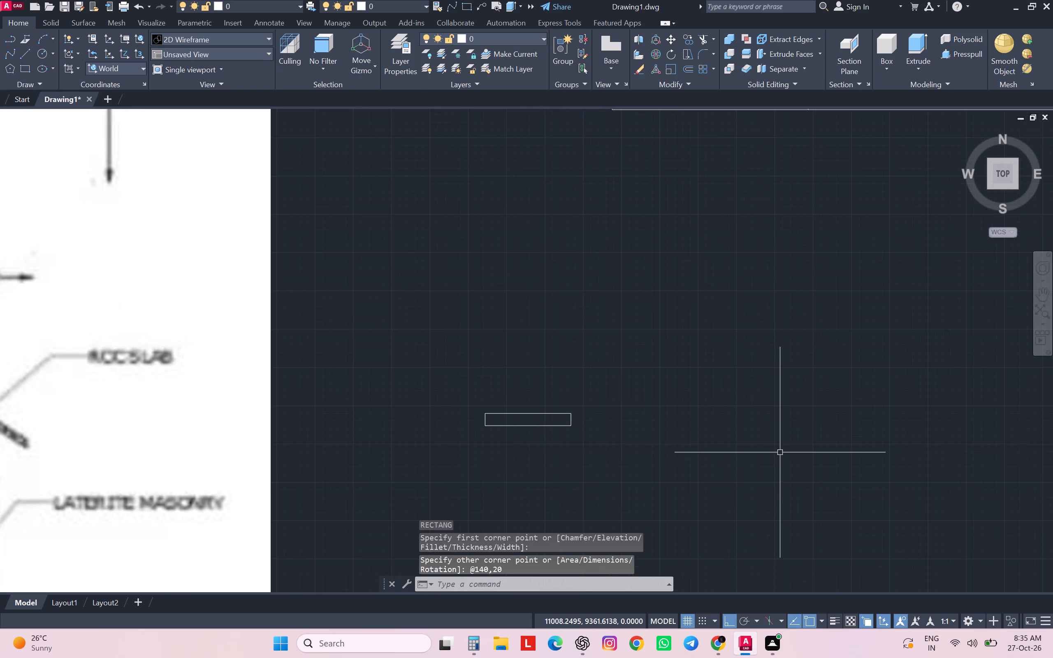
key("l")
key("Return")
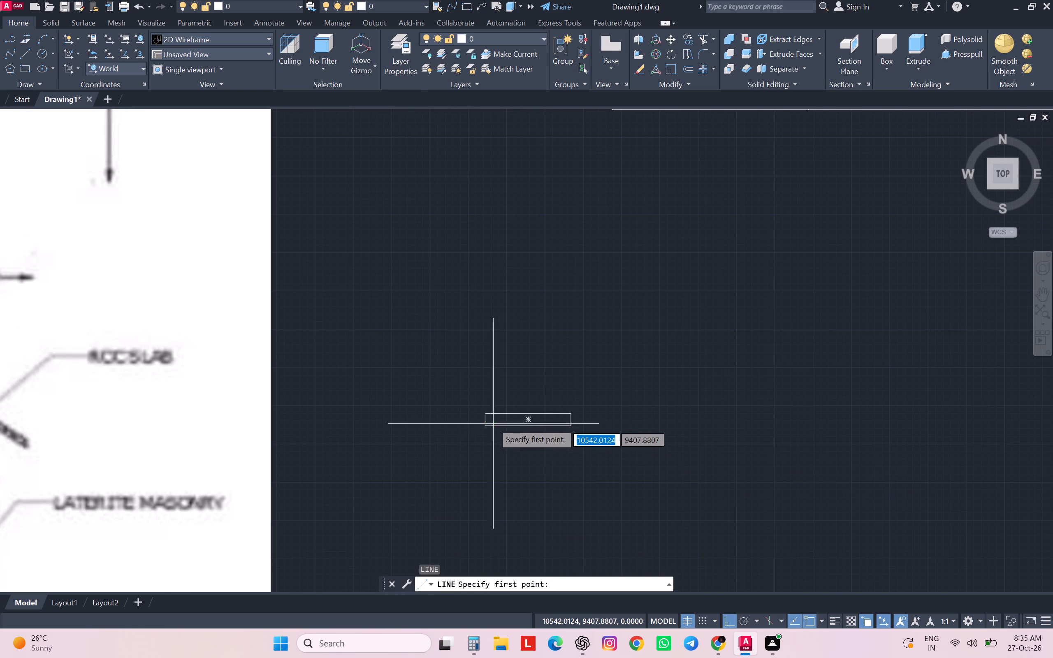
left_click(489, 421)
left_click(569, 419)
key("Escape")
Move the window rectangle with its centre line to just above the plan's upper-left corner, outside the top wall.
left_click(588, 393)
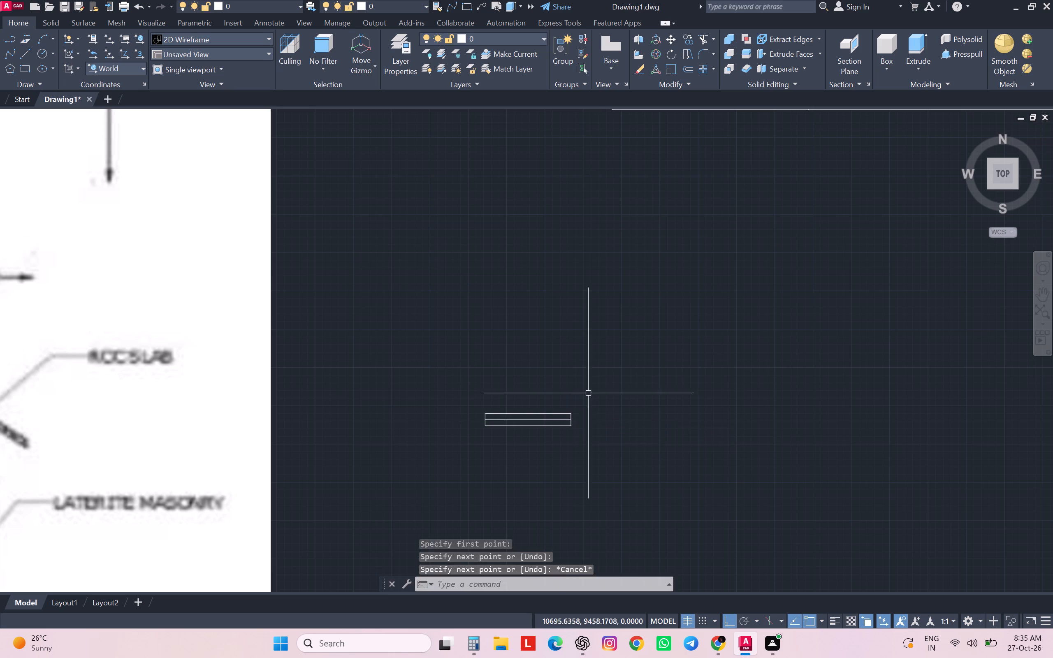
left_click(478, 438)
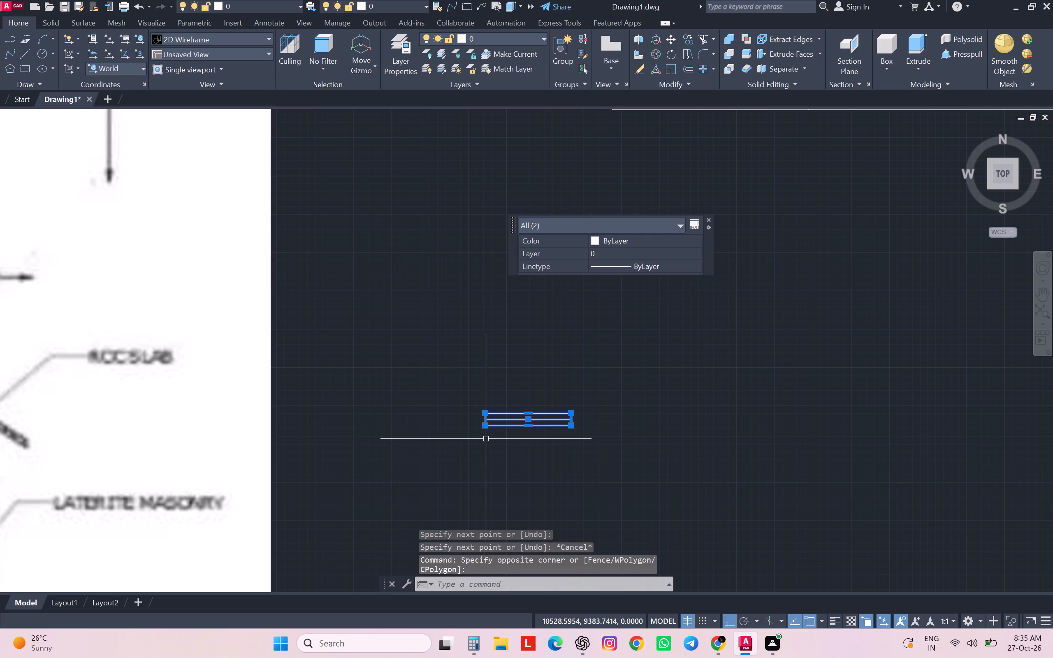
key("m")
key("Return")
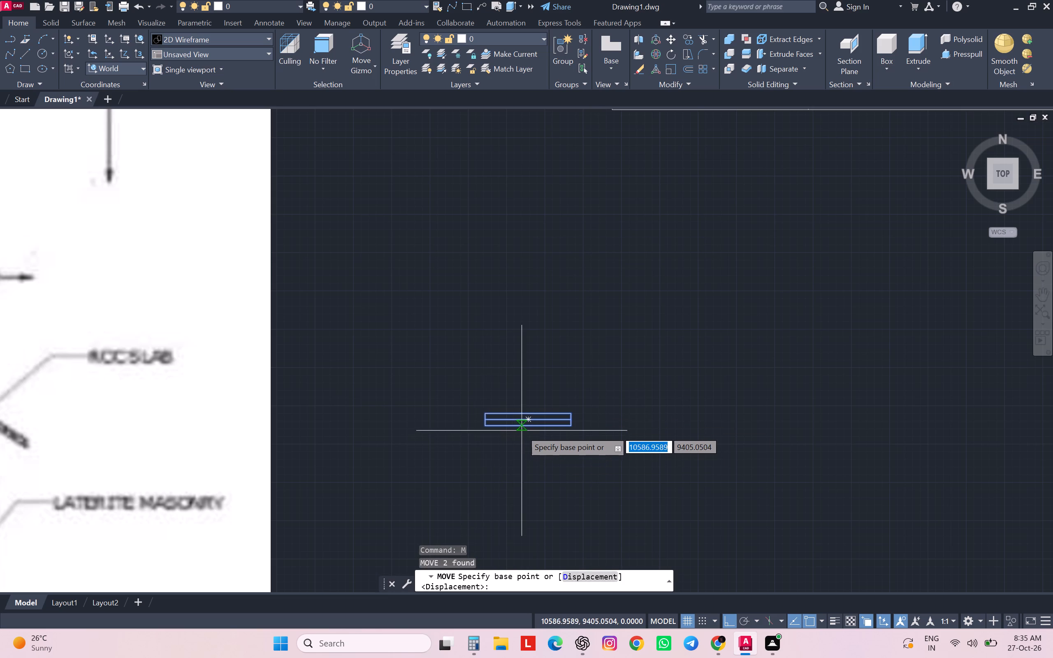
left_click(525, 428)
scroll(525, 428, "down", 4)
scroll(525, 428, "up", 1)
scroll(525, 428, "down", 3)
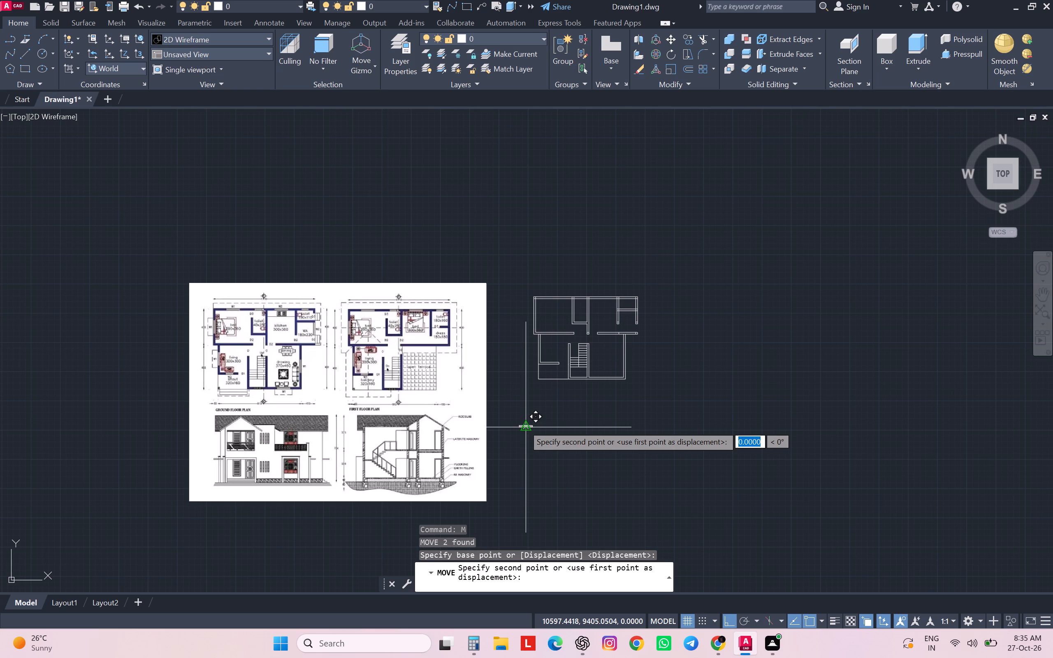
scroll(291, 322, "up", 1)
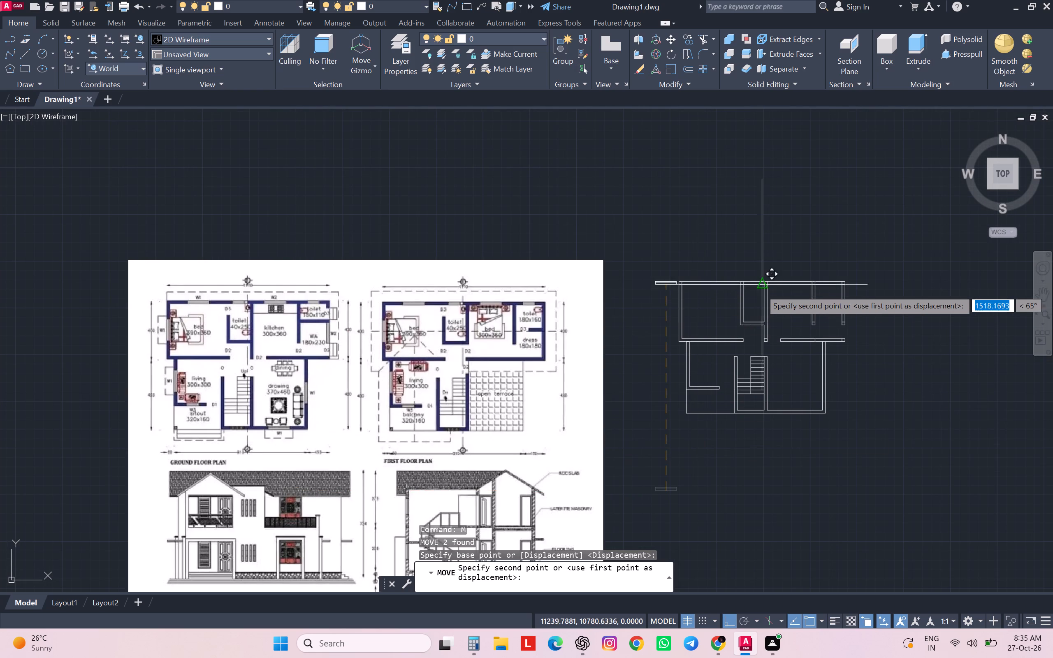
scroll(770, 289, "up", 2)
scroll(770, 289, "down", 1)
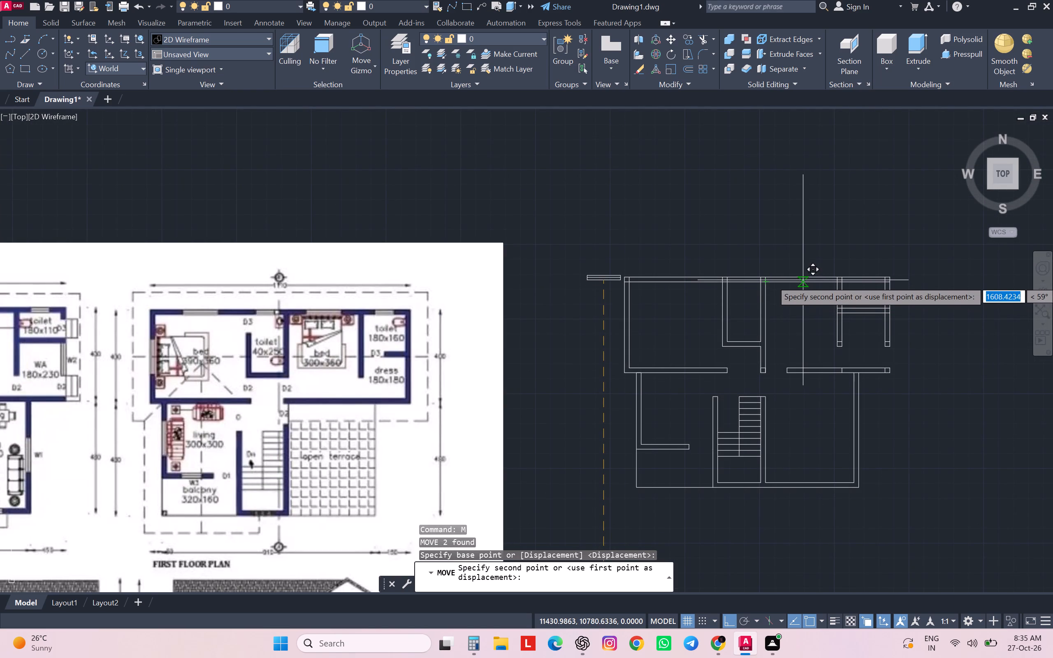
left_click(794, 238)
key("Escape")
key("Escape")
key("Escape")
key("Escape")
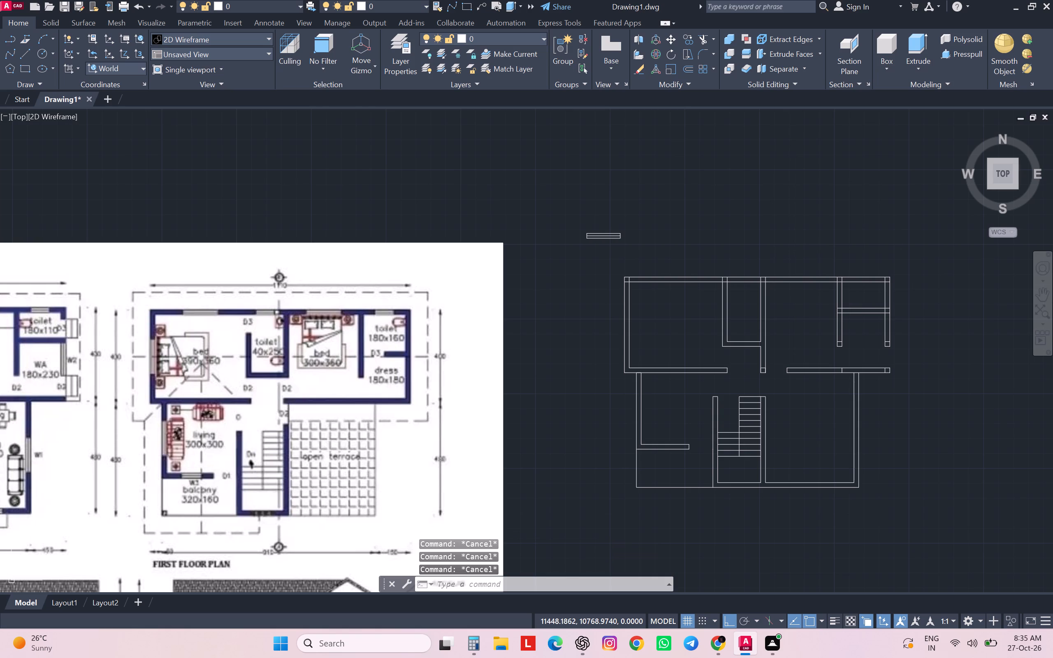
key("Escape")
Trim the top wall's inner line where it crosses both walls of the middle toilet, the right toilet's partition and the right outer wall.
type("tr")
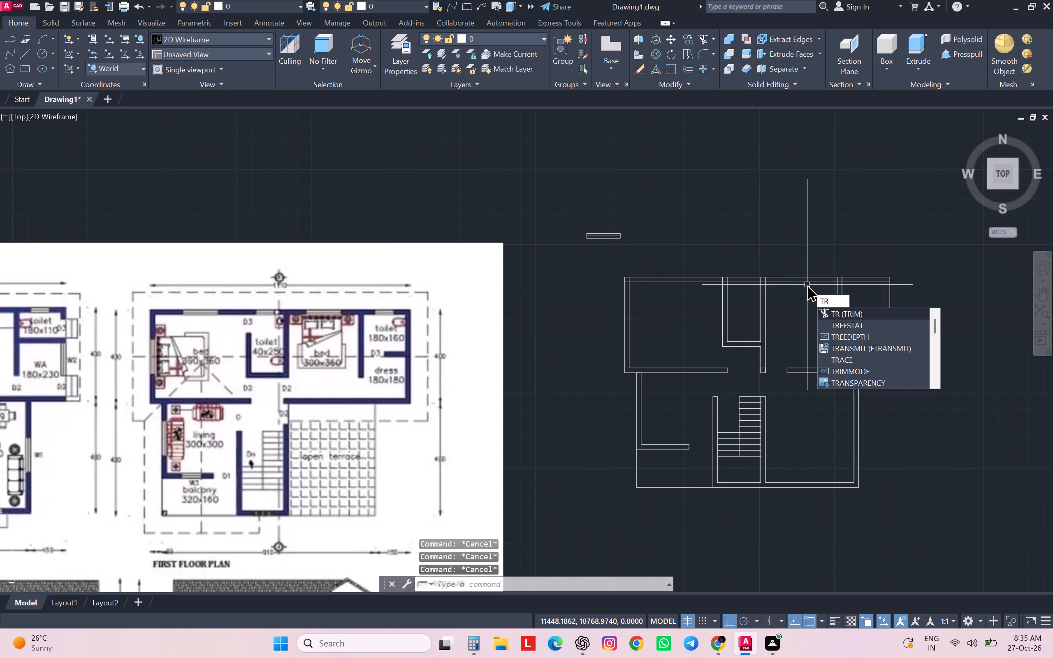
key("space")
scroll(784, 276, "up", 4)
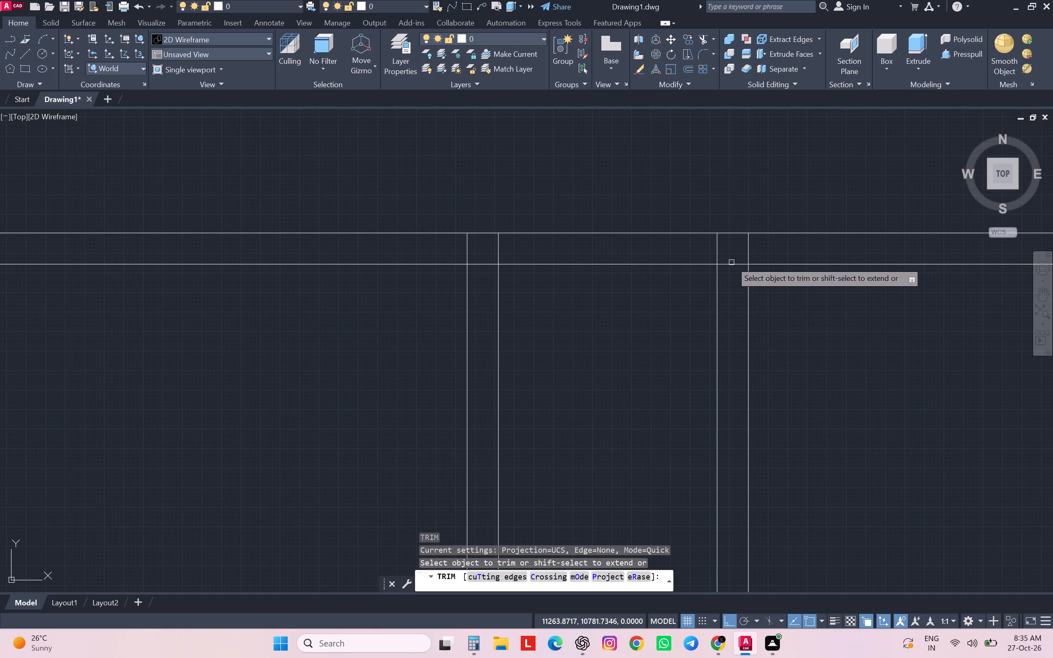
left_click(731, 248)
left_click(733, 302)
left_click(487, 258)
left_click(484, 292)
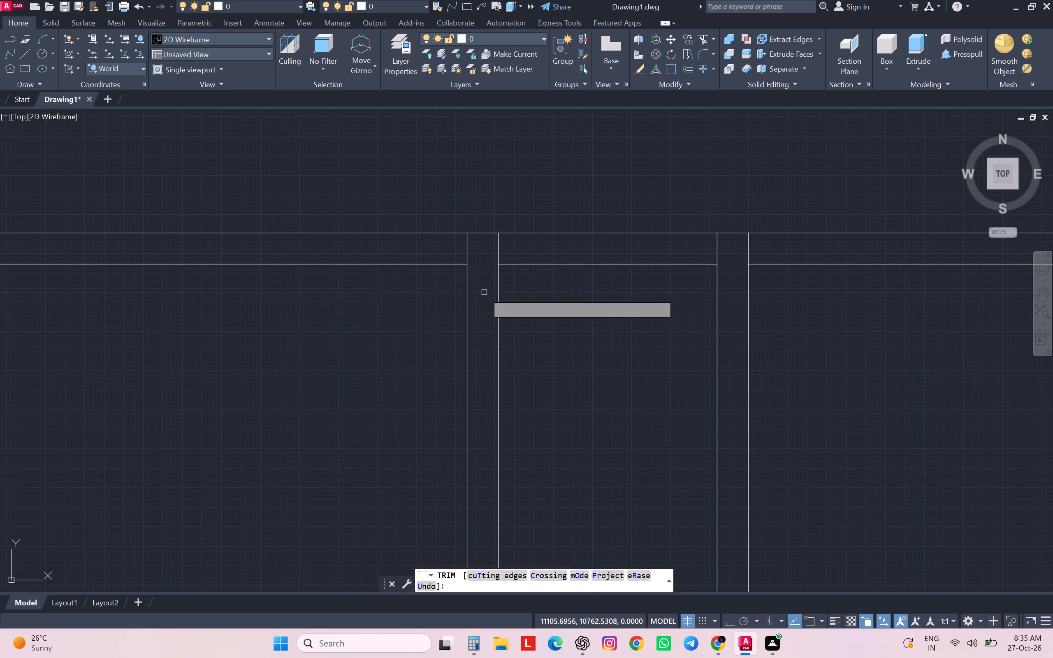
scroll(485, 287, "down", 3)
scroll(676, 282, "up", 3)
left_click(642, 270)
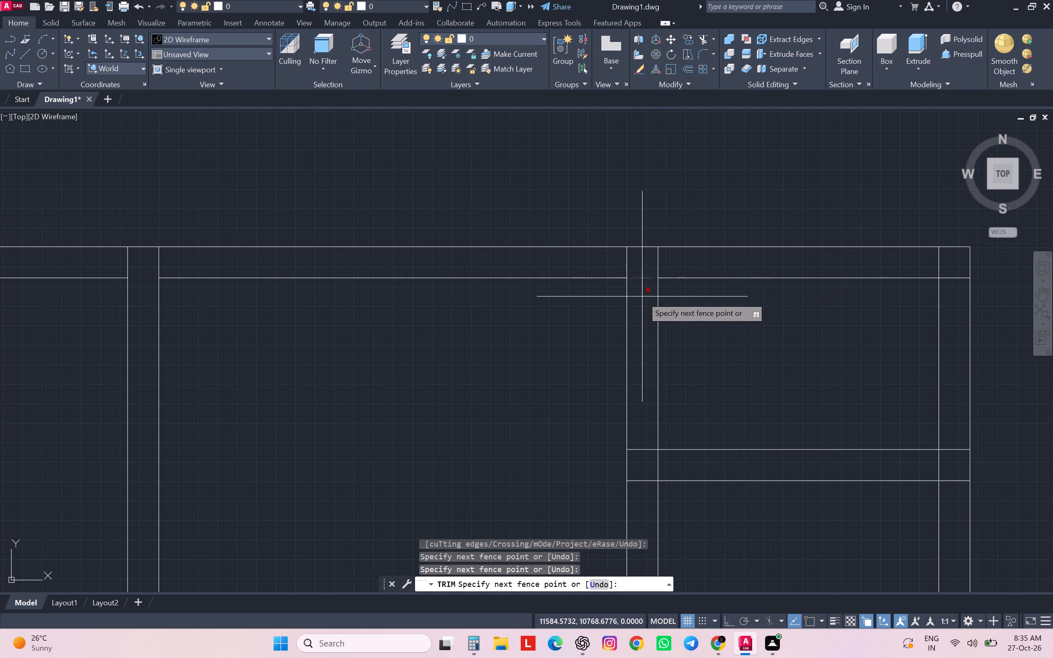
left_click(642, 297)
left_click(951, 273)
left_click(955, 295)
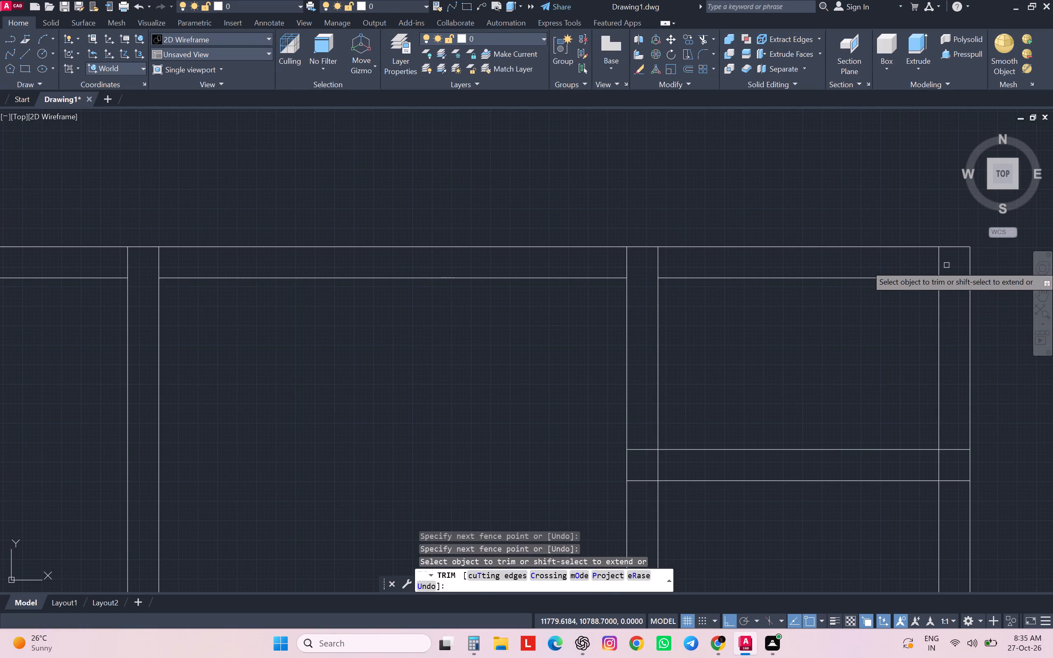
Trim the vertical wall line stubs inside the top wall's thickness, from the right outer wall to the middle toilet.
left_click(946, 265)
scroll(946, 265, "down", 1)
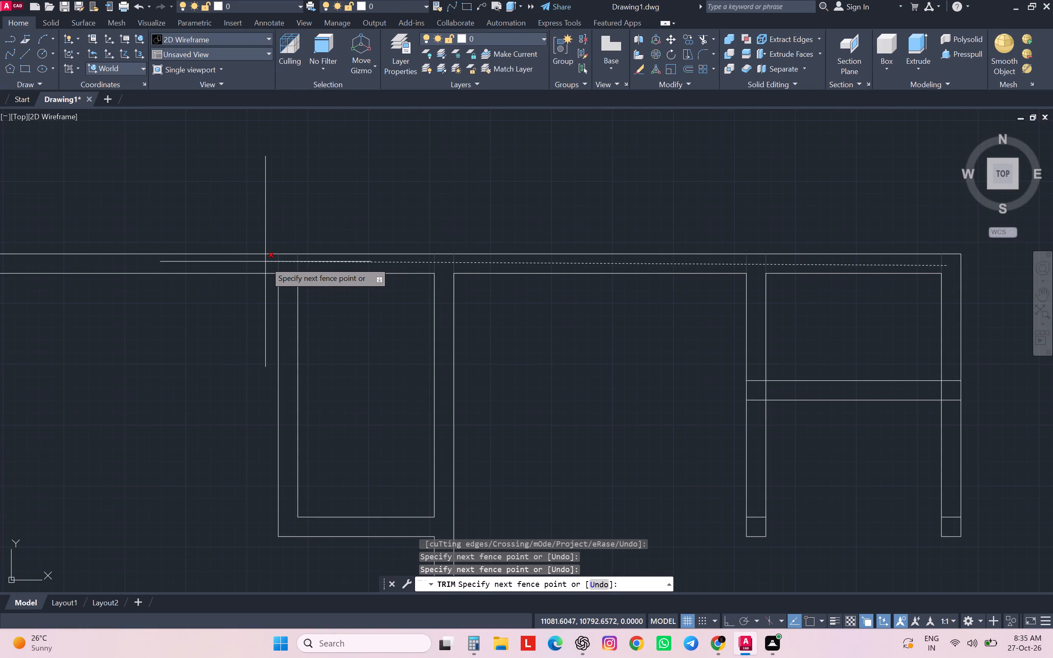
left_click(265, 262)
scroll(461, 223, "down", 2)
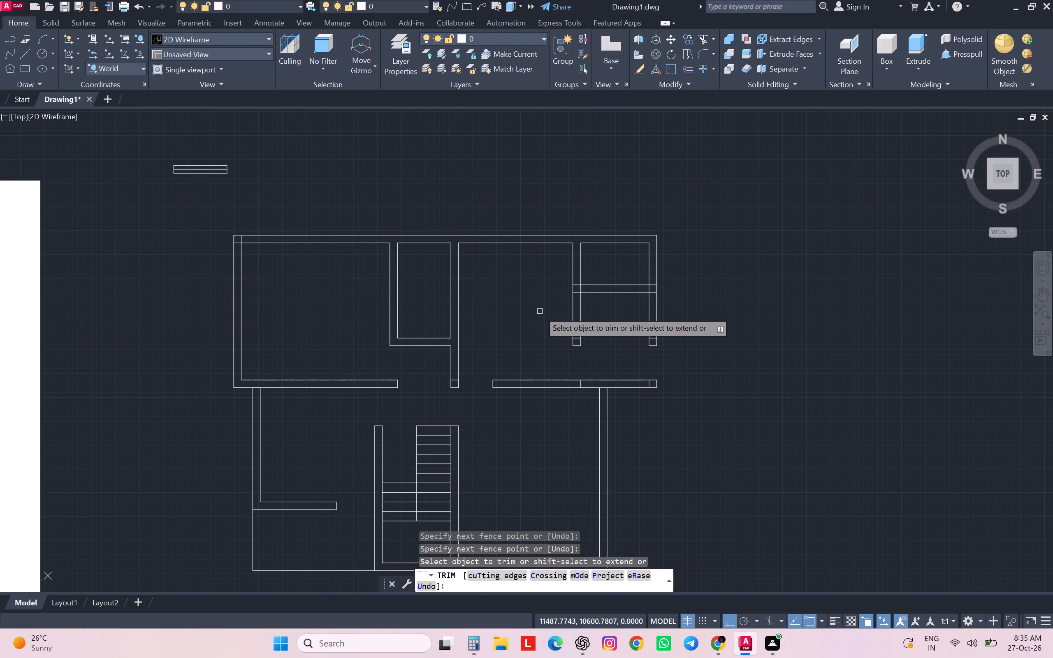
key("Escape")
key("Escape")
key("Escape")
key("Escape")
Move the window symbol with its centre line into the top wall of the 300x360 bedroom, between the middle and right toilets.
left_click(234, 160)
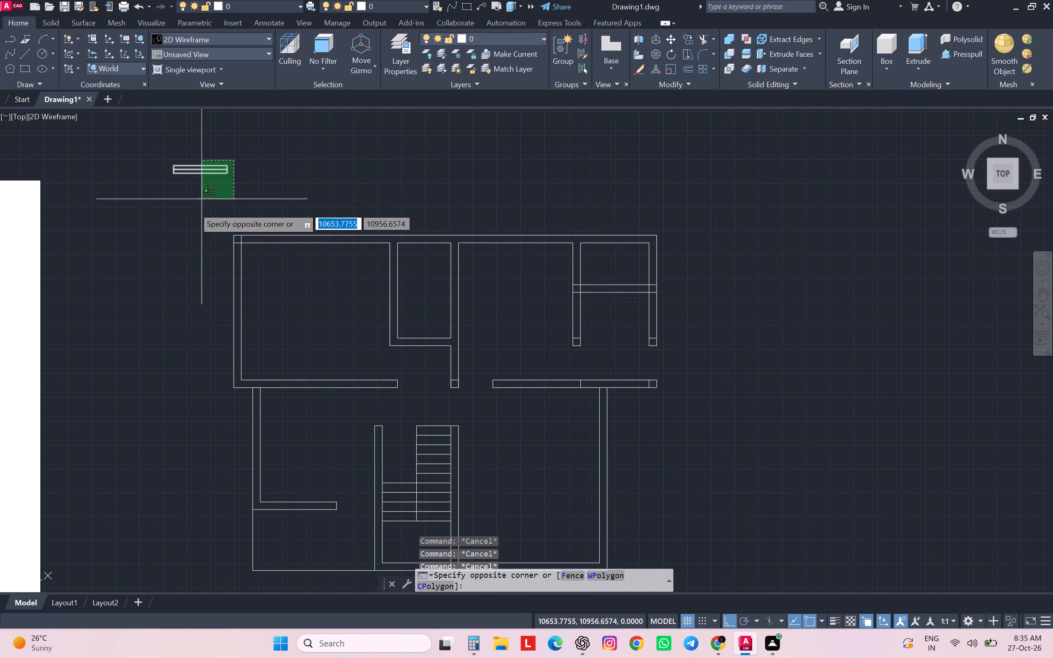
left_click(166, 234)
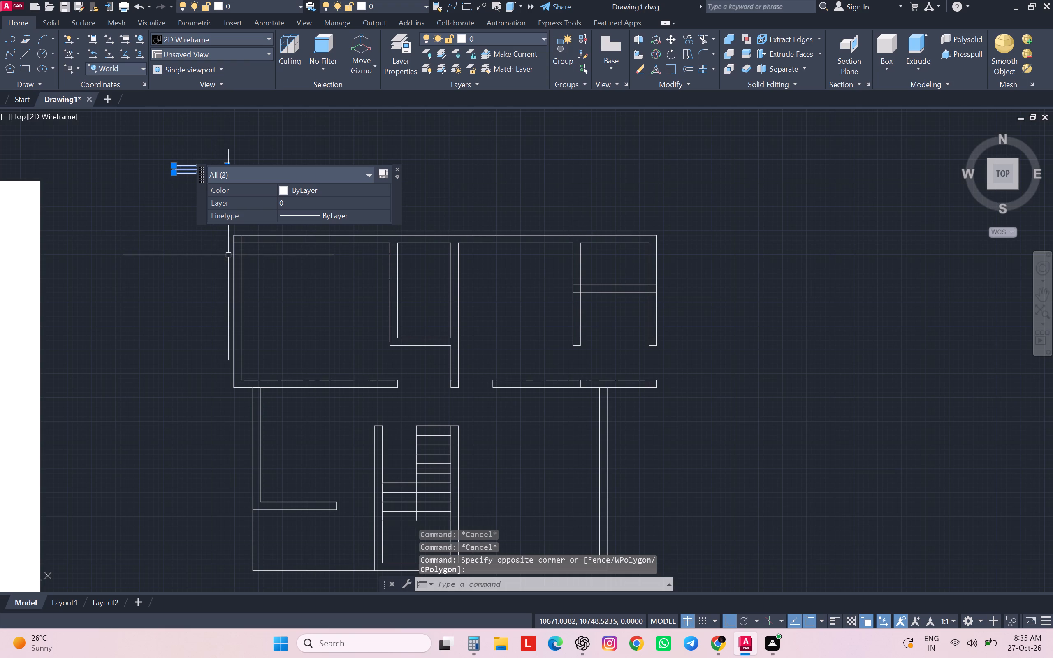
key("m")
key("Return")
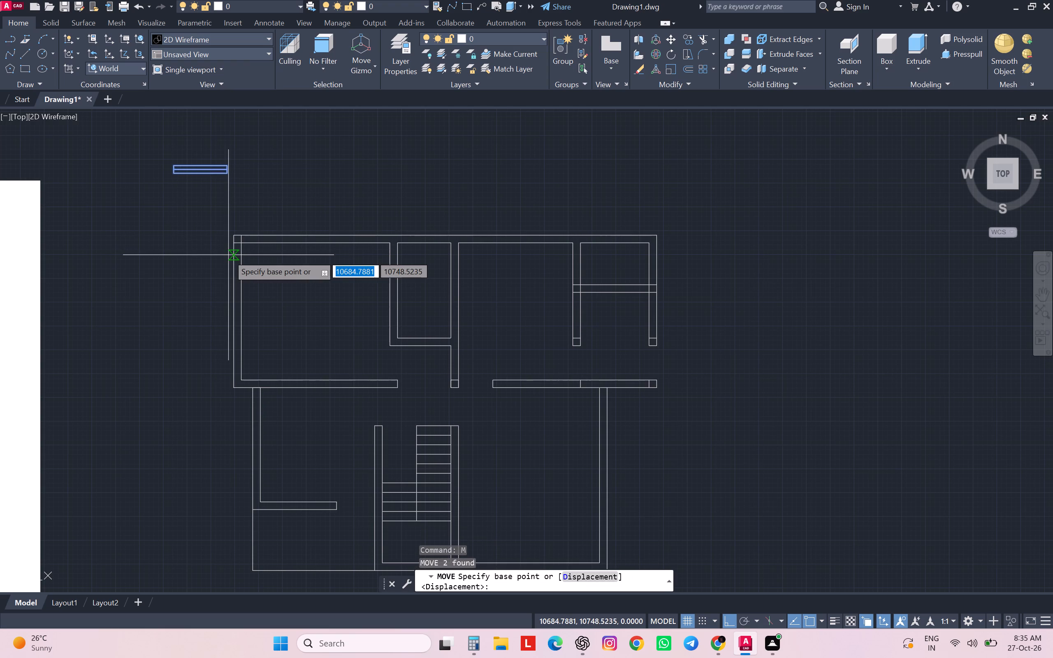
left_click(199, 171)
left_click(513, 248)
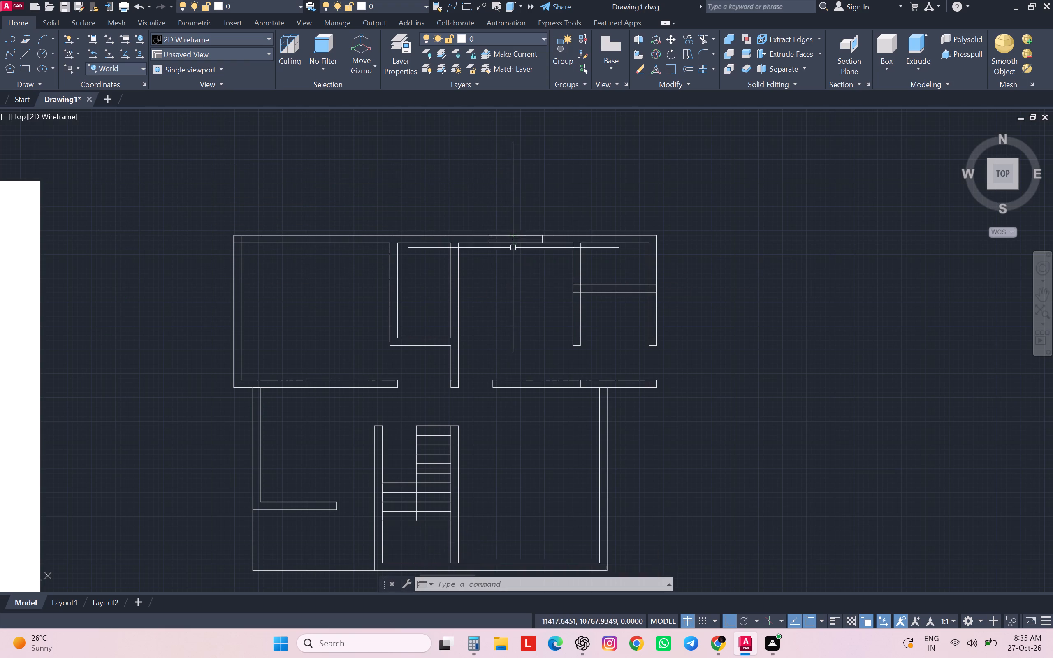
scroll(556, 210, "down", 2)
key("Escape")
key("Escape")
scroll(603, 239, "up", 1)
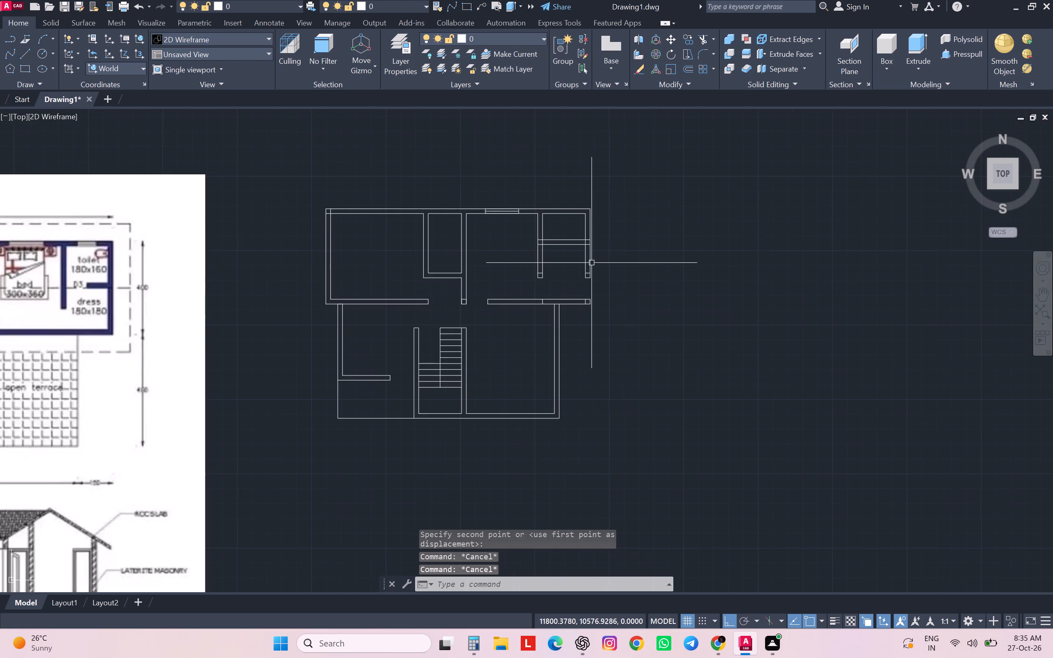
Trim the leftover lines at the dress room and passage wall ends, inside the lower bedroom wall, and across the terrace wall junction.
scroll(591, 263, "up", 2)
key("t")
type("r")
key("space")
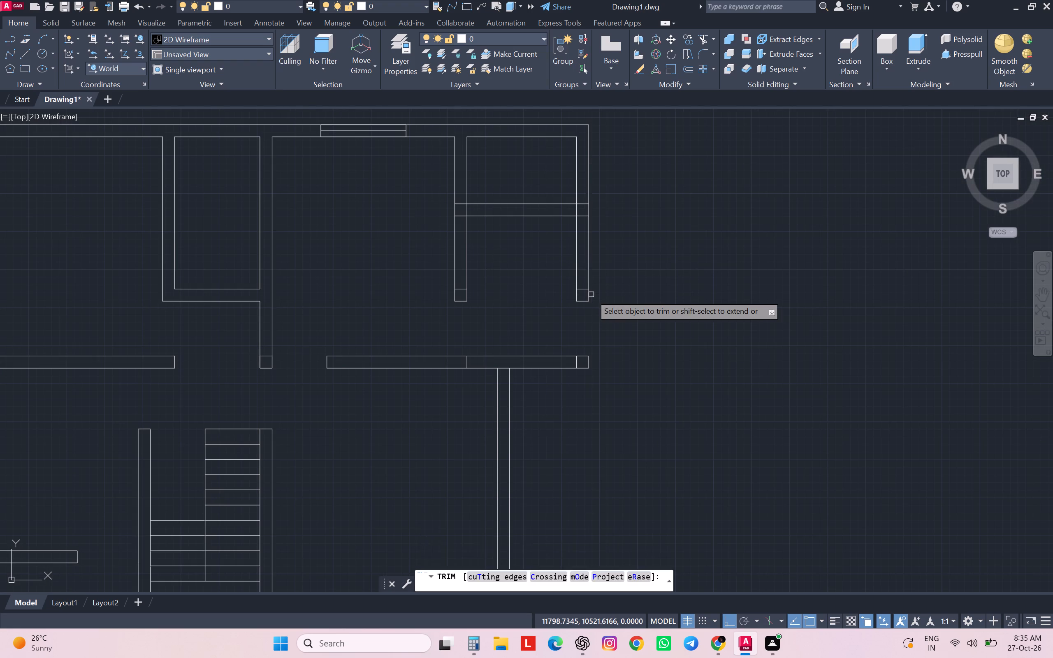
left_click(584, 291)
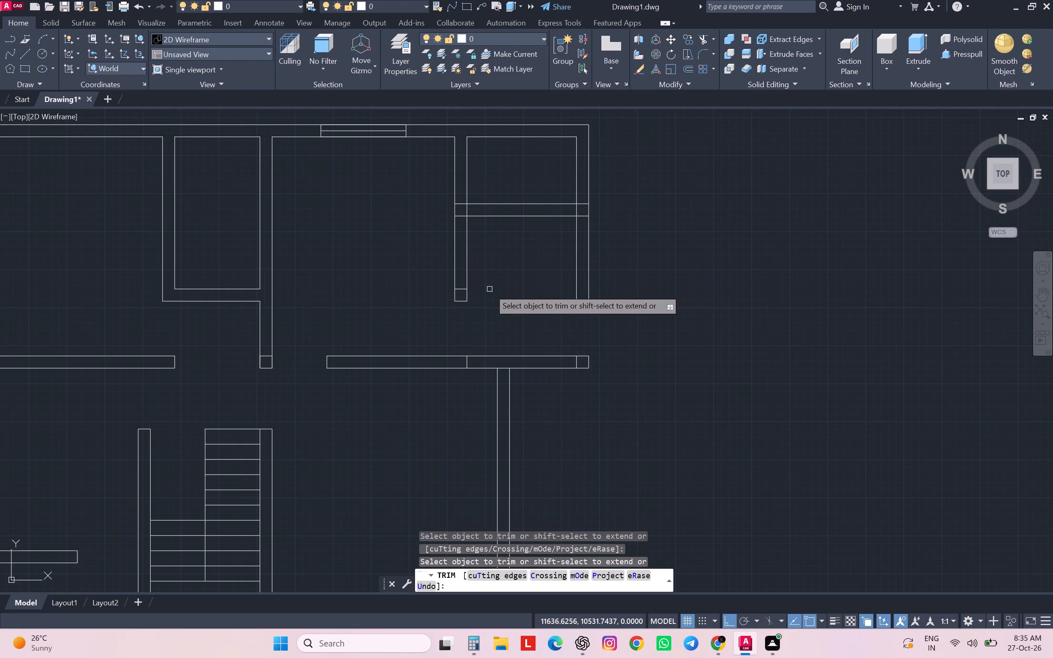
left_click(463, 290)
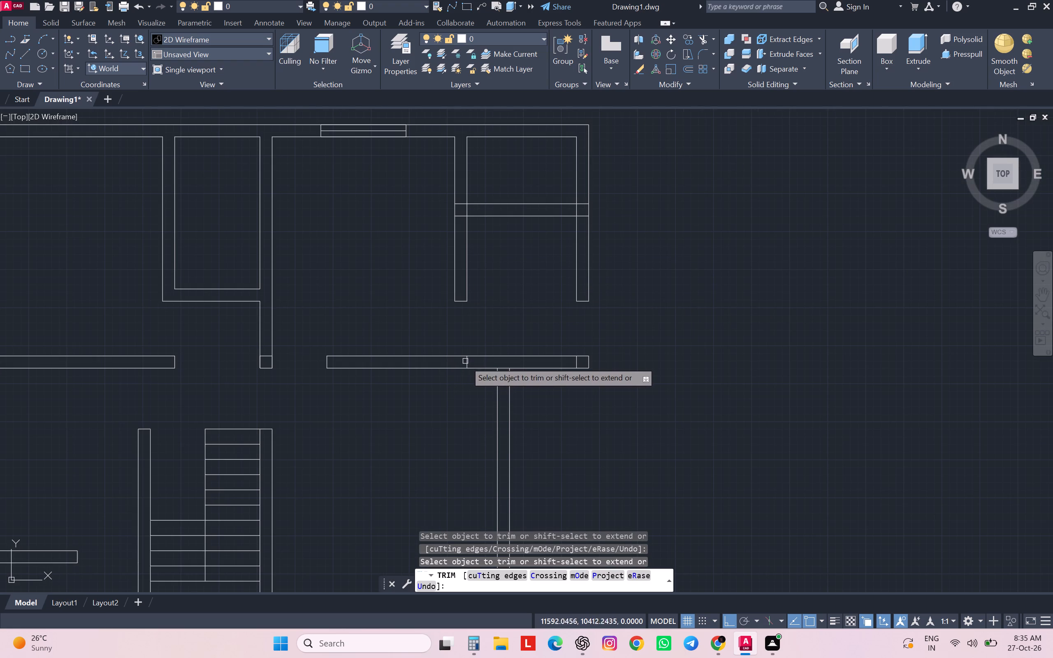
left_click(466, 361)
left_click(576, 365)
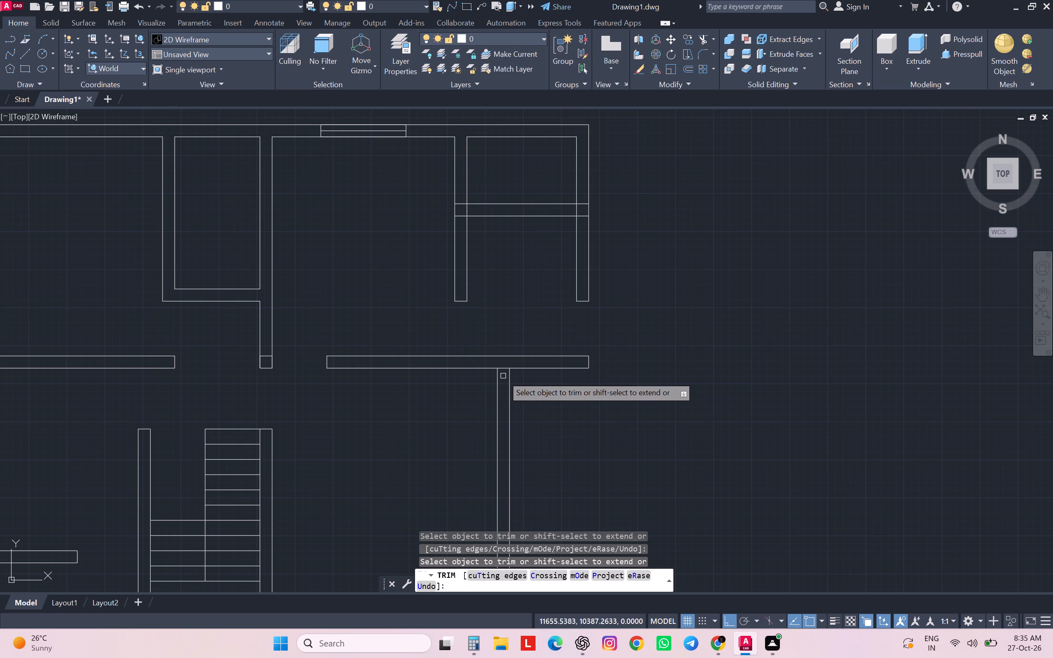
left_click(506, 370)
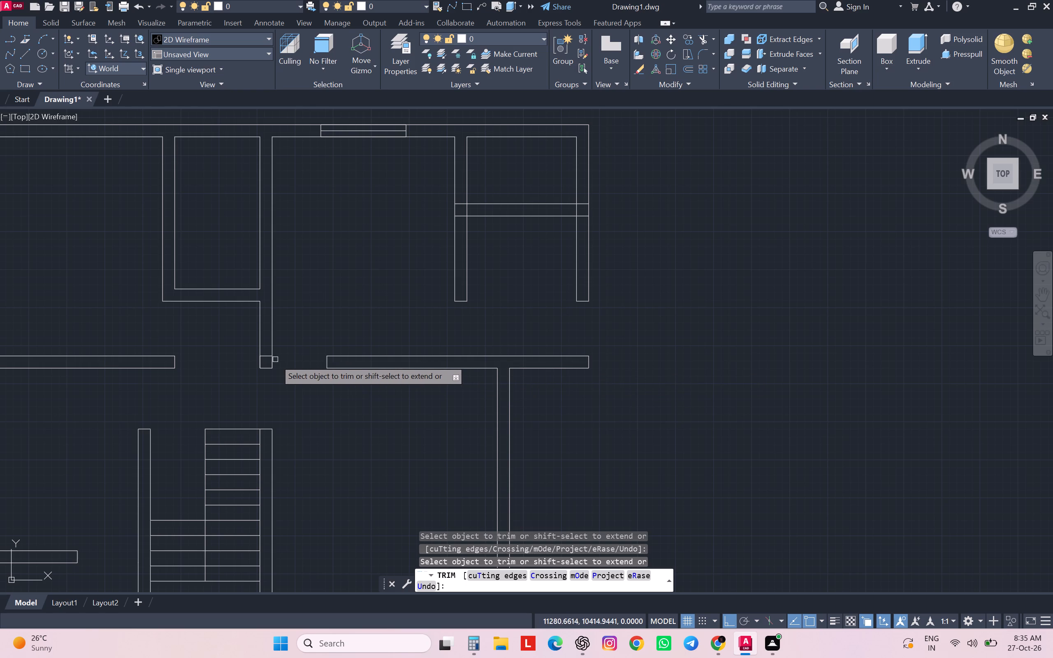
left_click(265, 357)
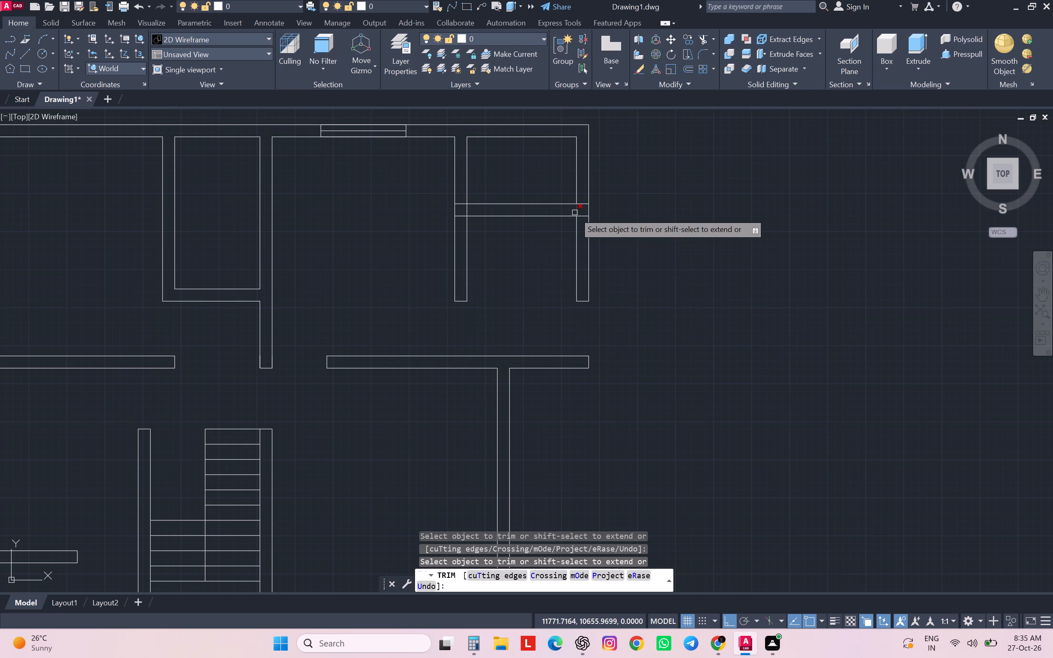
middle_click_drag(591, 236, 637, 308)
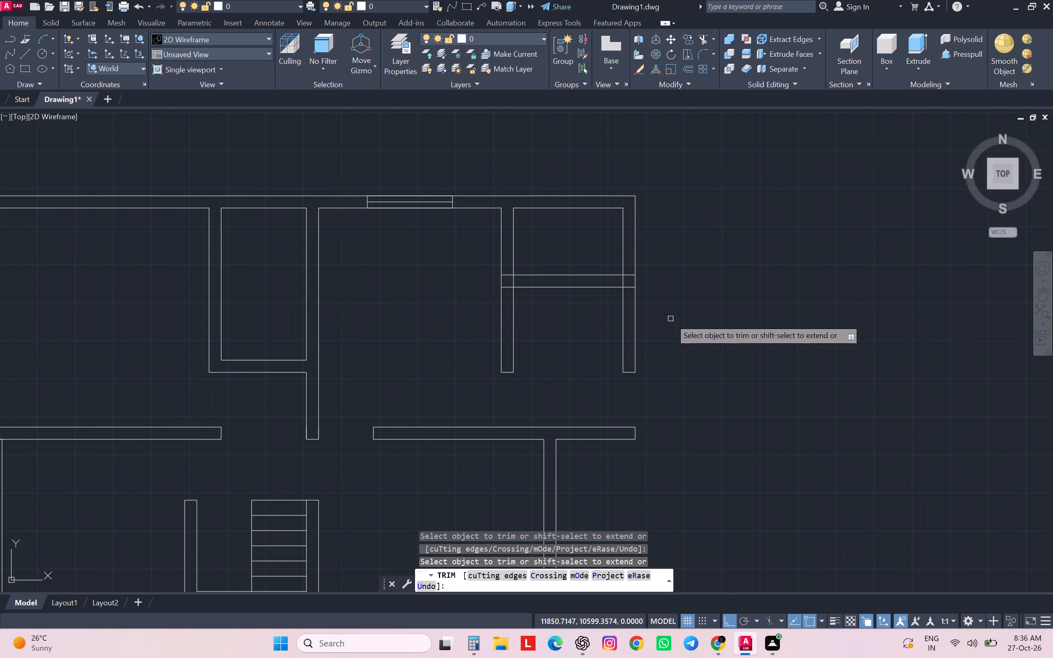
key("Escape")
key("Escape")
key("Escape")
key("Escape")
key("Escape")
key("Escape")
Trim the overlapping lines where the partition between the right toilet and the dress room meets the walls on both sides.
key("space")
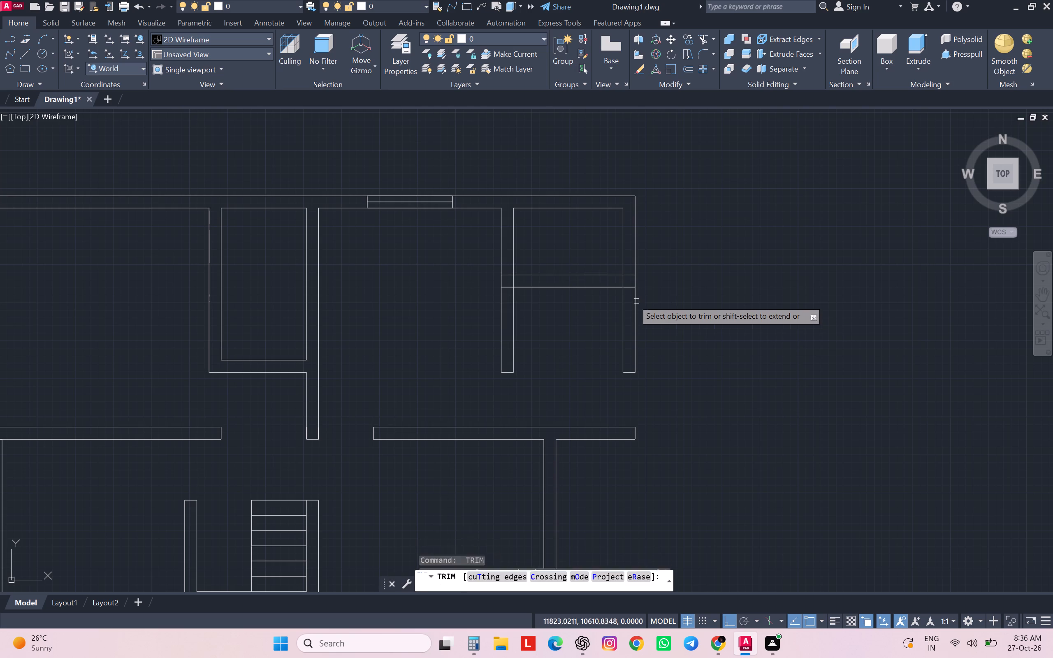
left_click(627, 275)
left_click(623, 278)
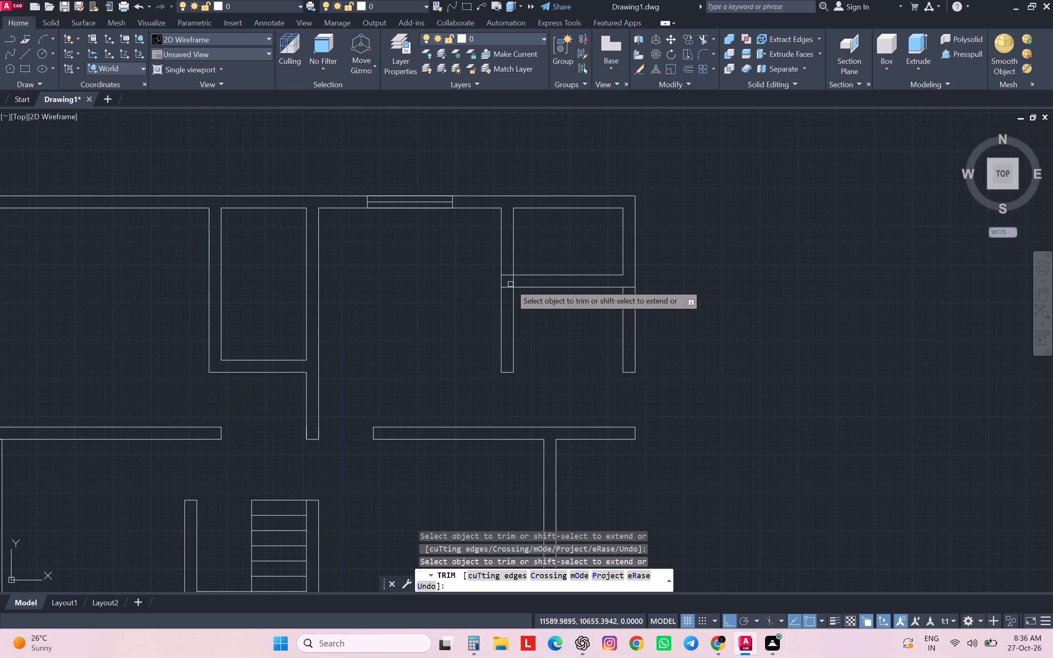
left_click(512, 281)
left_click(506, 274)
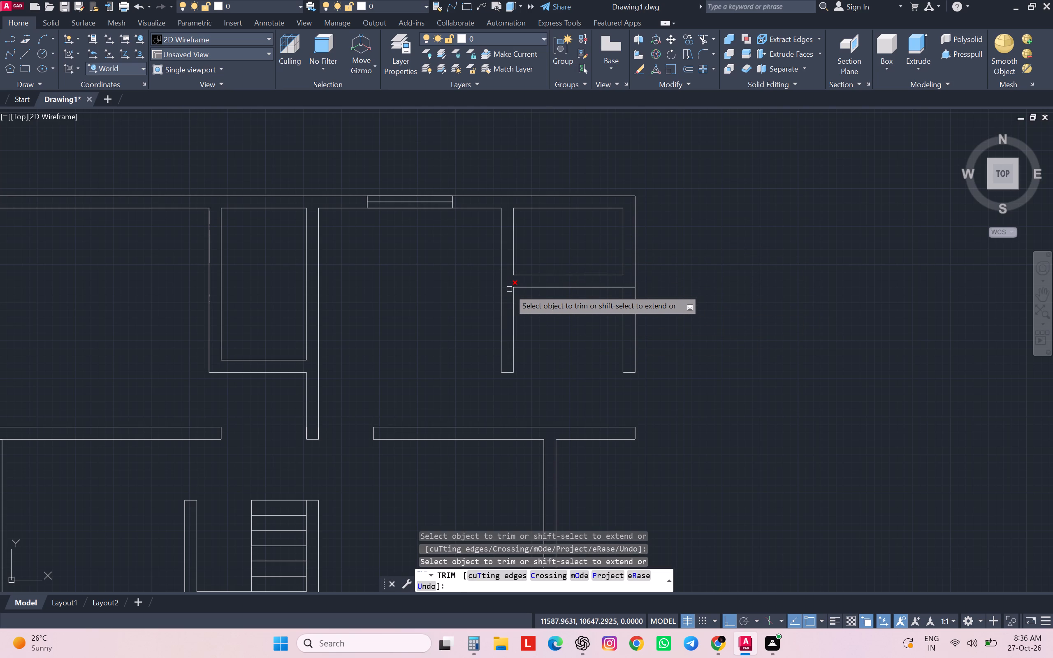
left_click(509, 289)
Trim the overlapping wall lines at the plan's upper-left corner and where the living room's left wall meets the bedroom wall.
scroll(696, 356, "down", 1)
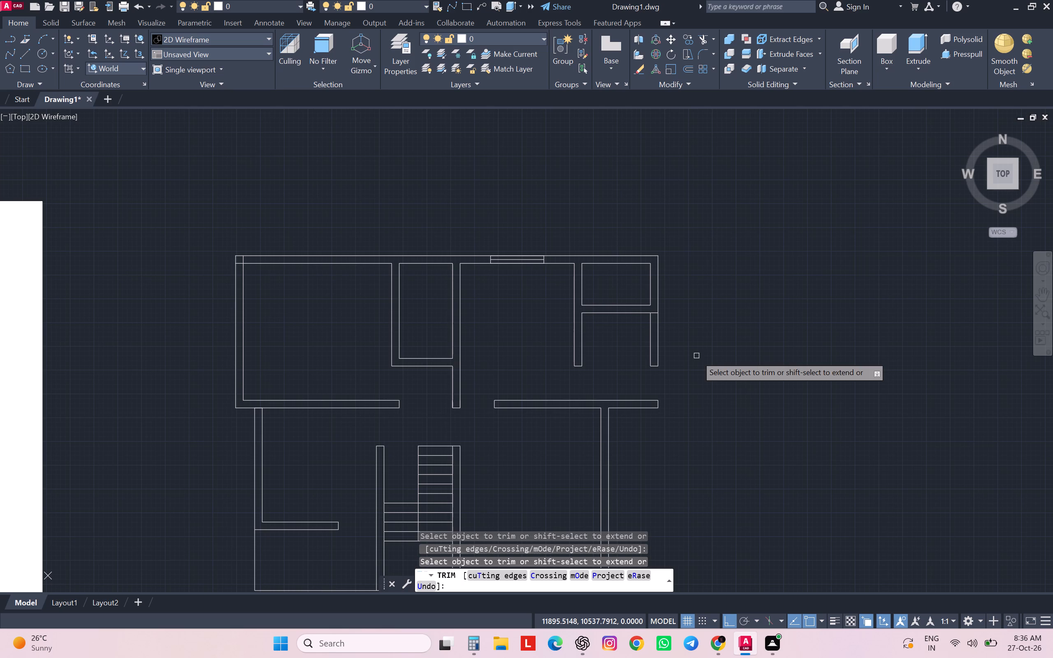
scroll(257, 256, "up", 3)
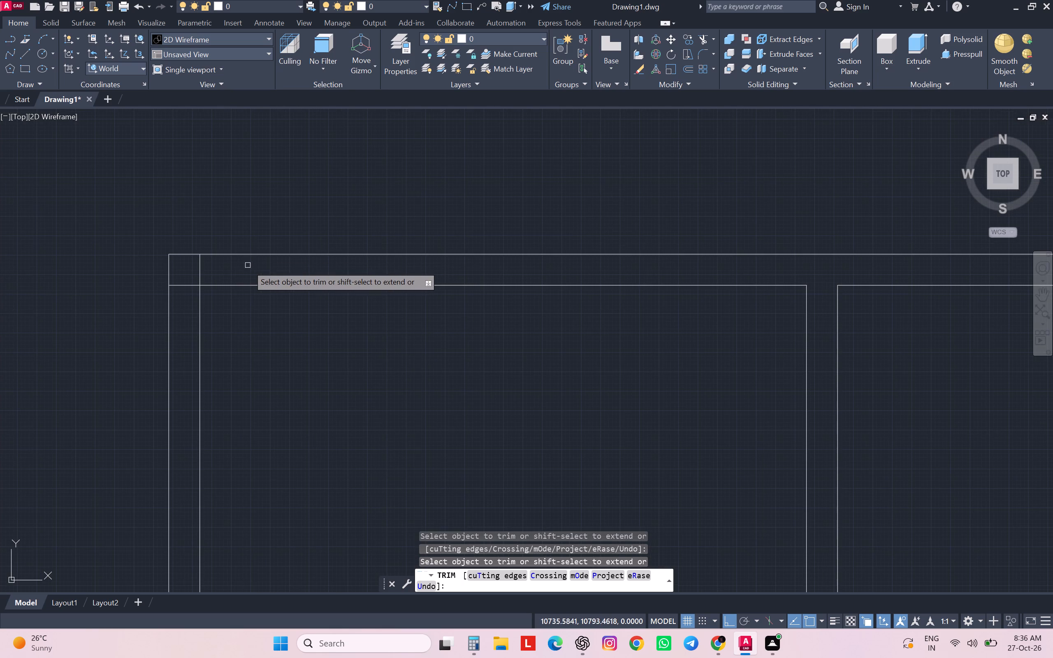
left_click(233, 269)
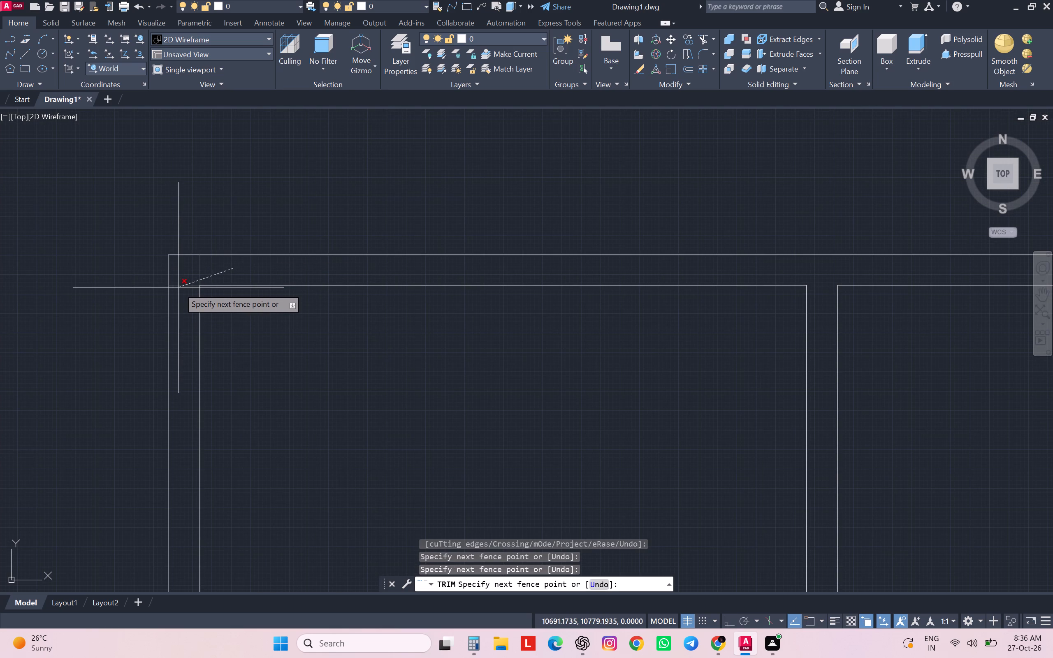
left_click(179, 287)
scroll(229, 241, "down", 4)
scroll(245, 360, "up", 3)
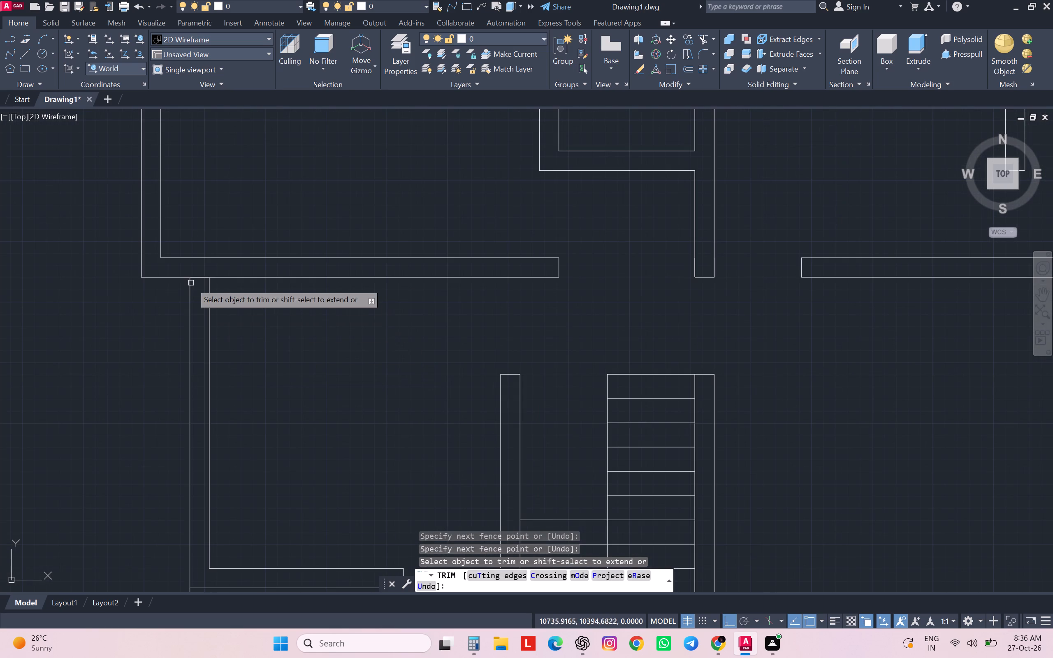
left_click(201, 277)
scroll(218, 279, "down", 2)
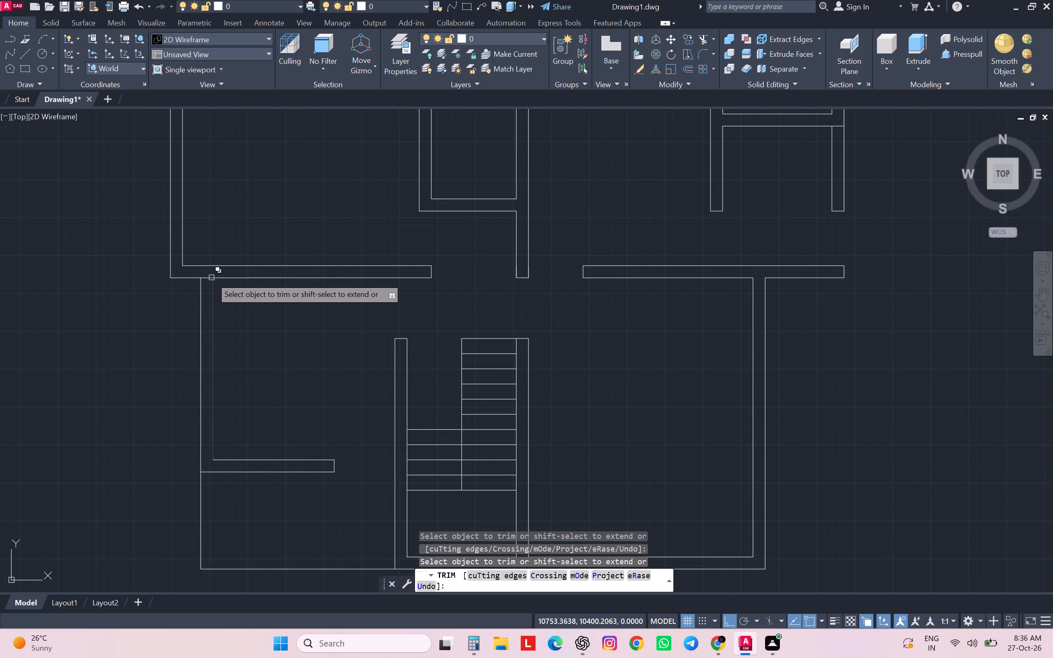
left_click(208, 277)
scroll(284, 301, "down", 1)
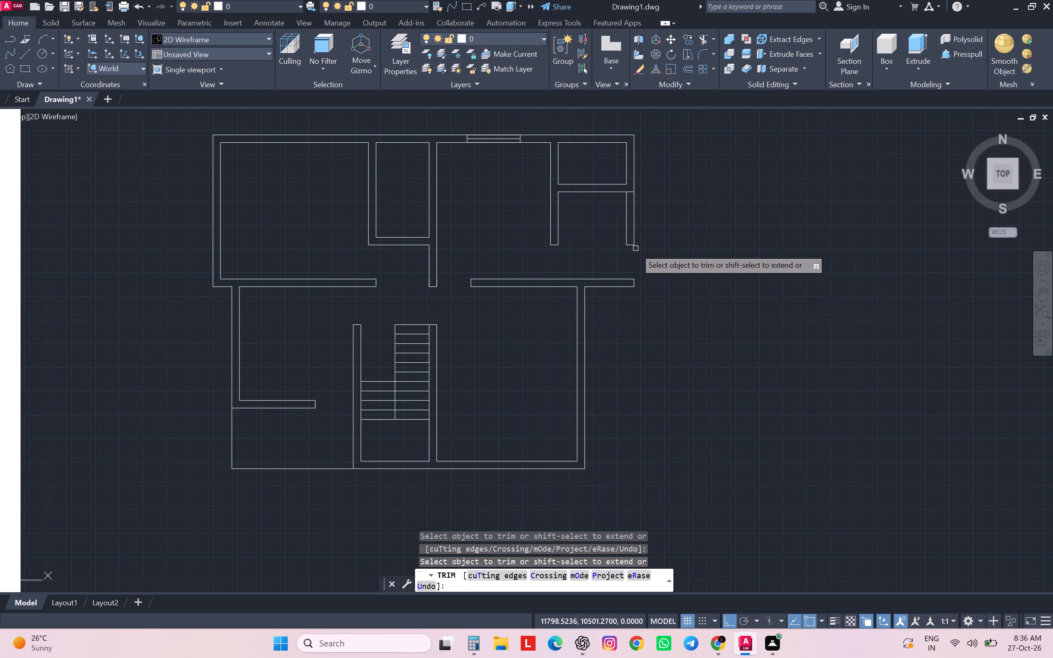
key("Escape")
key("Escape")
key("Escape")
key("Escape")
key("Escape")
Draw a vertical centre line inside the dress room's right outer wall, from the wall end's midpoint up to the toilet partition's lower line.
key("l")
key("Return")
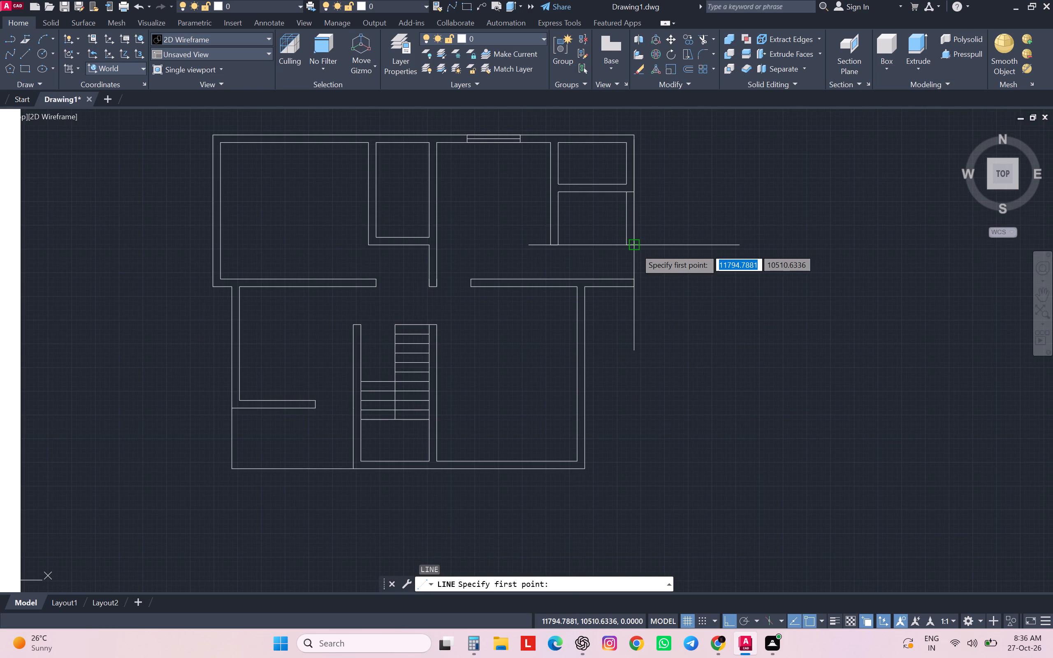
scroll(619, 183, "down", 1)
scroll(619, 183, "up", 3)
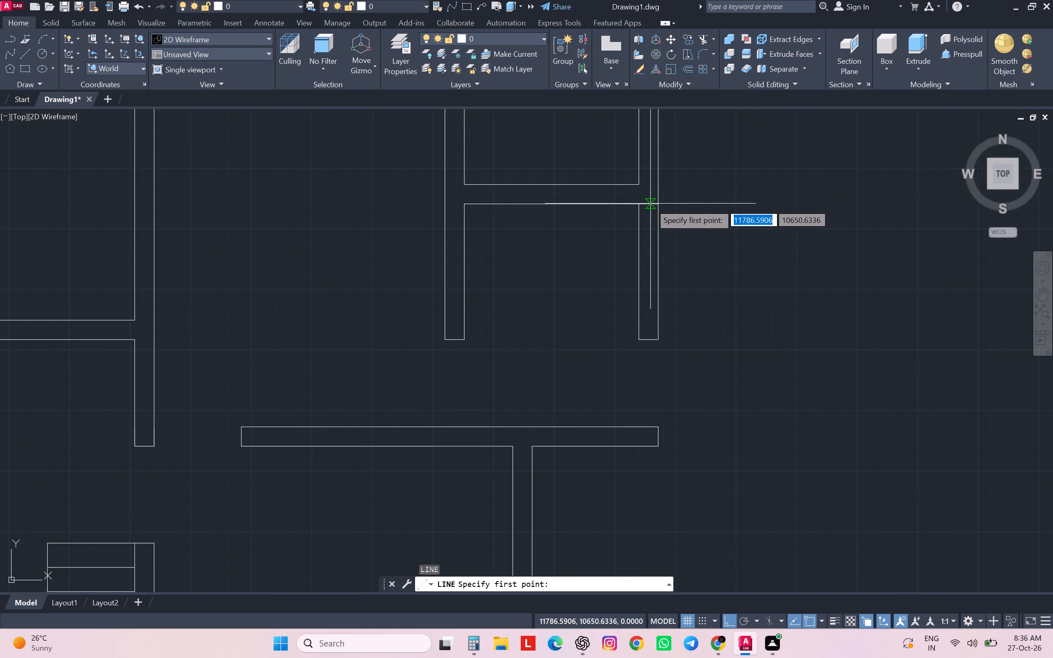
left_click(652, 342)
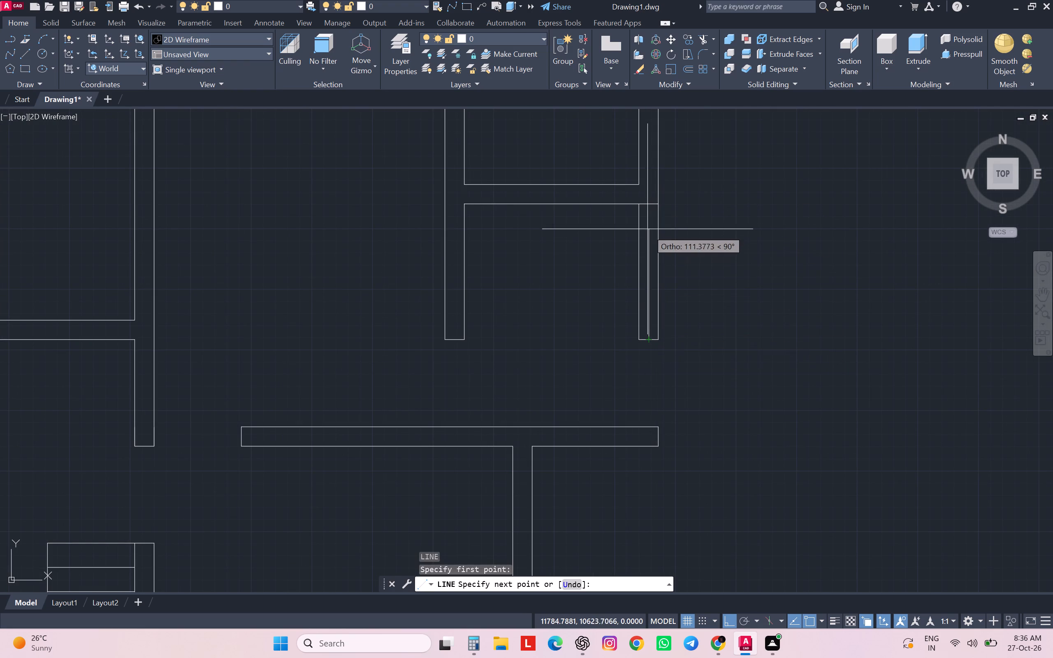
left_click(649, 206)
key("Escape")
key("Escape")
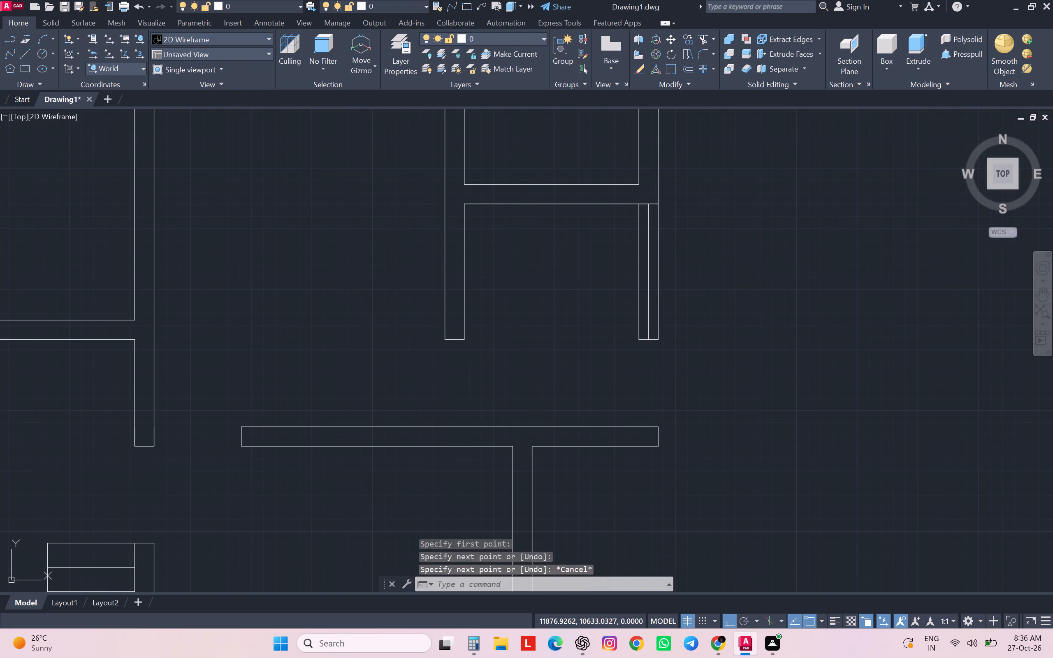
Search Google in Chrome for "3 panel window std size", check the sliding window width range, and return to the AutoCAD drawing.
scroll(738, 221, "down", 2)
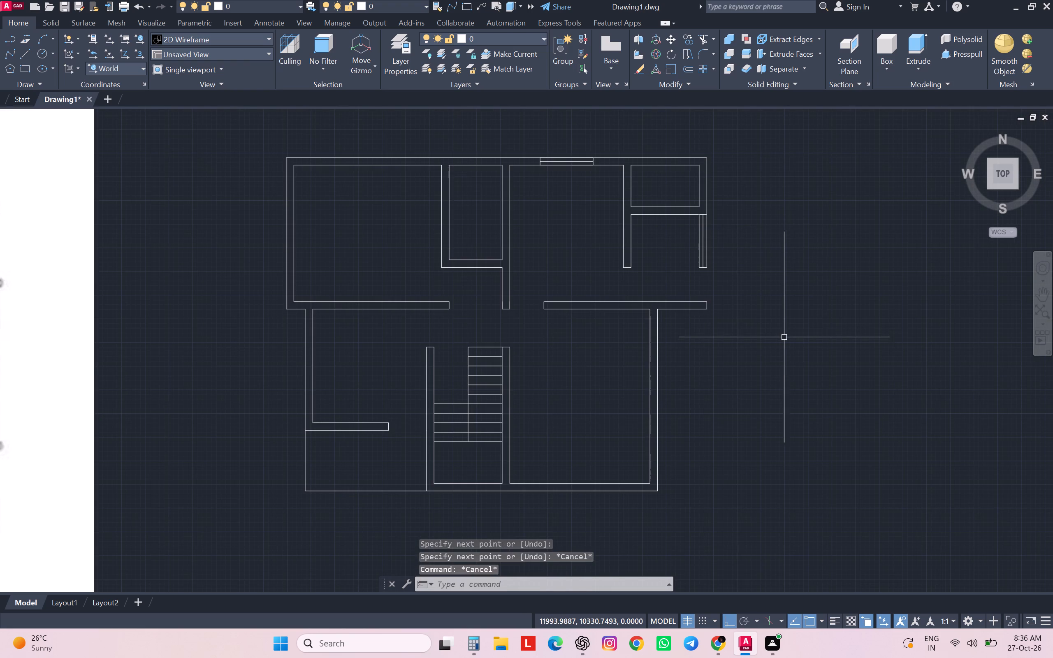
scroll(745, 301, "down", 1)
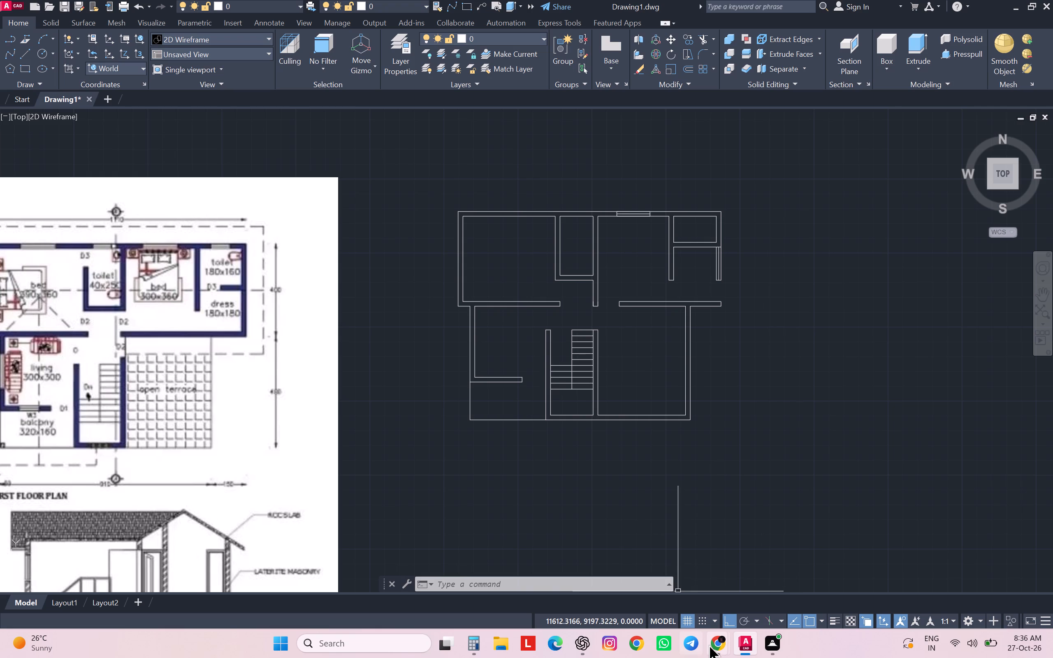
left_click(712, 585)
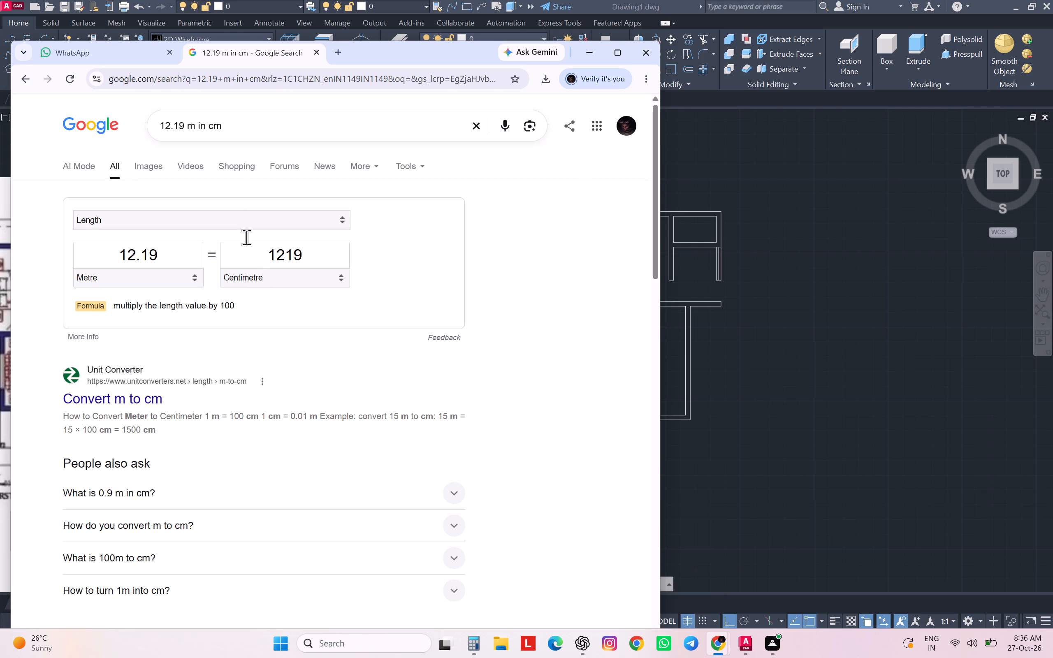
left_click_drag(243, 132, 127, 135)
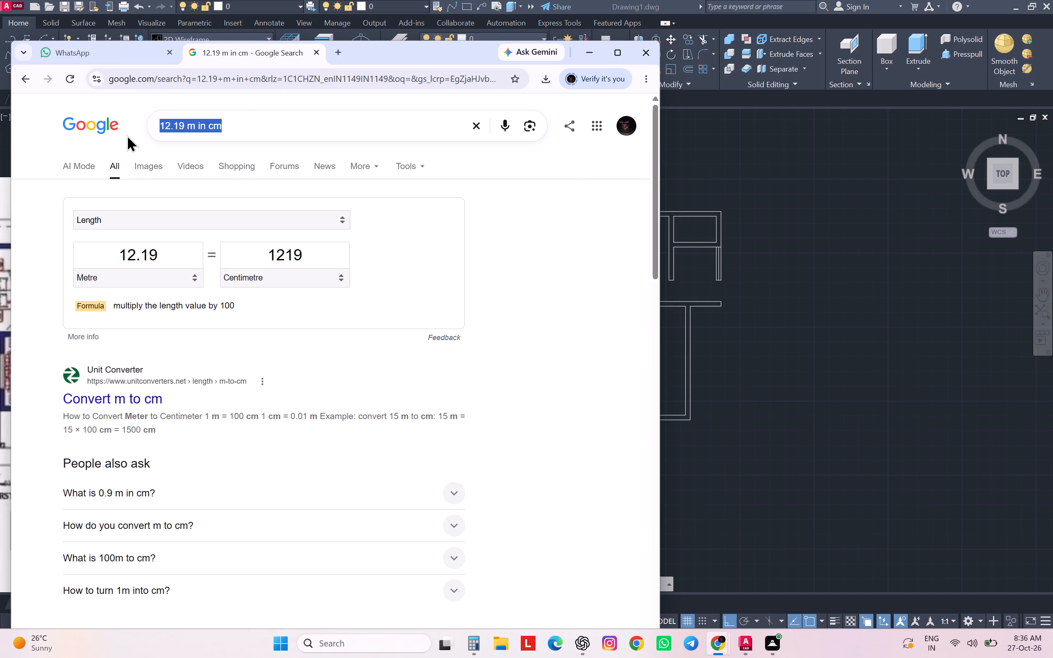
type("3 p")
type("anel window std six")
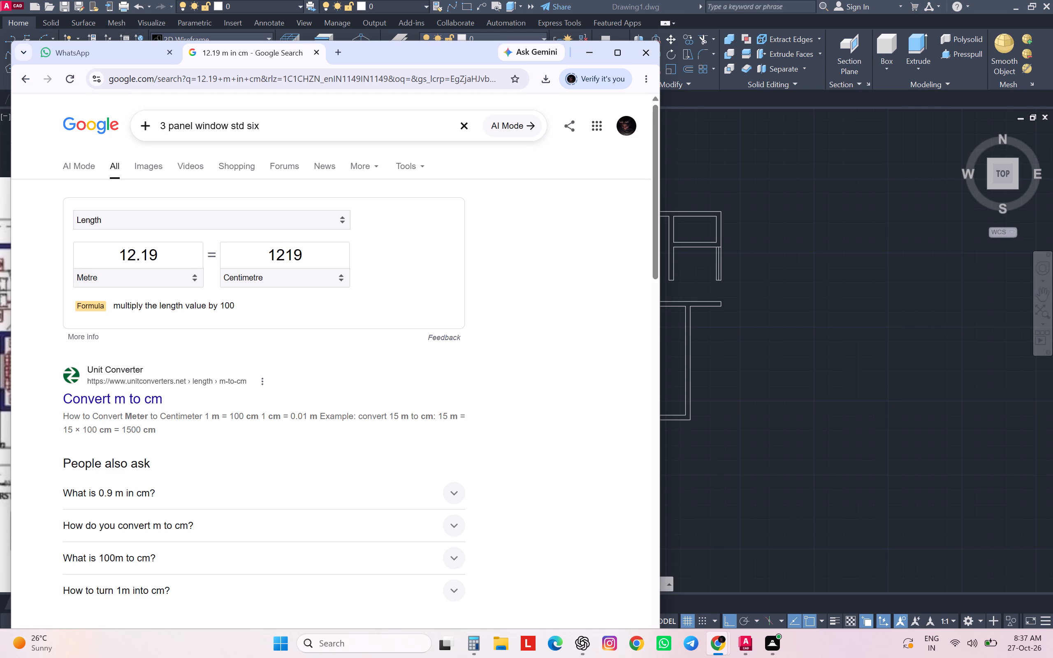
key("BackSpace")
type("ze")
key("Return")
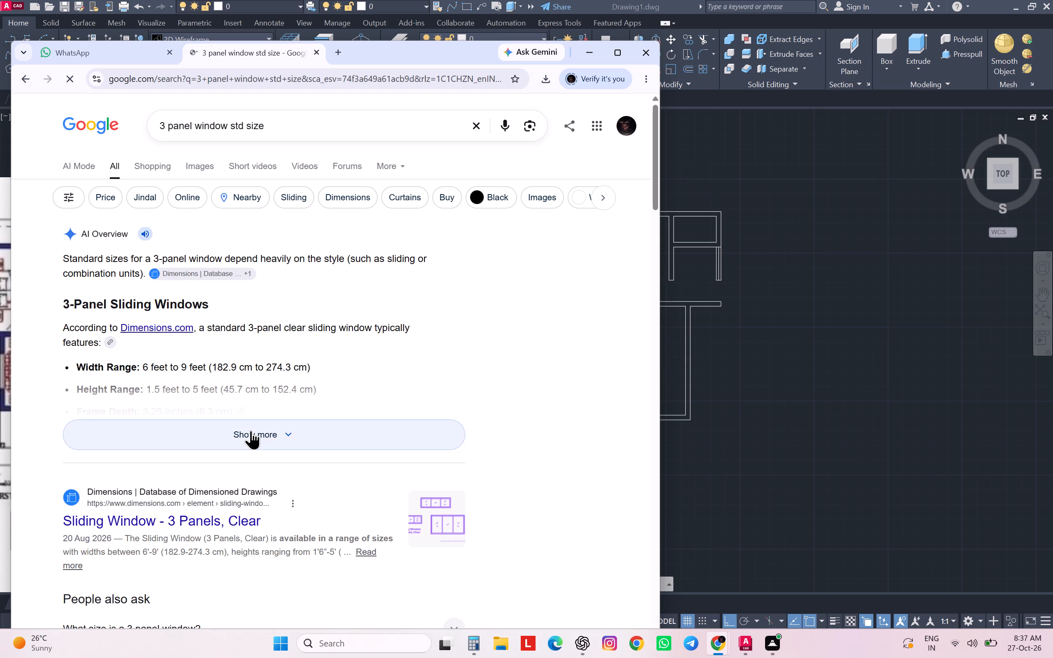
left_click(250, 430)
left_click(262, 430)
left_click(287, 436)
left_click(580, 53)
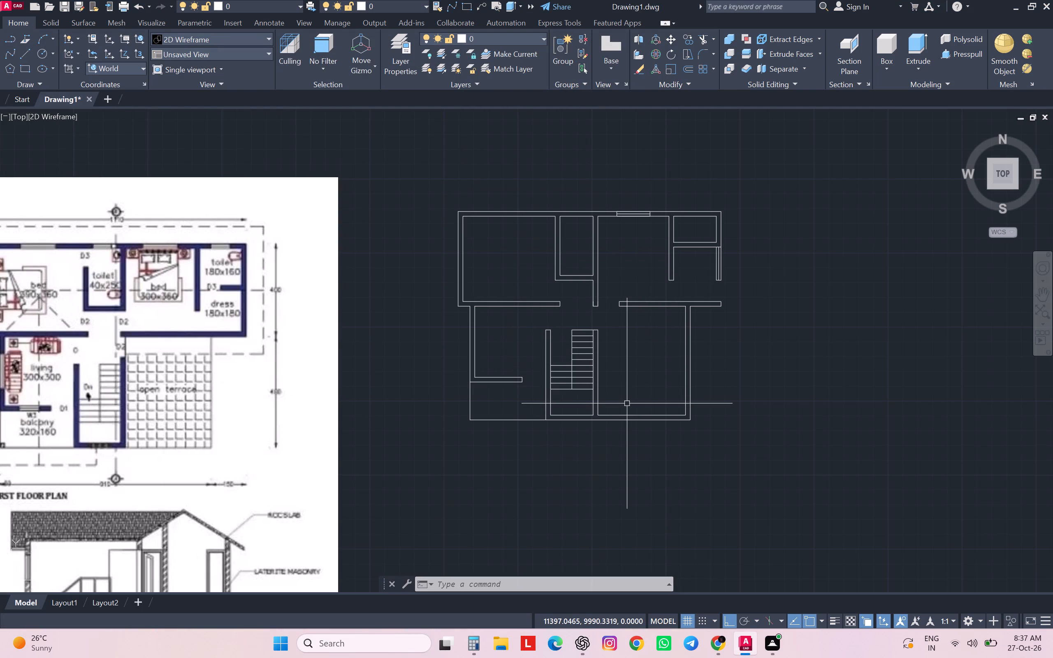
Draw a 180 by 20 rectangle in the empty space beside the floor plan as a window outline.
type("rec")
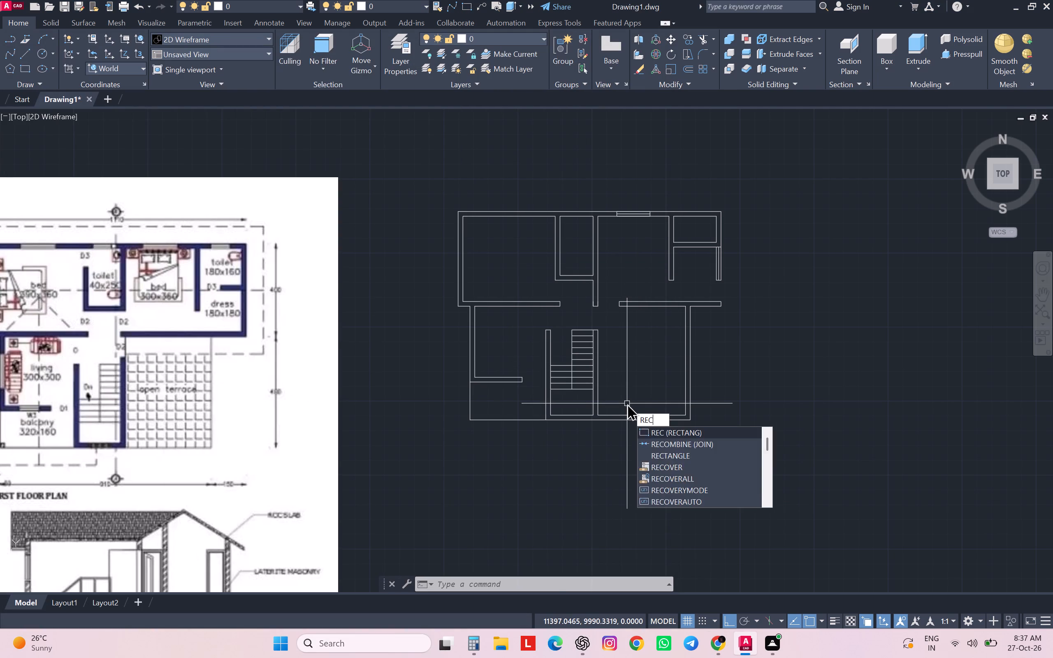
key("Return")
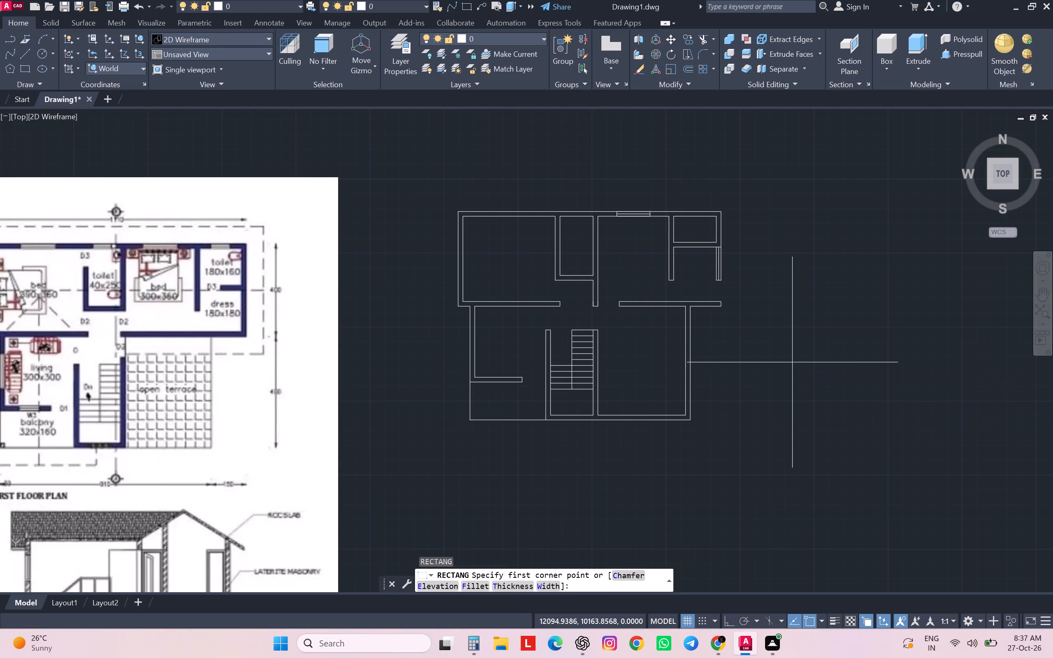
left_click(792, 362)
type("180")
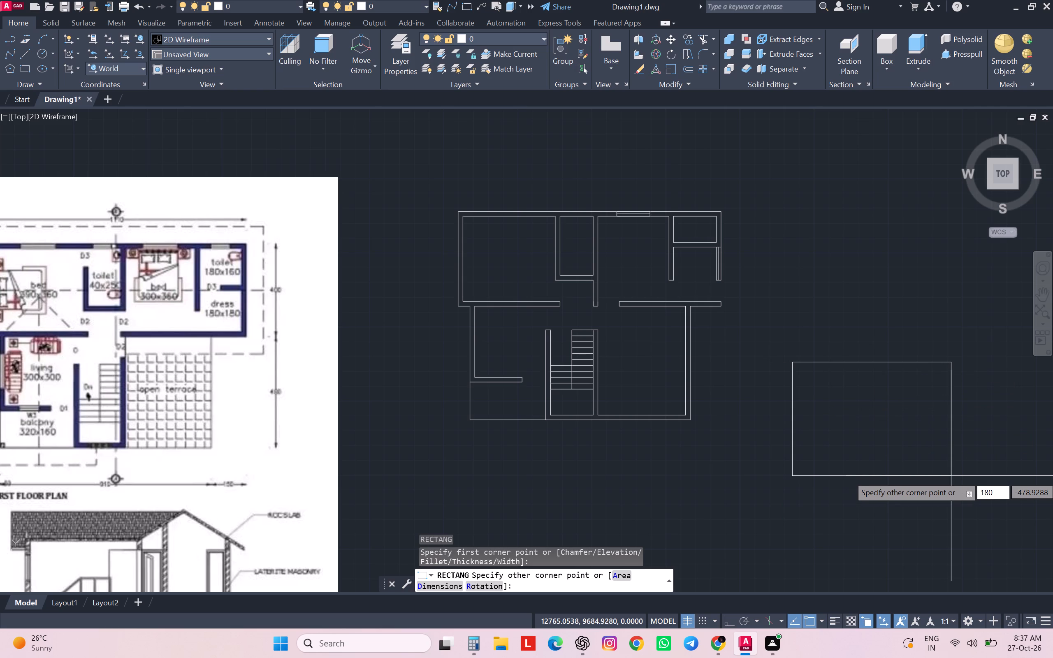
type(",20")
key("Return")
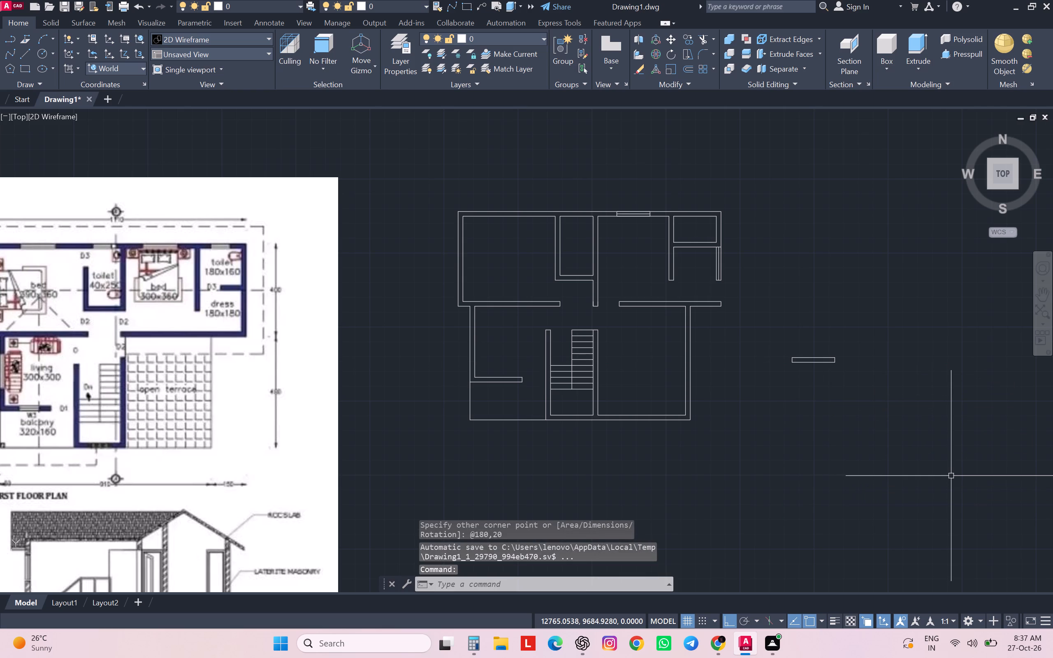
Draw a horizontal centre line through the new window rectangle, joining the midpoints of its two short sides.
key("l")
key("Return")
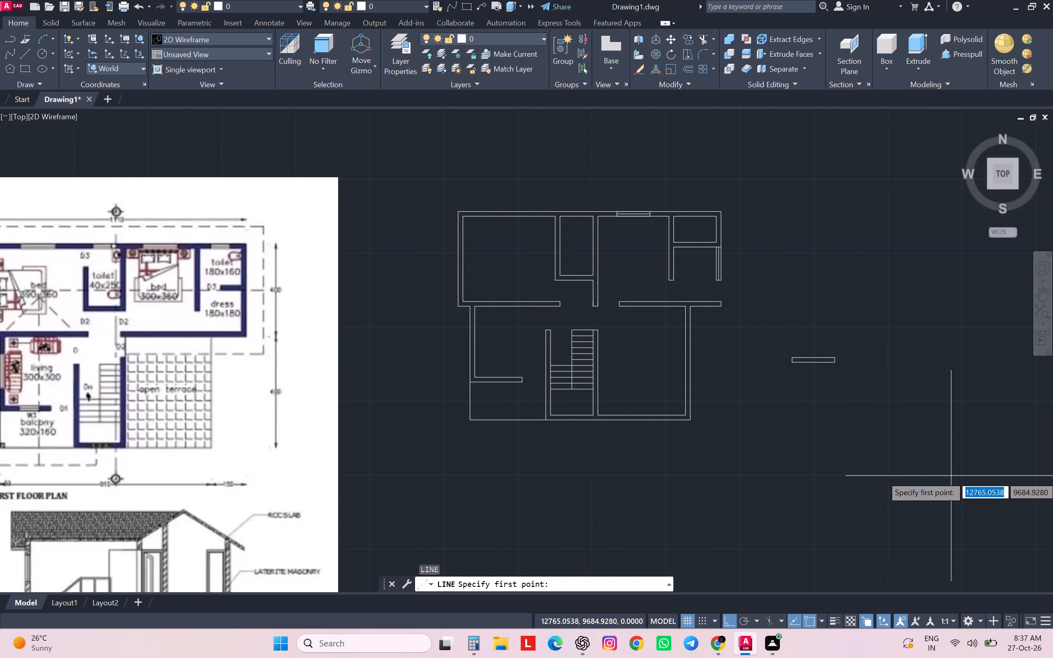
scroll(801, 348, "up", 3)
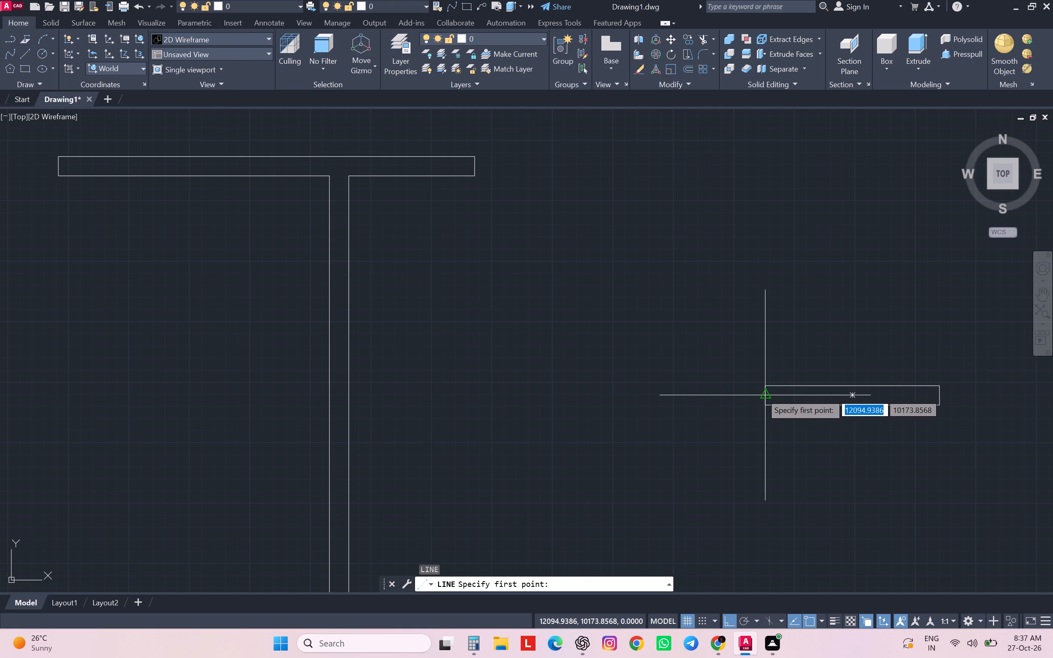
left_click(764, 393)
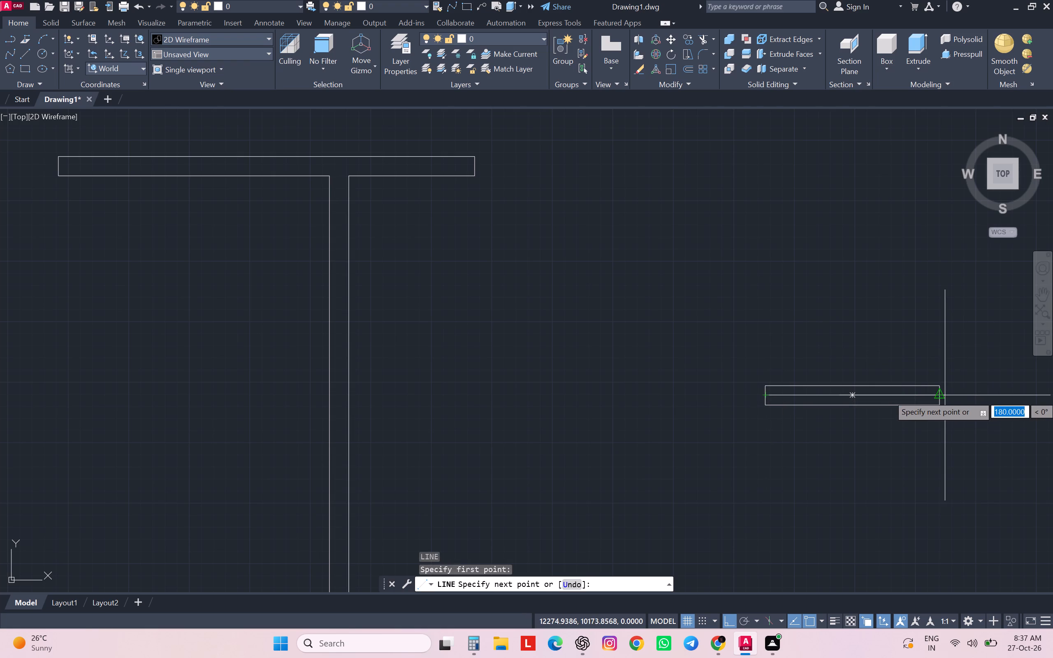
left_click(945, 395)
key("Escape")
key("Escape")
key("Escape")
key("Escape")
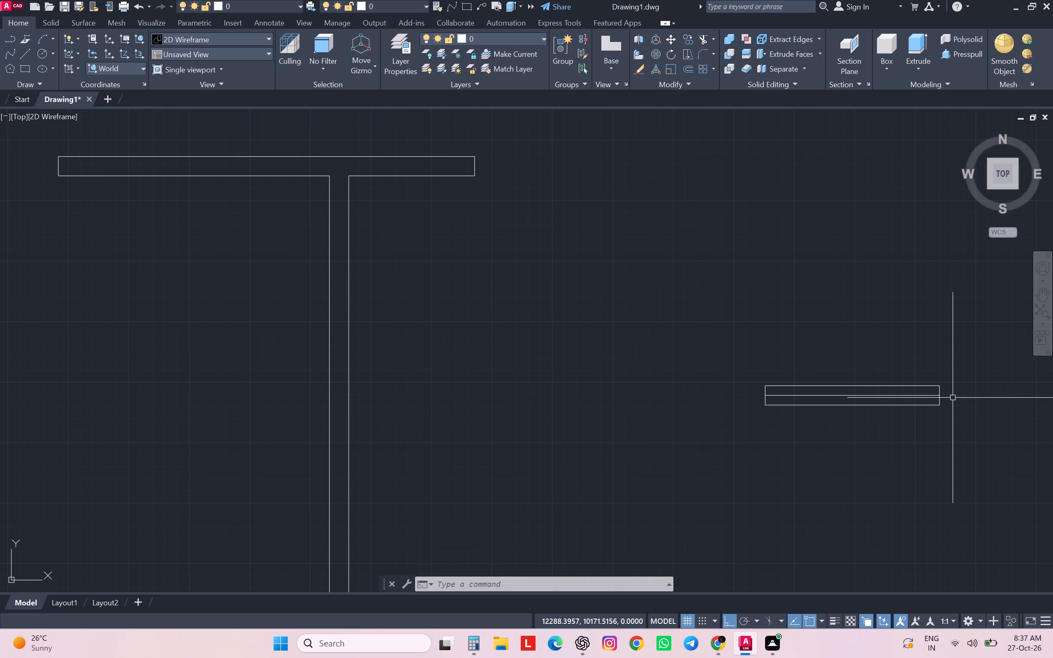
Save the drawing in the Documents folder under the name cad work 8.
key("ctrl+s")
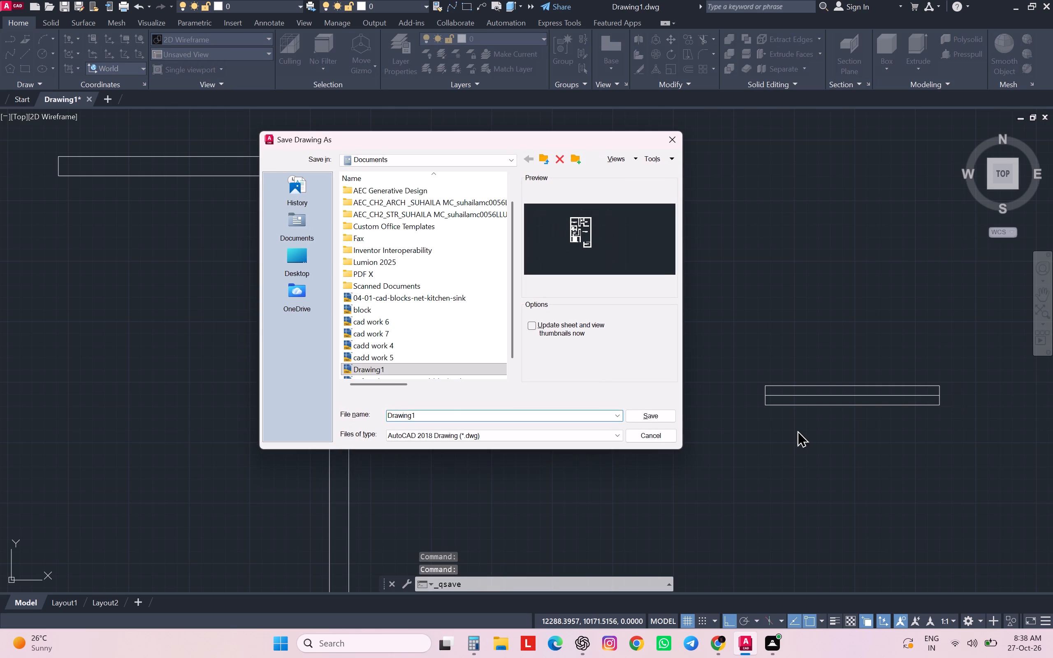
left_click_drag(440, 417, 376, 413)
key("c")
type("ad")
key("space")
type("work")
key("space")
key("8")
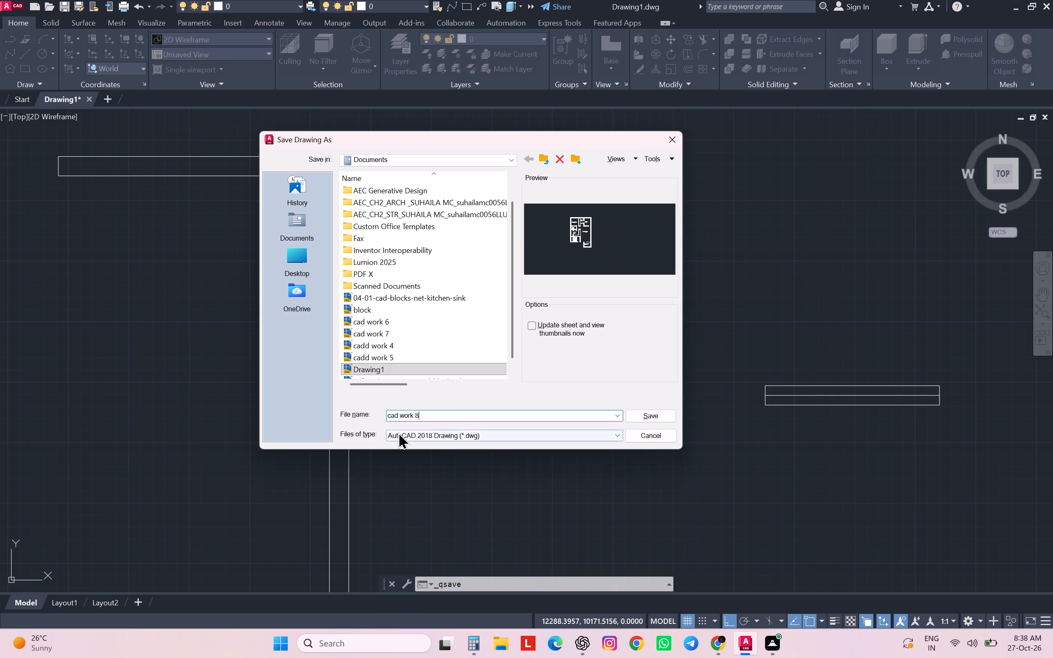
key("Return")
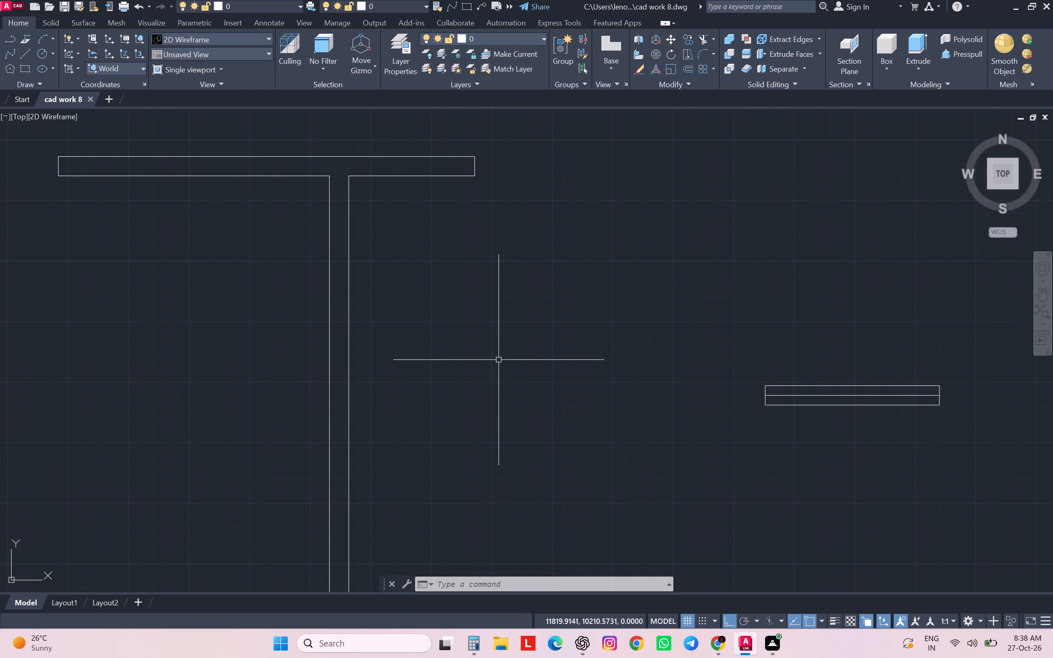
Examine the ground and first floor plans in the reference image and compare them with the drawn plan.
scroll(499, 360, "down", 4)
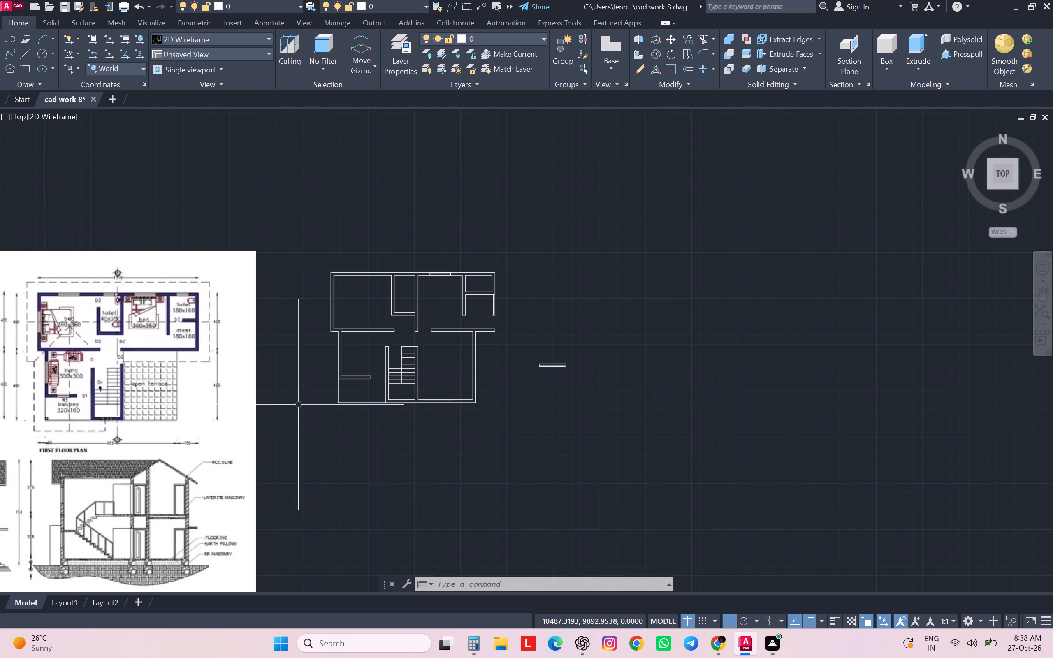
scroll(215, 383, "down", 1)
middle_click_drag(216, 383, 302, 366)
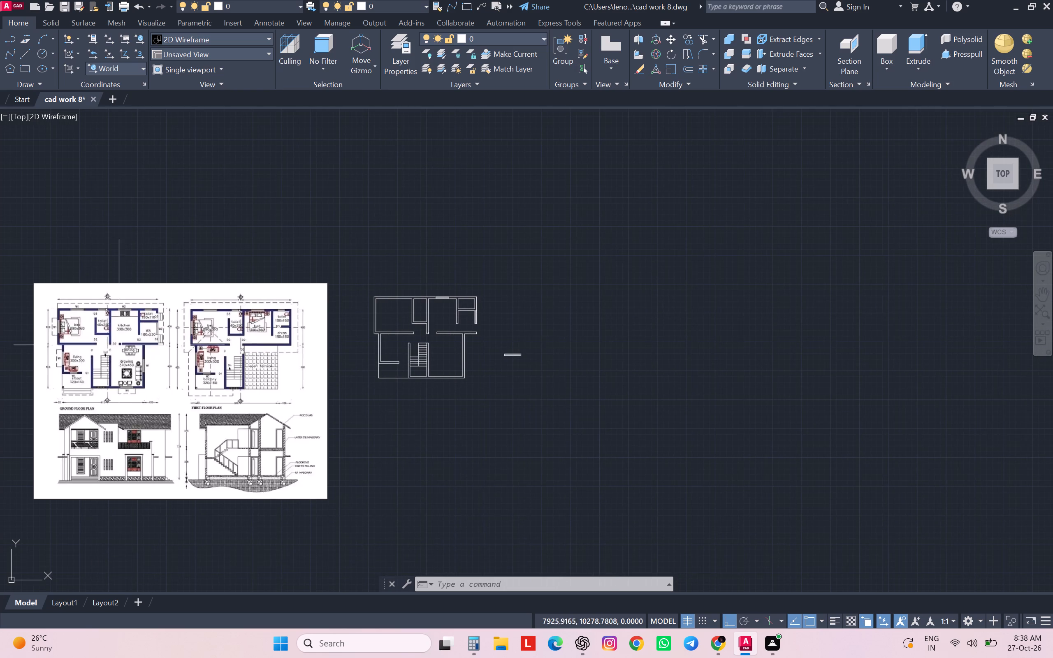
scroll(119, 345, "up", 3)
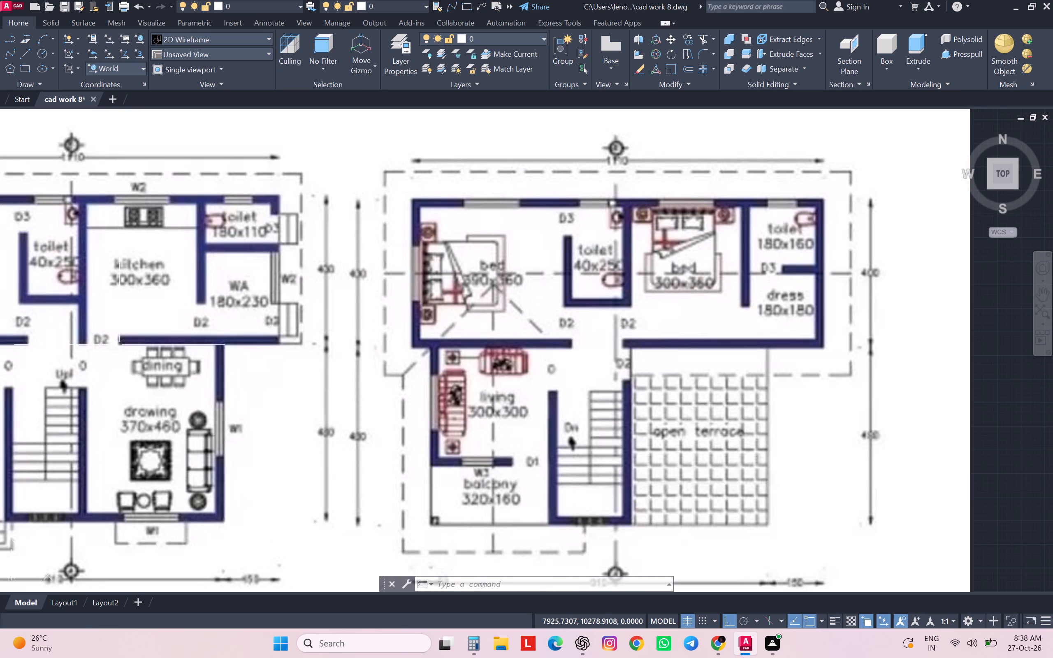
scroll(119, 345, "down", 1)
middle_click_drag(119, 345, 252, 342)
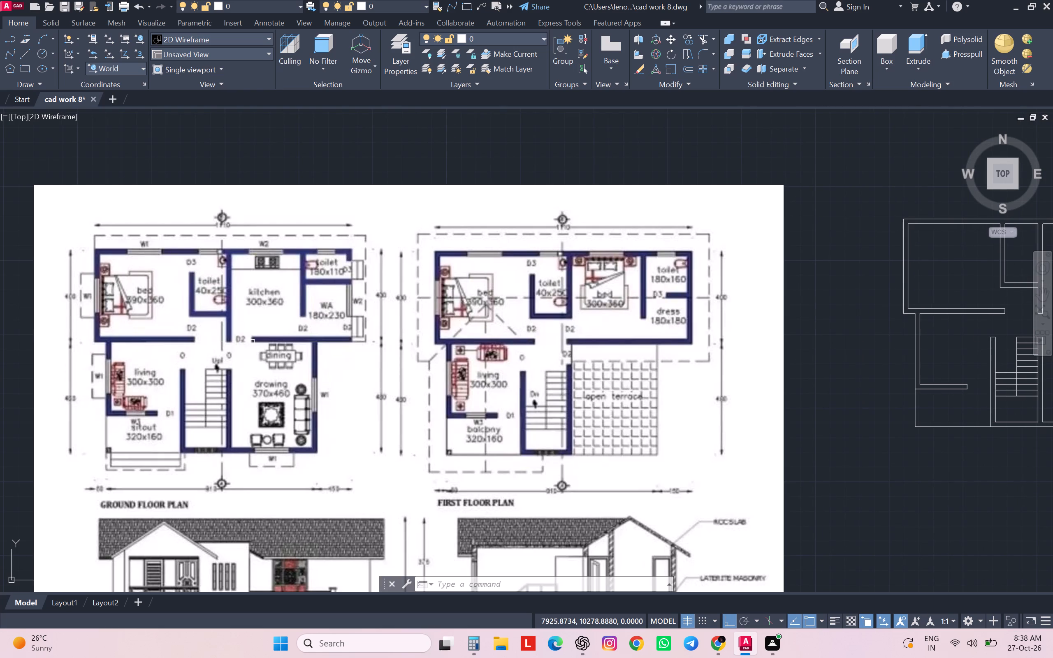
scroll(328, 375, "down", 2)
scroll(328, 375, "up", 2)
scroll(752, 405, "up", 1)
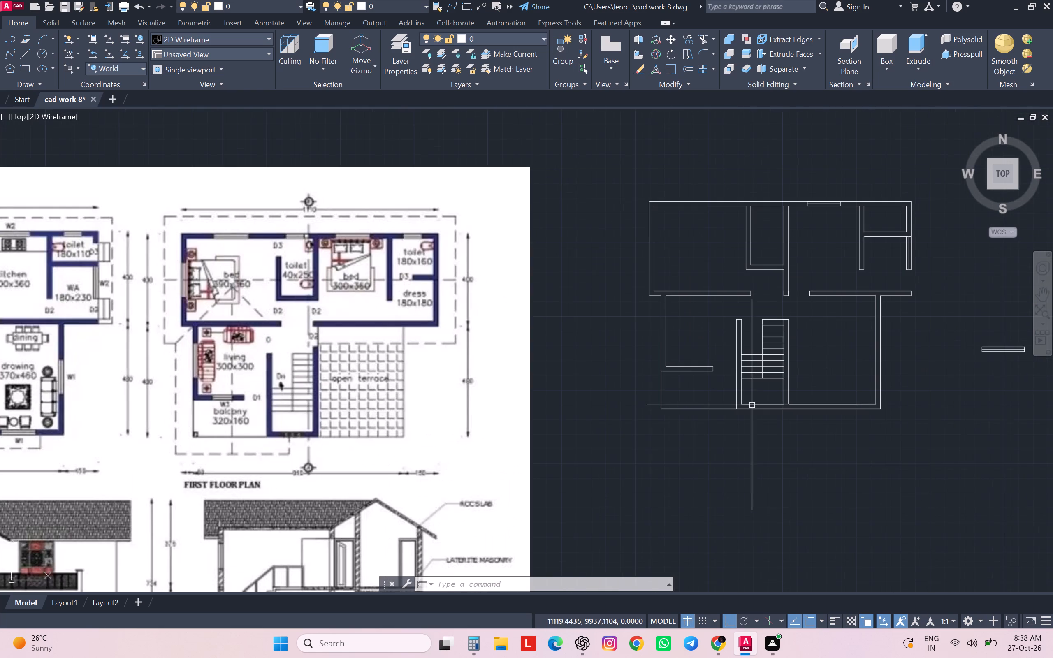
middle_click_drag(781, 408, 533, 430)
scroll(533, 430, "down", 1)
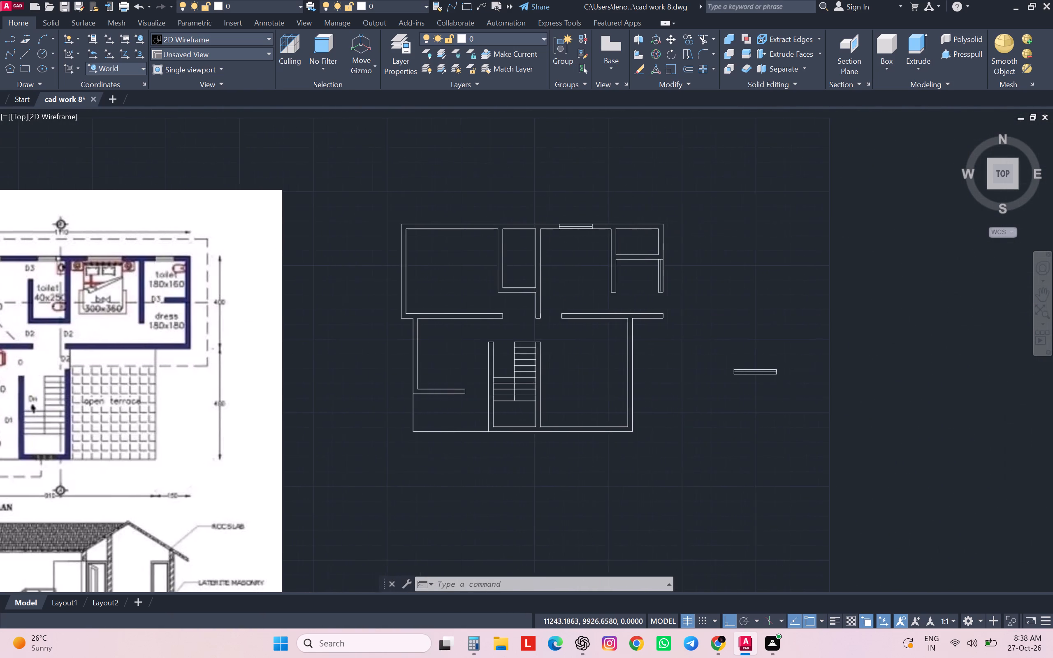
Copy the 180 by 20 window symbol with its centre line horizontally into the empty space farther from the plan.
left_click(696, 381)
left_click(634, 414)
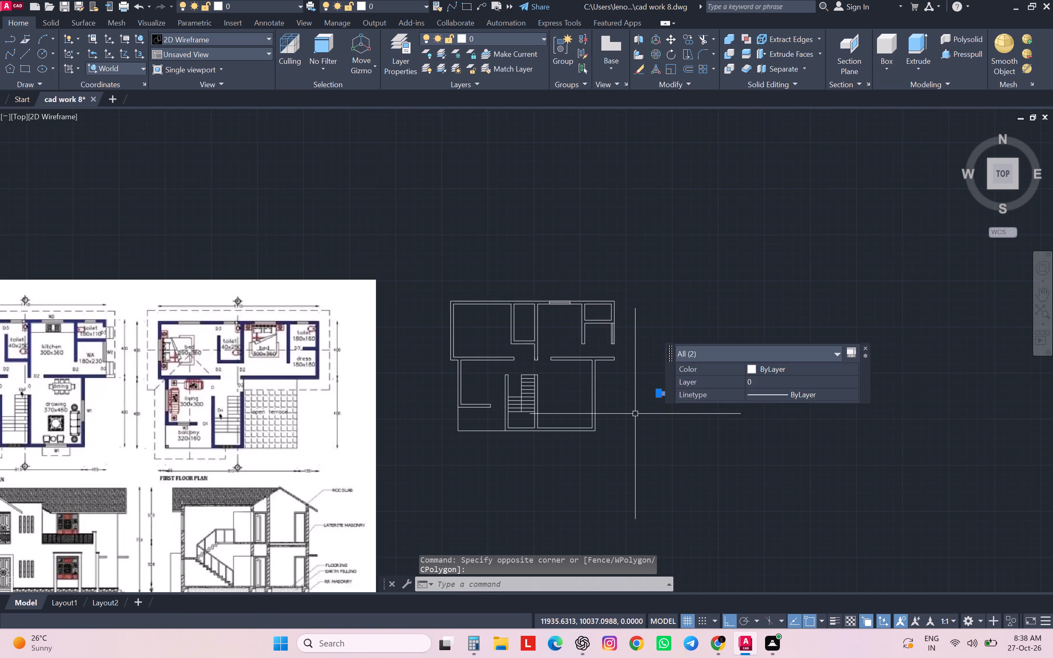
type("co")
key("Return")
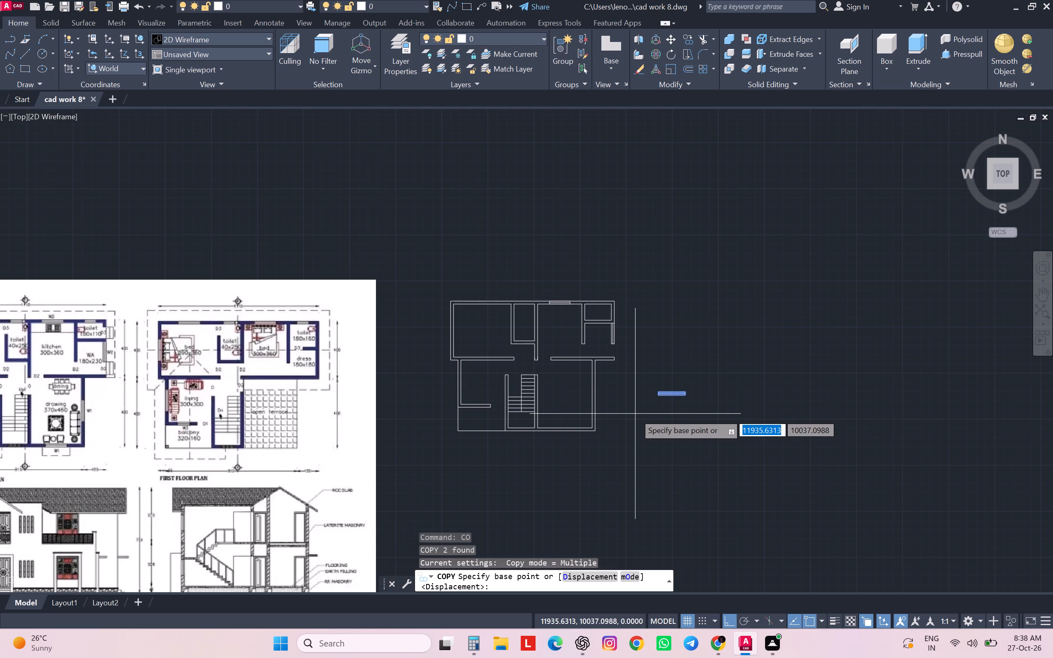
left_click(662, 395)
left_click(821, 410)
key("Escape")
Rotate the copied window symbol 90 degrees counterclockwise about a point just below it, making it vertical.
left_click(886, 364)
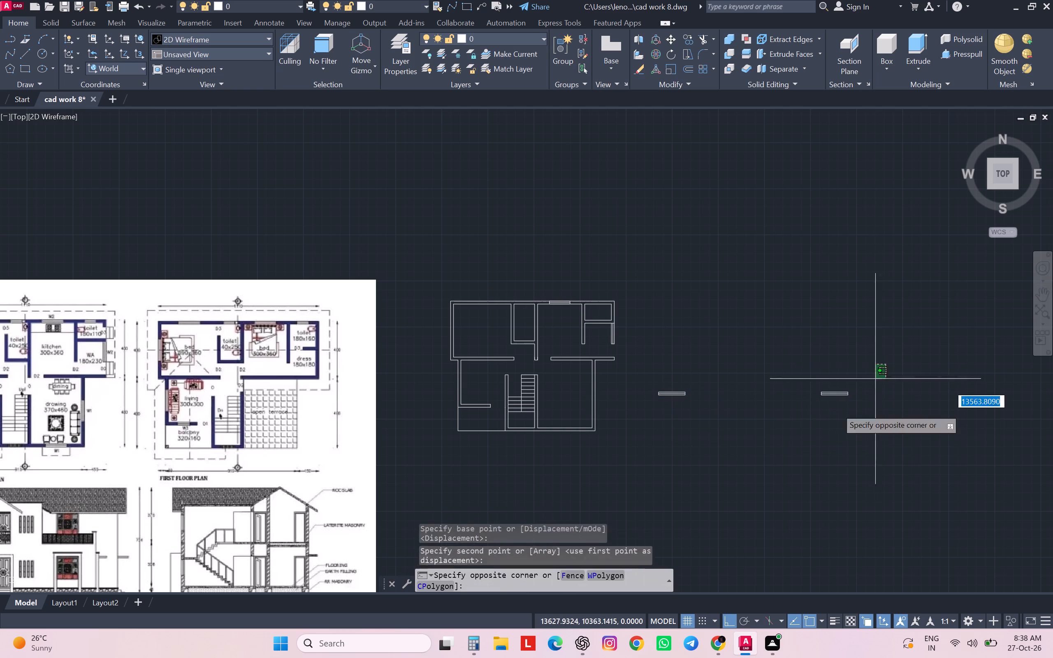
left_click(783, 469)
type("ro")
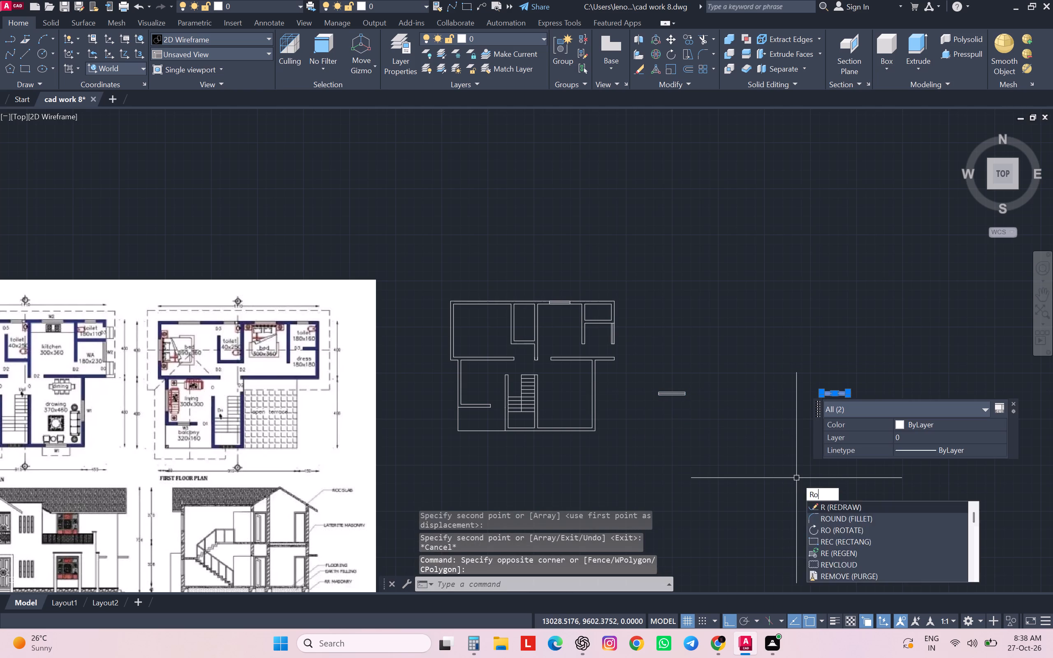
key("Return")
left_click(815, 470)
left_click(784, 327)
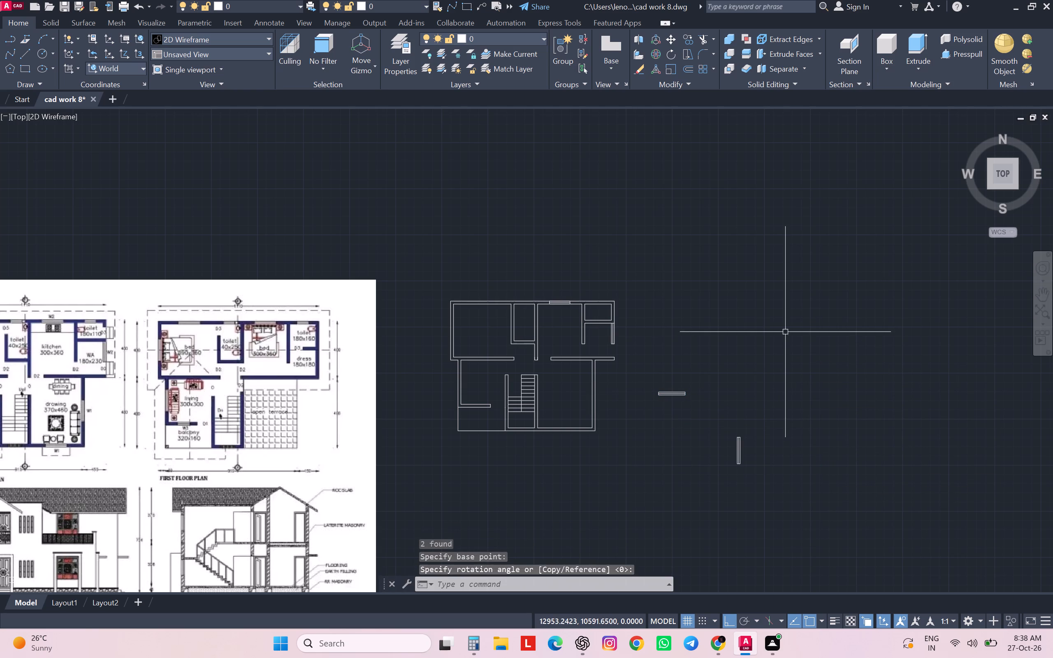
key("Escape")
key("Escape")
key("Escape")
key("Escape")
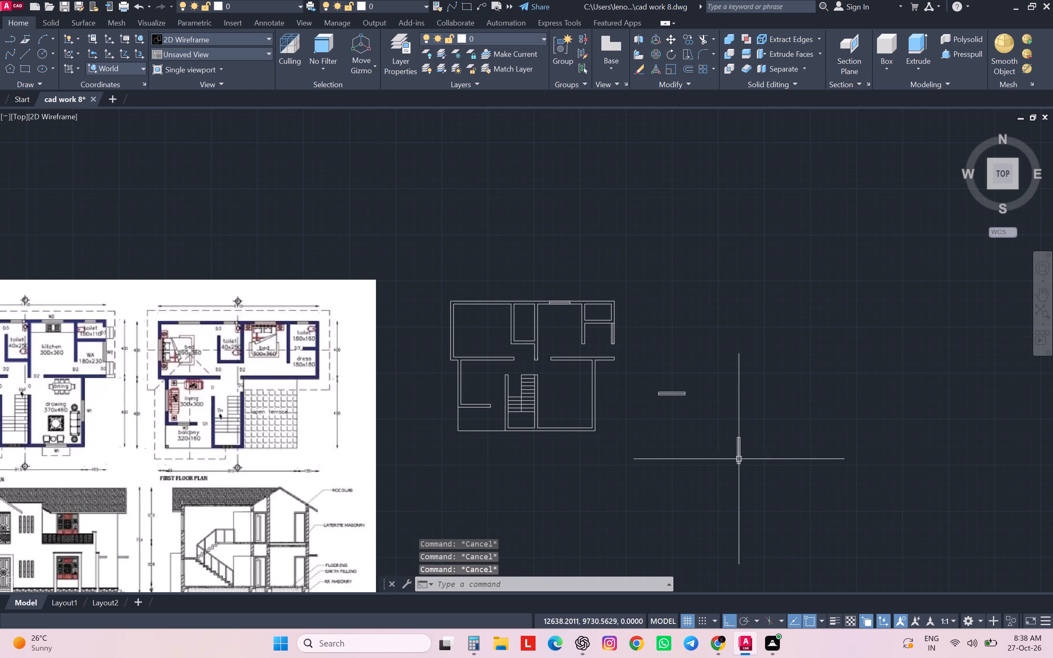
Copy the vertical window symbol into the east outer wall of the lower-right room, centred on the wall's midpoint.
left_click(738, 462)
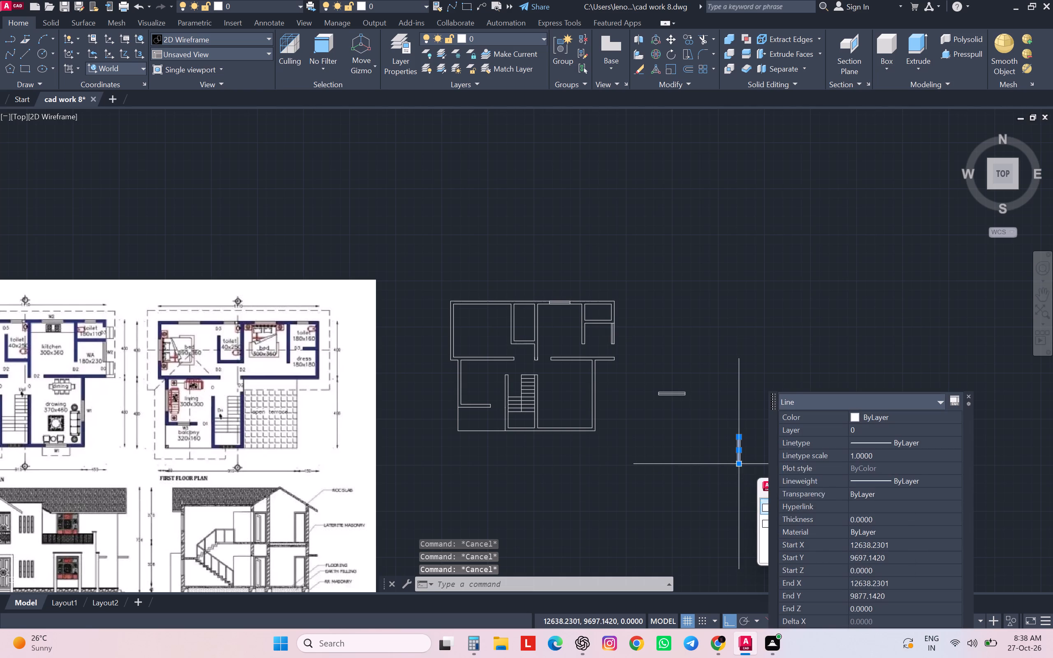
key("Escape")
left_click(765, 412)
left_click(696, 478)
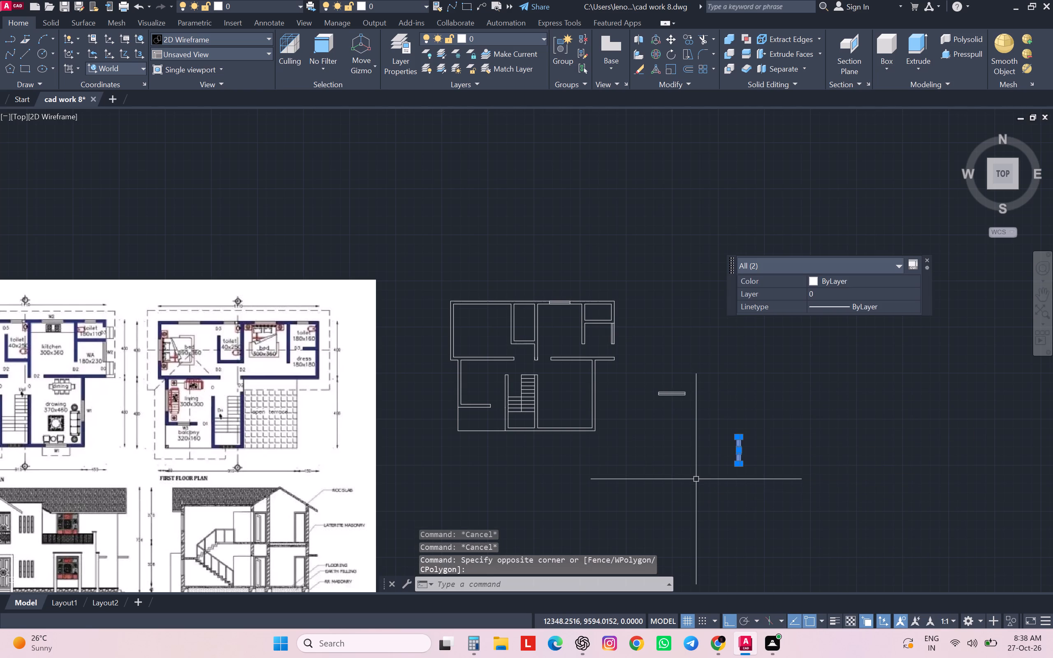
type("co")
key("Return")
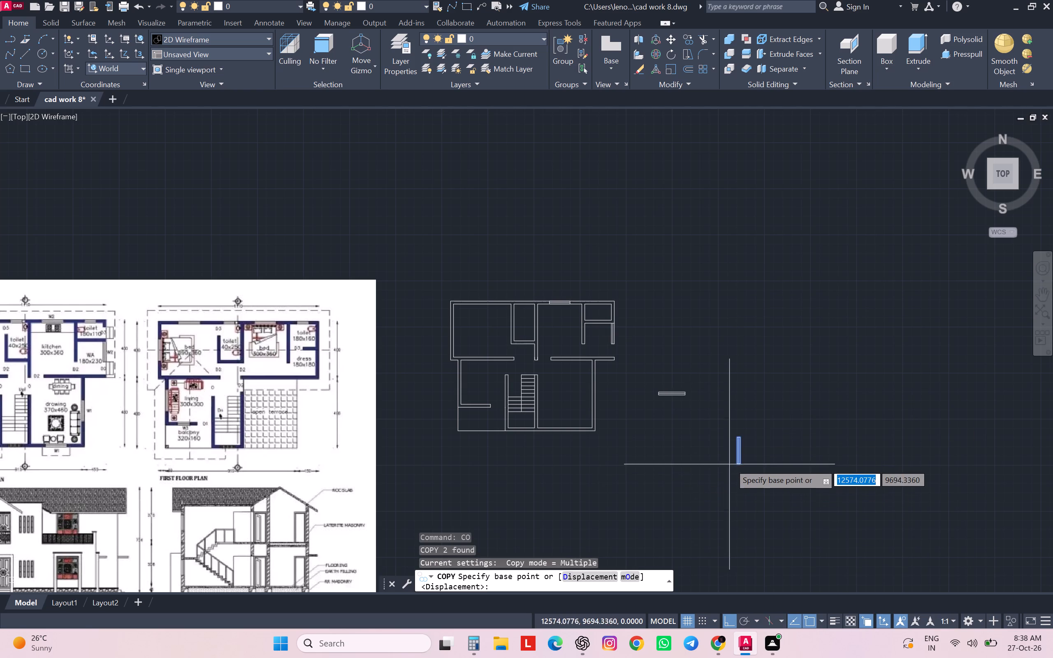
scroll(731, 462, "up", 3)
left_click(753, 418)
scroll(753, 418, "down", 1)
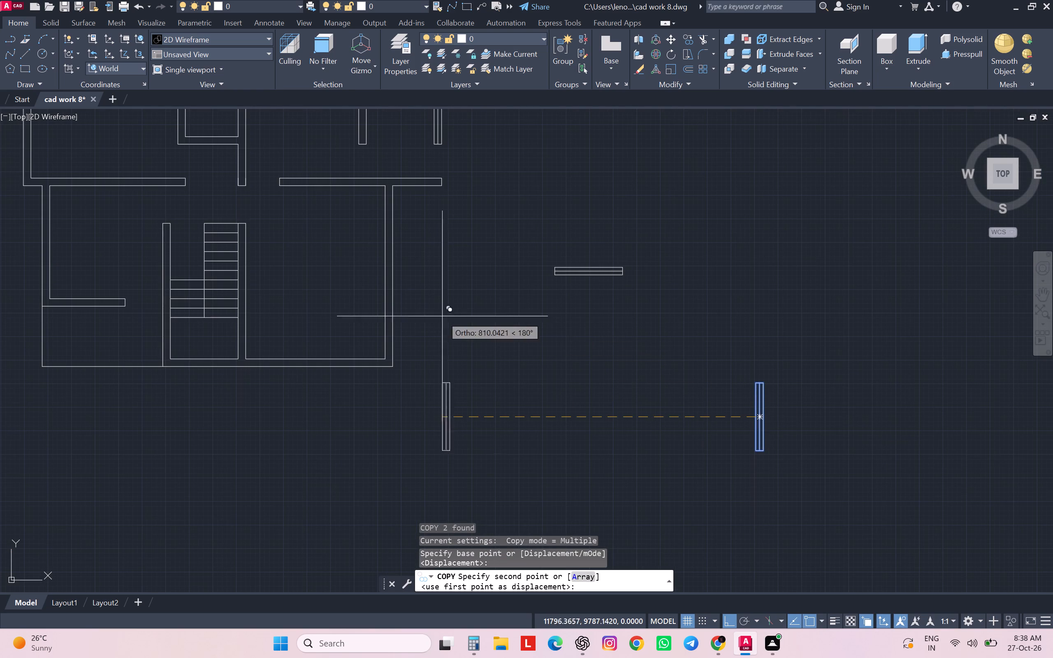
left_click(385, 277)
Place another copy of the vertical window symbol in the empty space just outside the plan's southwest corner.
scroll(399, 280, "down", 4)
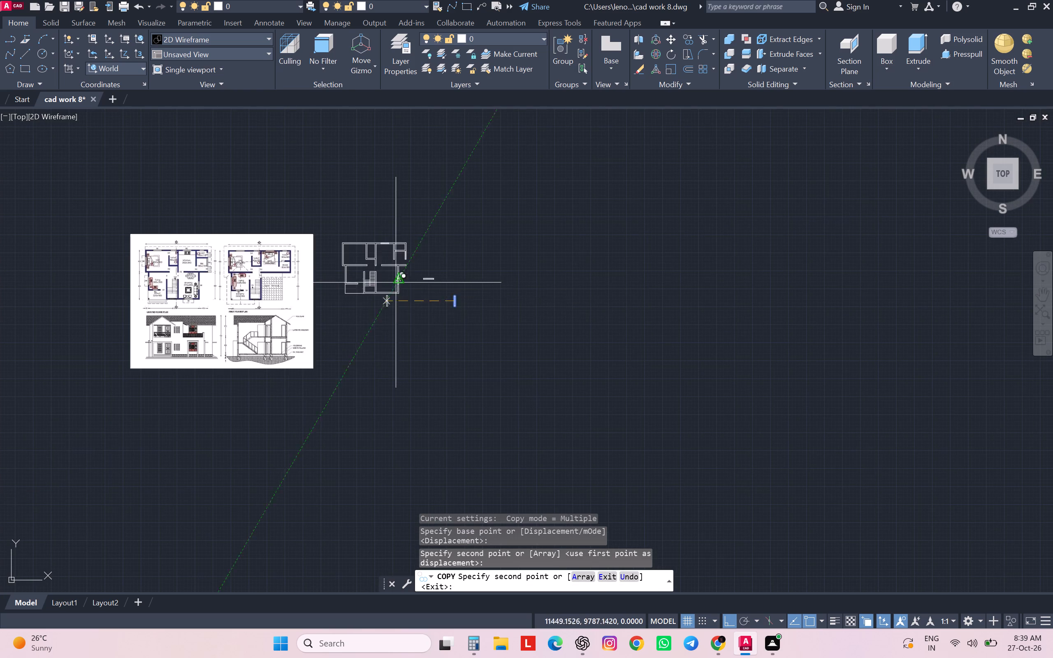
scroll(142, 259, "up", 3)
scroll(199, 267, "down", 1)
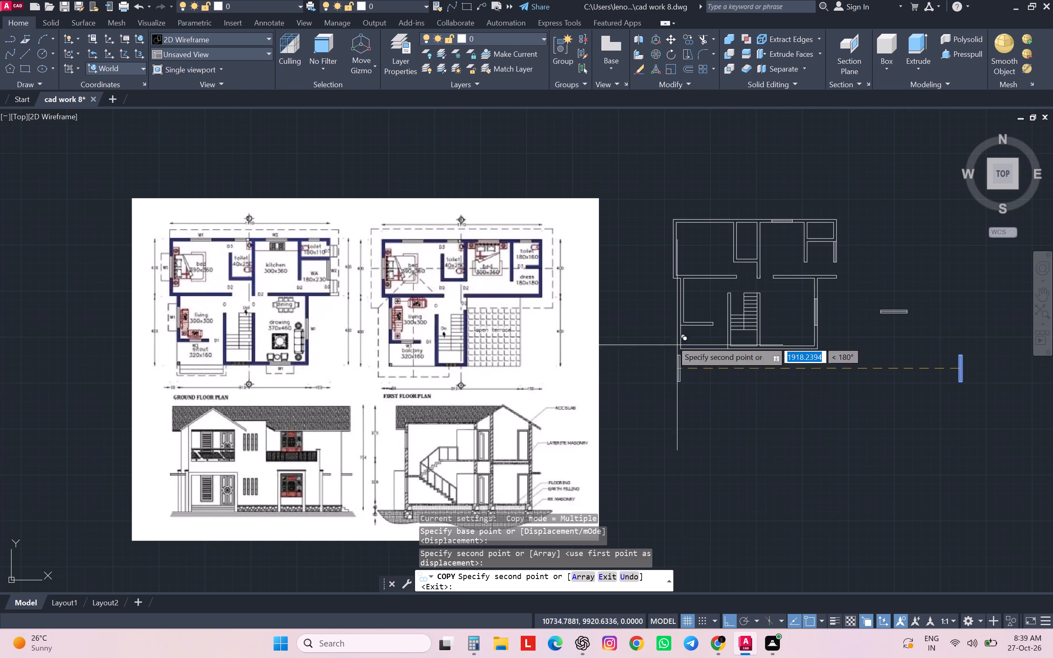
left_click(665, 330)
scroll(666, 356, "up", 3)
key("Escape")
Copy the vertical window symbol near the southwest corner to the midpoints of the living room's and upper-left bedroom's west walls.
left_click(683, 351)
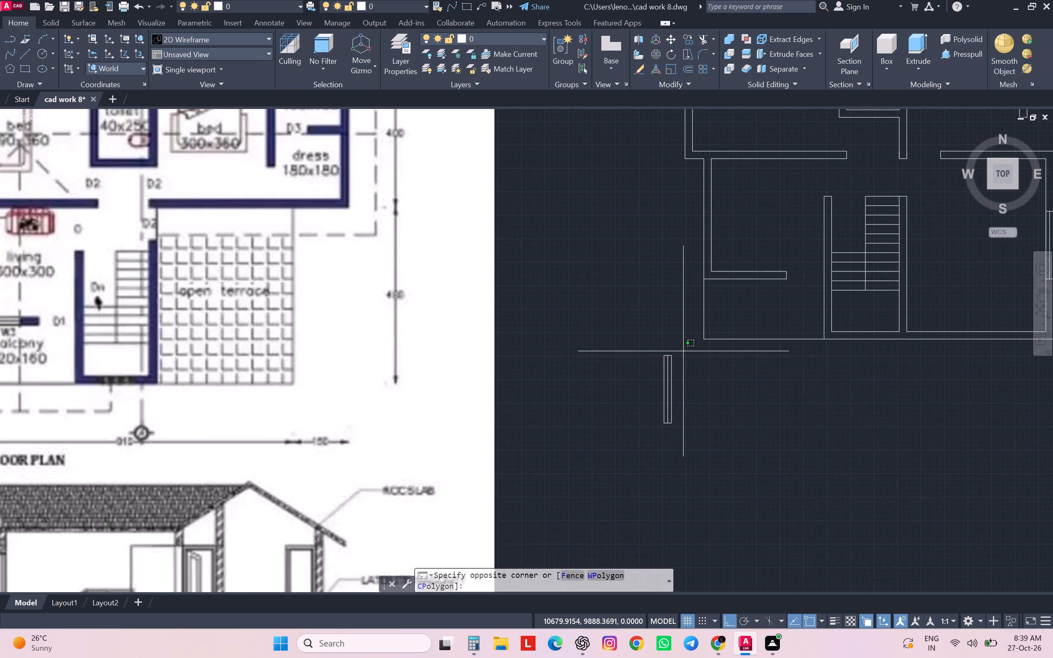
left_click(647, 436)
type("co")
key("Return")
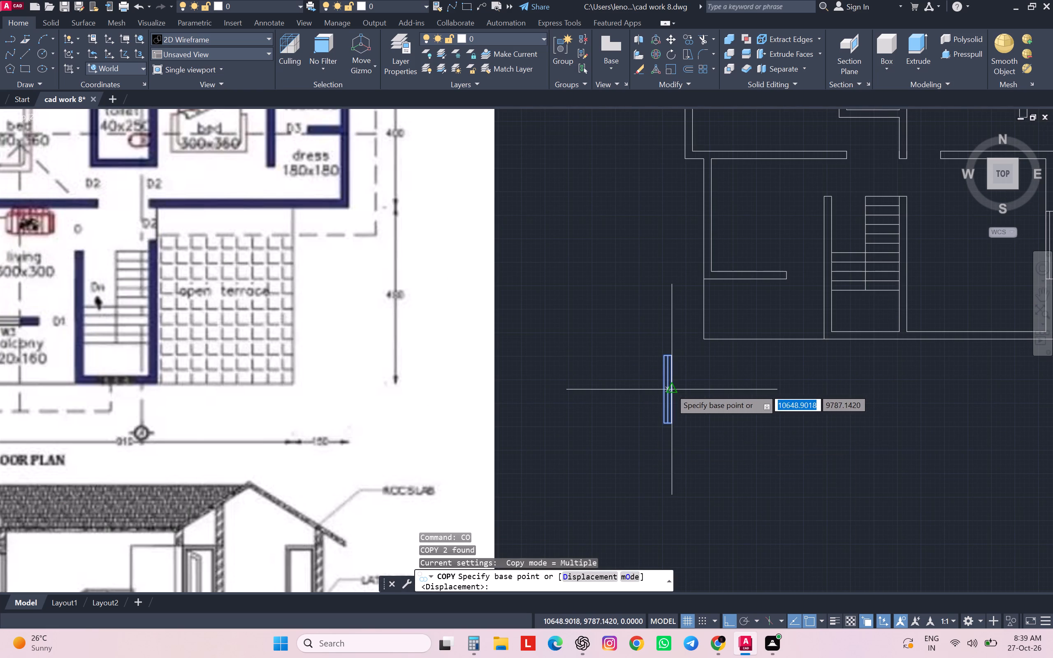
left_click(670, 389)
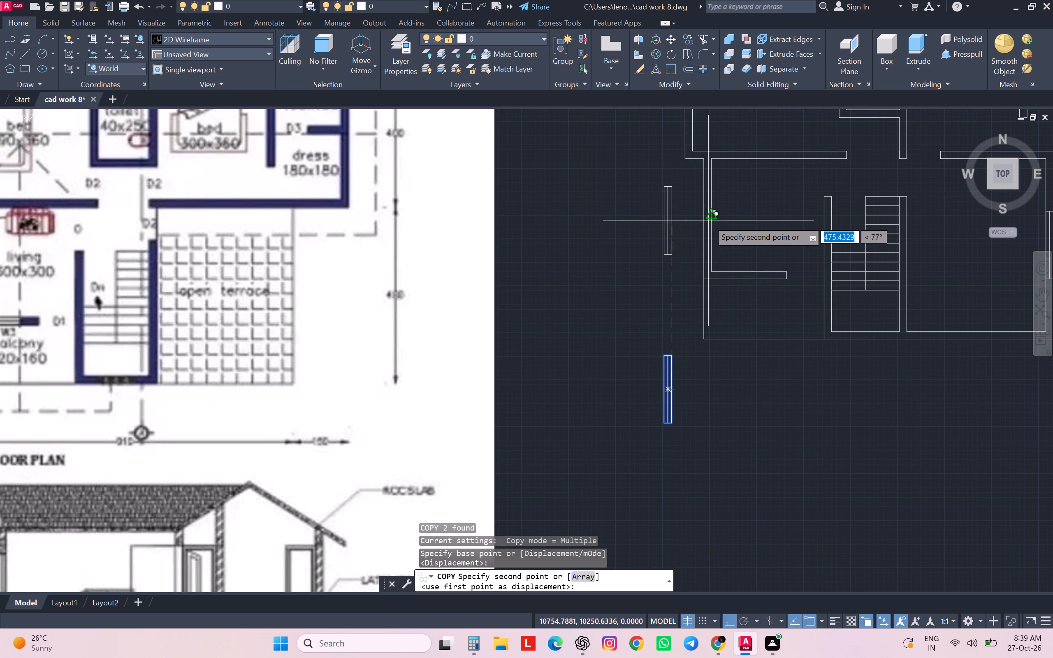
left_click(708, 220)
scroll(738, 371, "down", 1)
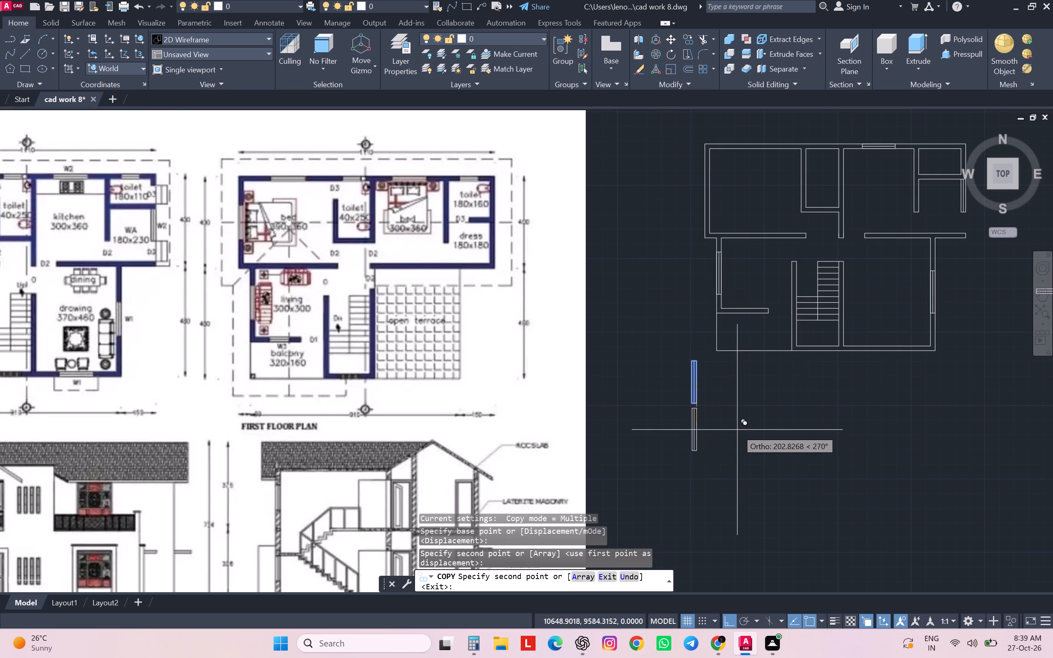
scroll(737, 430, "down", 2)
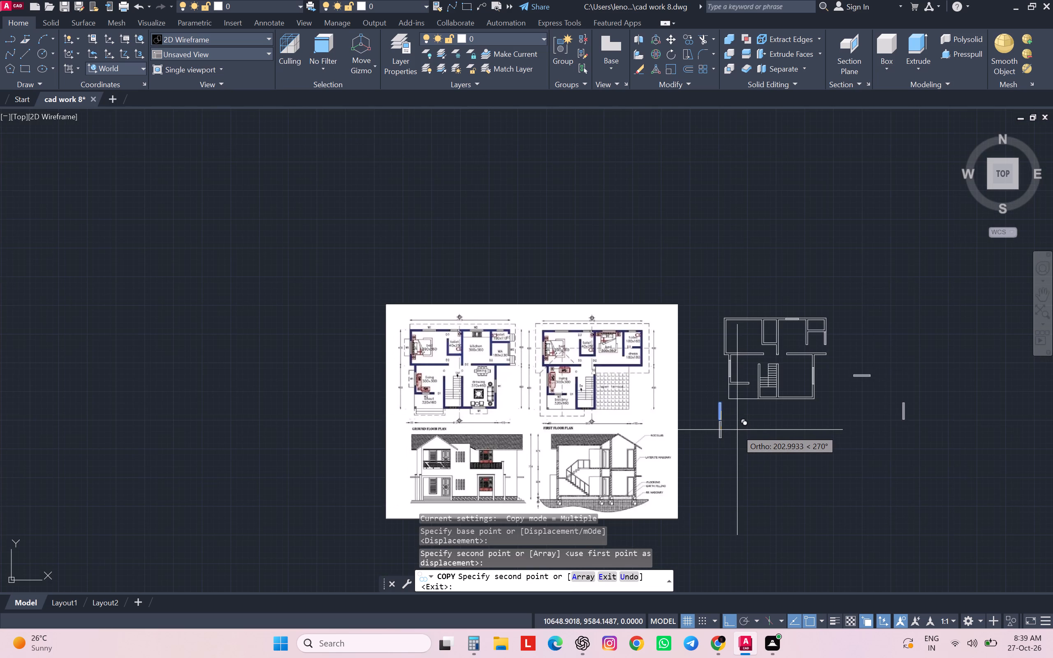
scroll(737, 430, "up", 1)
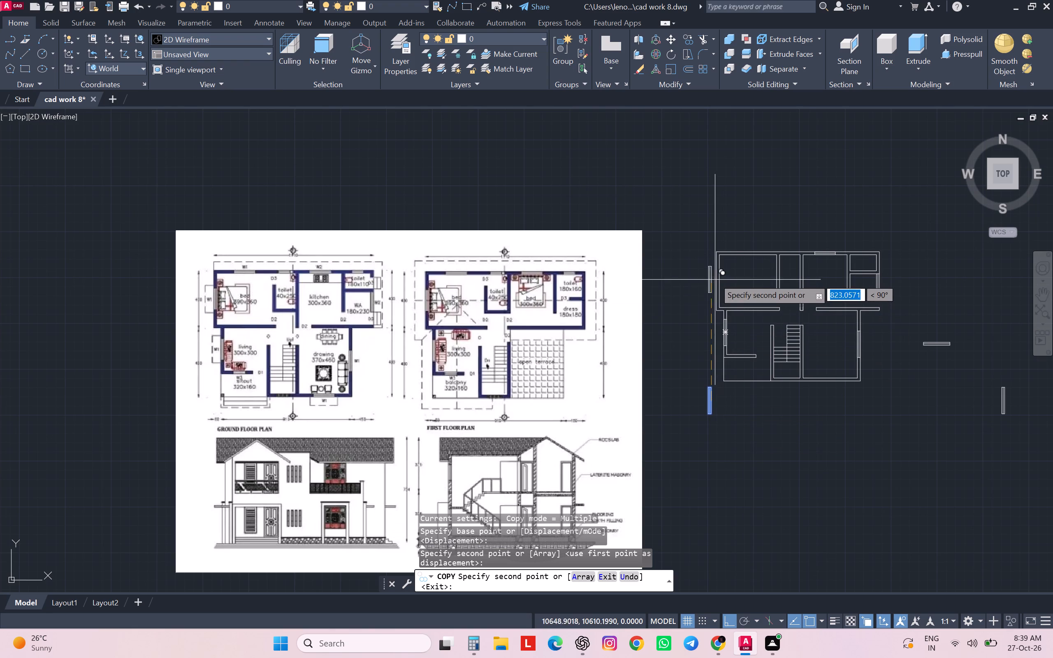
scroll(714, 277, "up", 2)
left_click(728, 288)
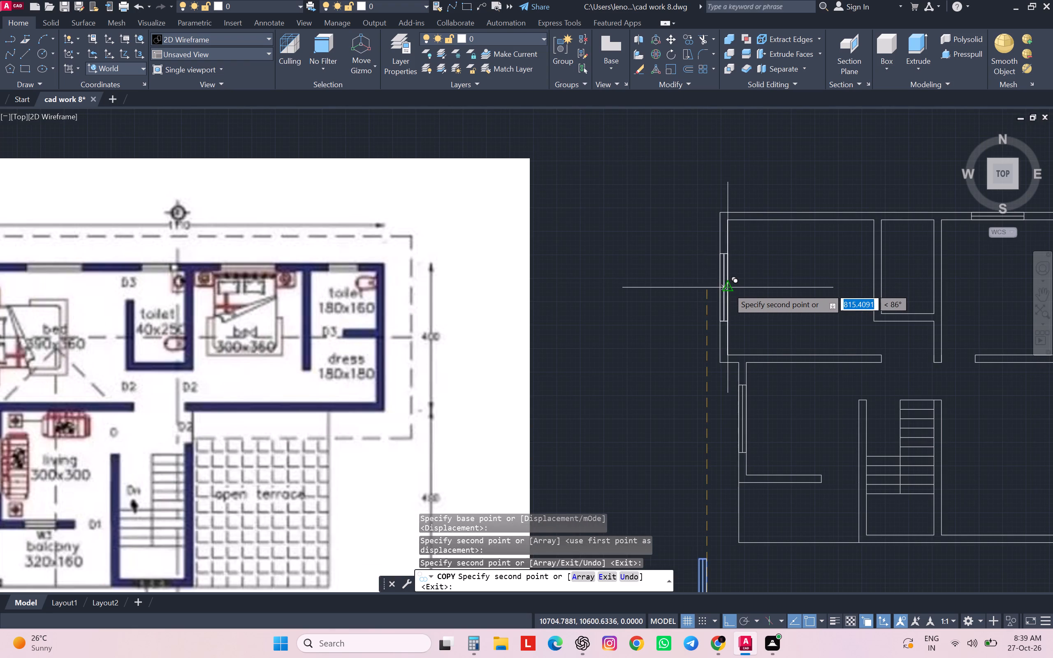
scroll(728, 288, "down", 2)
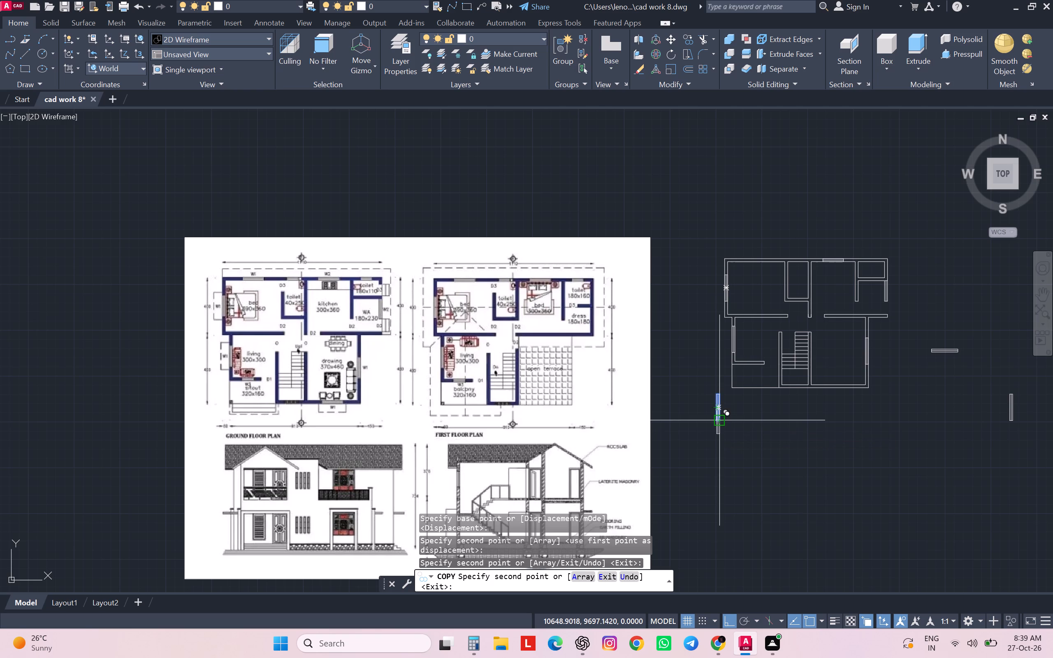
key("Escape")
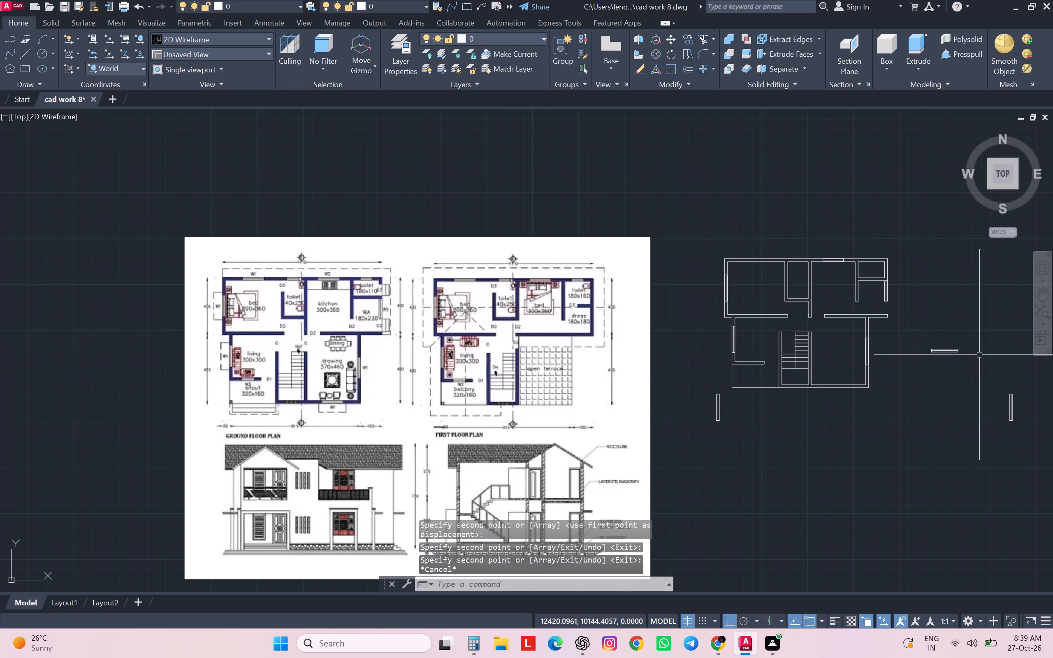
Move the loose horizontal window symbol into the upper-left bedroom's north outer wall, centred on the wall's midpoint.
left_click(973, 333)
left_click(918, 372)
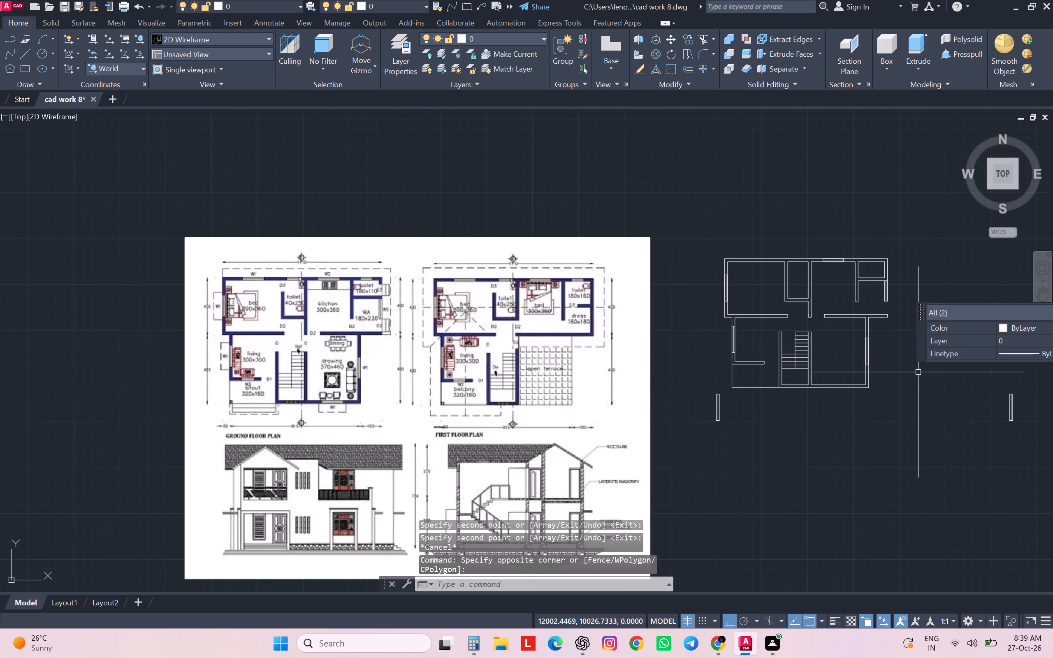
key("m")
key("Return")
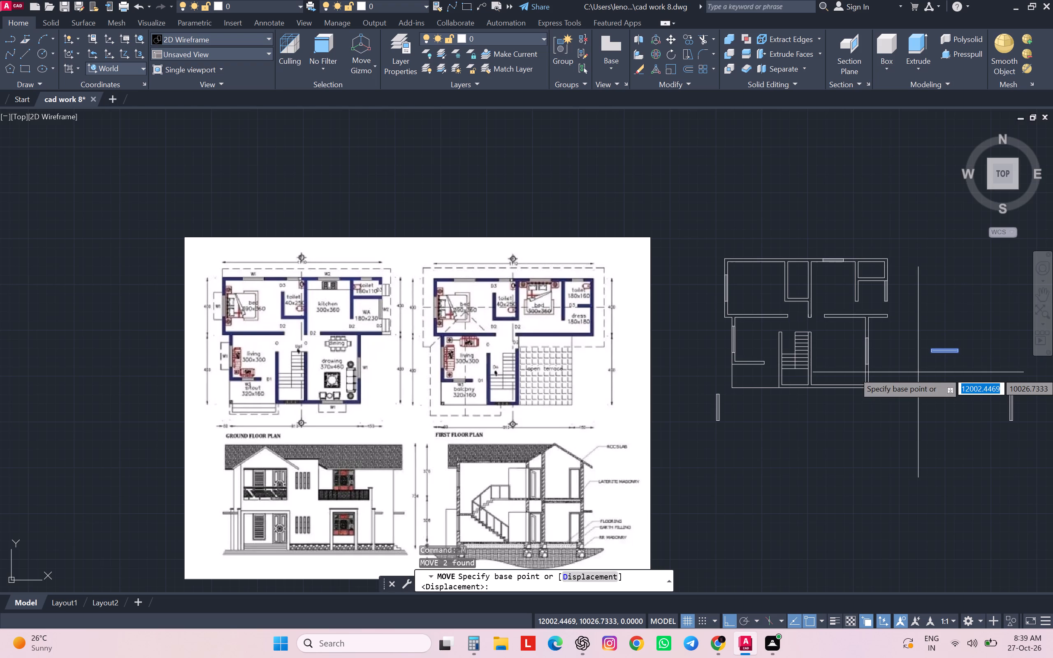
scroll(966, 332, "up", 3)
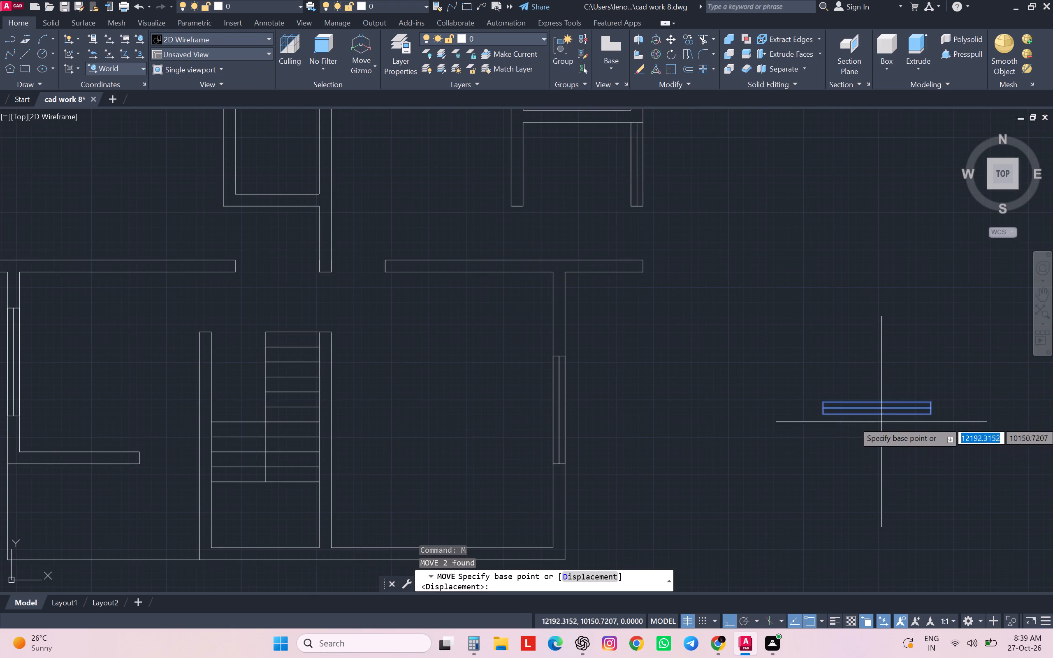
left_click(880, 416)
scroll(882, 415, "up", 1)
scroll(882, 415, "down", 5)
scroll(682, 332, "down", 1)
scroll(682, 330, "up", 4)
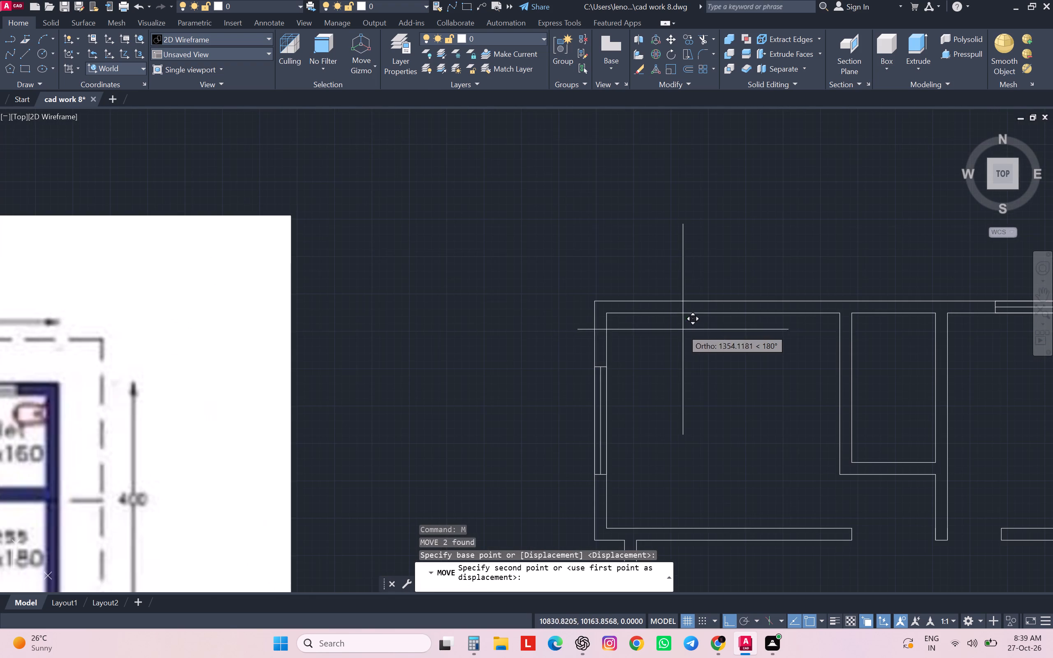
left_click(722, 314)
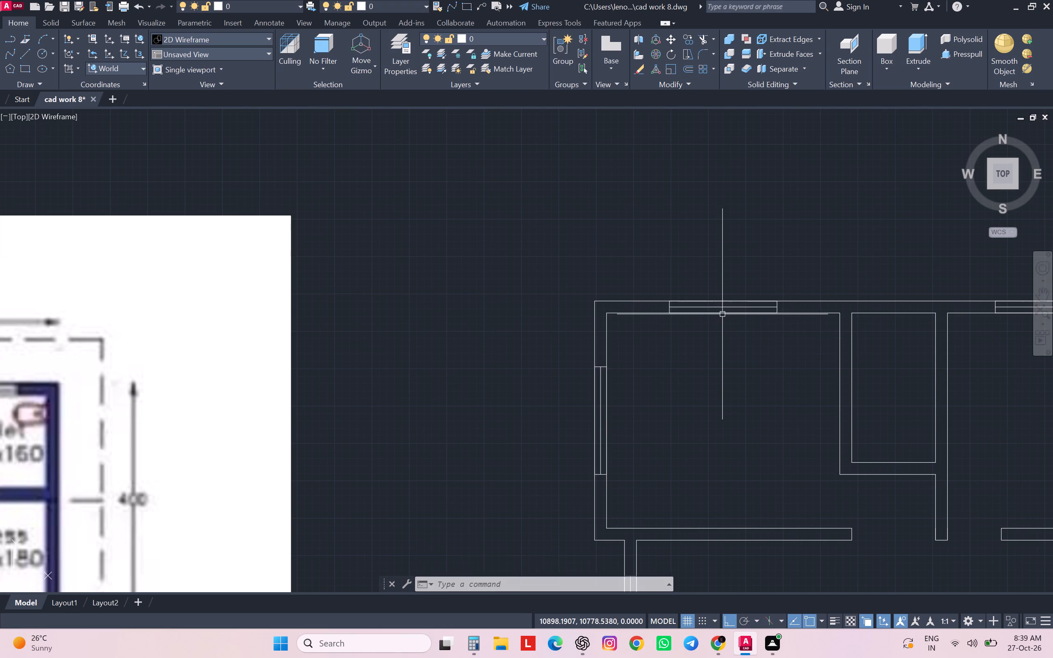
scroll(953, 416, "down", 1)
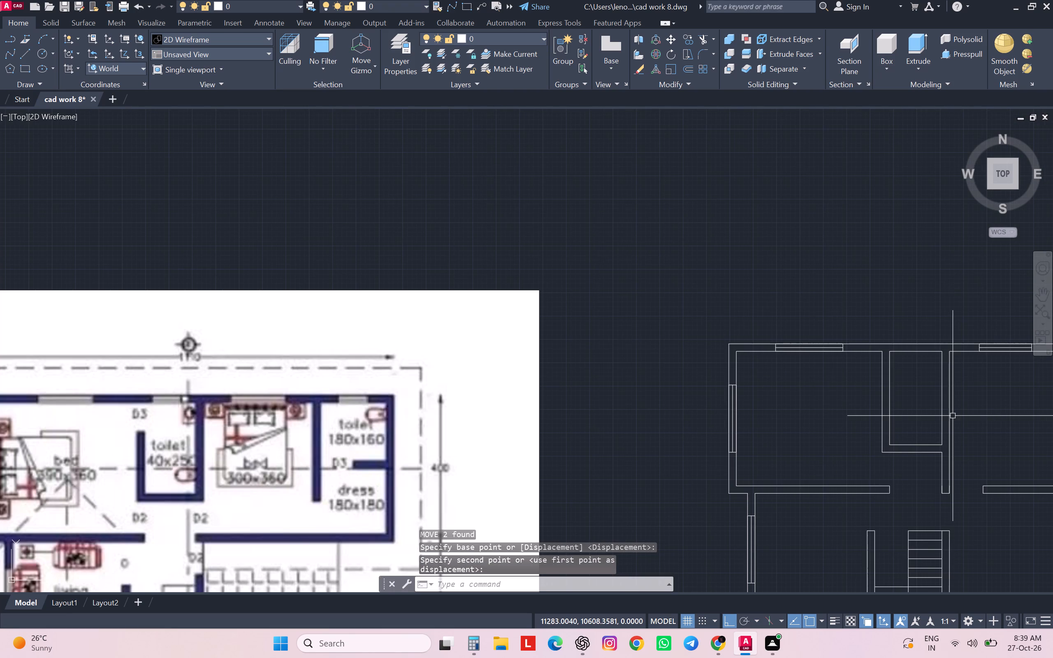
key("Escape")
key("Escape")
key("Escape")
key("Escape")
key("Escape")
Extend the upper-left bedroom's inner north wall line across the thickness of the toilet partition.
type("ex")
key("space")
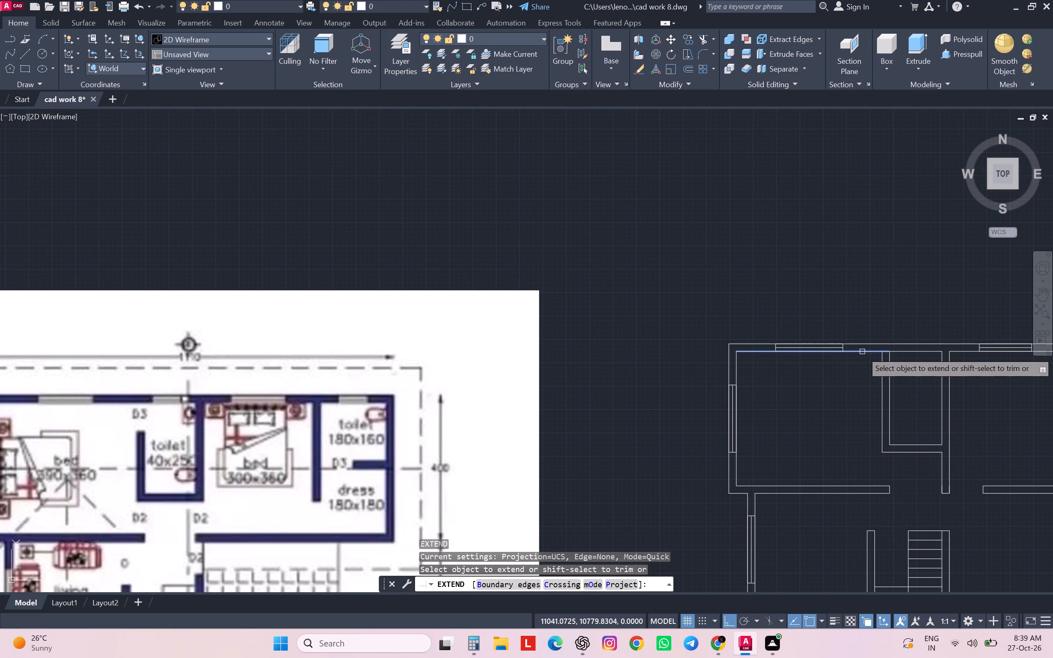
left_click(862, 352)
key("Escape")
key("Escape")
key("Escape")
key("Escape")
Offset the upper-left bedroom's extended inner north wall line 80 cm into the room.
key("o")
key("Return")
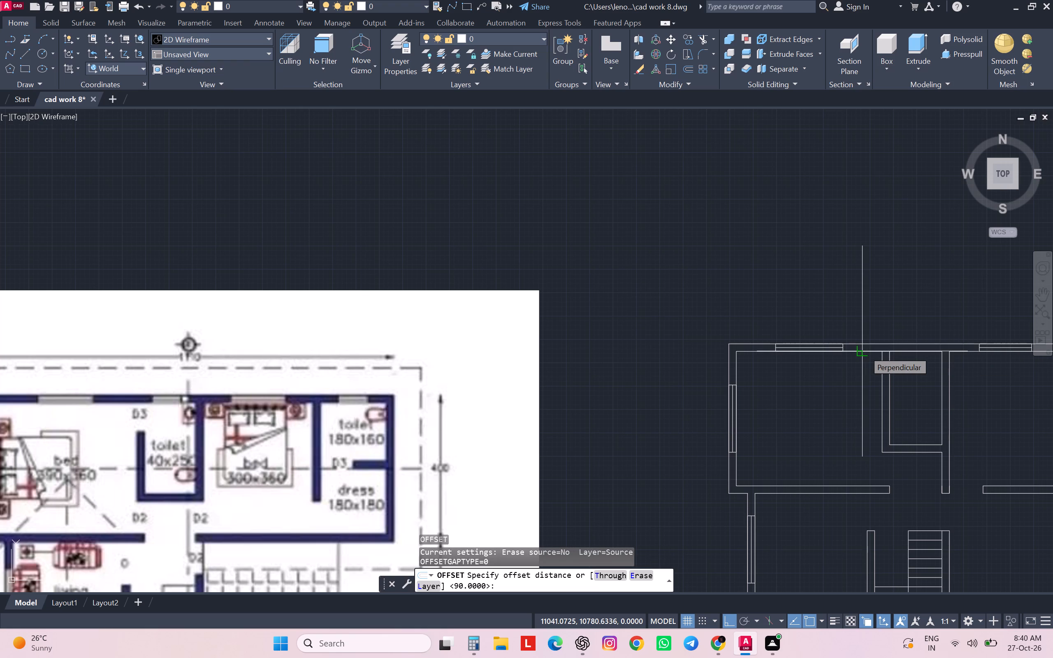
type("80")
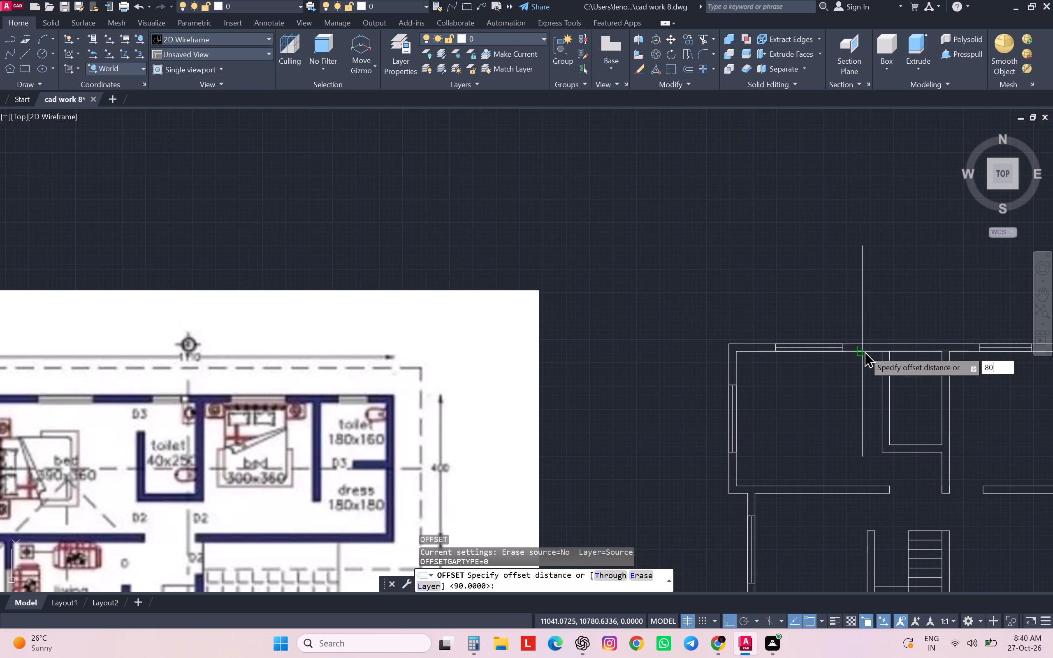
key("Return")
left_click(865, 350)
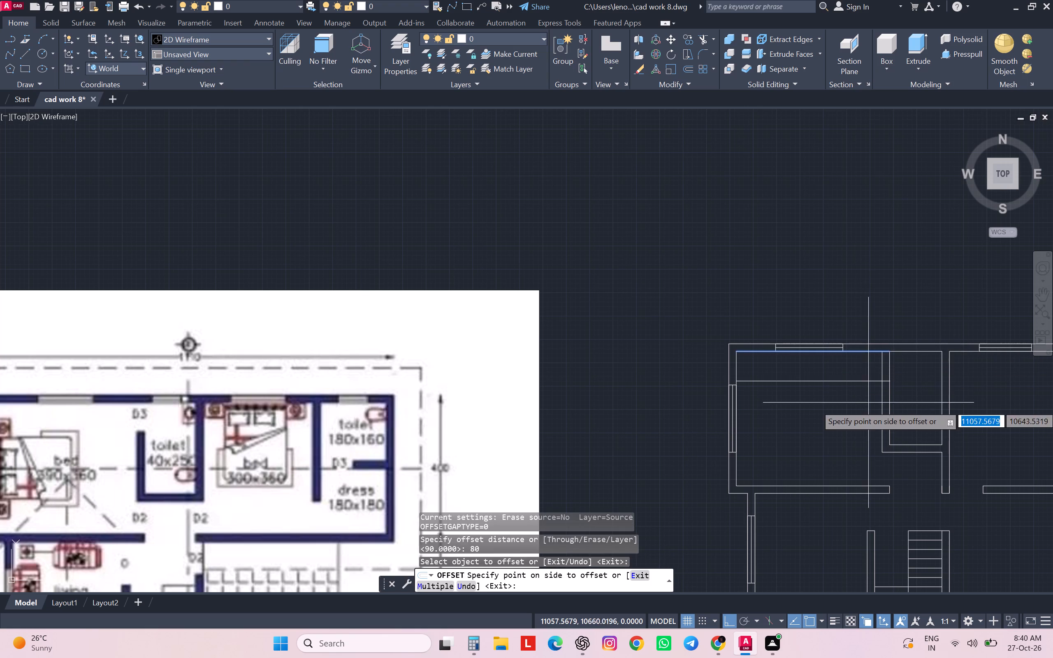
left_click(868, 414)
Offset the south inner wall line of the upper-right toilet 80 cm northward into the toilet.
scroll(867, 408, "down", 3)
scroll(587, 438, "up", 2)
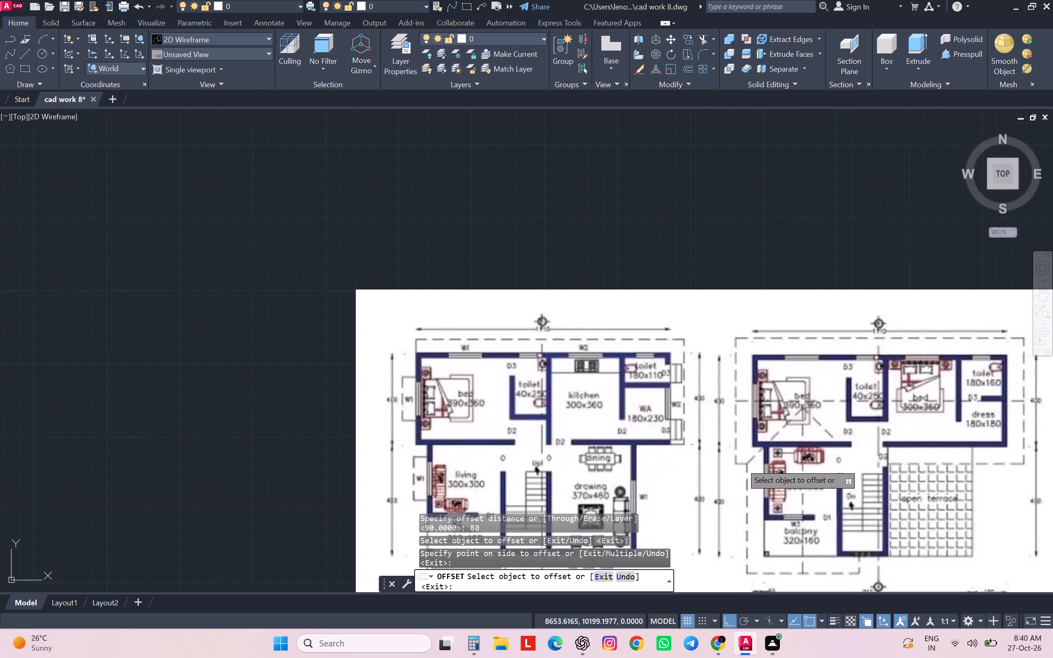
scroll(740, 455, "down", 1)
middle_click_drag(886, 396, 577, 380)
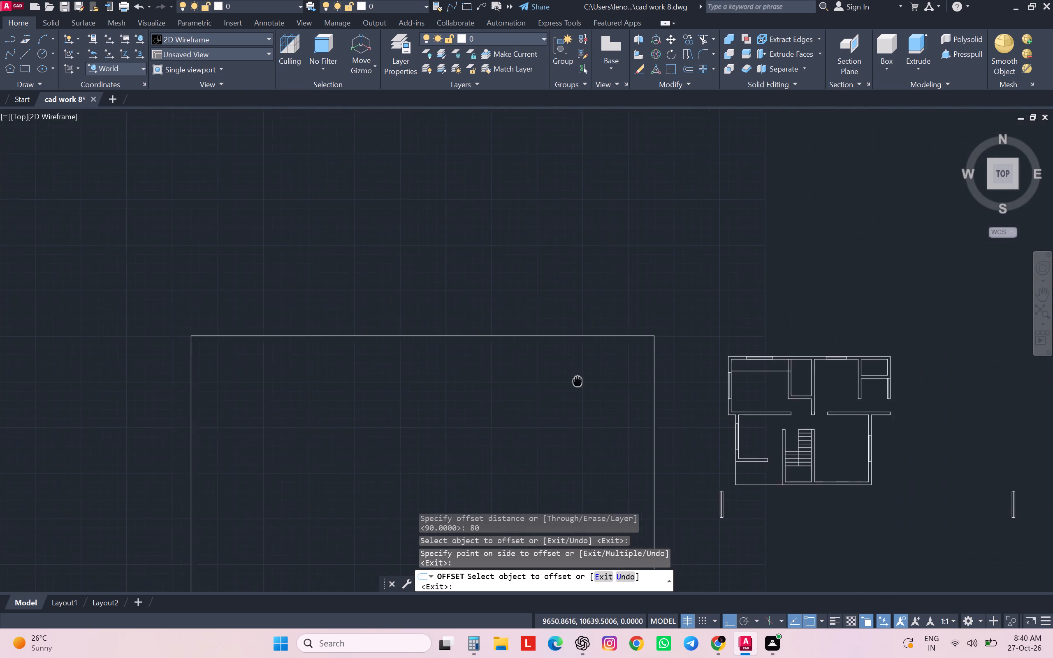
middle_click_drag(577, 380, 575, 380)
scroll(882, 363, "up", 2)
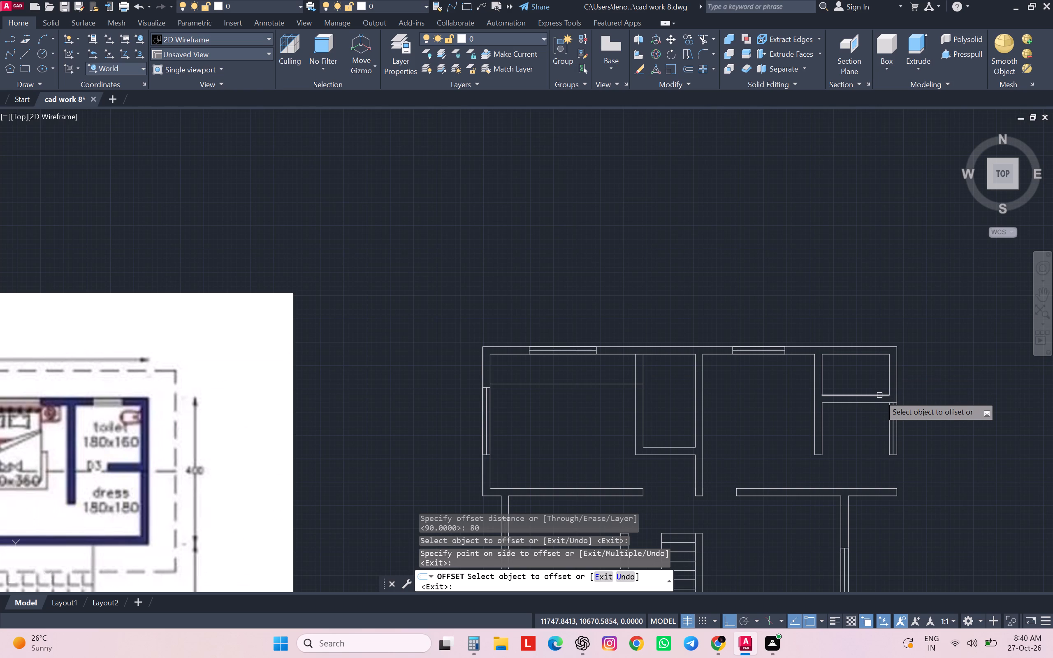
left_click(879, 395)
left_click(879, 379)
scroll(888, 378, "down", 2)
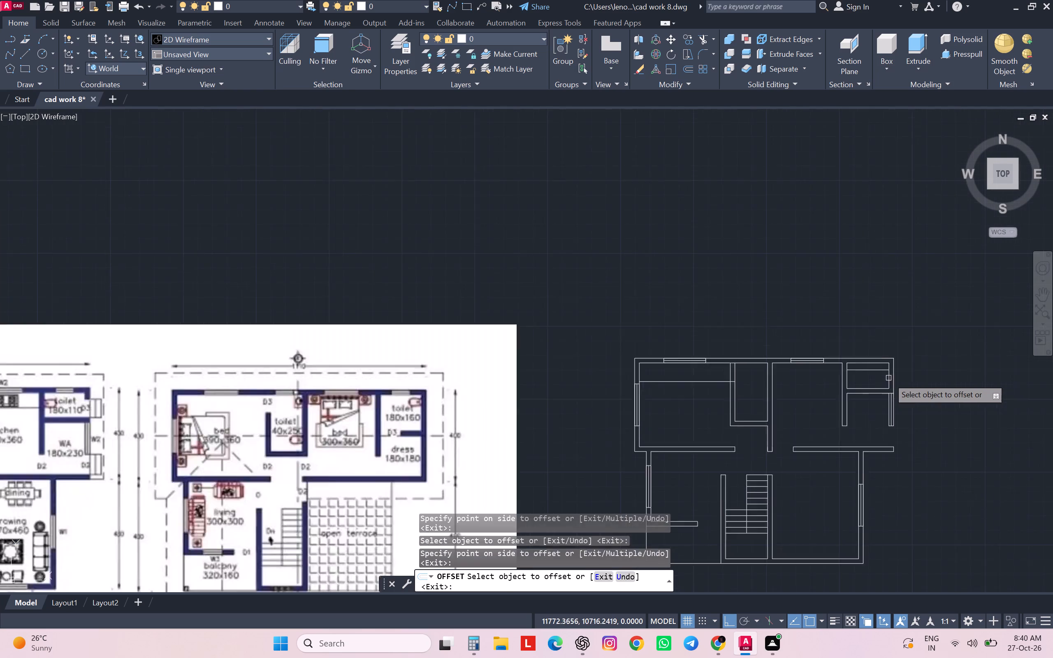
scroll(888, 378, "down", 1)
scroll(550, 412, "up", 2)
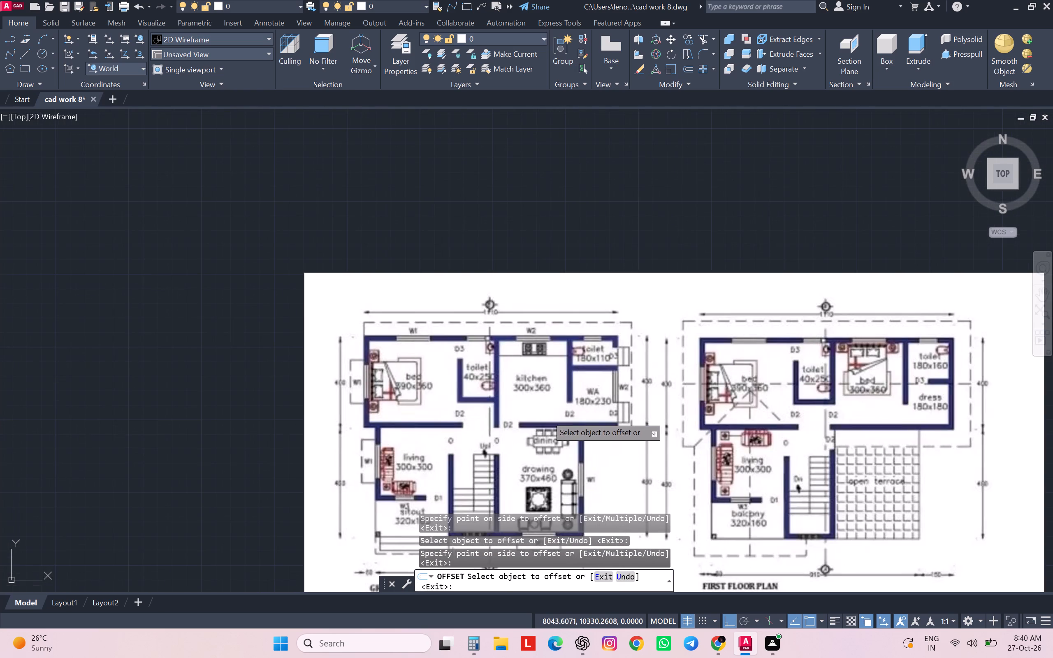
middle_click_drag(546, 416, 541, 393)
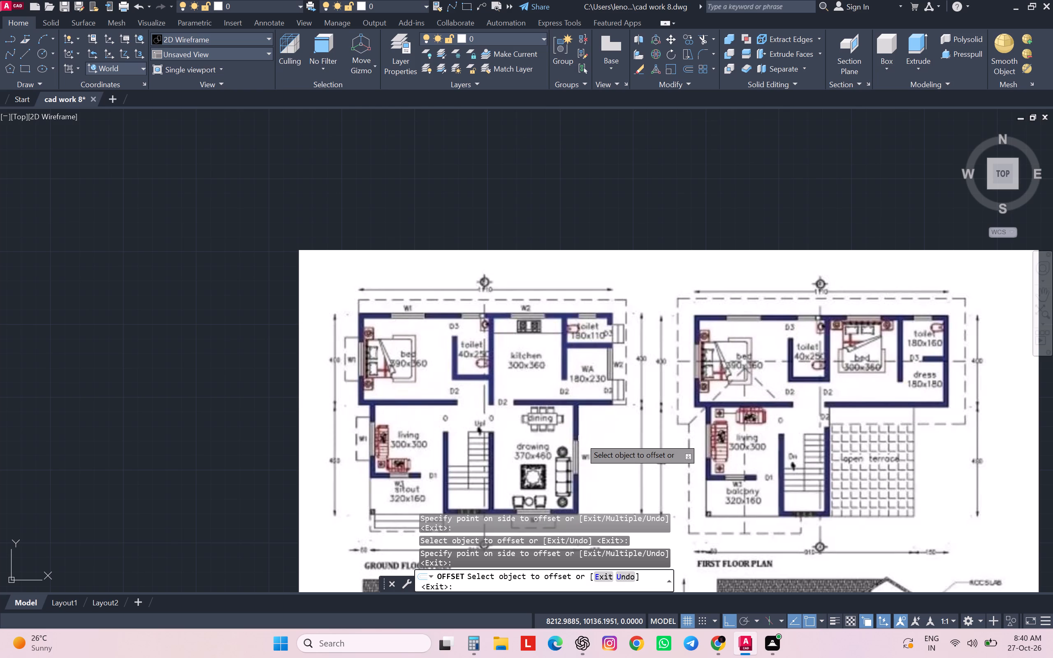
scroll(581, 438, "down", 2)
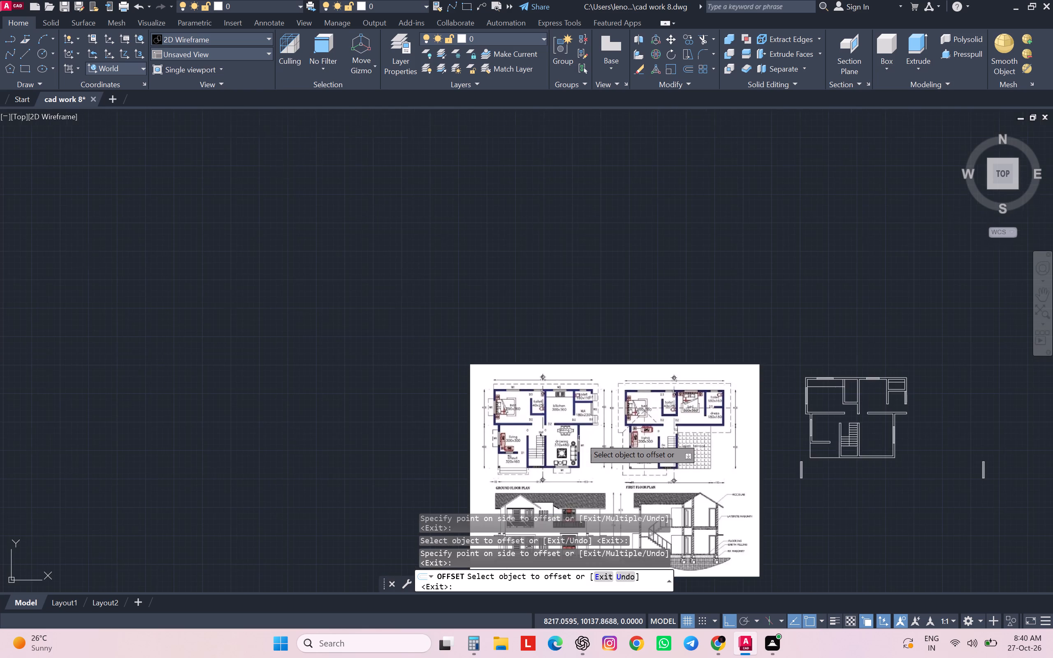
key("Escape")
key("Escape")
key("Escape")
key("Escape")
key("Escape")
Trim the central toilet's west partition between the north wall and the 80 cm offset line, removing the line's excess beyond the partition.
scroll(850, 394, "up", 1)
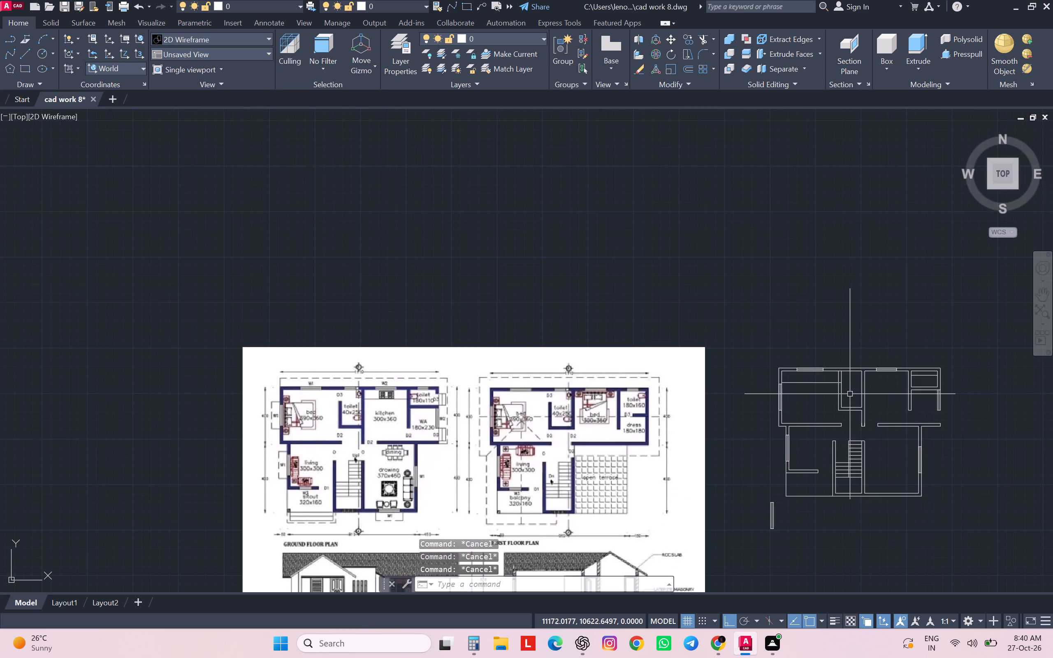
key("t")
scroll(850, 394, "up", 1)
type("r")
key("space")
scroll(850, 394, "up", 1)
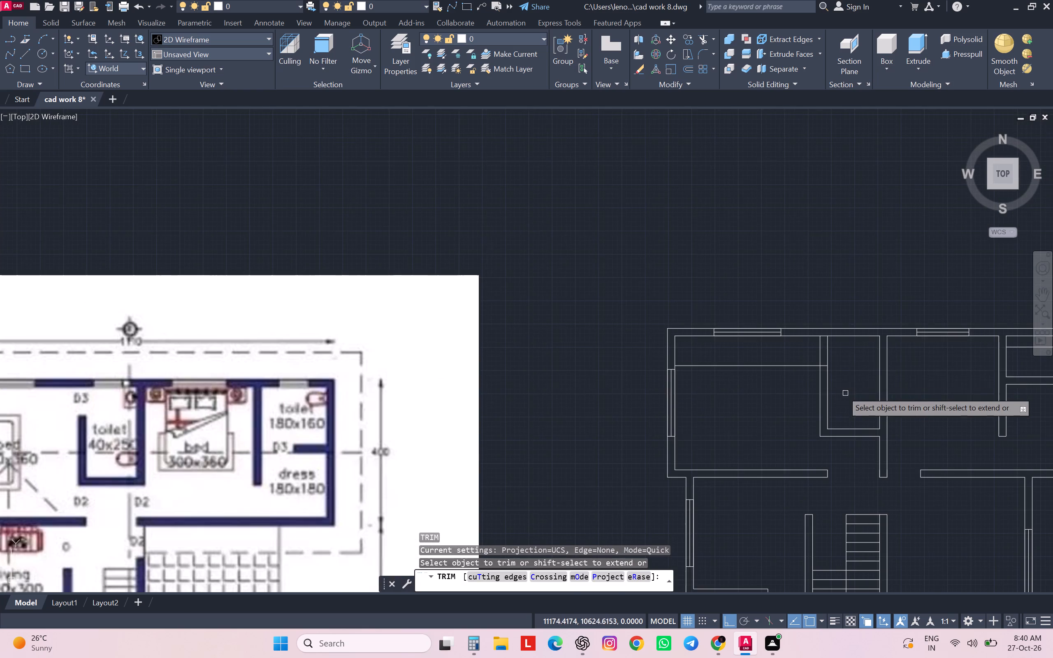
left_click(842, 352)
double_click(791, 355)
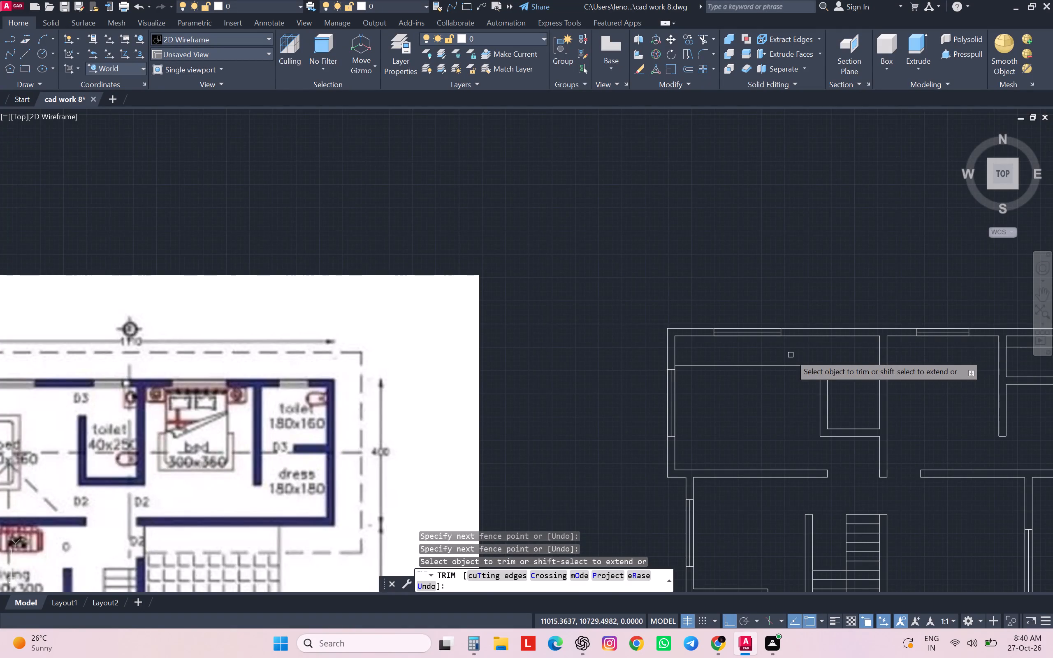
left_click(785, 371)
left_click(788, 359)
scroll(788, 359, "down", 3)
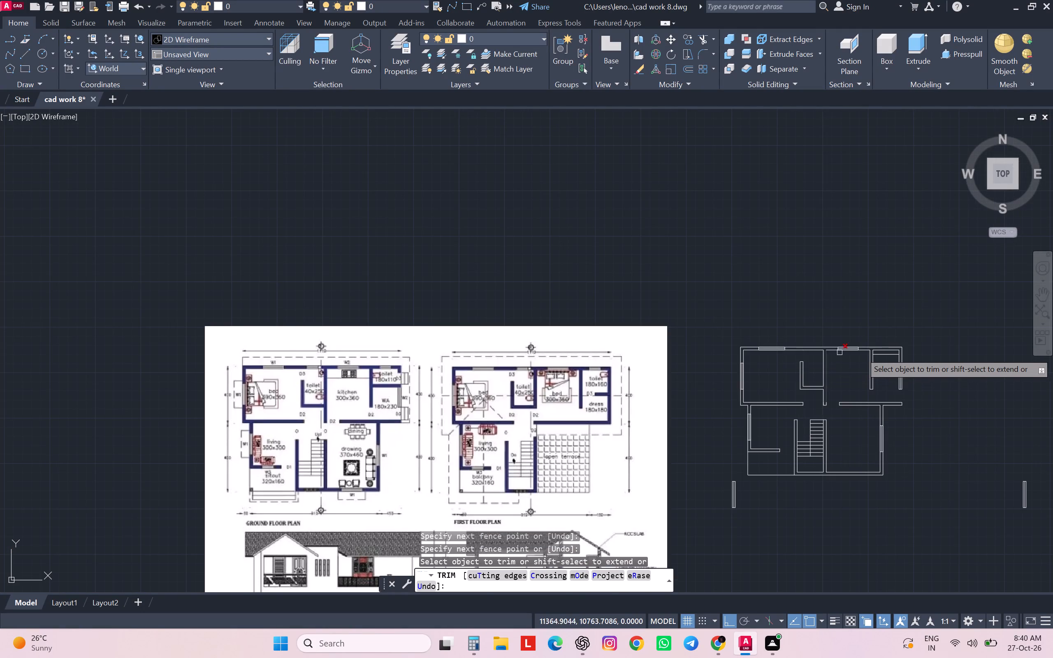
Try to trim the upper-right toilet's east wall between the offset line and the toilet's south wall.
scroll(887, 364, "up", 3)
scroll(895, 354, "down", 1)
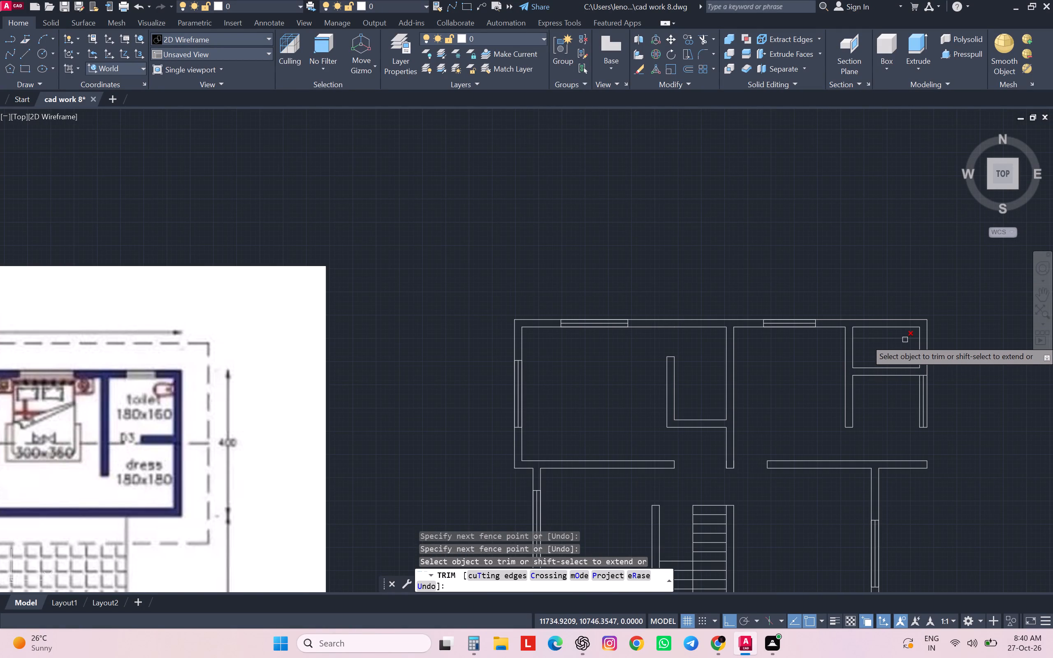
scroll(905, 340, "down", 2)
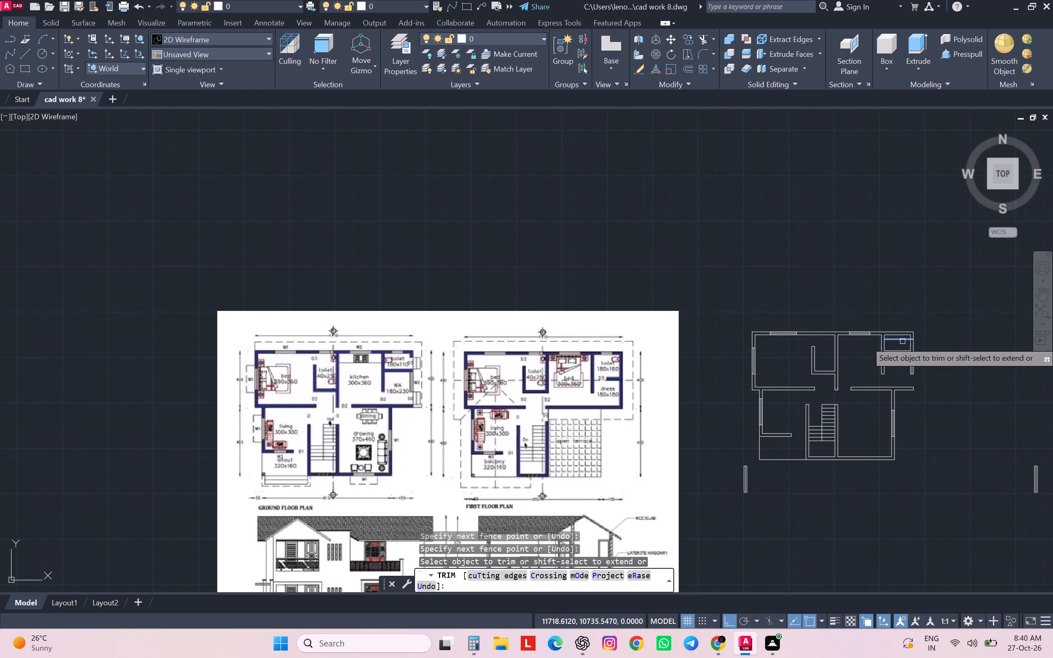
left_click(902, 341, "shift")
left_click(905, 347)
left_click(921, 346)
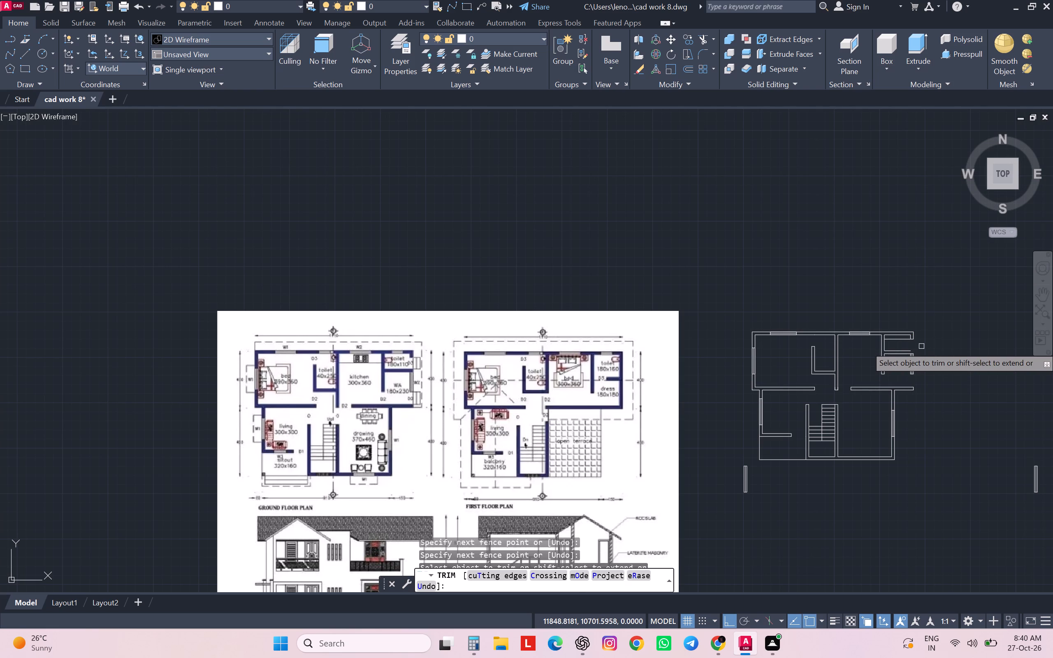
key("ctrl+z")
Cut the upper-right toilet's 80 cm door opening in its east wall south of the offset line, trimming the line's excess inside the toilet.
scroll(912, 350, "up", 2)
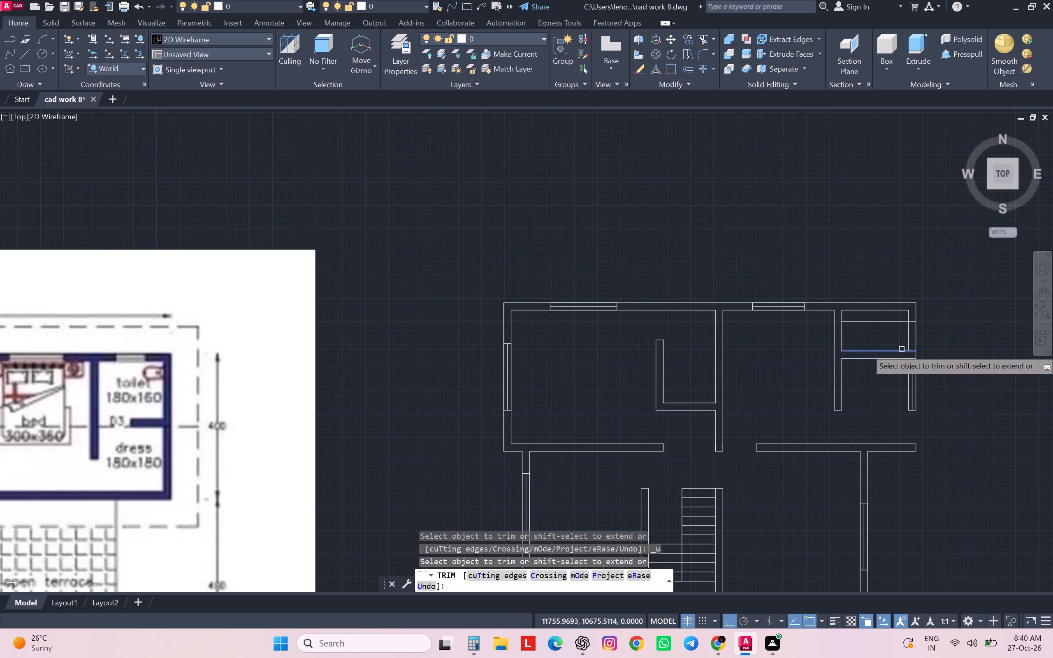
left_click(902, 349, "shift")
left_click(902, 342)
left_click(925, 341)
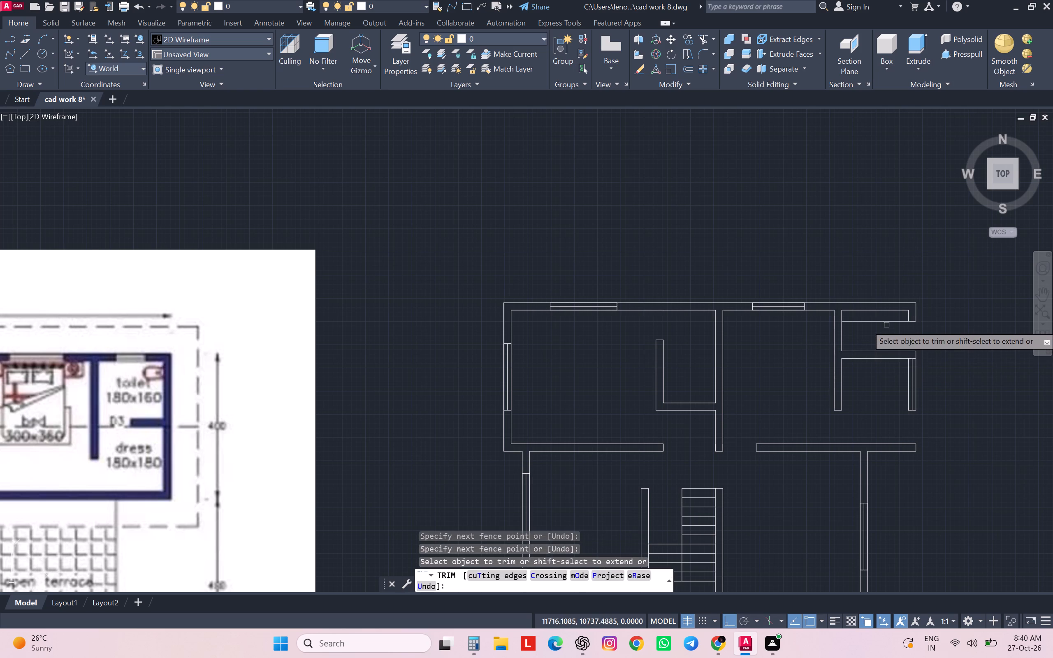
left_click(886, 320)
key("Escape")
key("Escape")
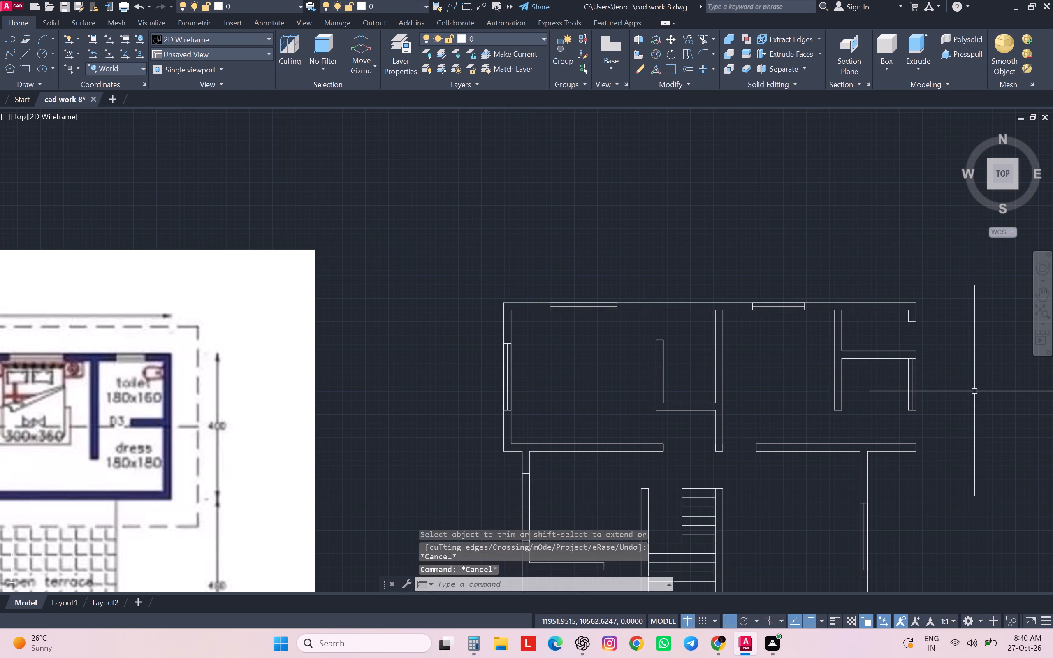
key("Escape")
key("Escape")
key("Escape")
key("Escape")
scroll(974, 391, "down", 2)
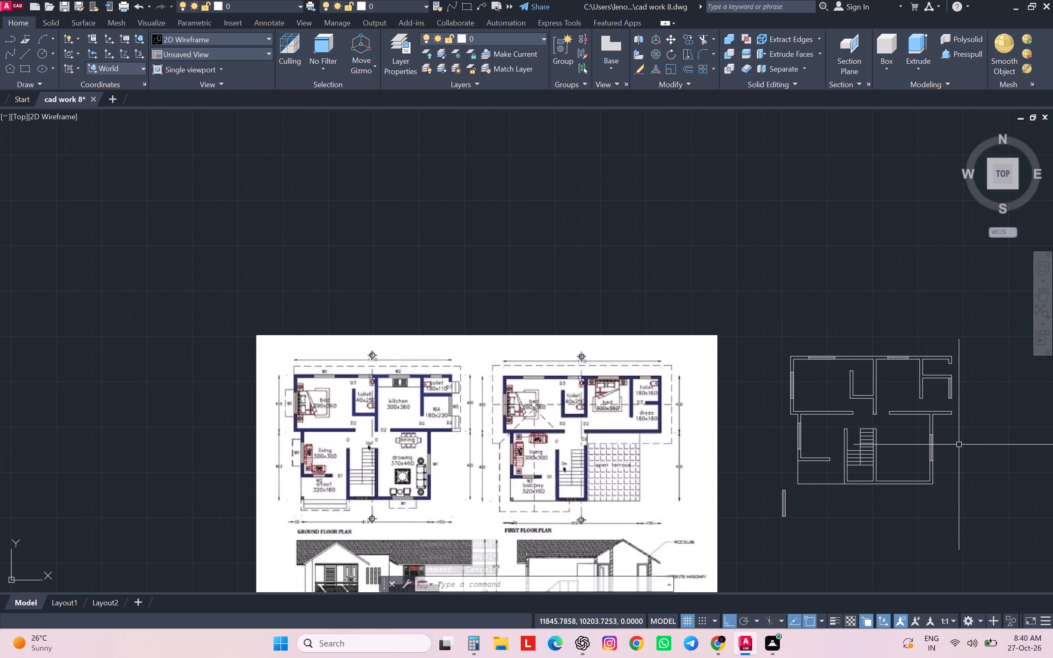
key("Escape")
key("Escape")
key("Escape")
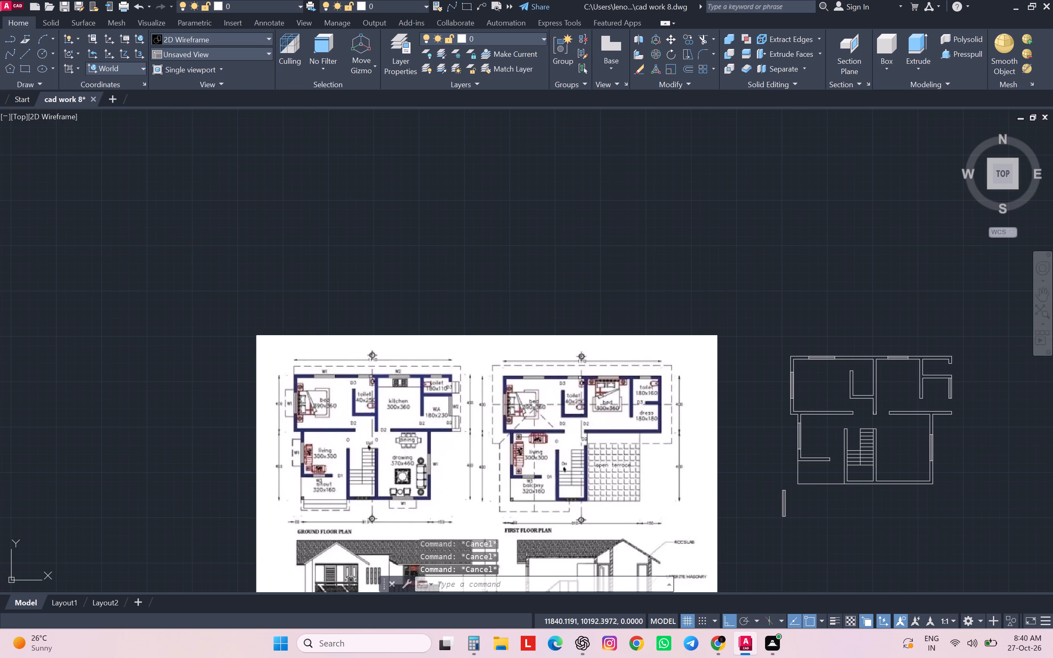
key("Escape")
Draw a 60 by 20 cm window symbol north of the plan, with a horizontal centre line joining its short sides' midpoints.
type("rec")
key("Return")
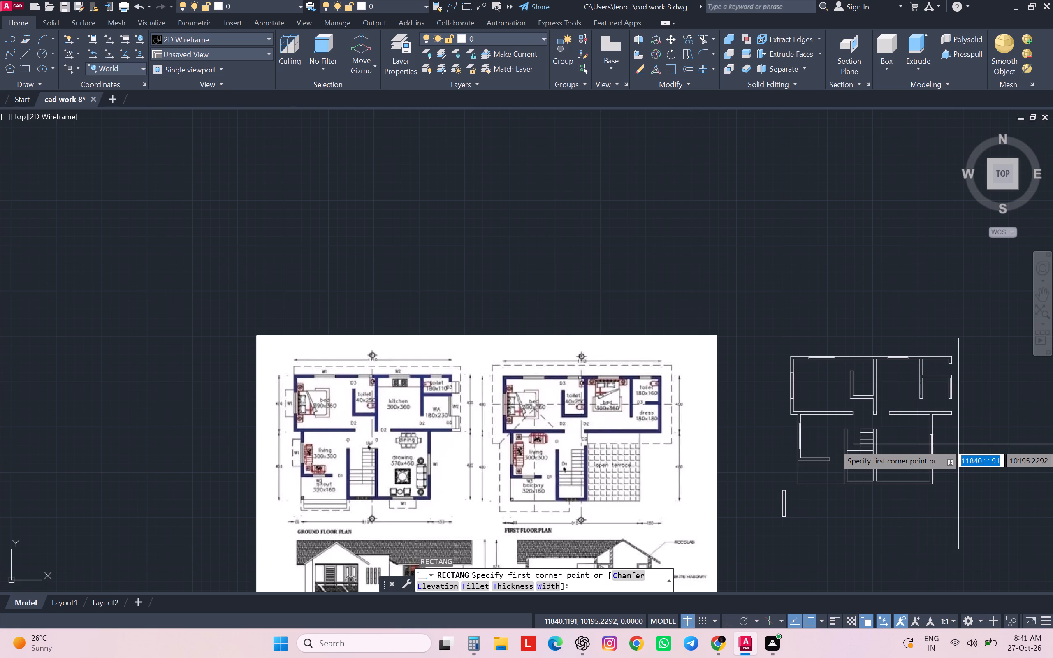
left_click(799, 261)
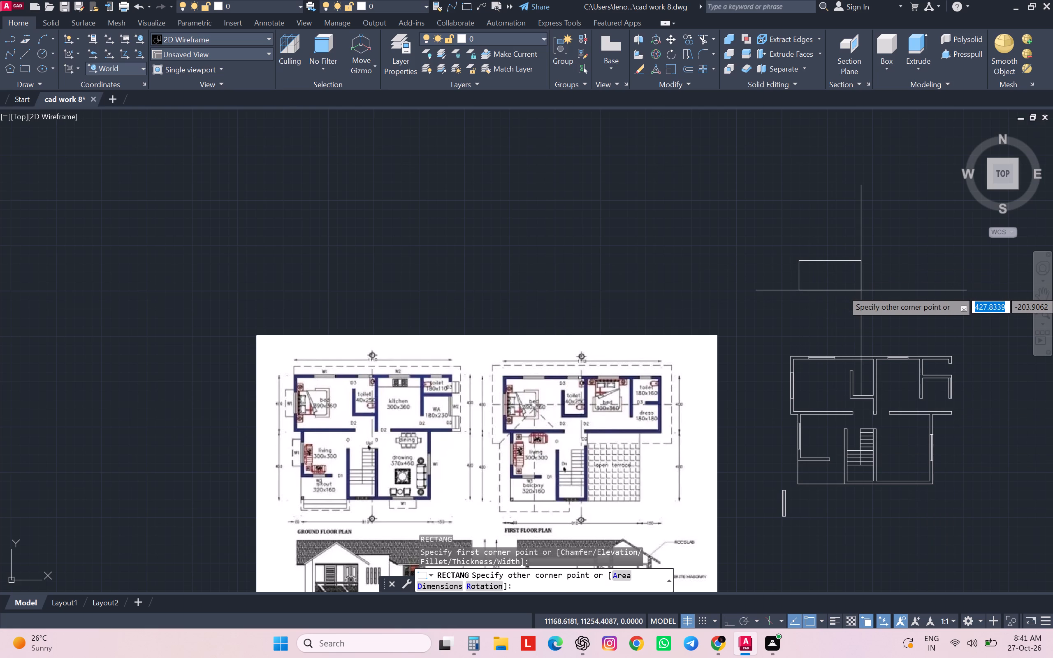
key("6")
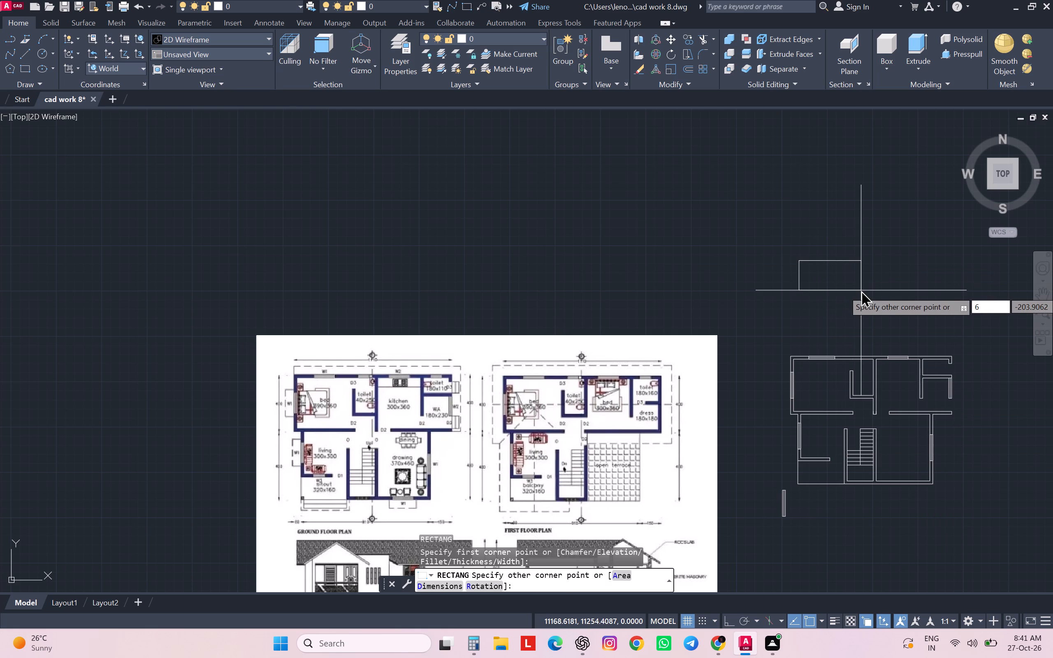
key("0")
key("comma")
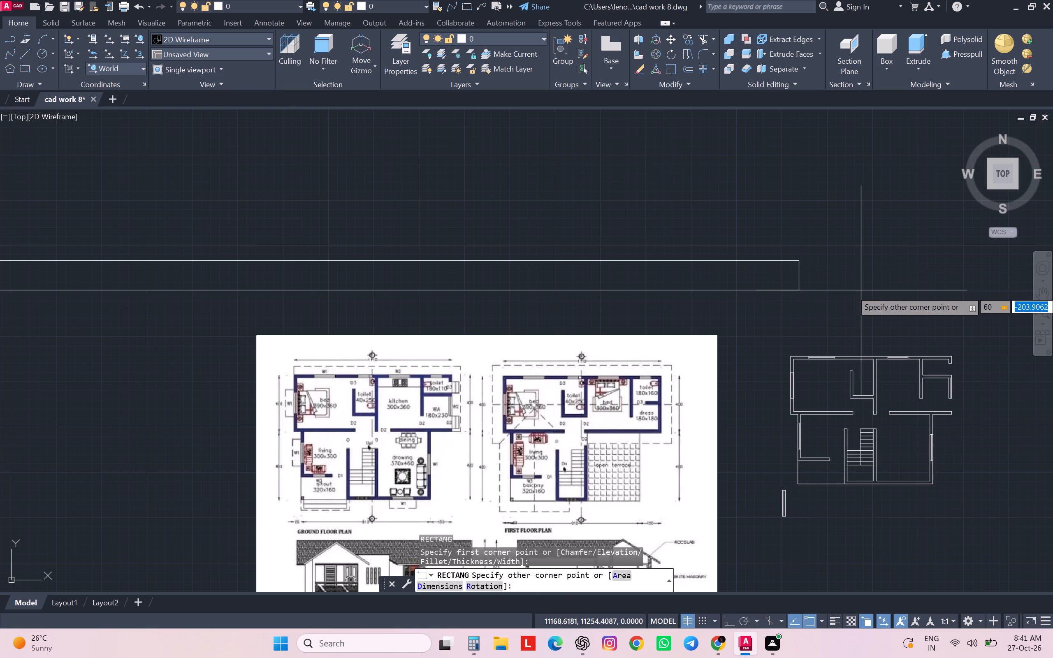
type("20")
key("Return")
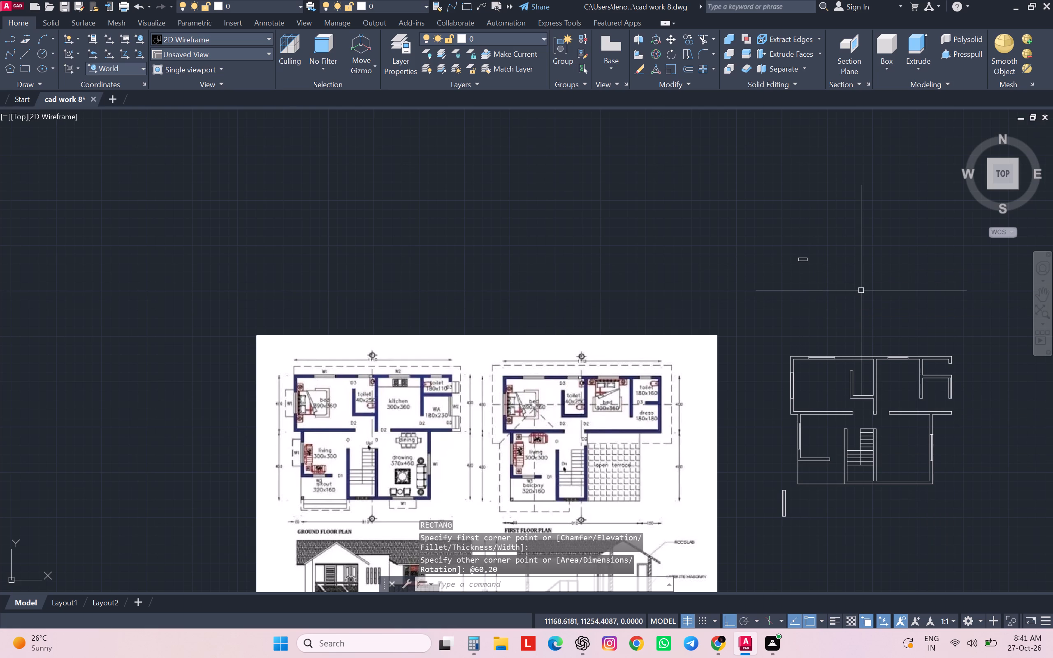
scroll(835, 254, "up", 4)
key("l")
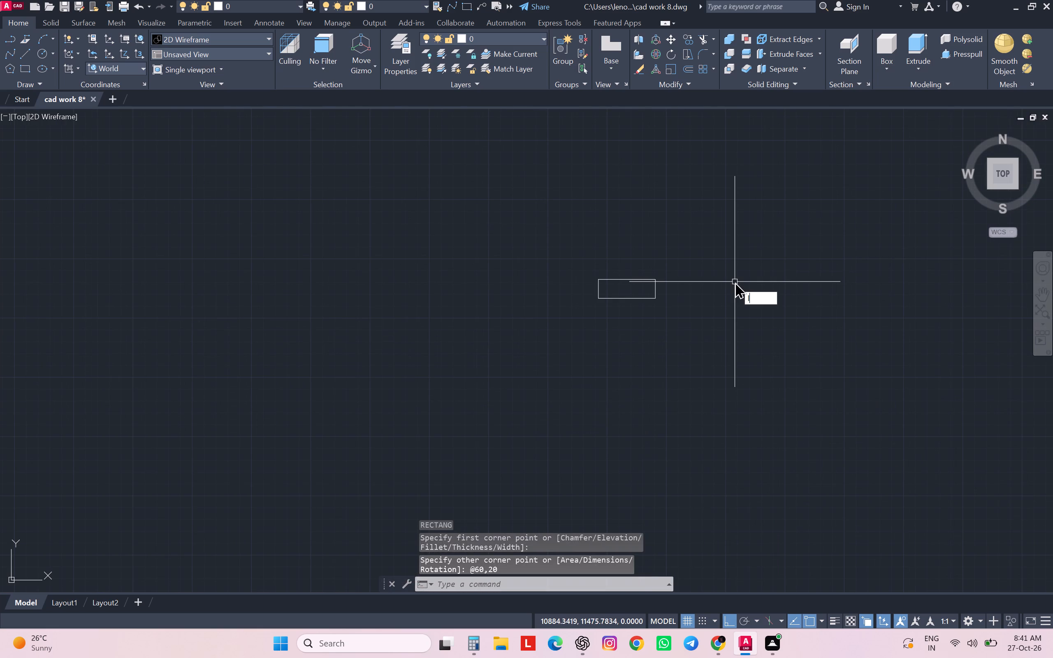
key("Return")
left_click(661, 288)
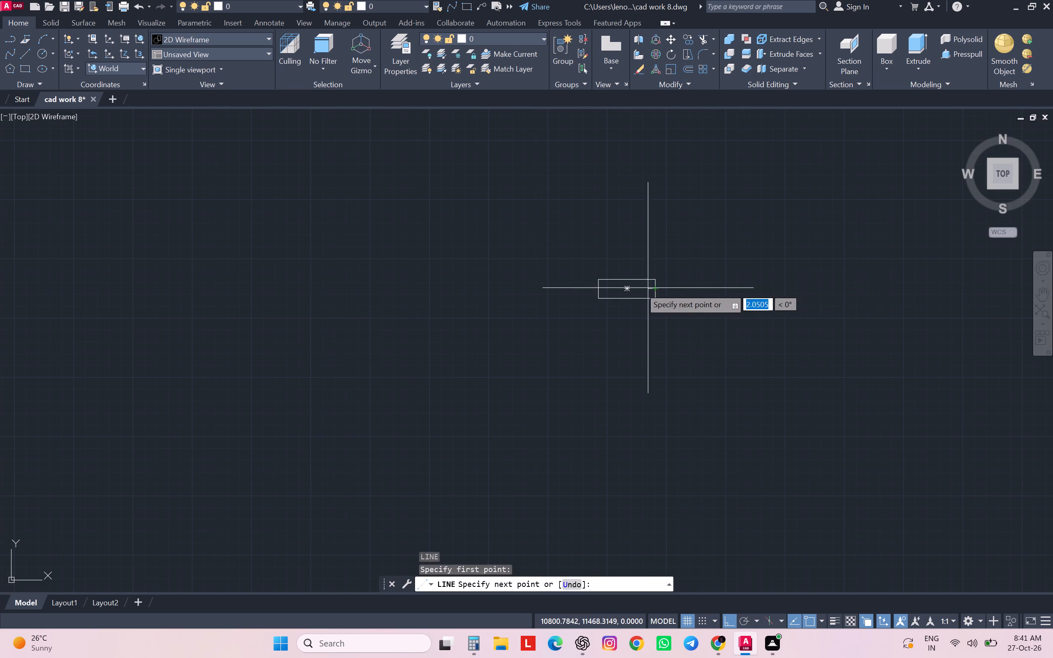
left_click(598, 288)
key("Escape")
Copy the 60 by 20 cm window symbol from its bottom midpoint into the north outer wall, centred on each of the two toilets.
left_click(689, 259)
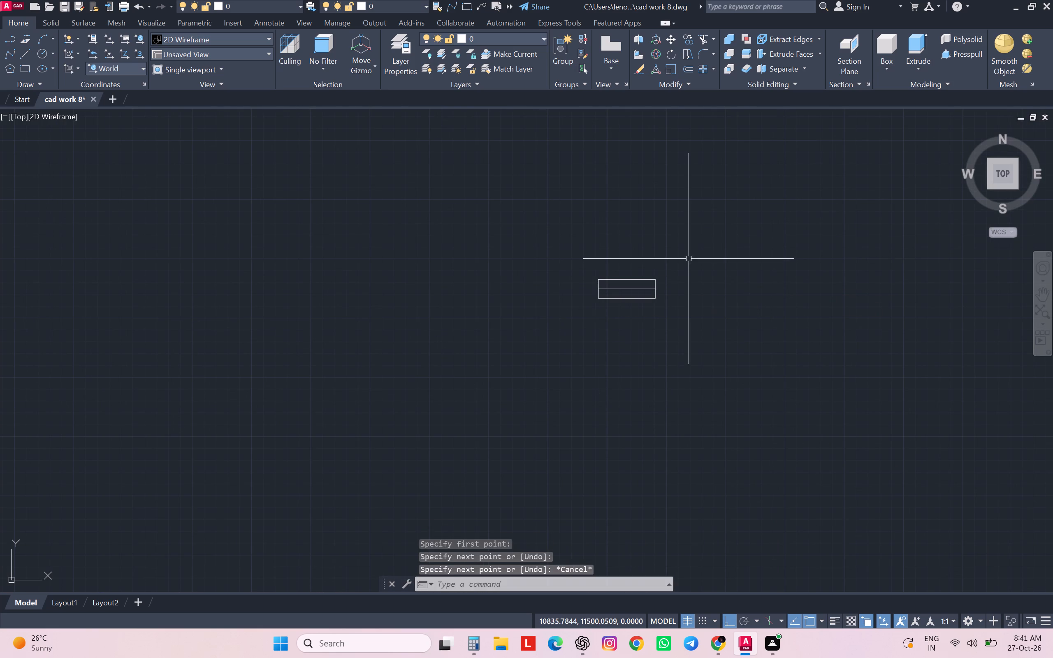
left_click(483, 324)
type("co")
key("Return")
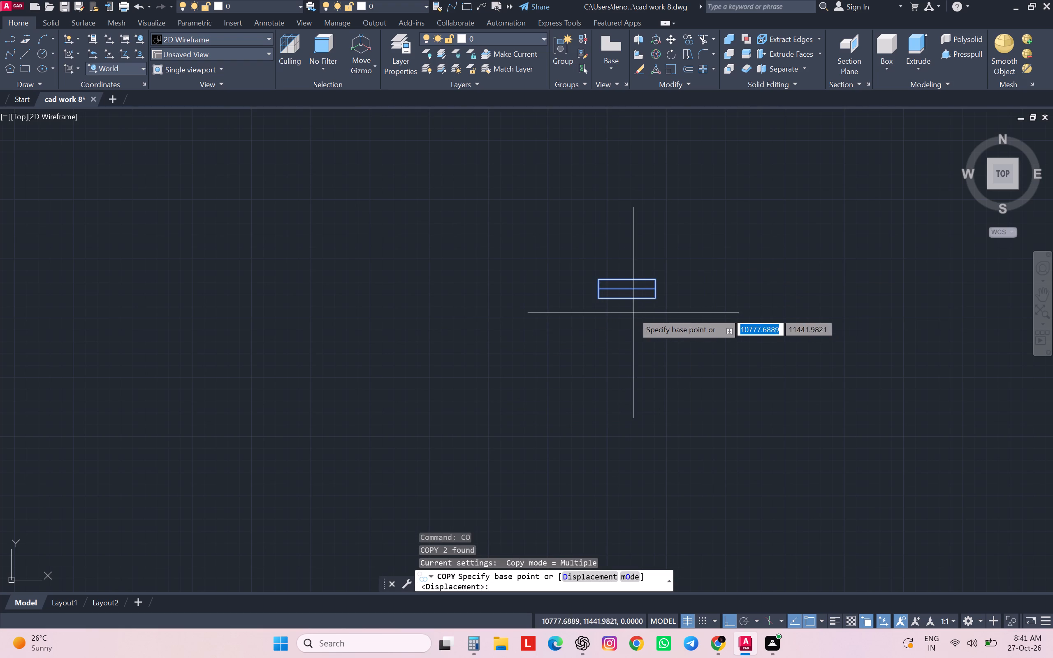
left_click(631, 303)
scroll(633, 297, "down", 5)
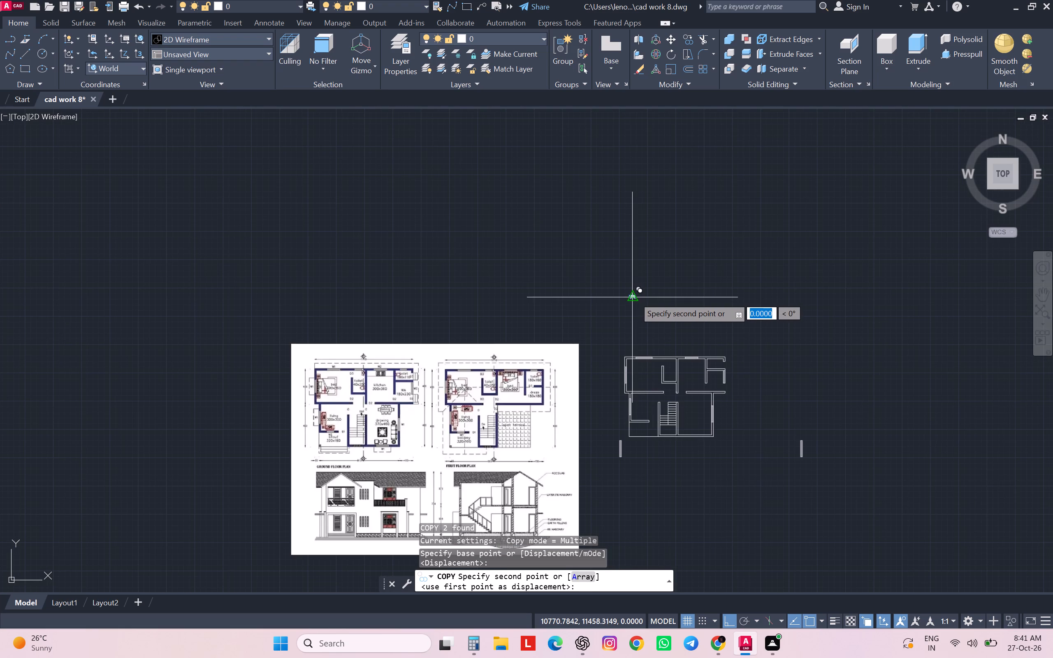
scroll(707, 359, "up", 3)
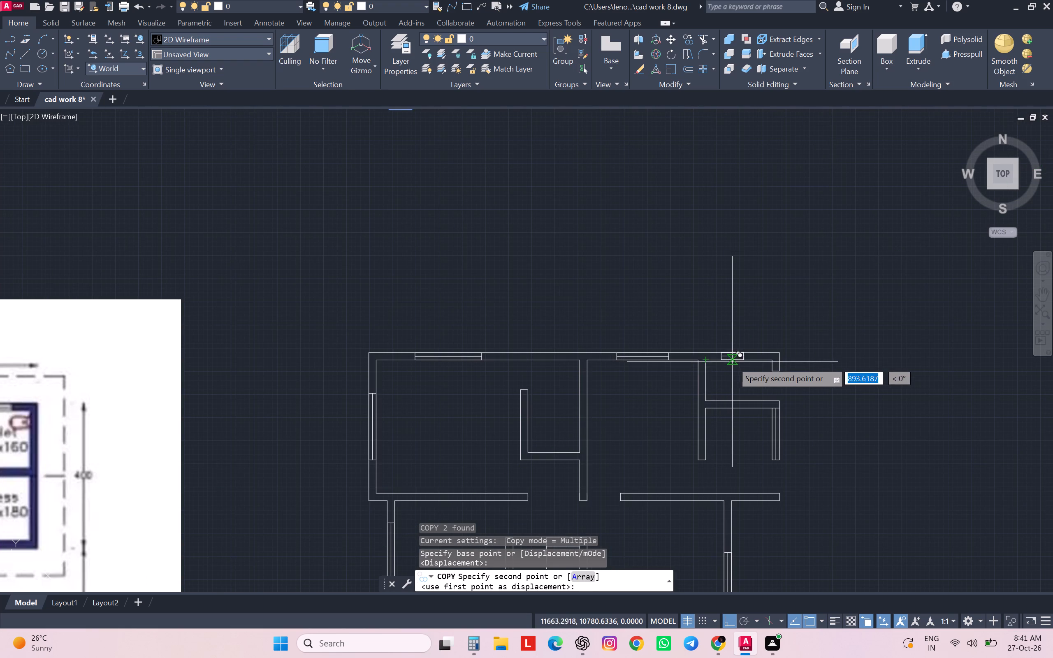
left_click(738, 364)
scroll(737, 364, "down", 1)
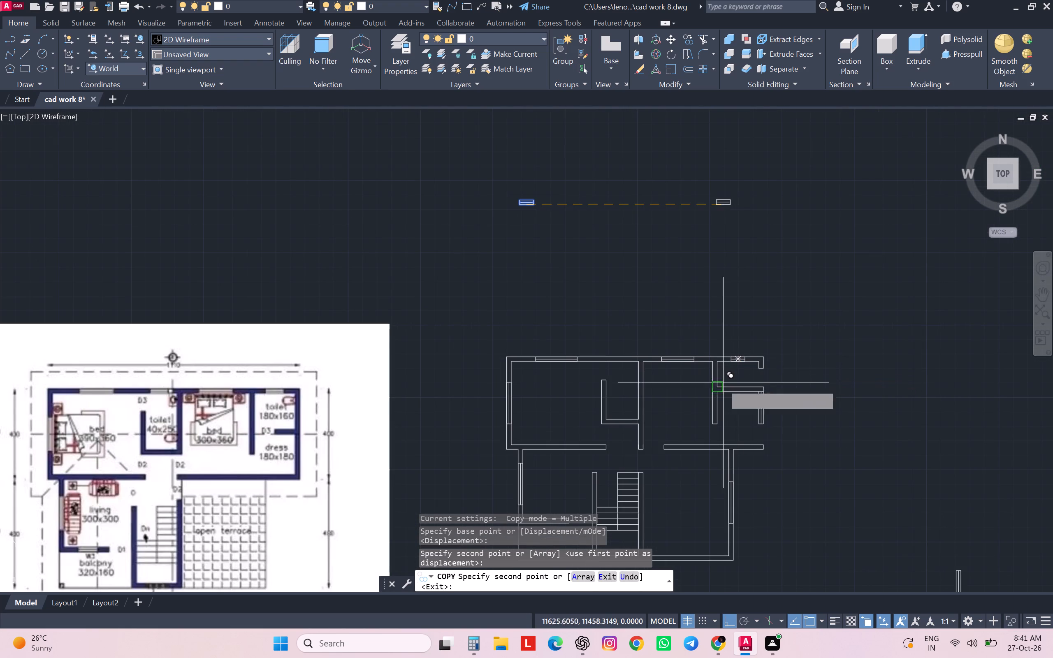
left_click(617, 364)
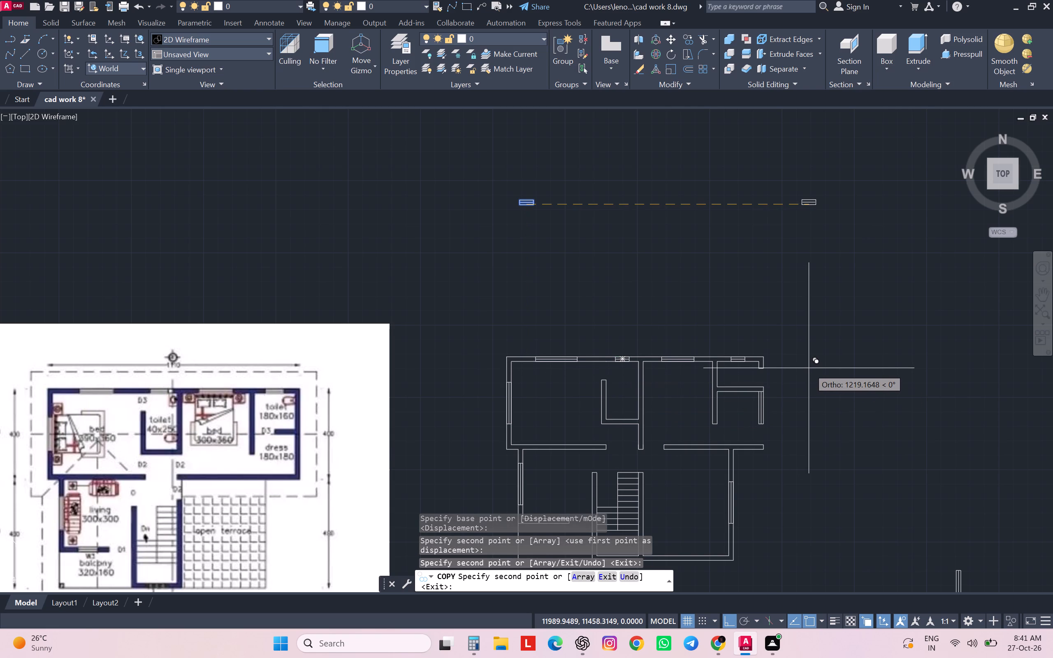
Place another copy of the 60 cm window symbol in the living room's short south wall, centred on the wall's midpoint.
scroll(809, 368, "down", 1)
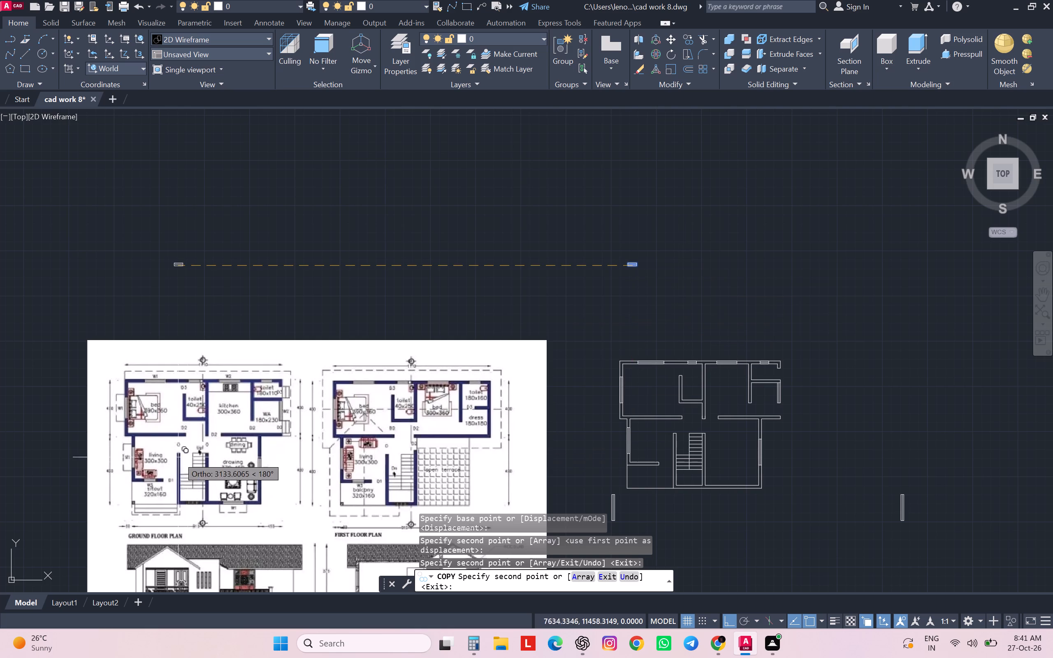
scroll(134, 492, "up", 3)
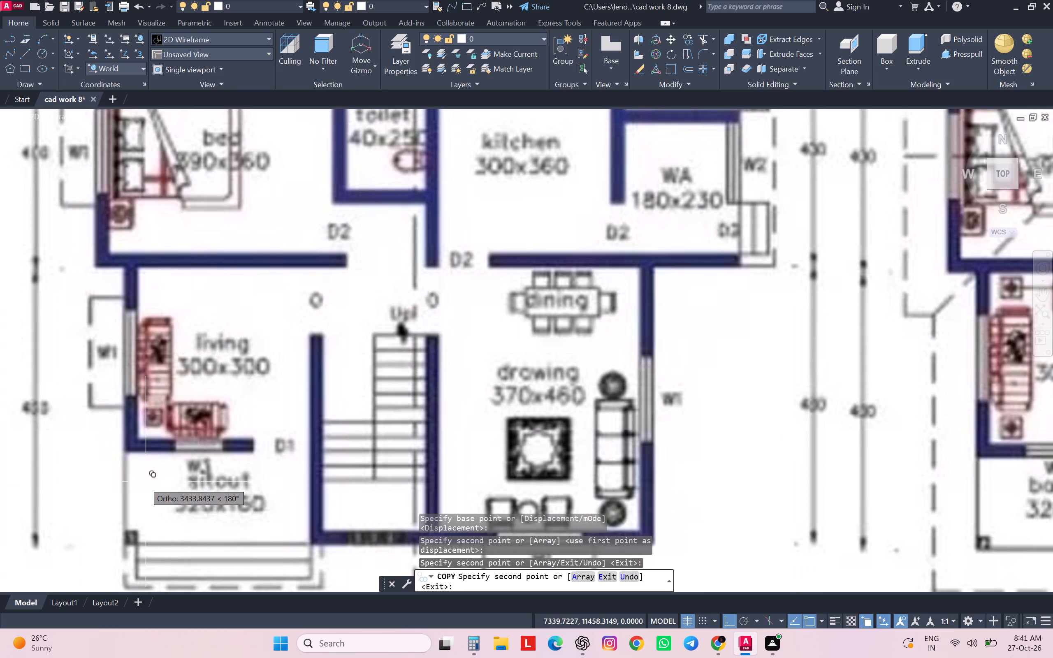
scroll(203, 471, "down", 3)
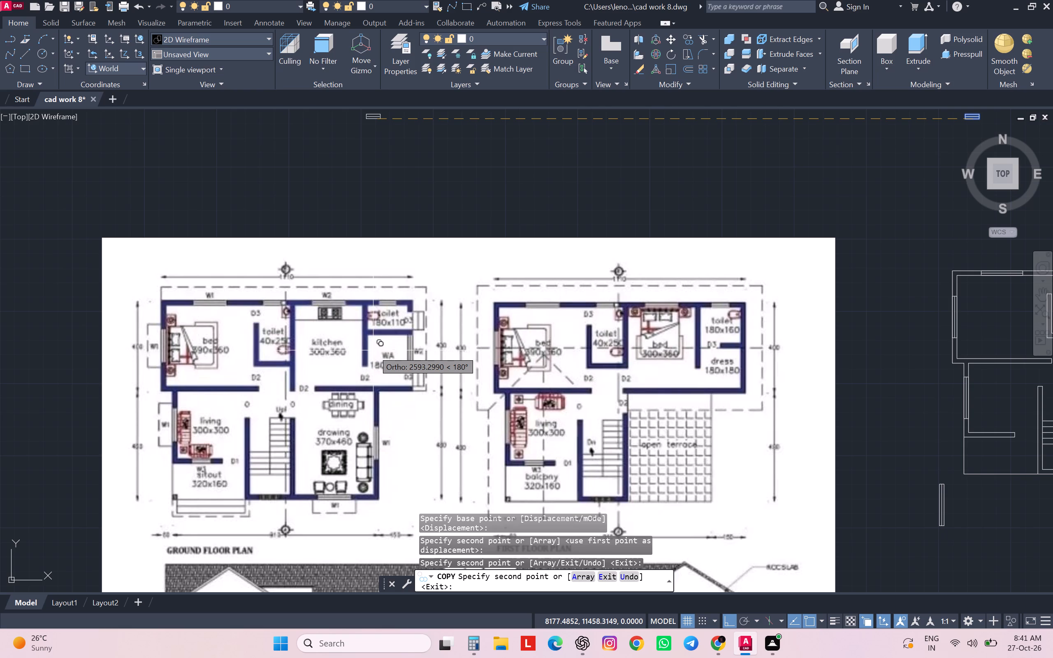
scroll(346, 424, "down", 2)
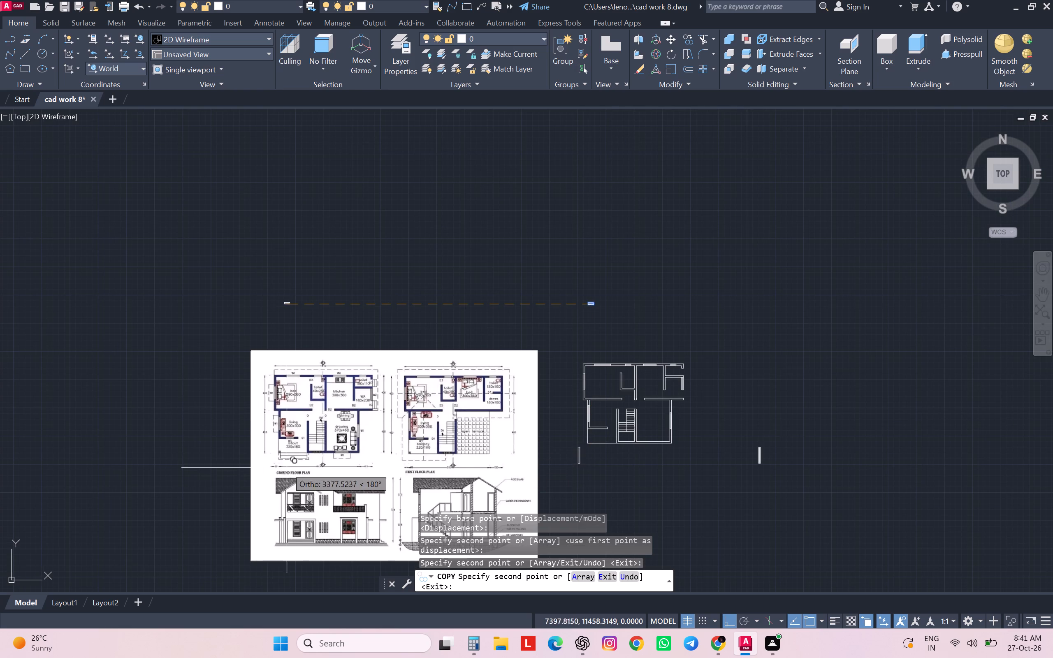
scroll(296, 461, "down", 1)
scroll(296, 461, "up", 3)
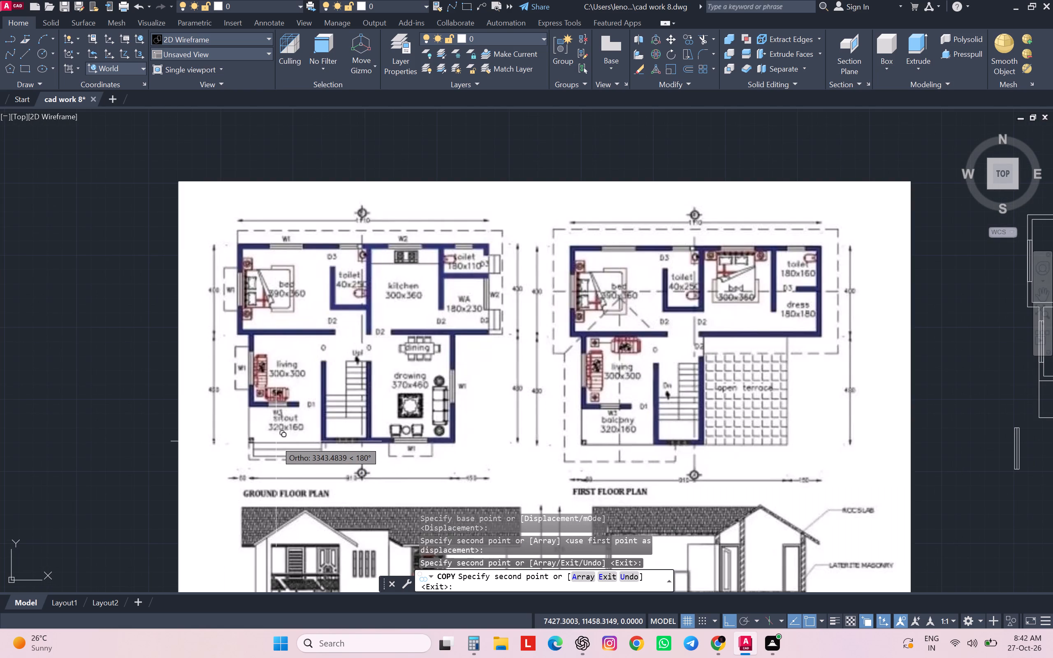
scroll(276, 432, "down", 3)
scroll(473, 429, "up", 3)
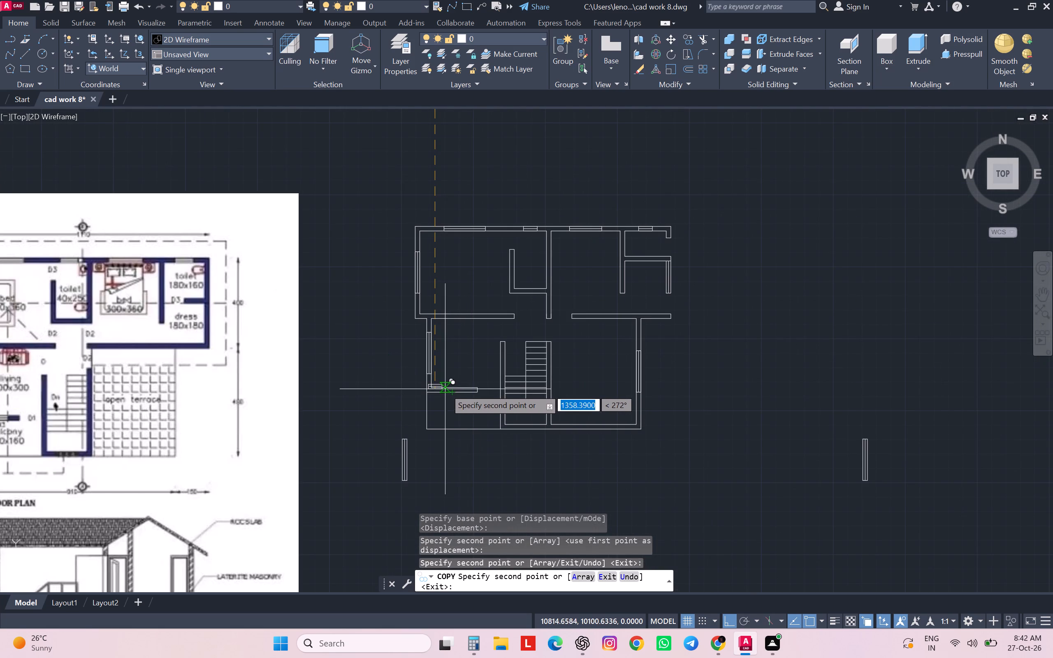
left_click_drag(456, 396, 462, 396)
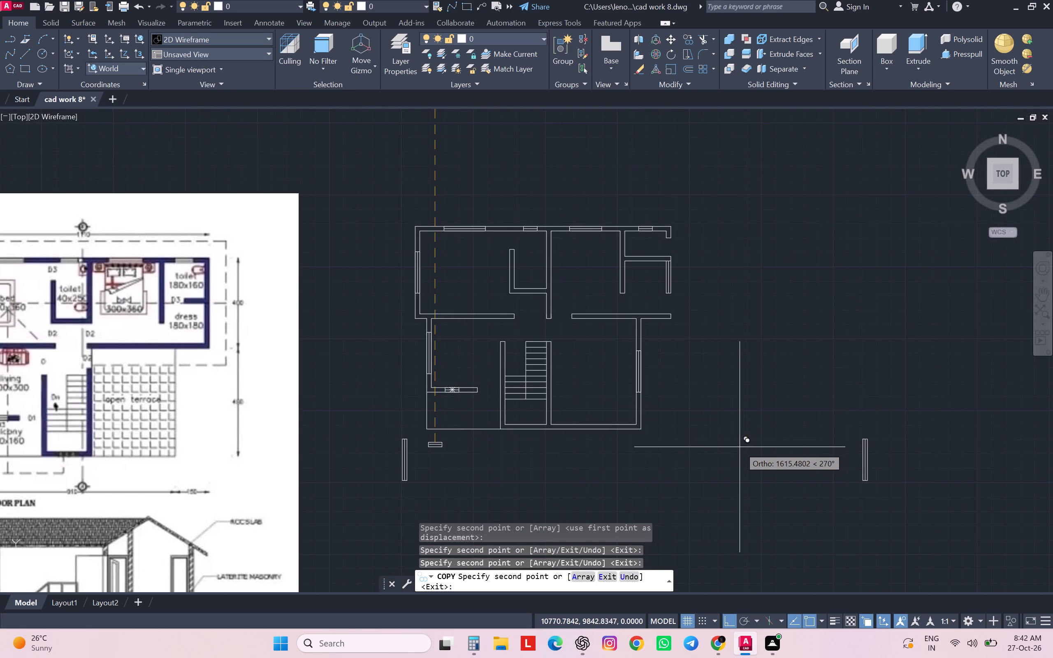
key("Escape")
key("Escape")
key("Escape")
key("Escape")
key("Escape")
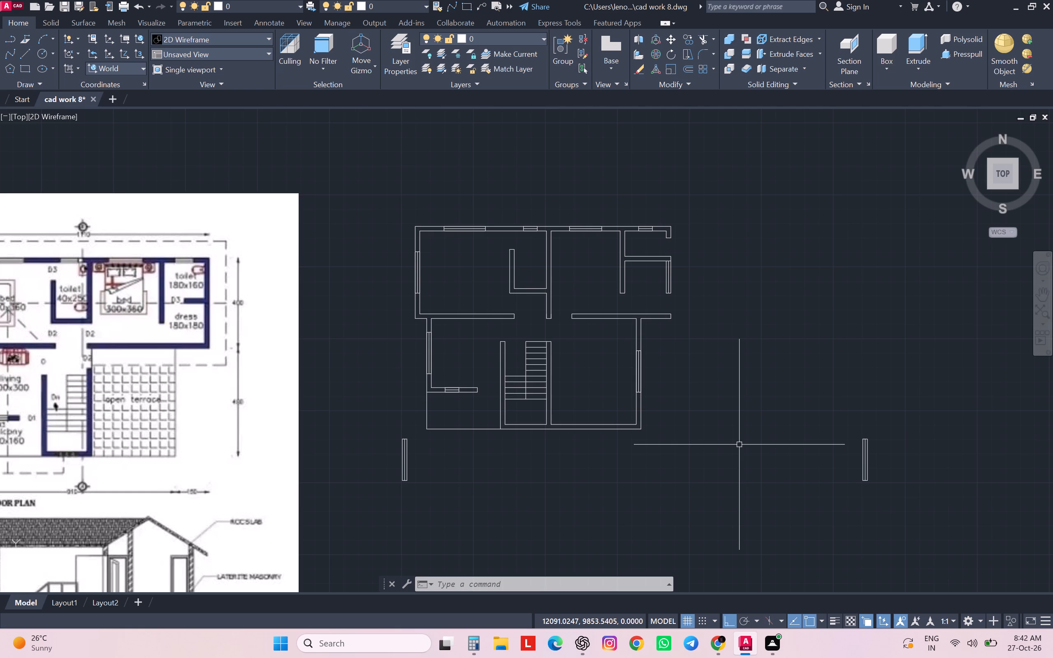
Save the drawing.
key("ctrl+s")
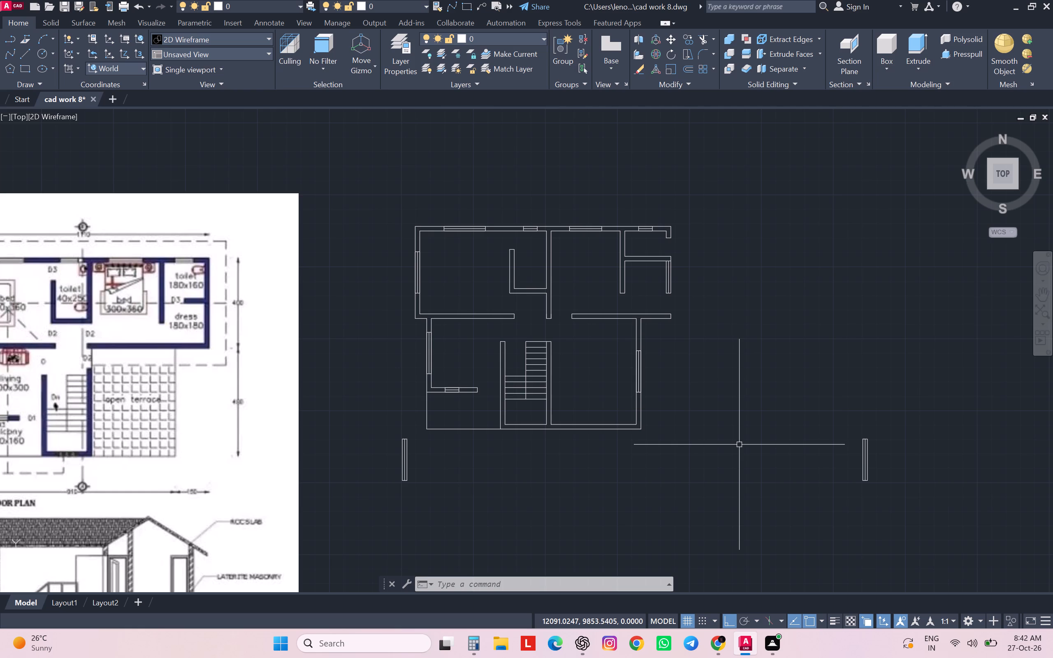
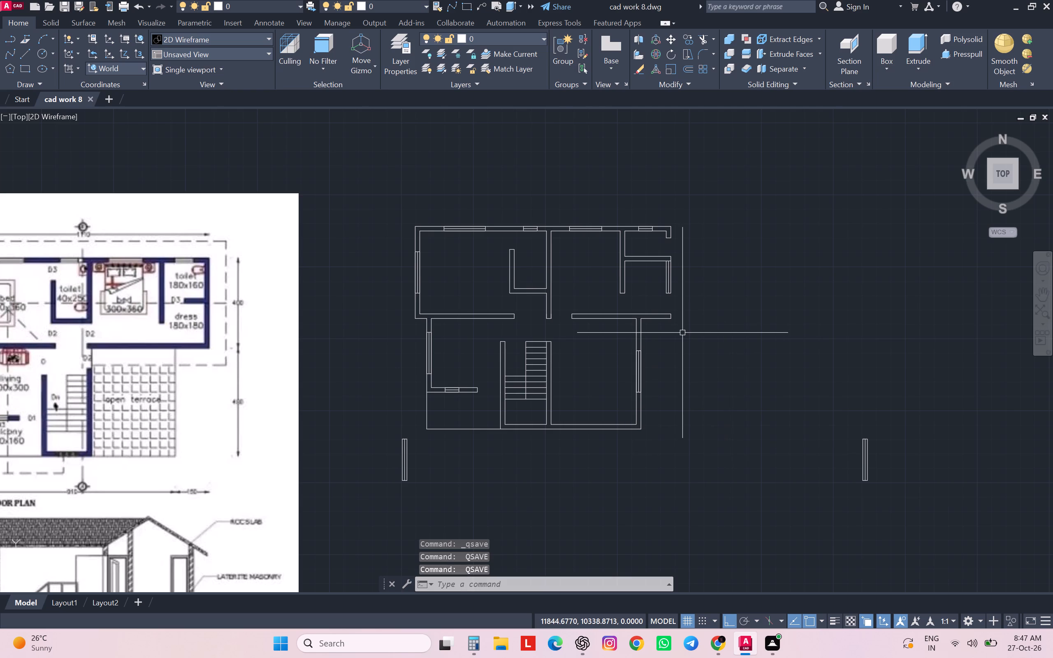
Examine the ground floor plan reference image around the kitchen, toilet and WA to compare it with the drawn plan.
scroll(687, 320, "down", 2)
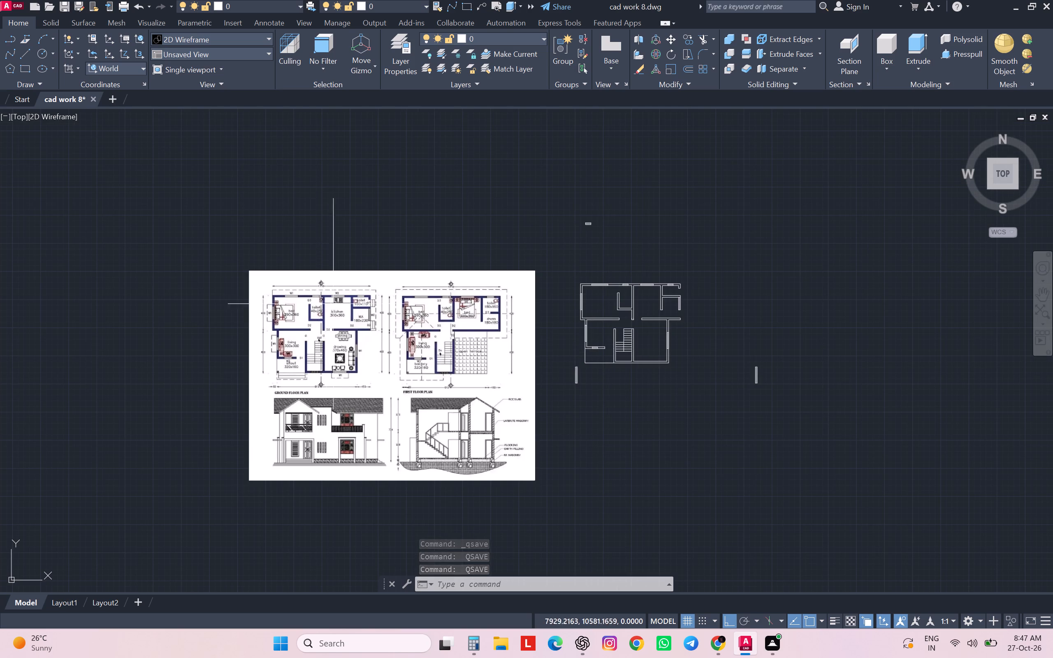
scroll(334, 304, "up", 3)
scroll(365, 312, "down", 1)
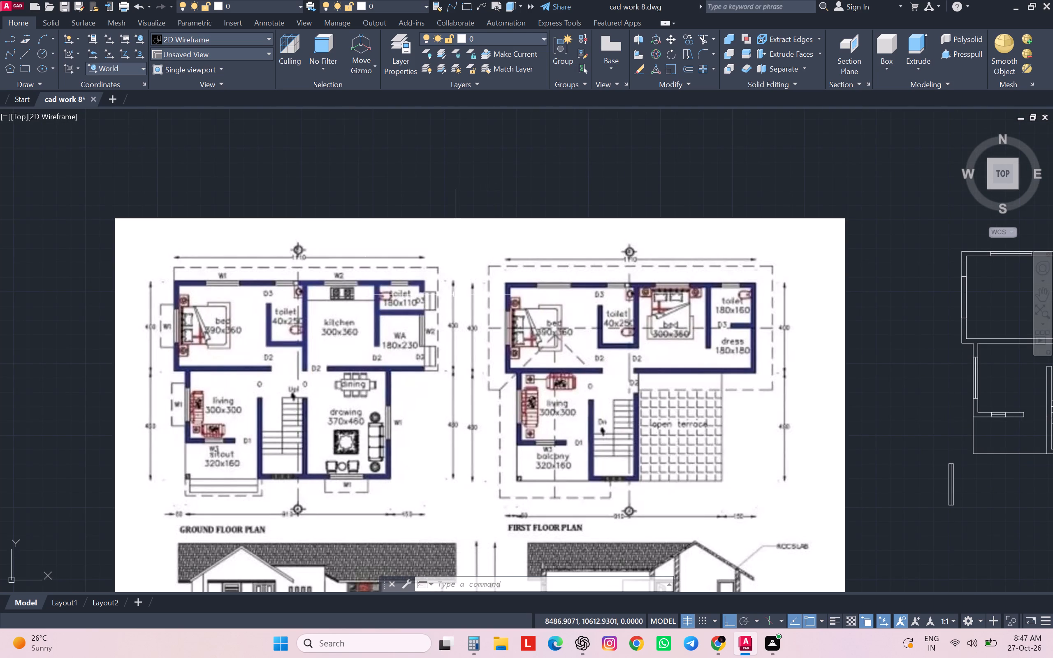
scroll(456, 294, "up", 2)
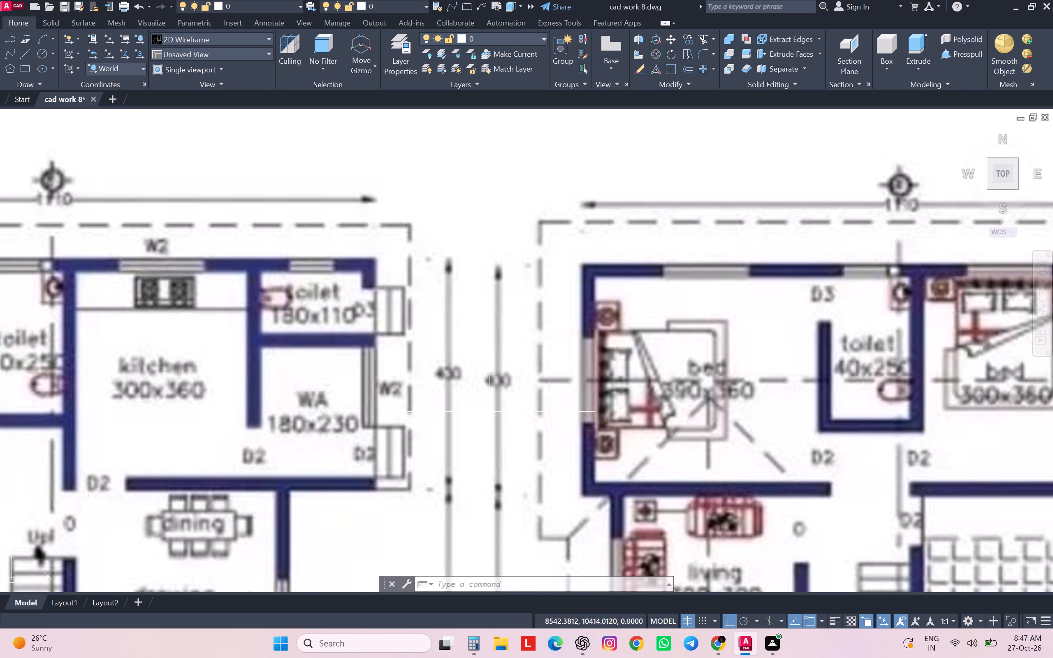
scroll(486, 407, "down", 2)
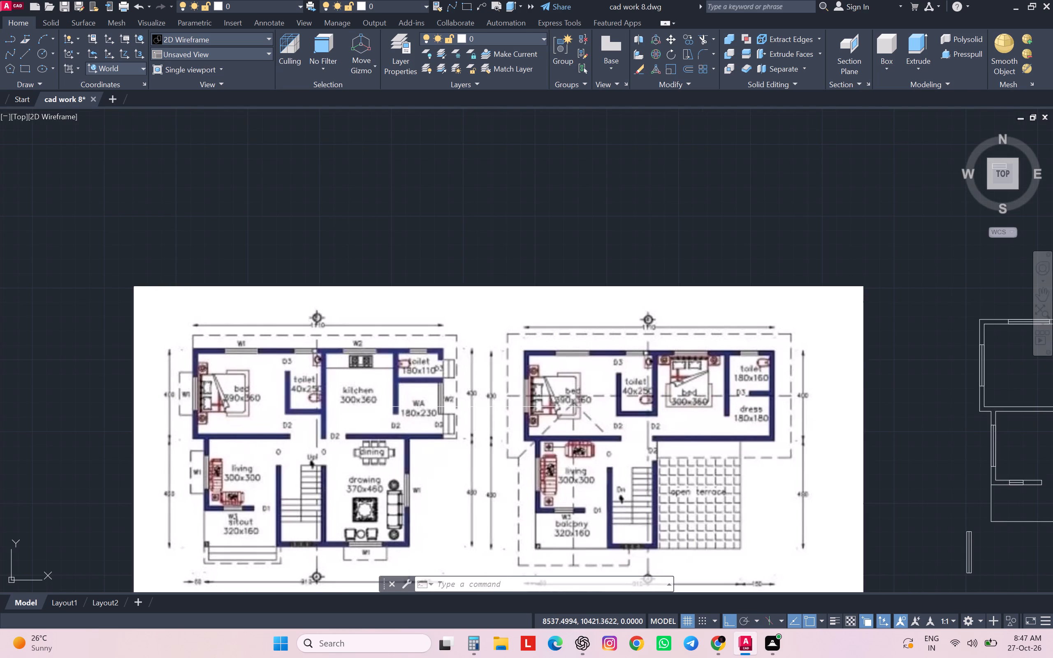
scroll(603, 421, "up", 2)
scroll(602, 419, "down", 3)
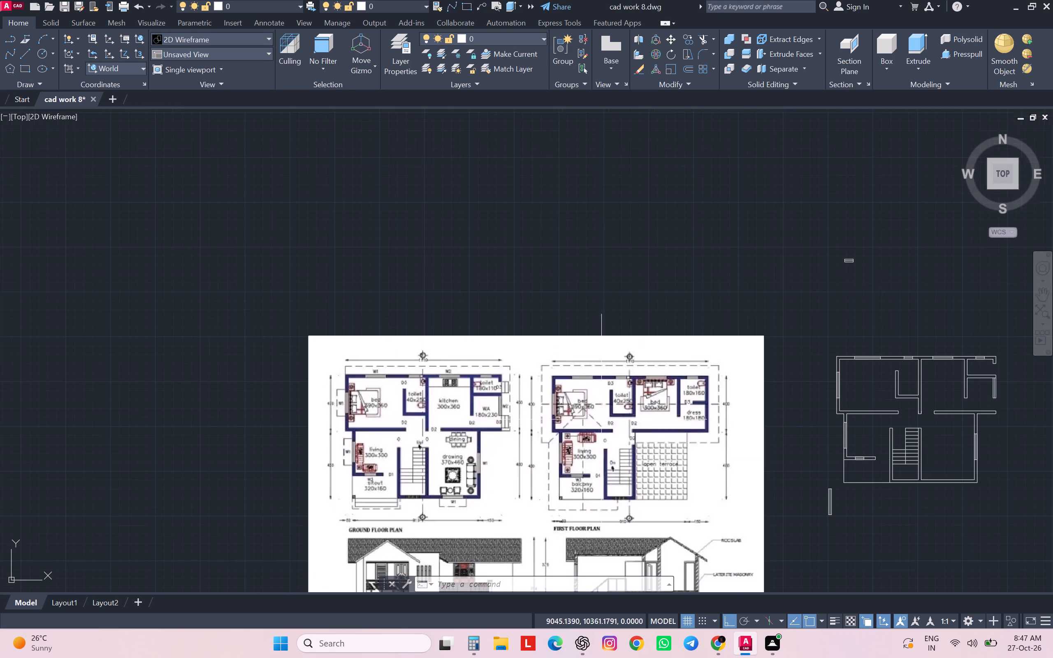
middle_click_drag(728, 429, 578, 452)
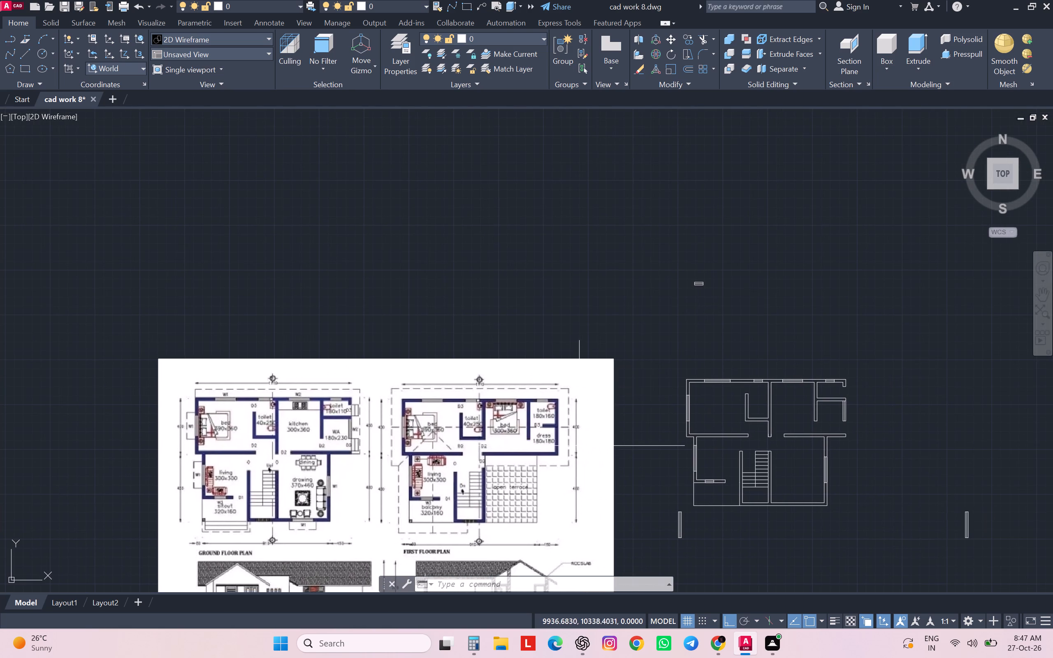
scroll(380, 413, "up", 1)
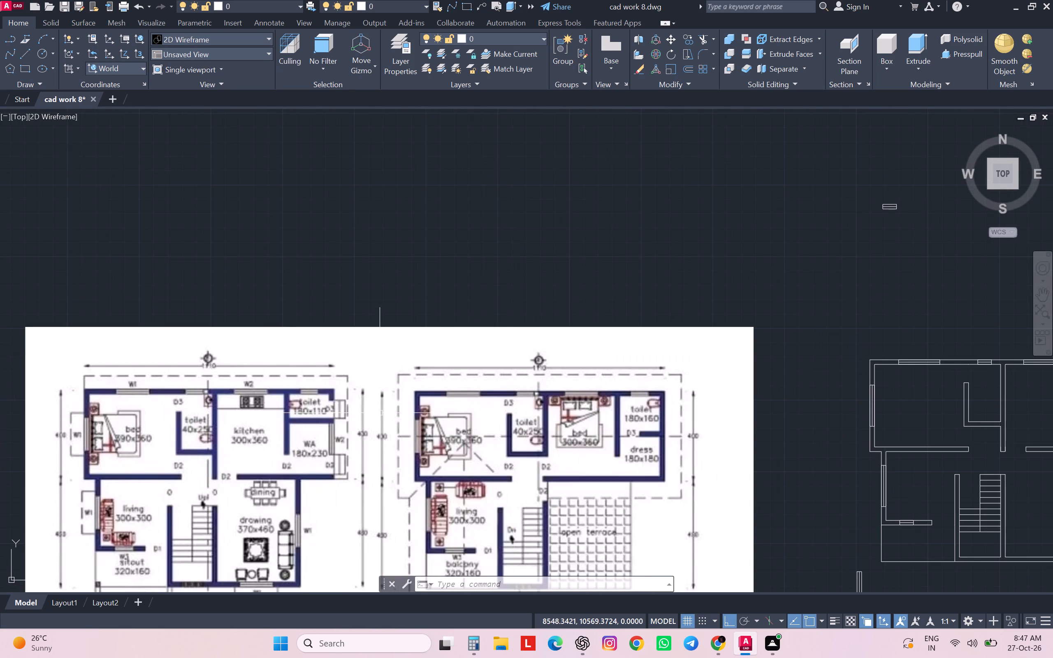
scroll(380, 413, "down", 1)
Draw a vertical line across the upper-right toilet's outer doorway, from the short wall stub's outer corner to the partition wall's end.
scroll(846, 393, "up", 3)
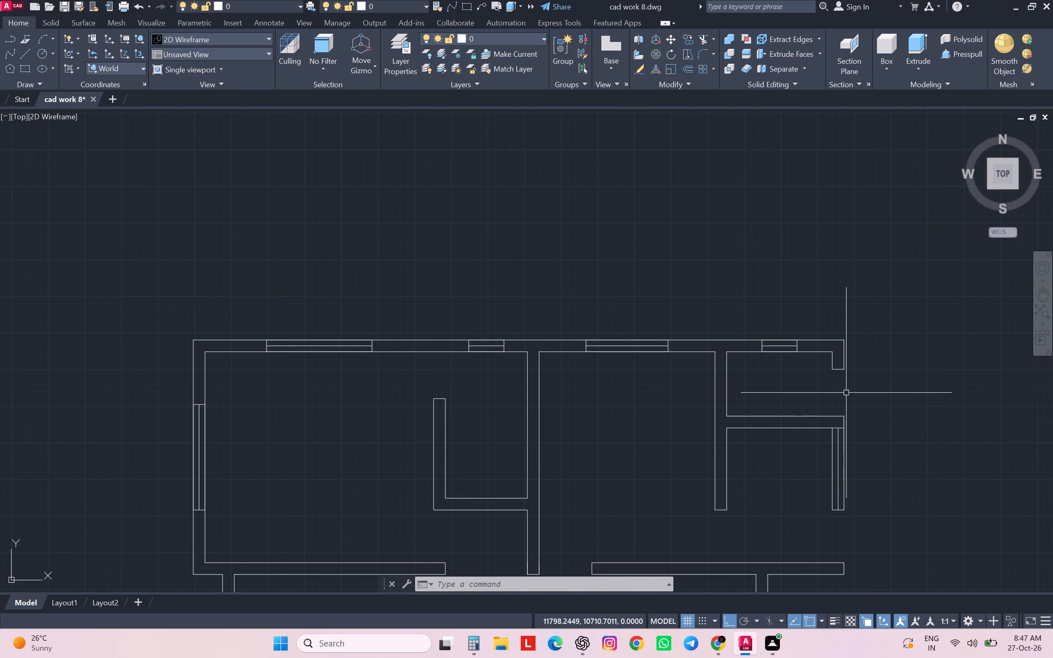
key("l")
key("Return")
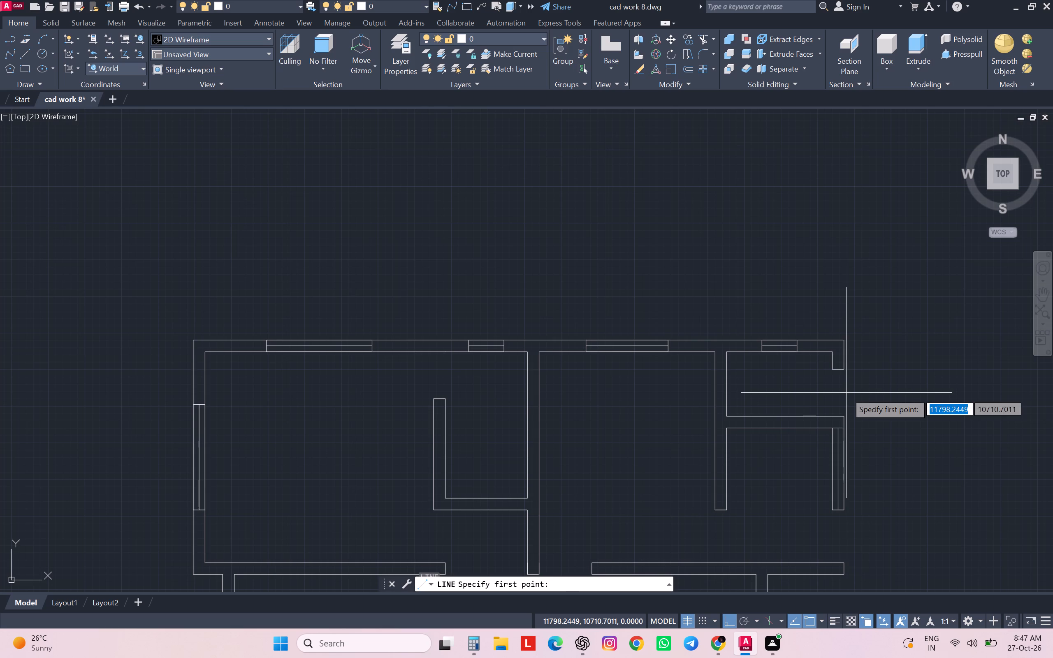
left_click(844, 371)
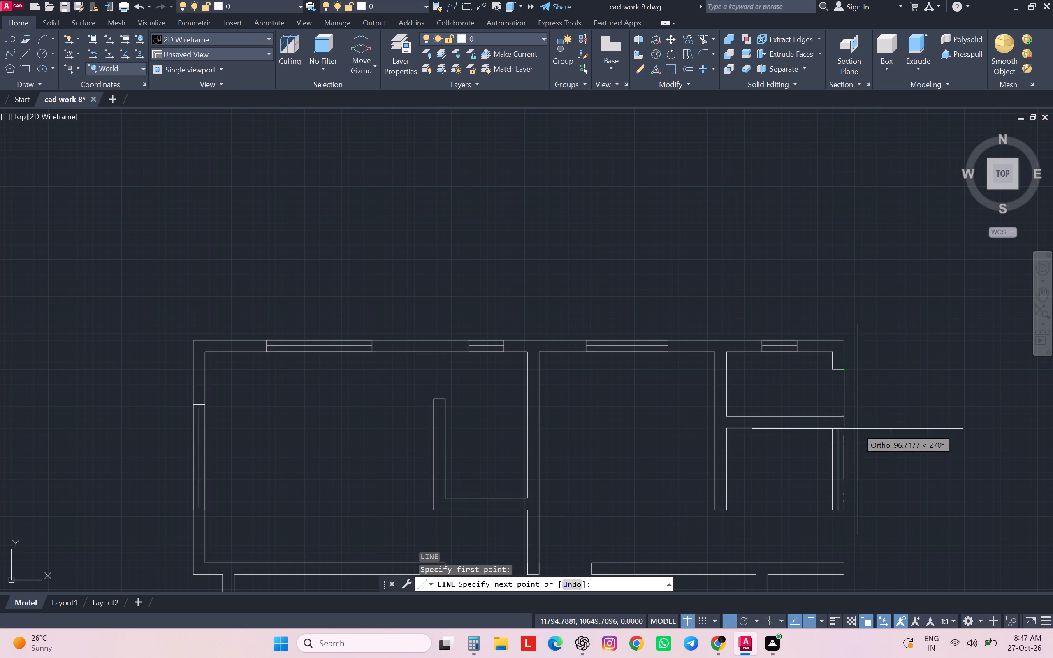
left_click(849, 419)
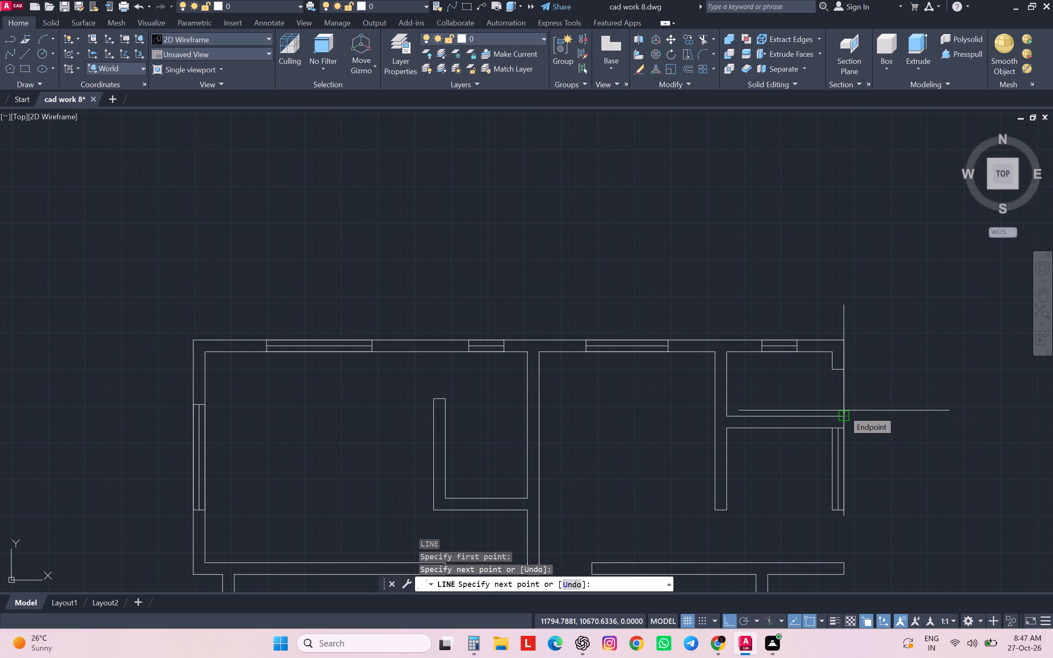
key("Escape")
key("Escape")
key("Escape")
key("Escape")
key("Escape")
Offset the toilet doorway line outward twice at 25 spacing to form the step lines outside the wall.
key("o")
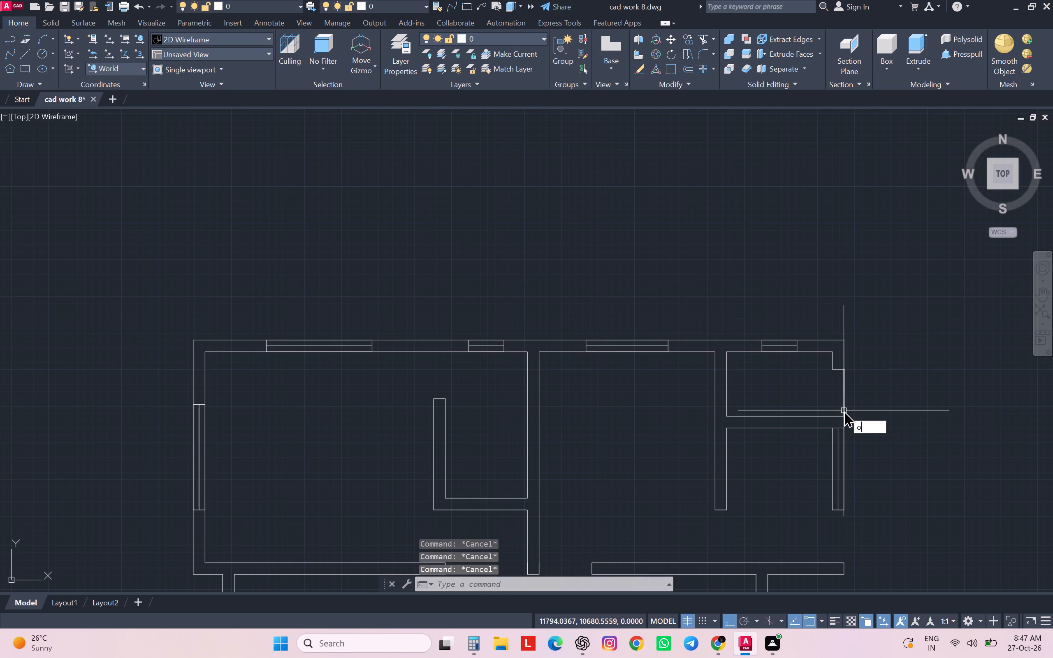
key("Return")
type("25")
key("Return")
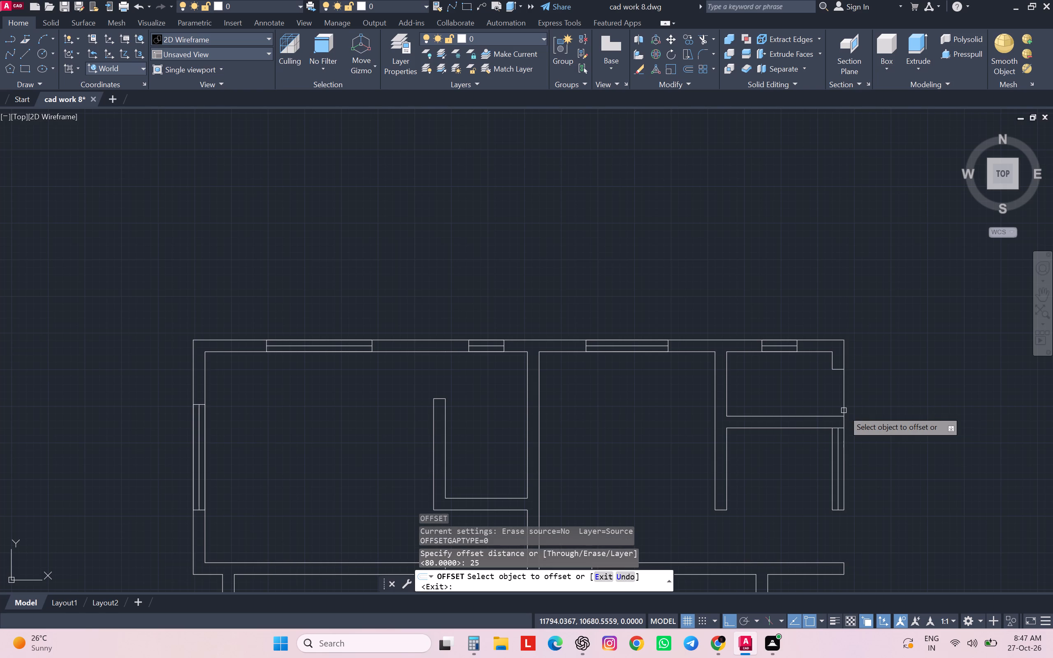
left_click(845, 405)
left_click(903, 410)
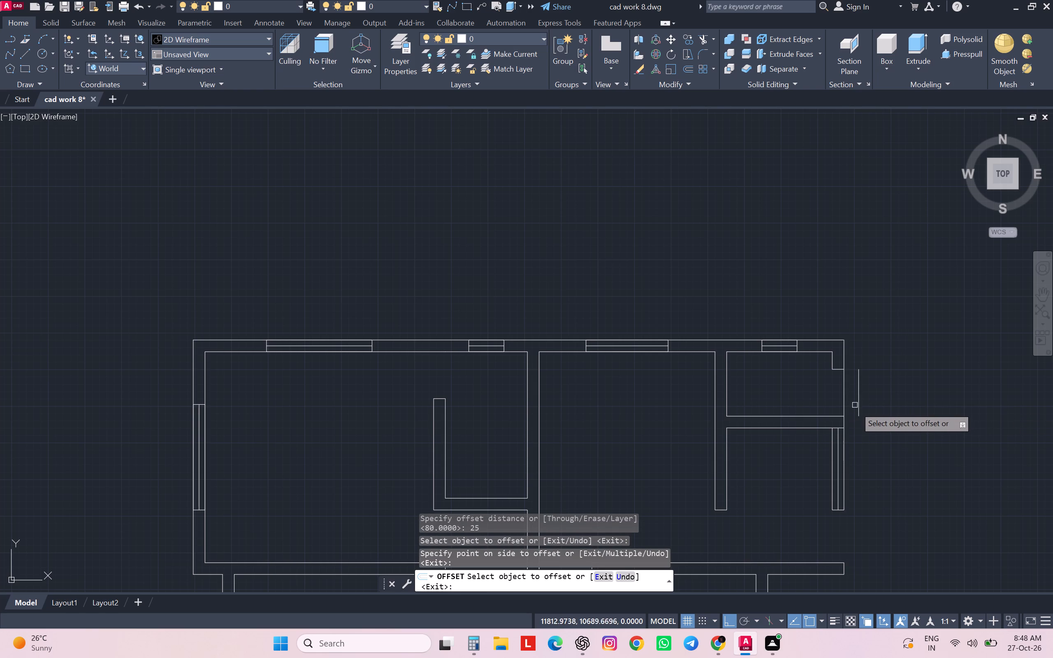
left_click(861, 398)
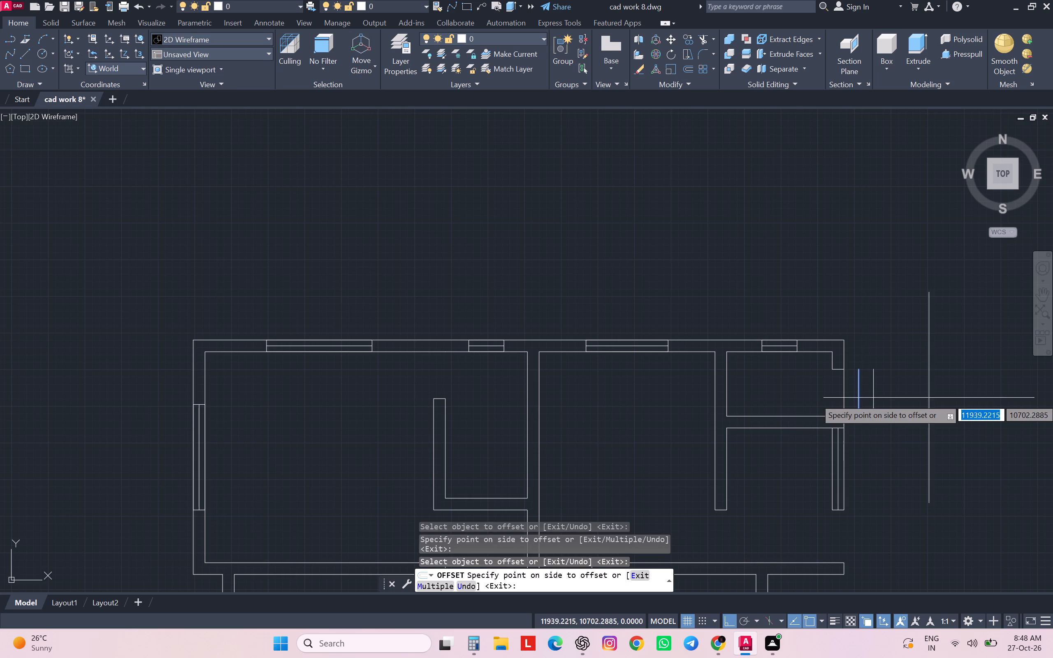
left_click(949, 399)
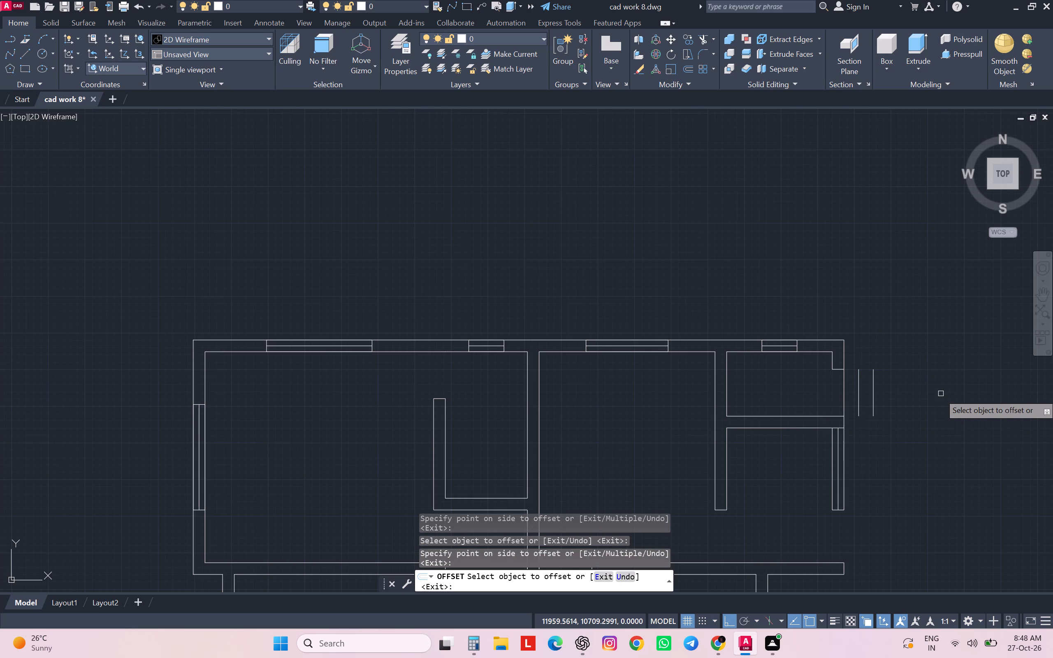
key("Escape")
key("Escape")
key("Escape")
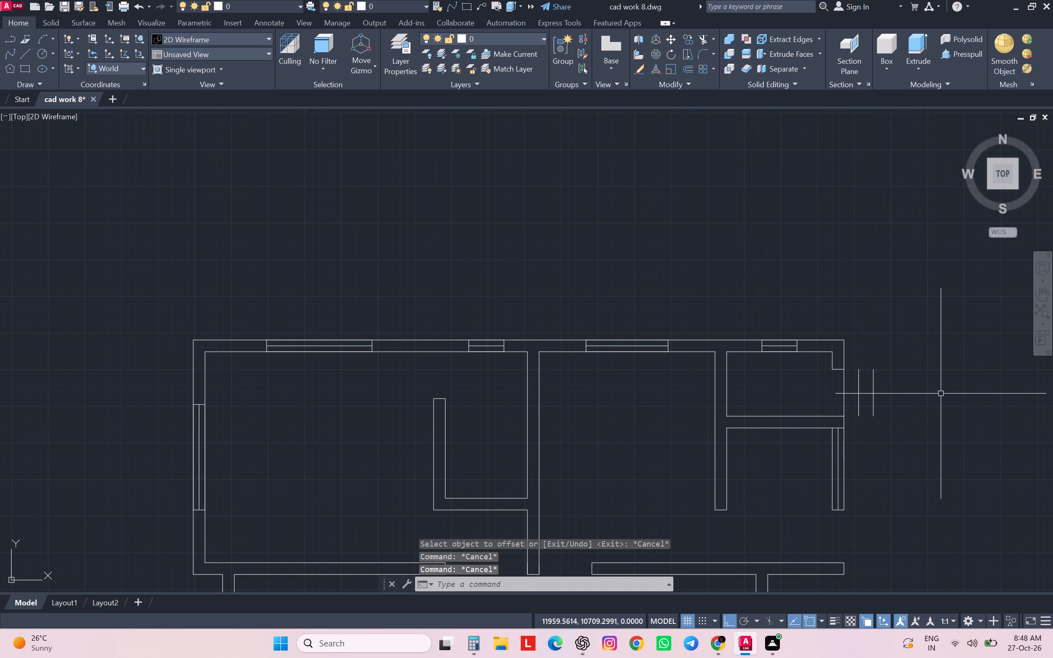
Extend the toilet partition's upper line and the wall stub's end line to the outermost step line, closing the toilet door steps.
type("ex")
key("Return")
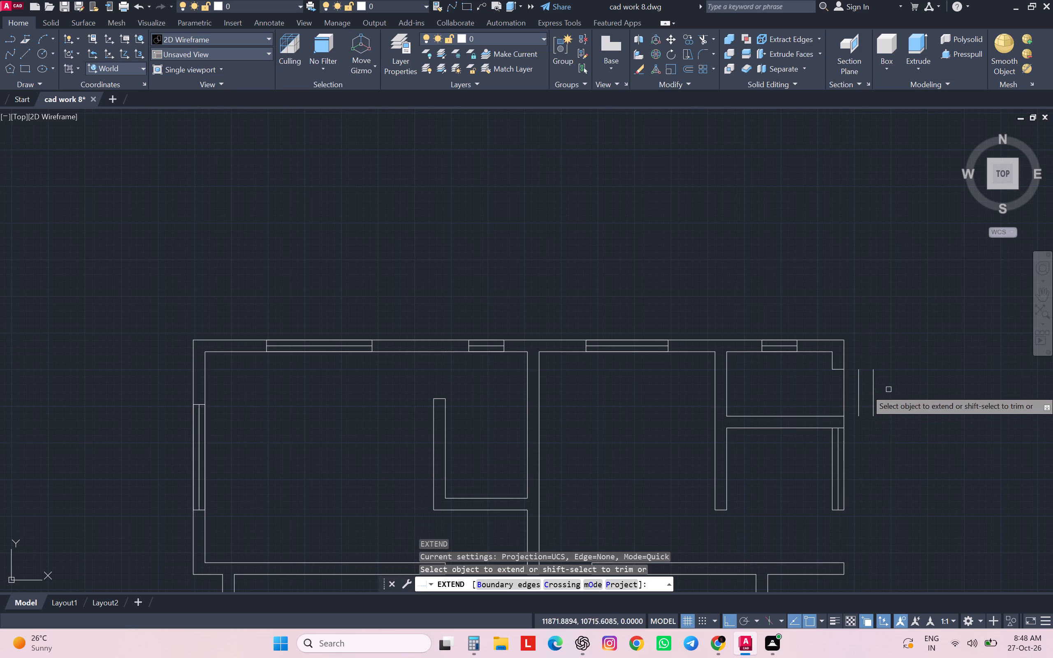
left_click(837, 418)
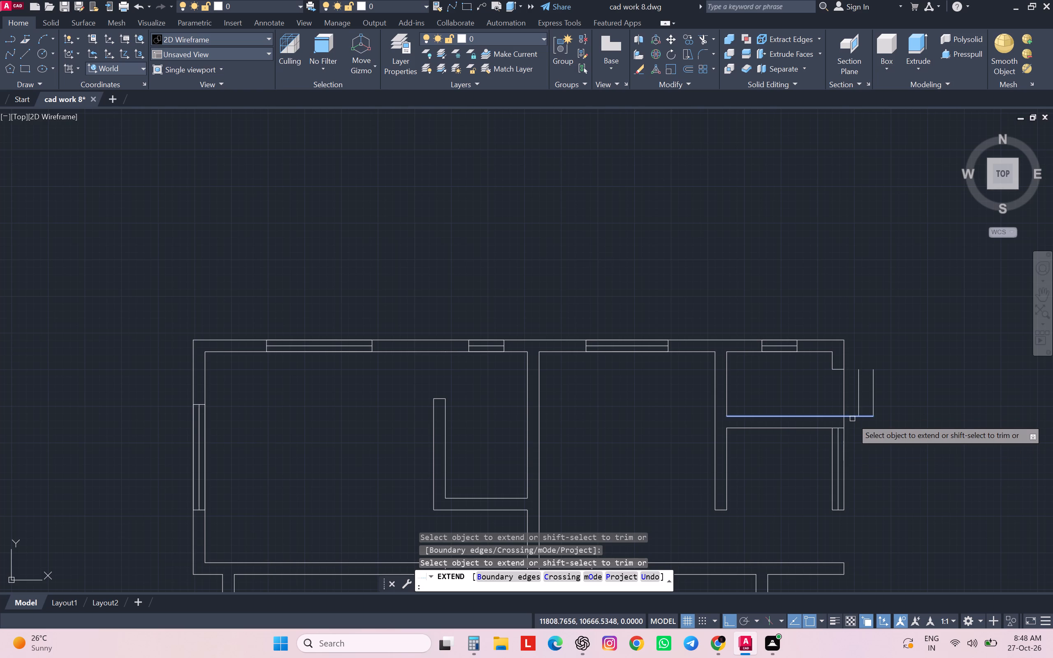
left_click(852, 419)
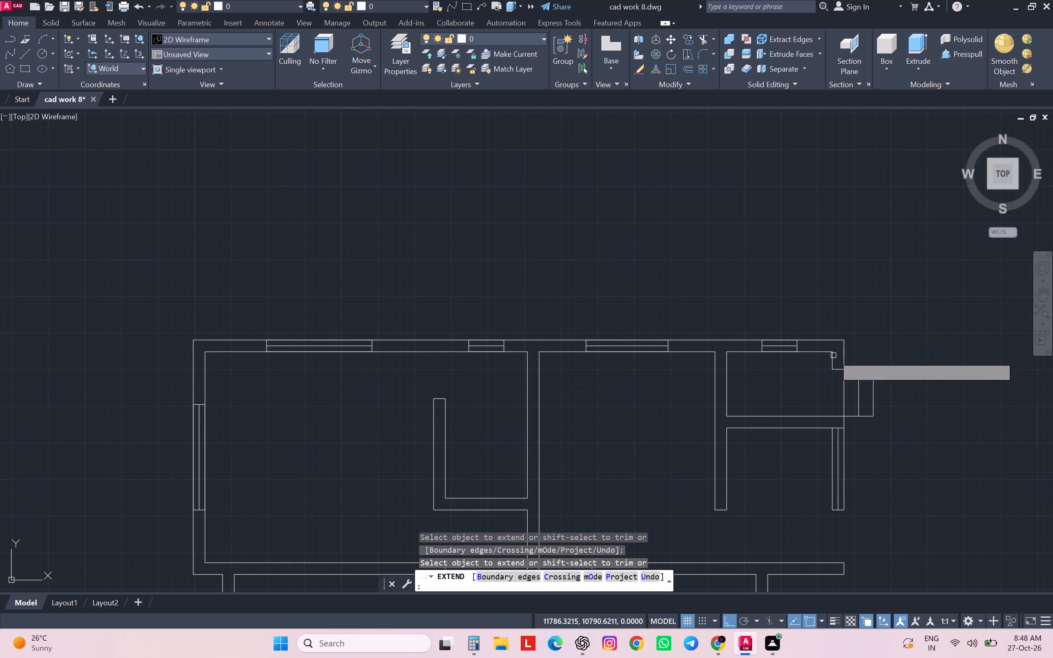
left_click(840, 369)
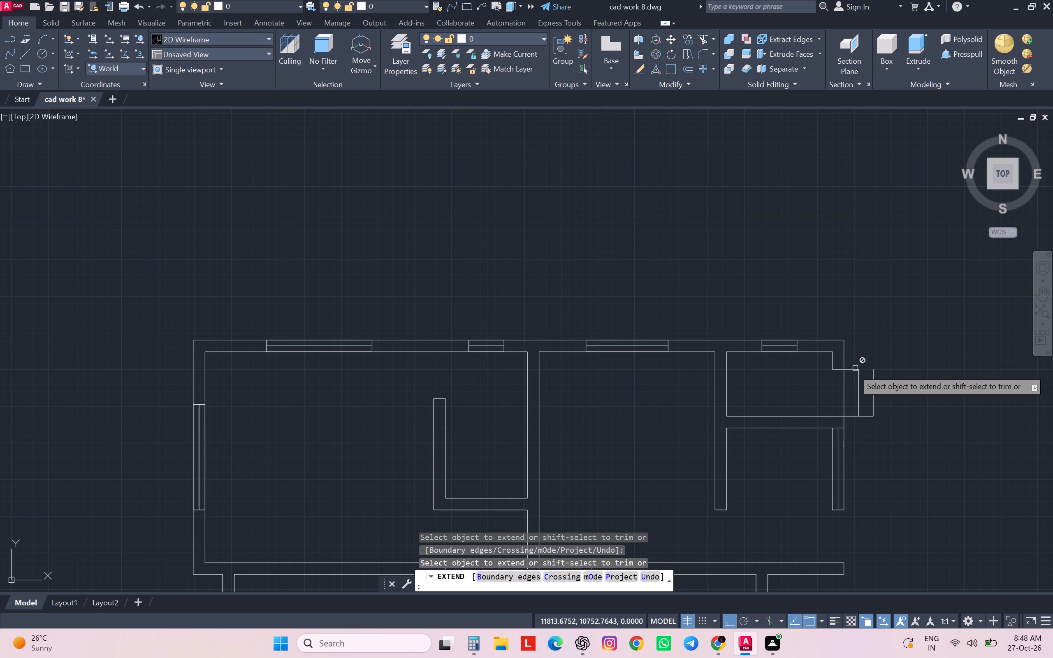
left_click(852, 371)
scroll(853, 371, "down", 3)
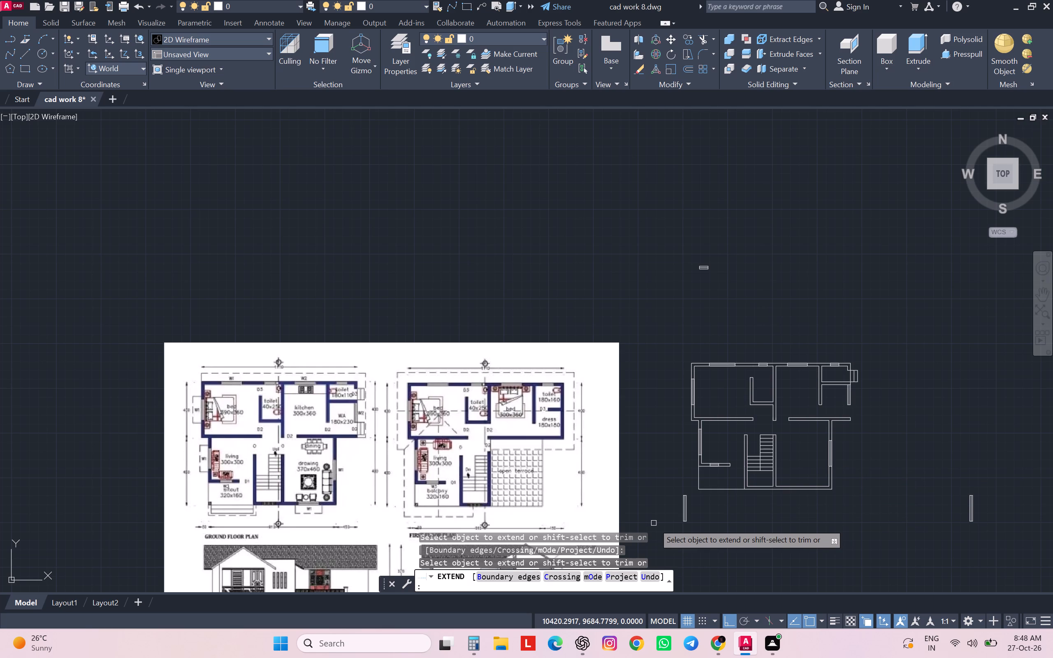
scroll(872, 392, "up", 2)
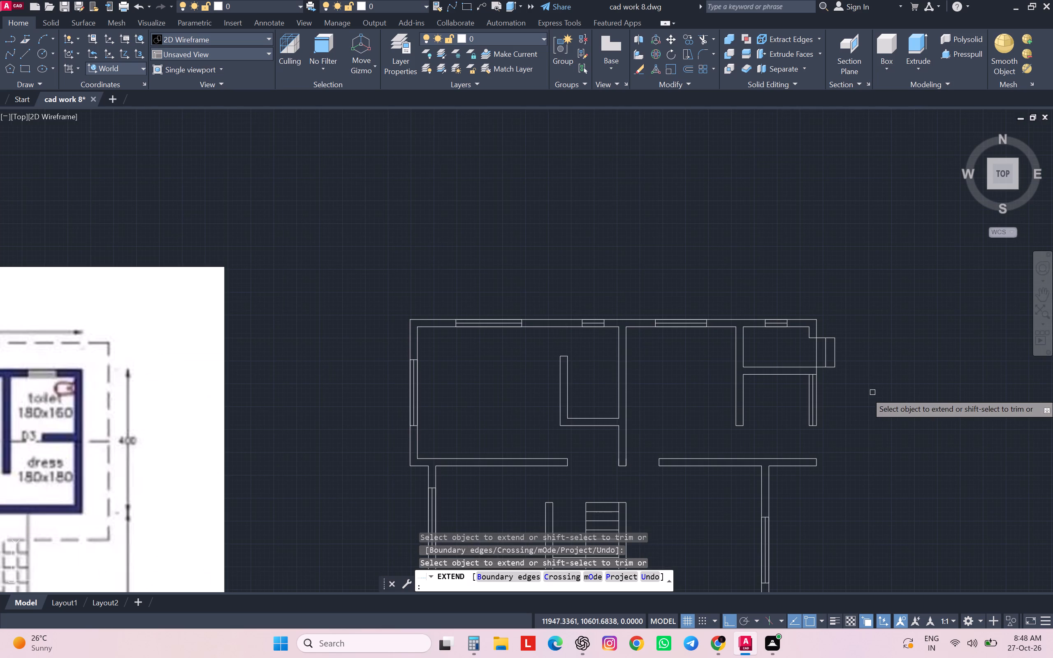
scroll(872, 392, "down", 1)
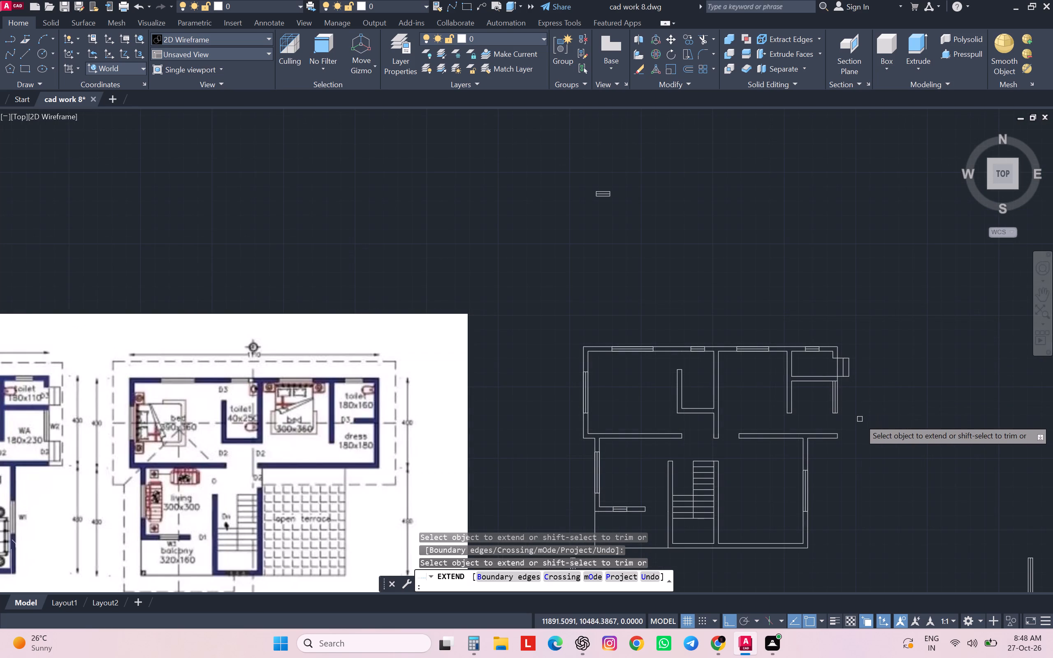
key("l")
key("Return")
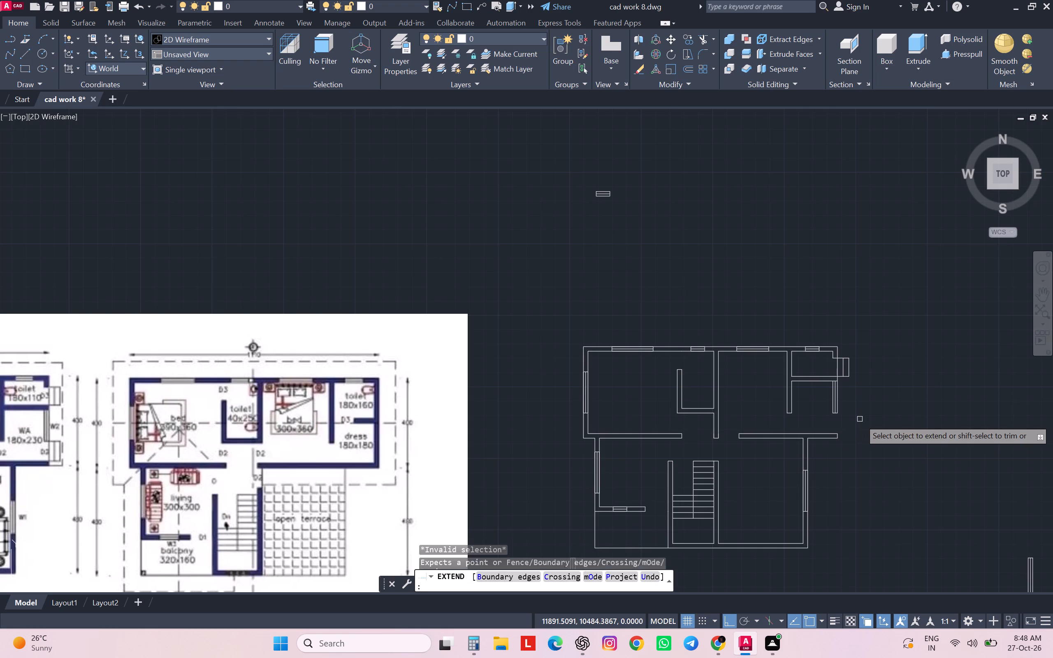
key("Escape")
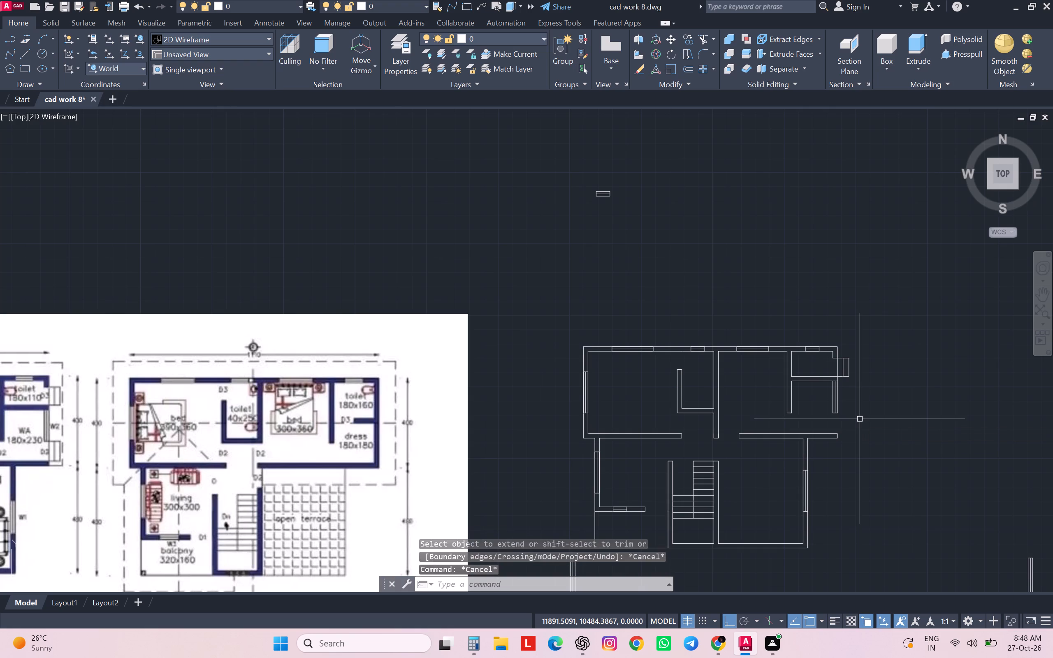
key("Escape")
key("Escape")
key("Escape")
key("Escape")
Draw a vertical line across the WA's outer doorway, from the window wall's lower outer corner to the top of the bottom wall.
key("l")
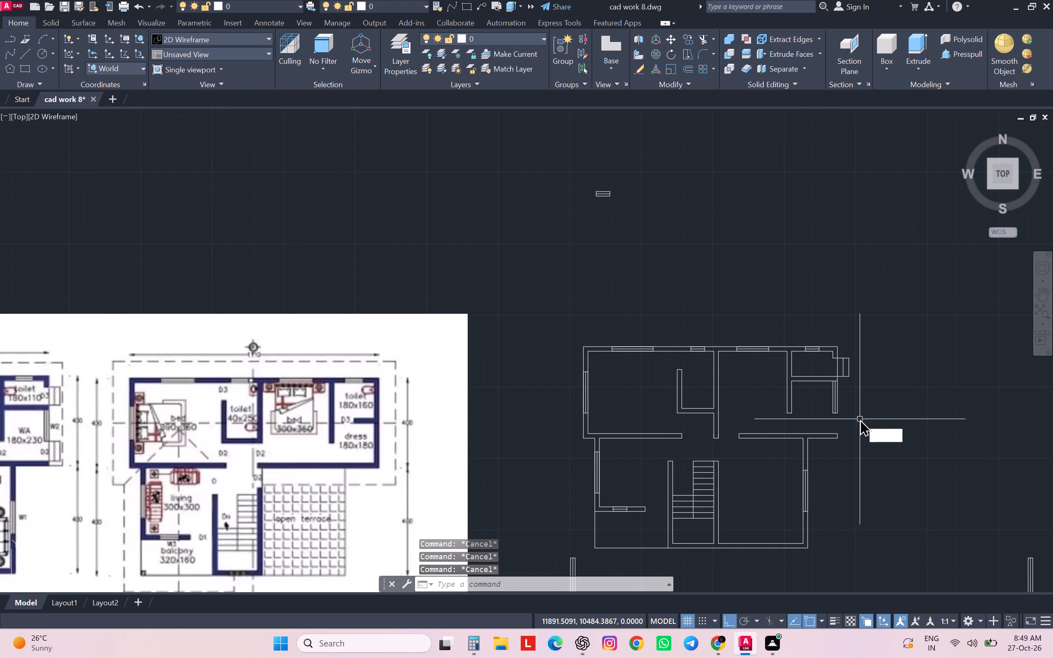
key("Return")
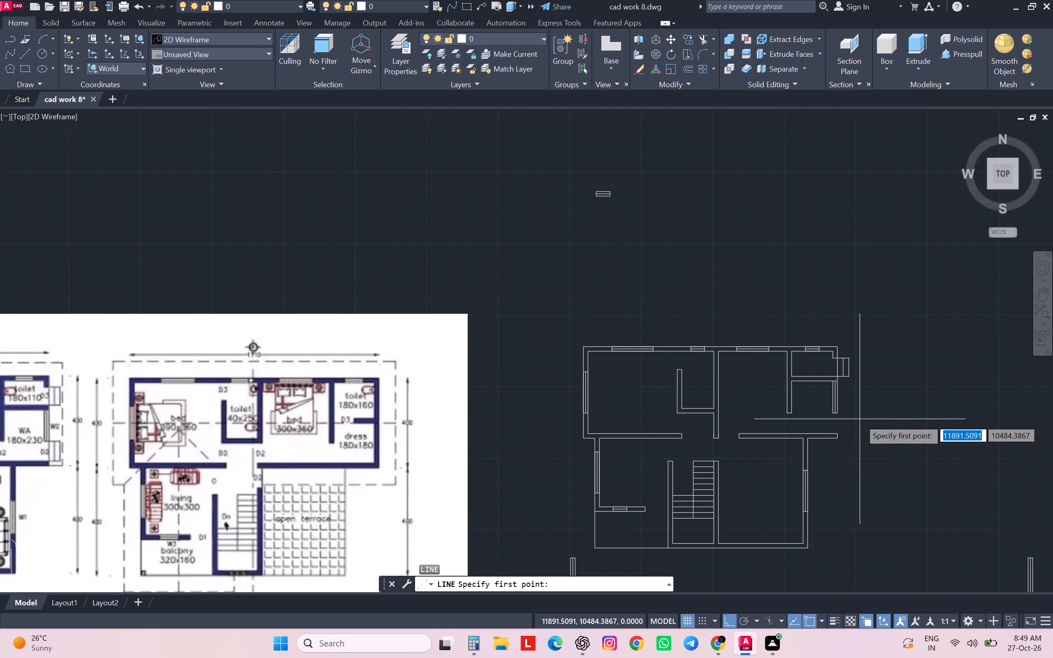
scroll(868, 425, "down", 1)
scroll(868, 425, "up", 3)
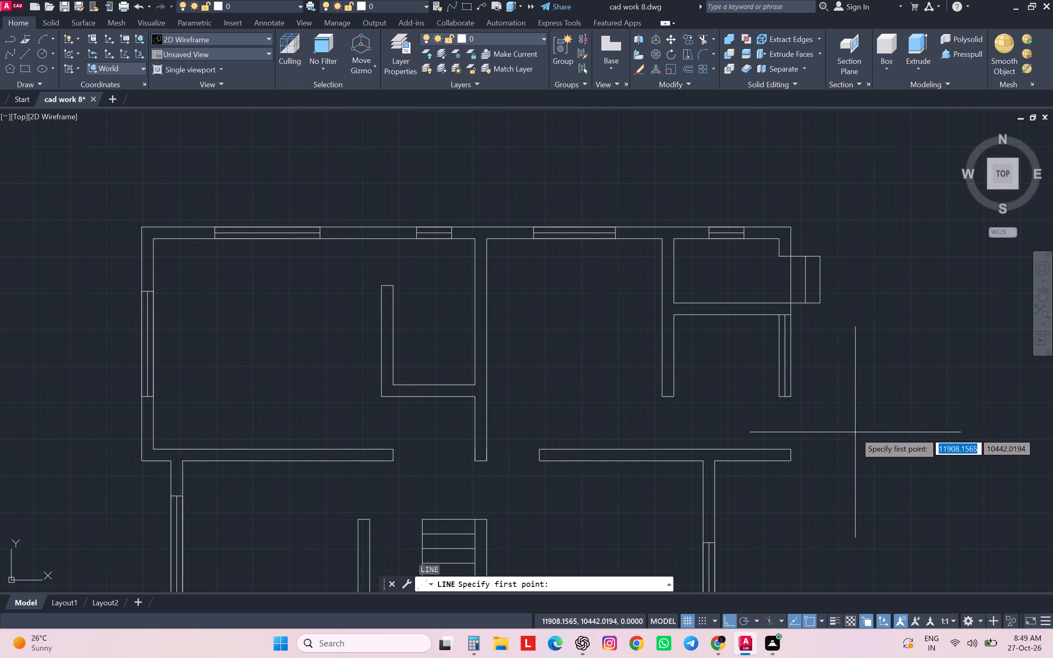
left_click(793, 400)
left_click(794, 450)
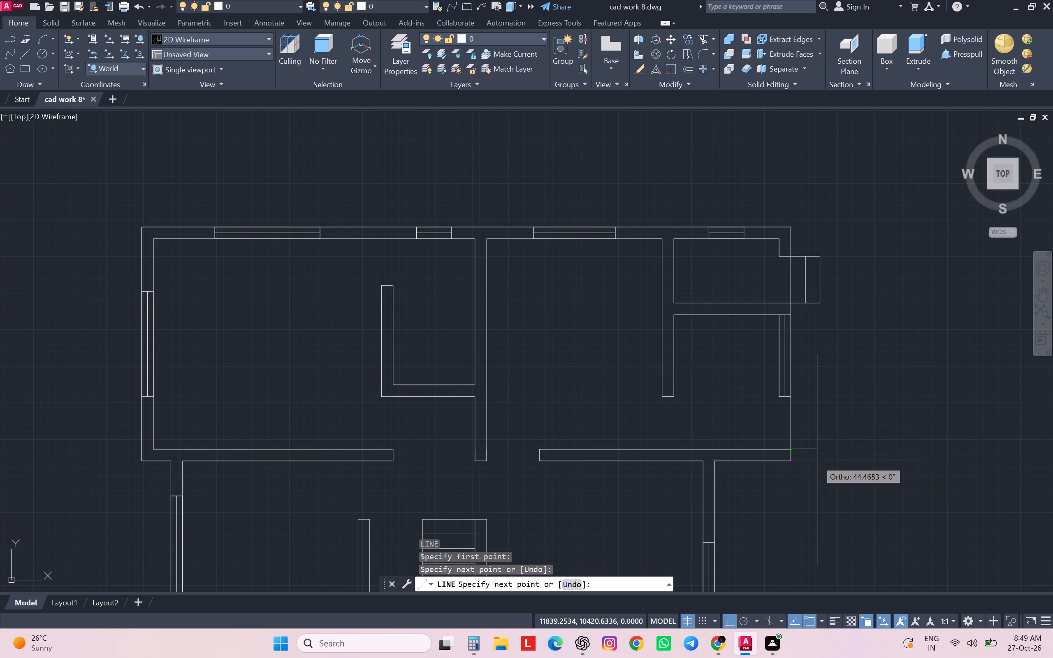
key("Escape")
key("Escape")
key("Escape")
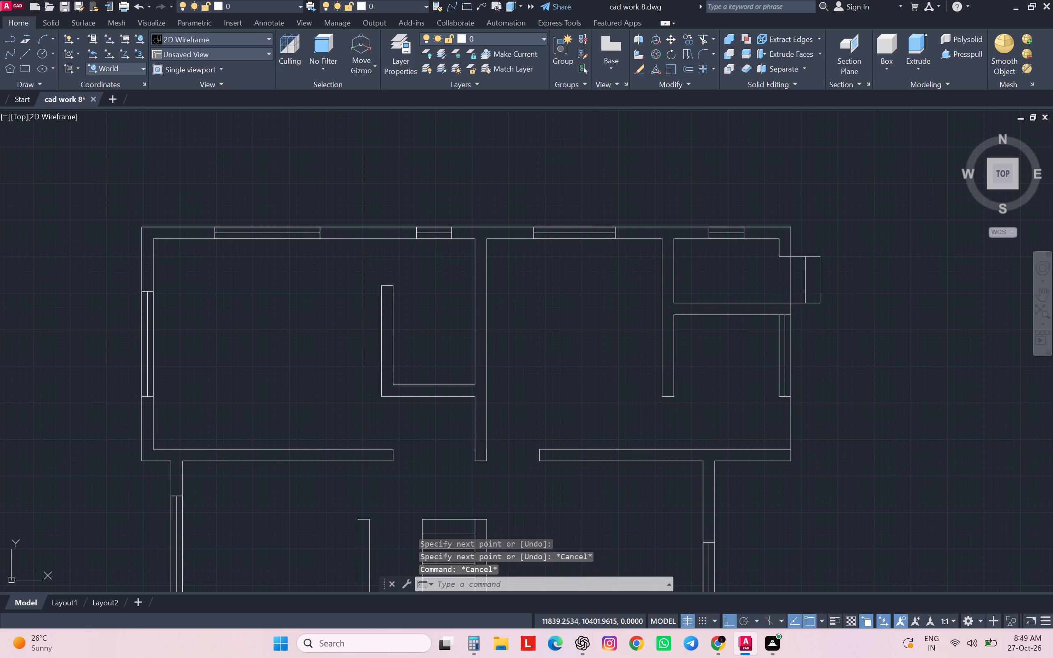
key("Escape")
Offset the WA doorway line outward twice at 25 spacing to form the step lines outside the wall.
key("o")
key("Return")
type("25")
key("Return")
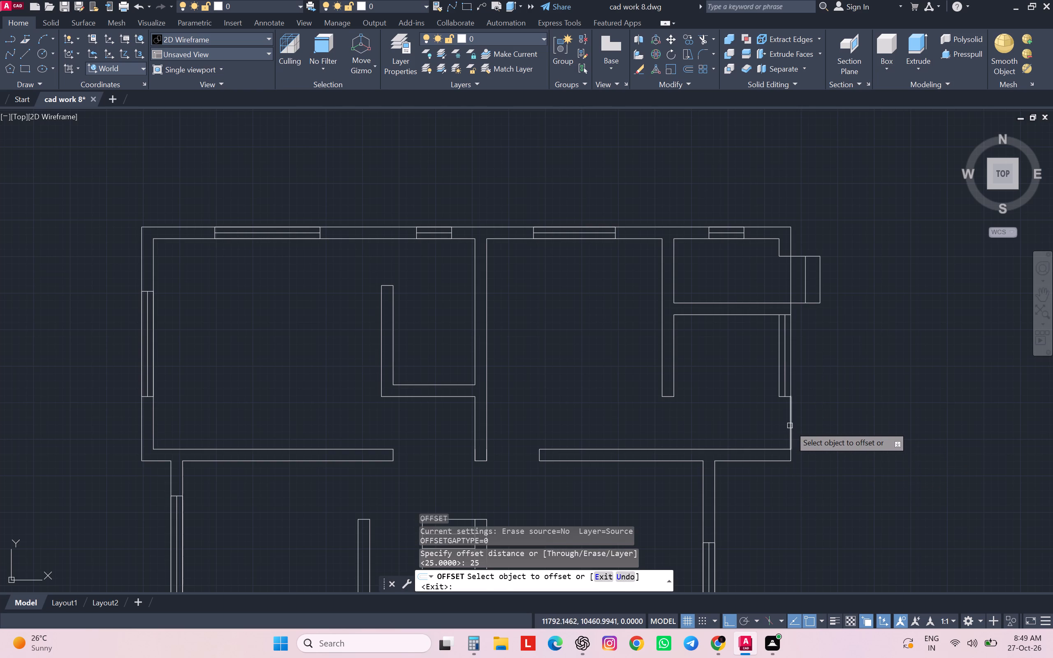
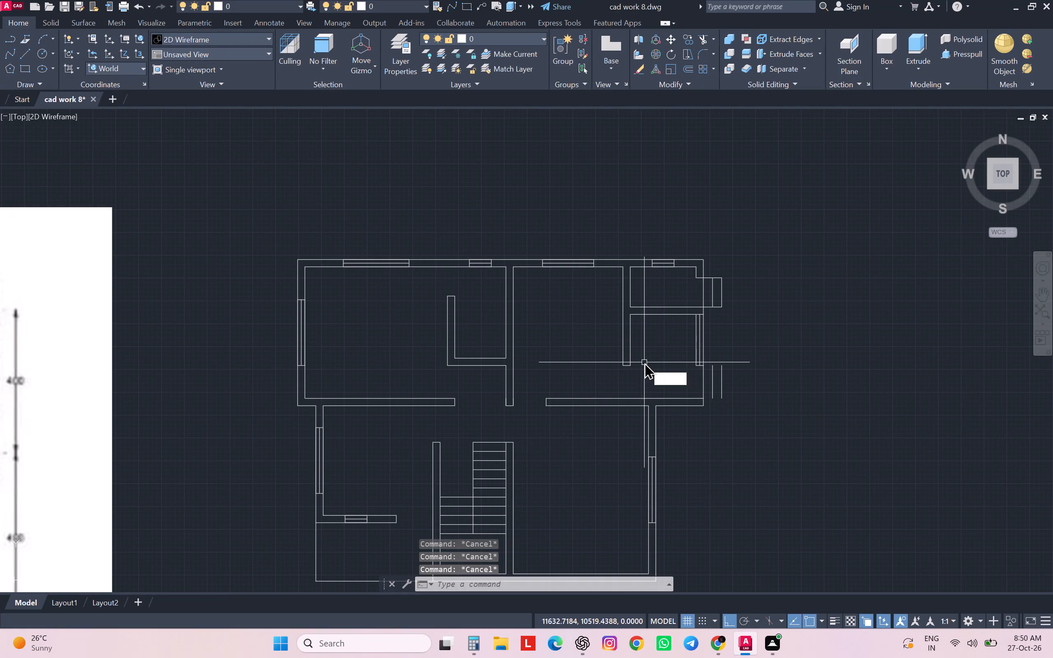
Extend the bottom wall's upper line and the window wall's lower end line to the outermost step line, closing the WA door steps.
type("x")
key("space")
scroll(644, 362, "up", 1)
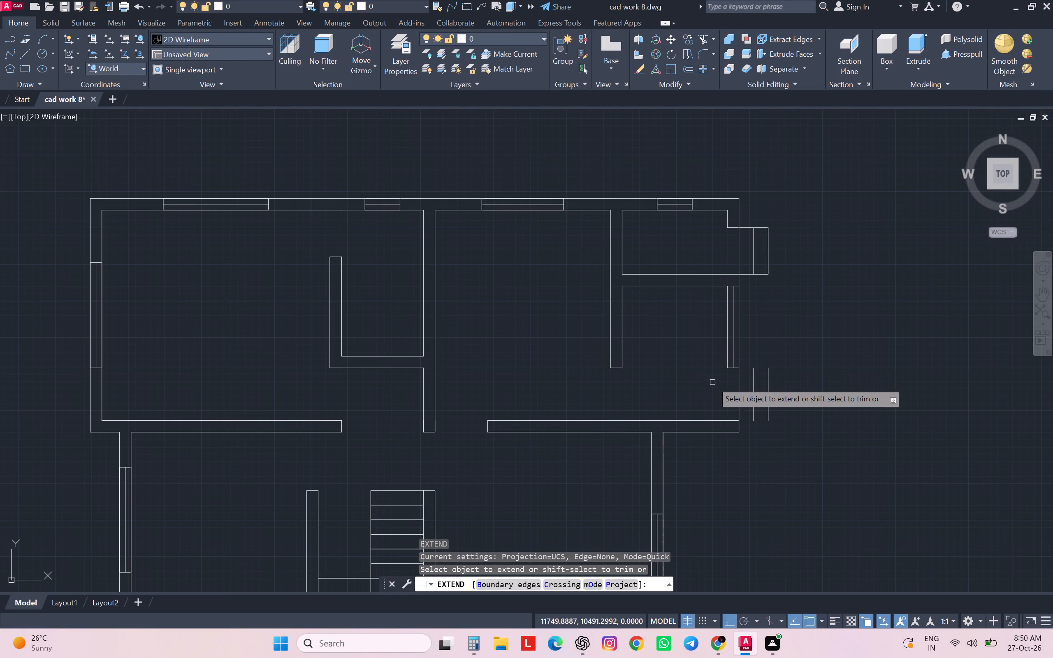
left_click(714, 421)
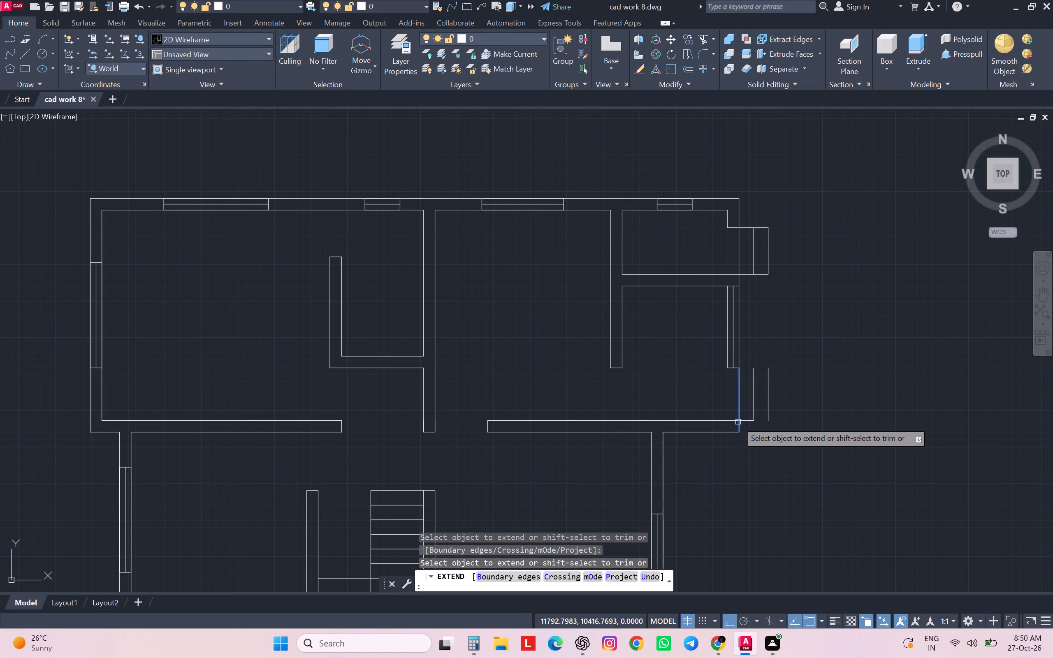
left_click(744, 422)
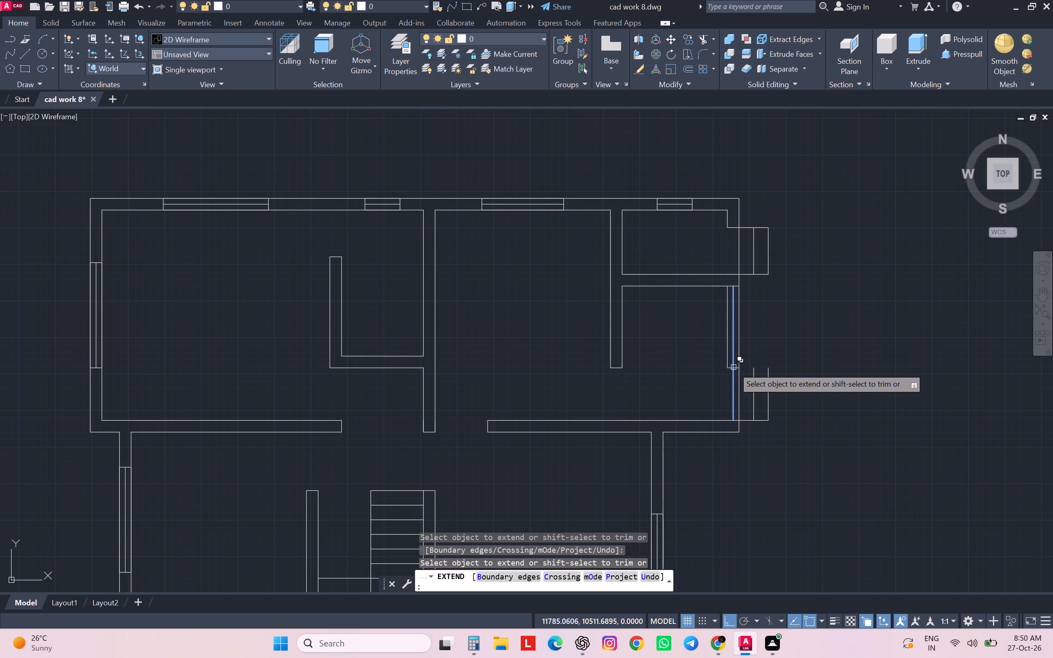
scroll(731, 367, "up", 2)
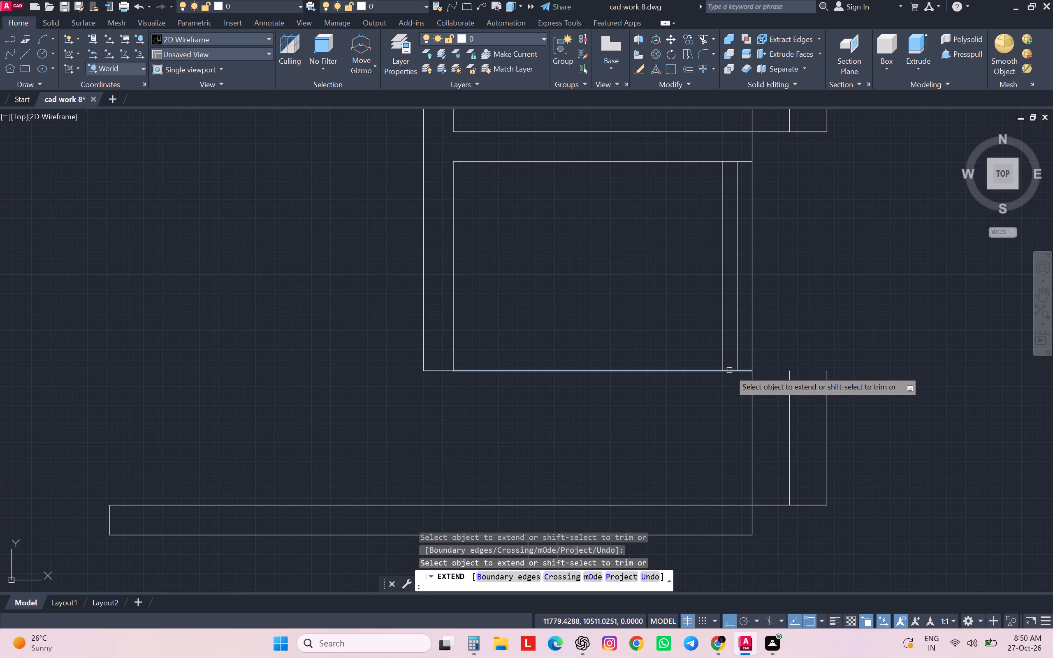
left_click(741, 371)
left_click(761, 373)
scroll(789, 304, "down", 4)
key("Escape")
key("Escape")
key("Escape")
key("Escape")
key("Escape")
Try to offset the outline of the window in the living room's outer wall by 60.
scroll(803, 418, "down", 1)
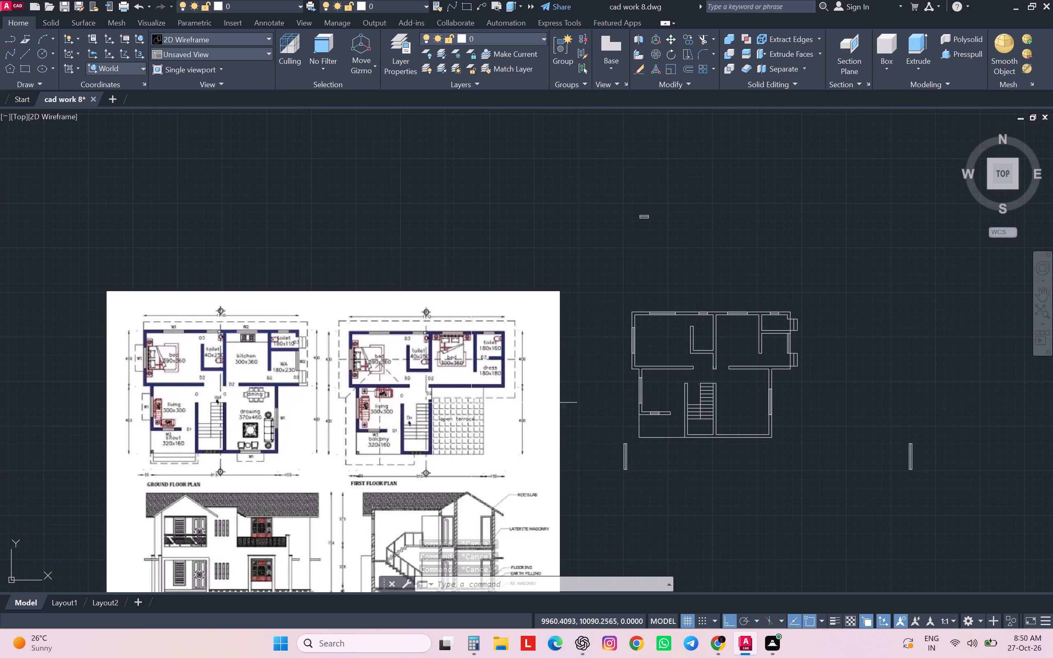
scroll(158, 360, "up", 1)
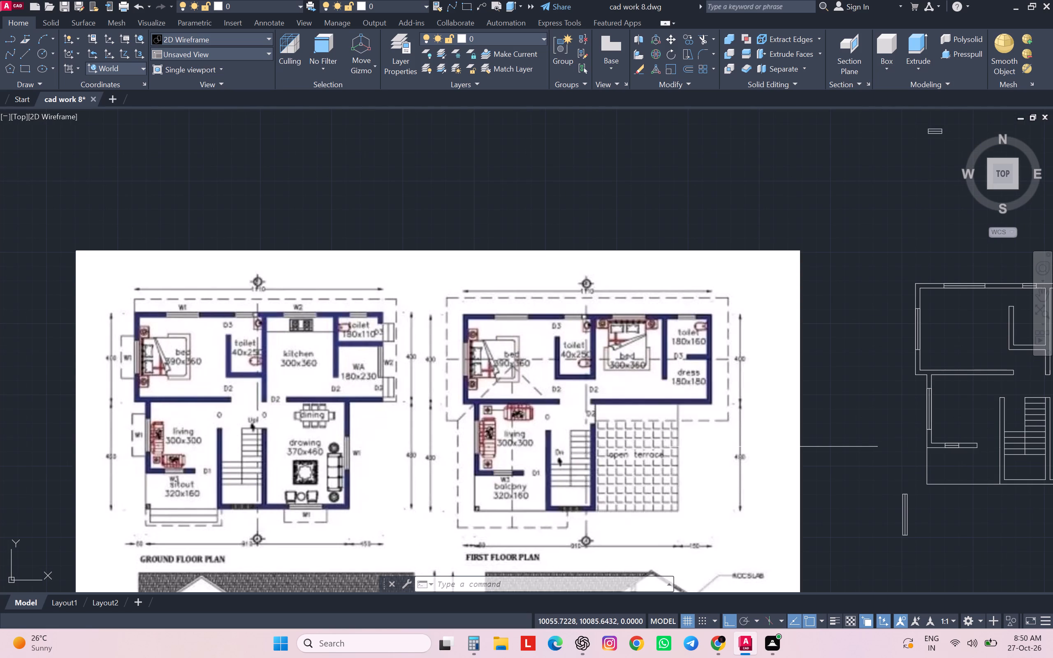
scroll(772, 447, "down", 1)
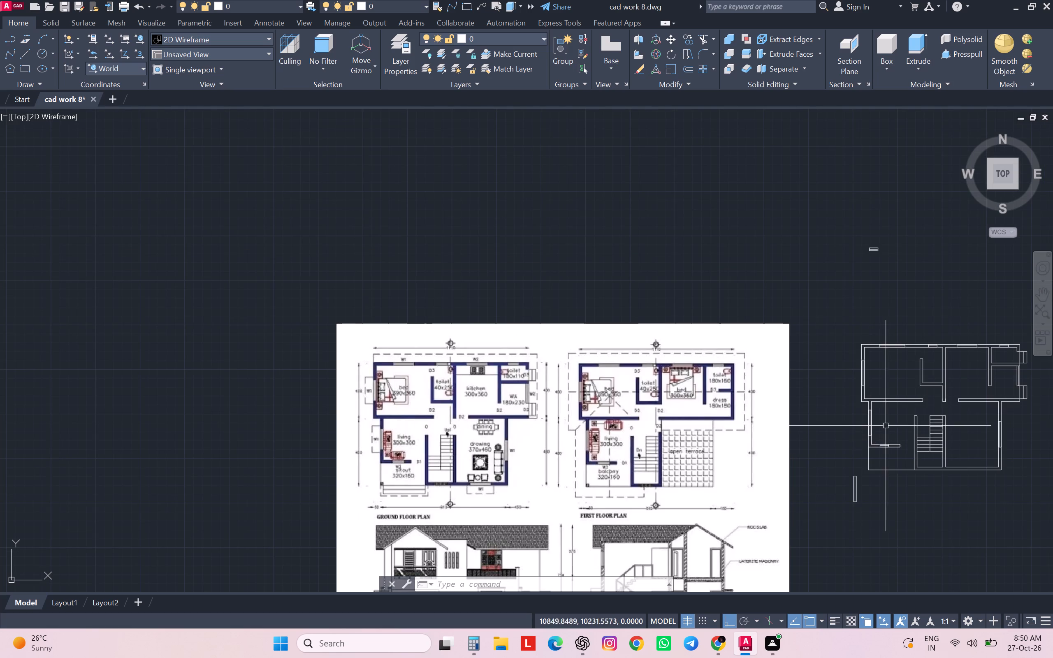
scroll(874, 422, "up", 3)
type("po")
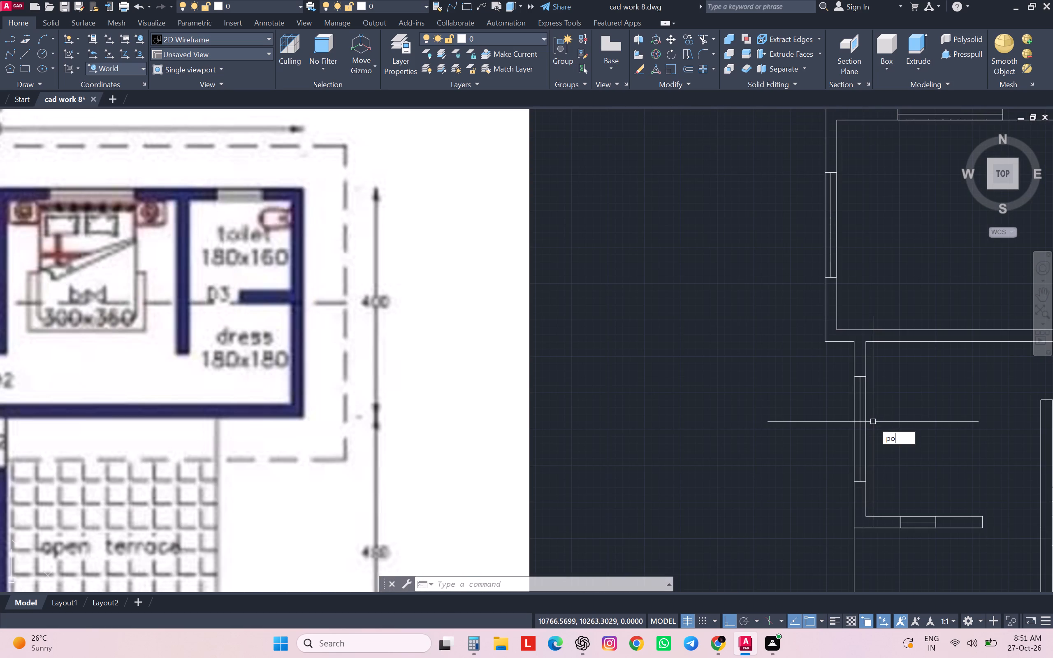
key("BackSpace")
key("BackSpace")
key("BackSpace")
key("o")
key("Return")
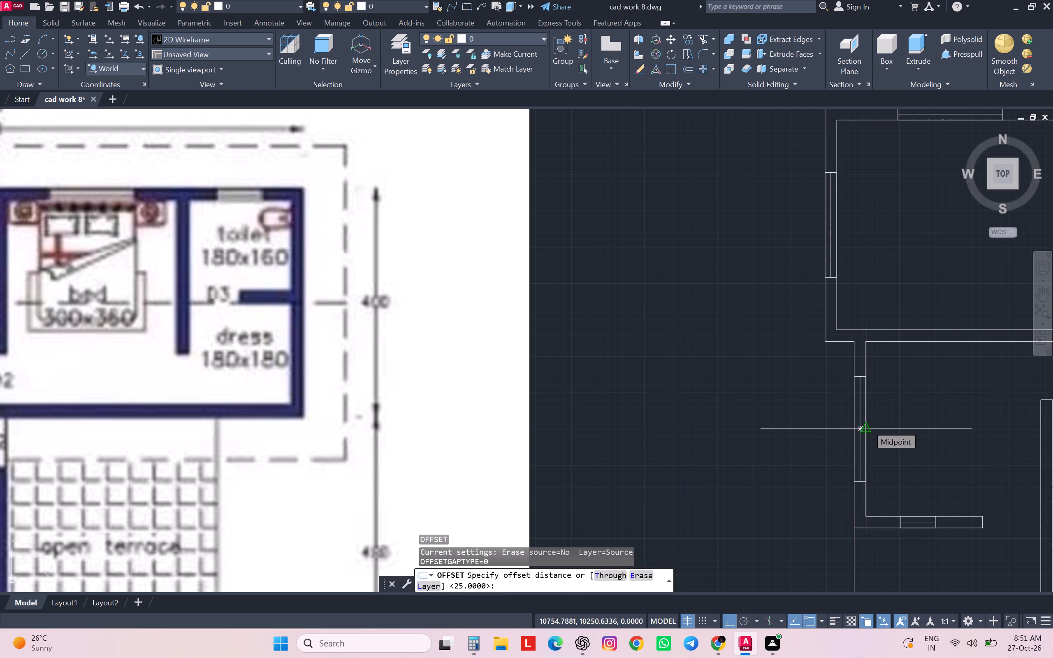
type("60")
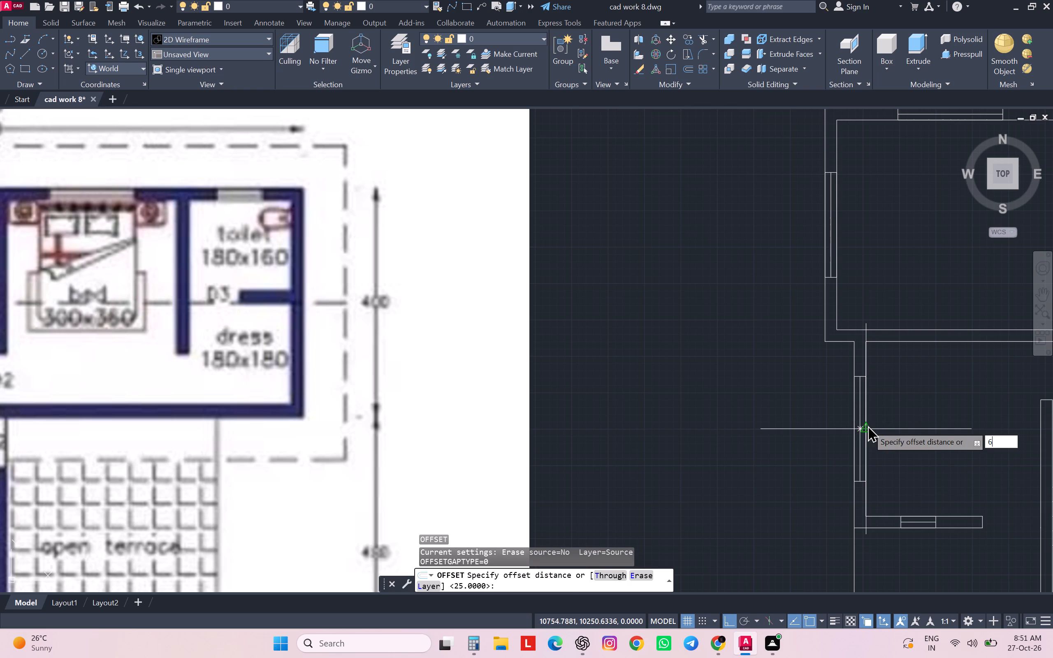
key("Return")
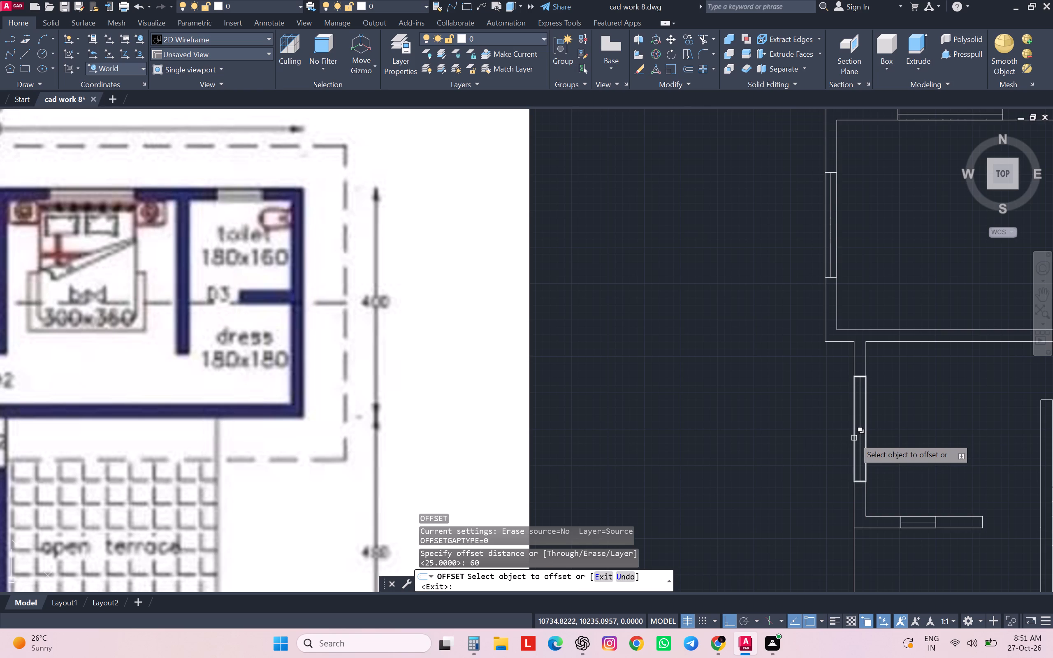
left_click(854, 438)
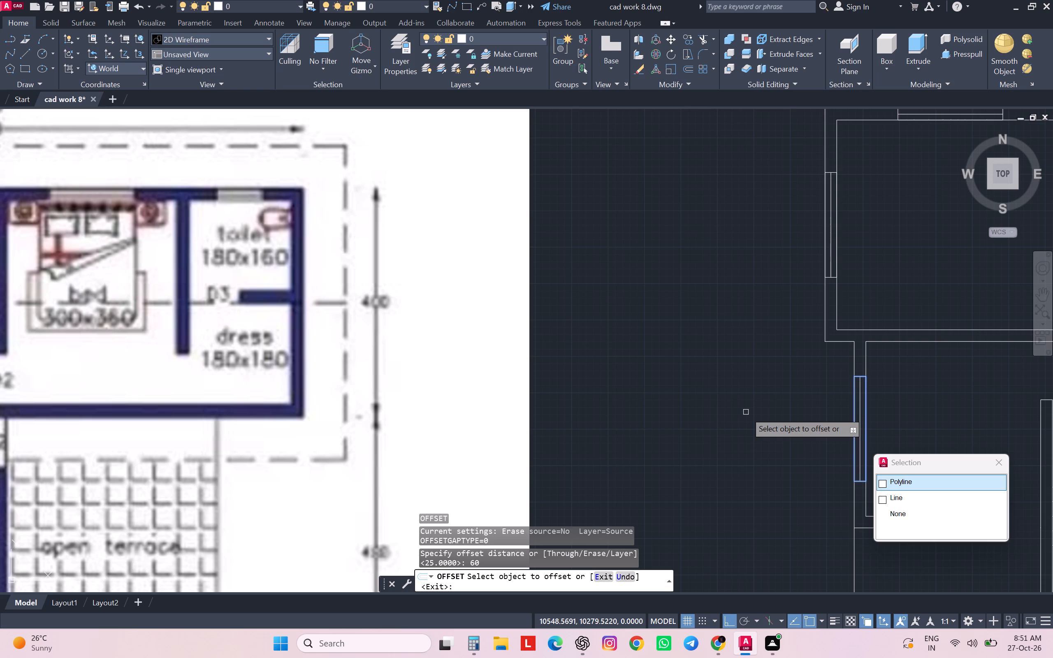
Save the drawing.
key("ctrl+s")
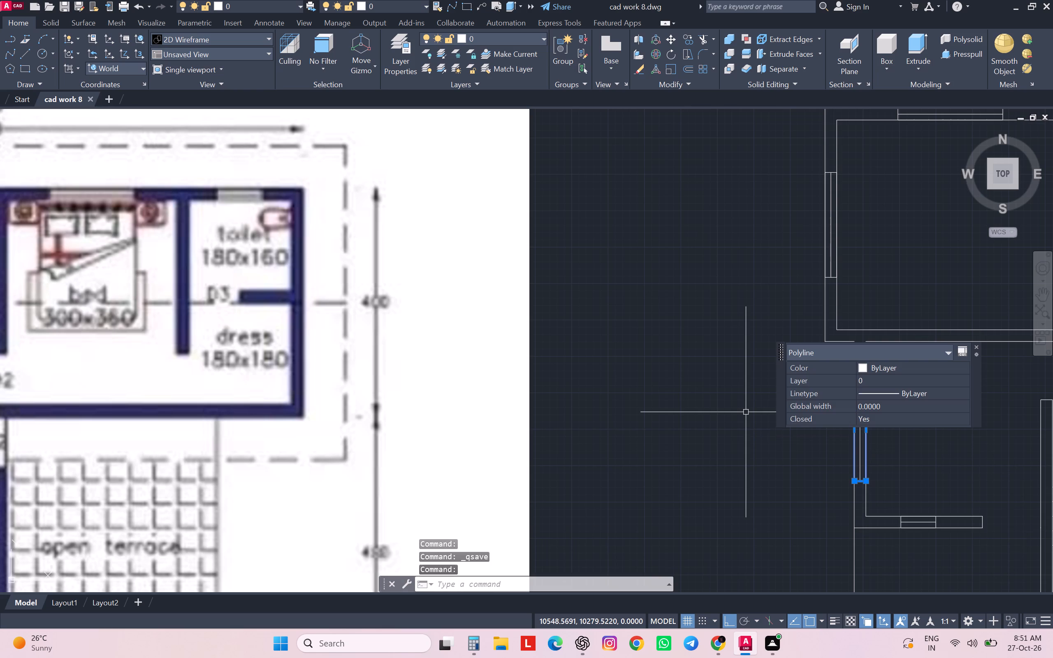
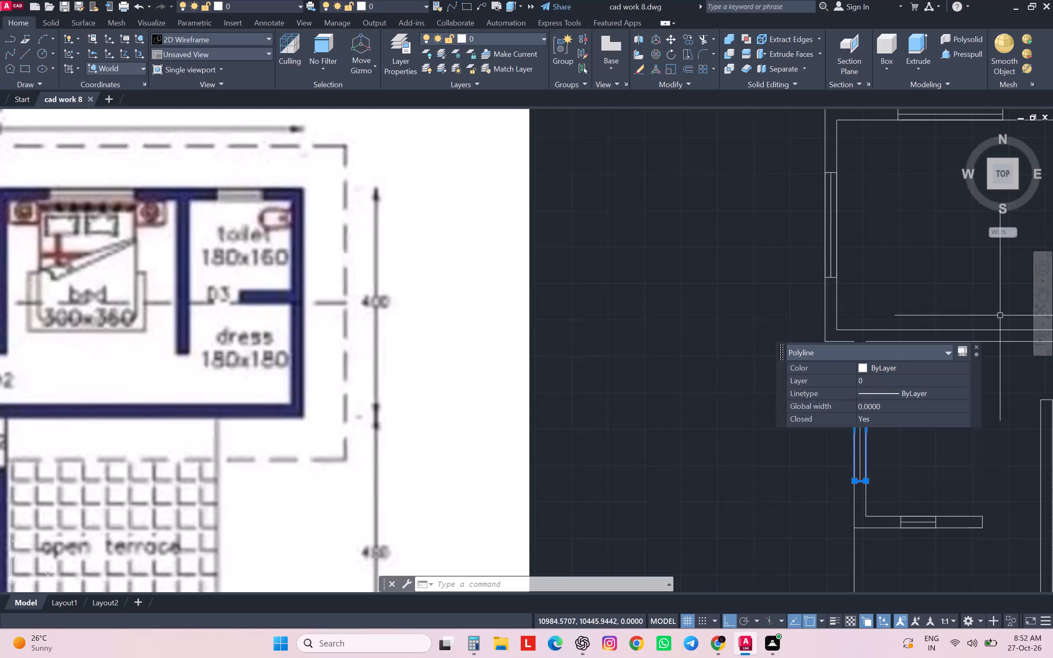
Offset the outer line of the living room's left wall outward by 60.
left_click(977, 345)
left_click(977, 346)
scroll(857, 305, "down", 2)
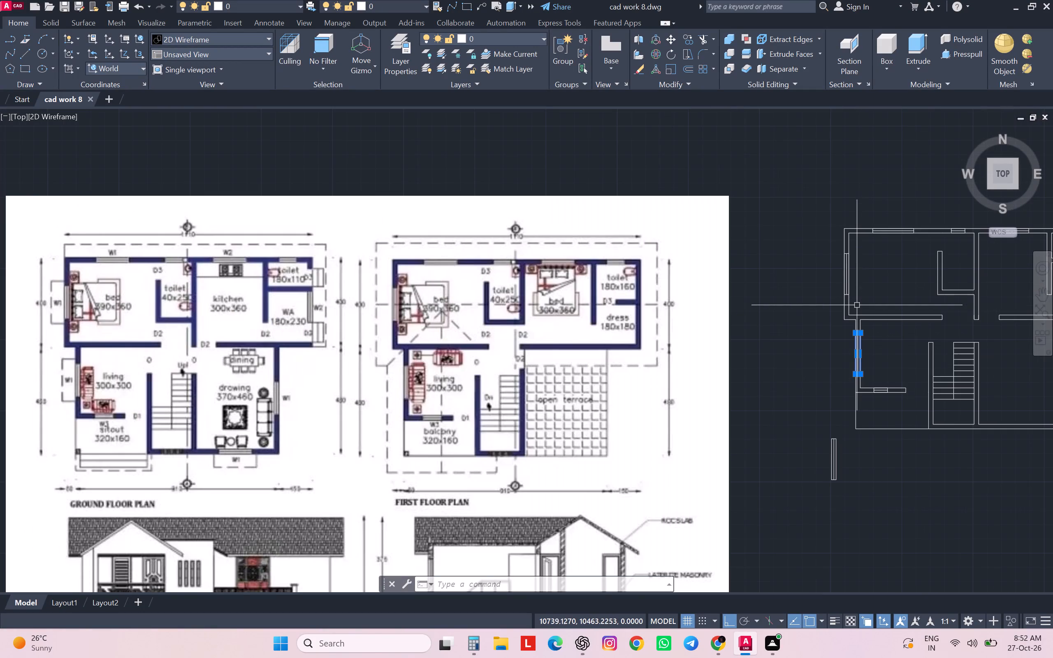
key("Escape")
key("Escape")
key("Escape")
key("Escape")
key("Escape")
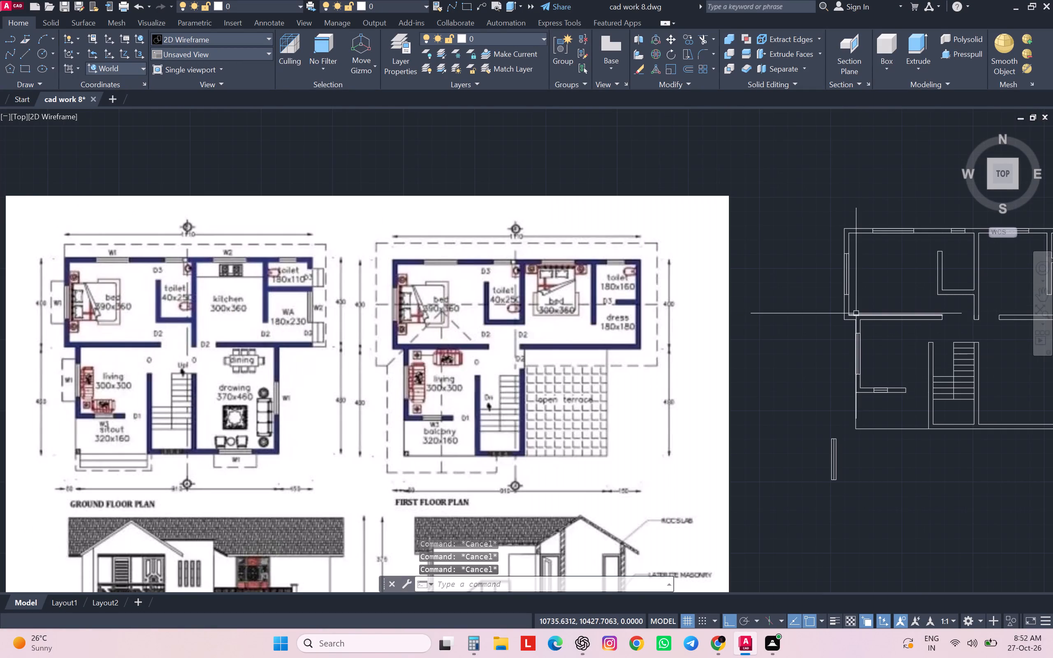
key("Escape")
key("o")
key("Return")
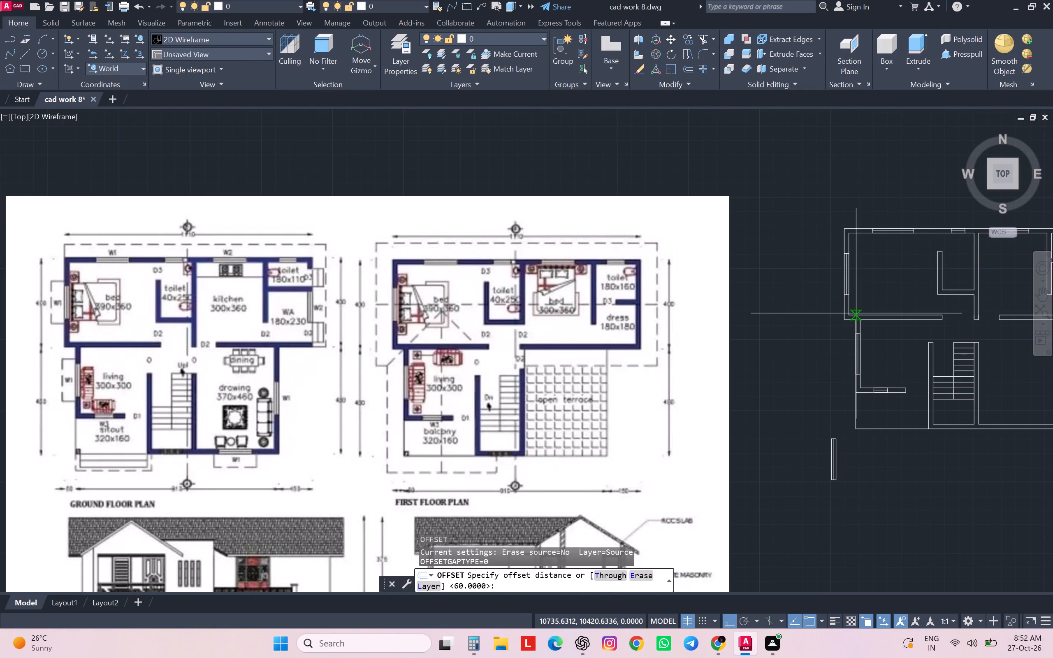
type("60")
key("Return")
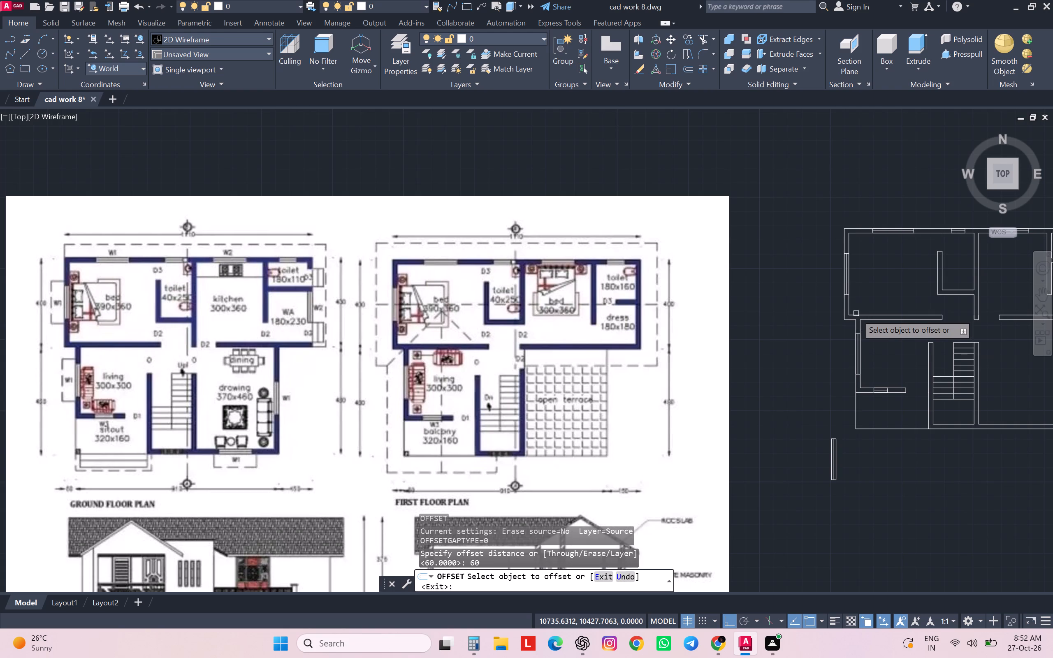
scroll(857, 331, "up", 3)
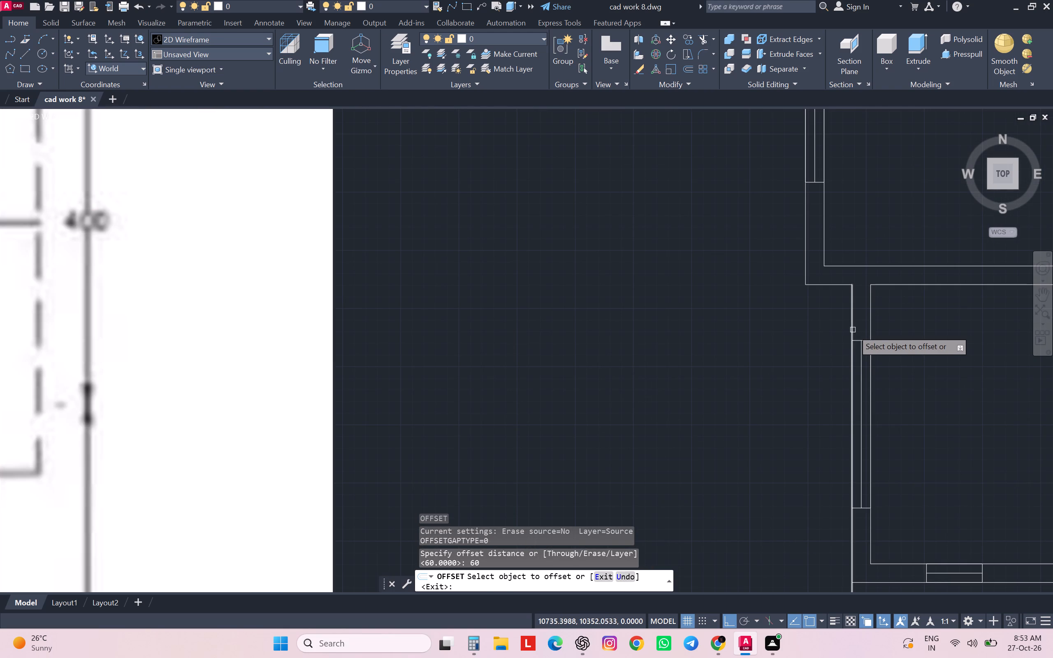
left_click(853, 330)
left_click(710, 365)
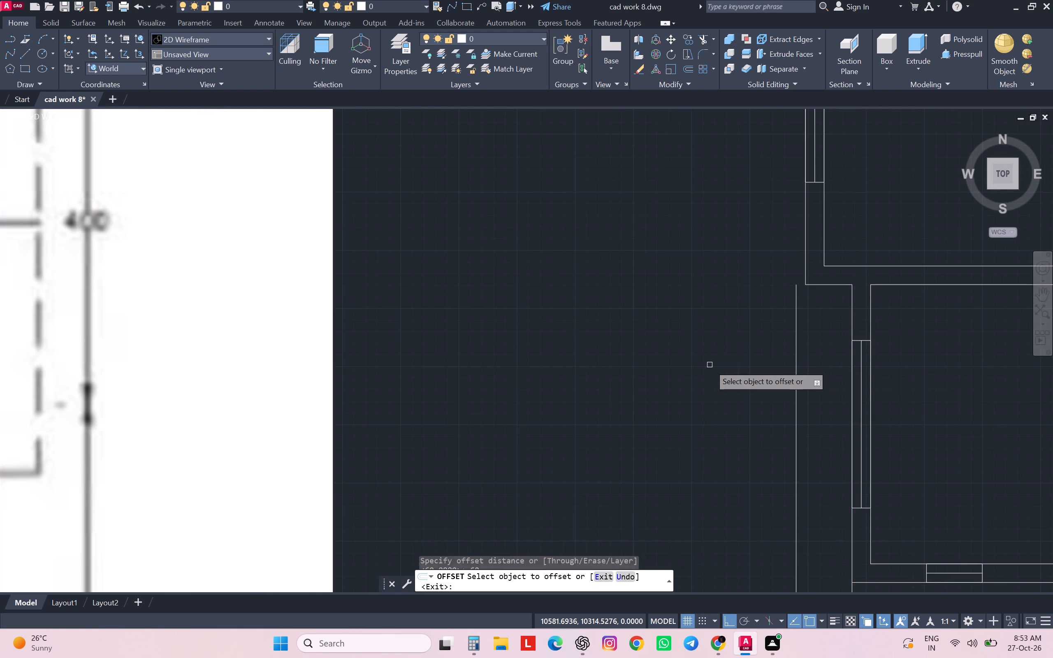
Offset the outer line of the bedroom's left wall outward by 60.
scroll(710, 365, "down", 3)
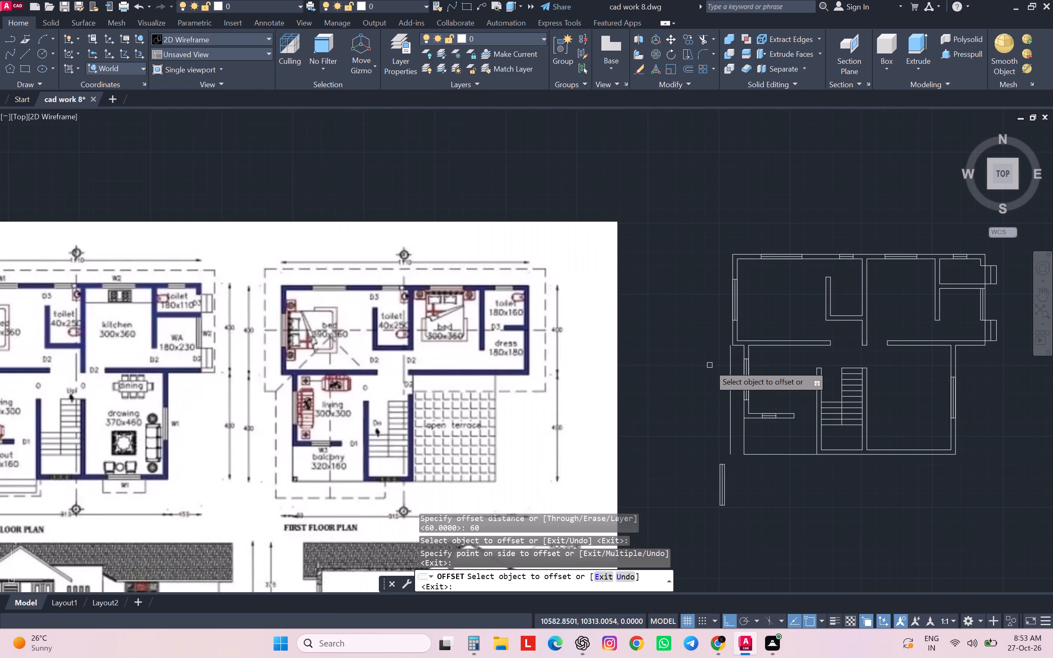
middle_click_drag(710, 366, 789, 350)
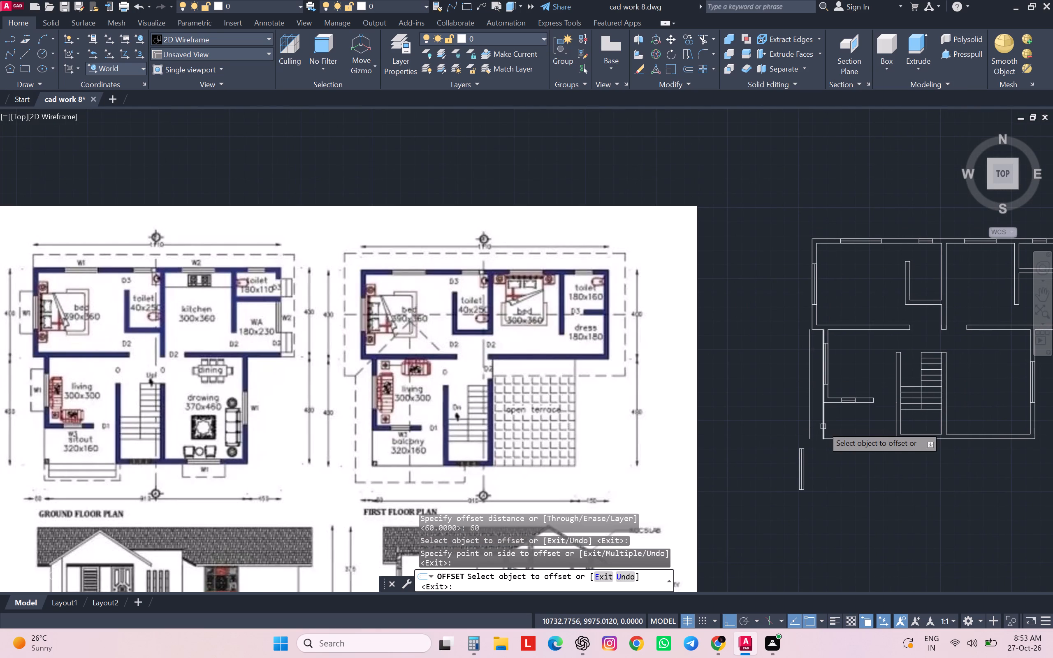
left_click(811, 315)
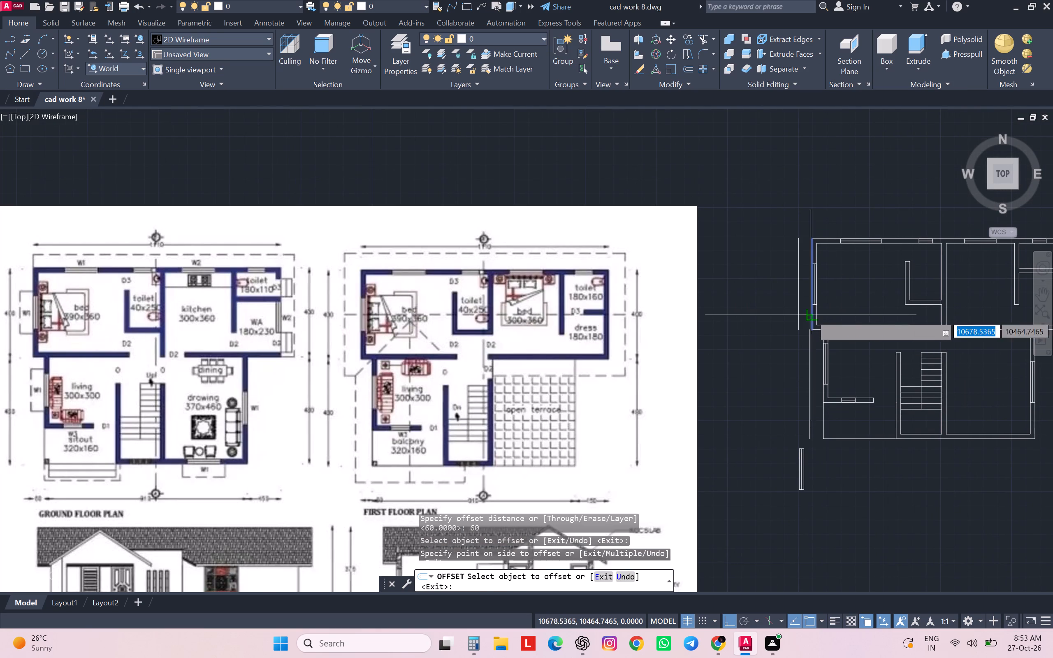
left_click(737, 313)
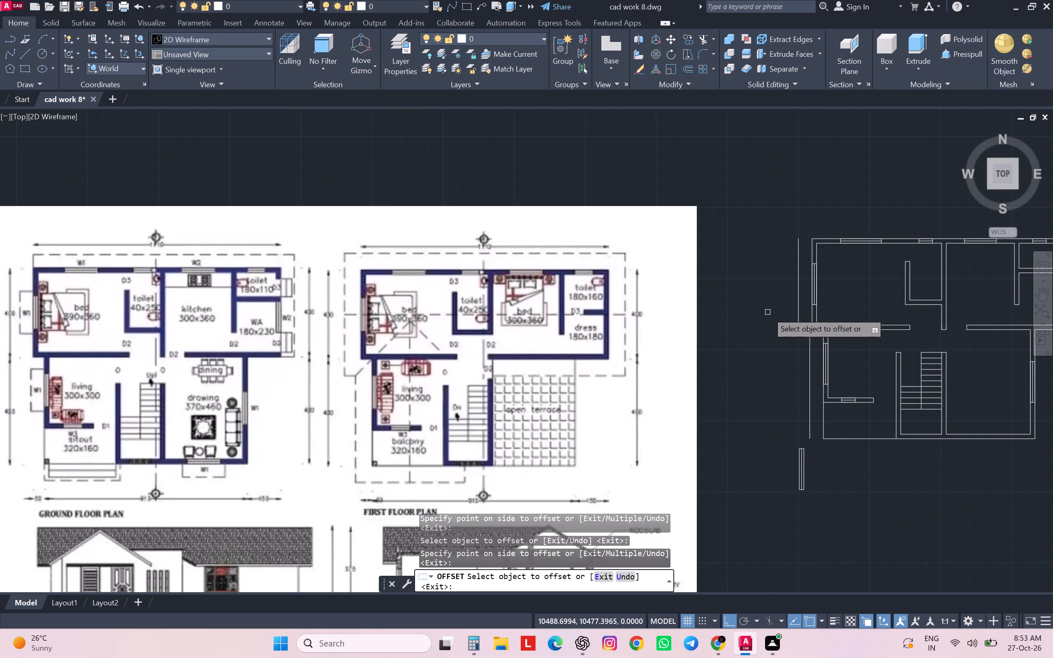
key("Escape")
key("Escape")
key("Escape")
key("Escape")
Draw a line from the living room window's lower outer corner 20 down the wall, then straight out to the offset line.
scroll(826, 388, "up", 3)
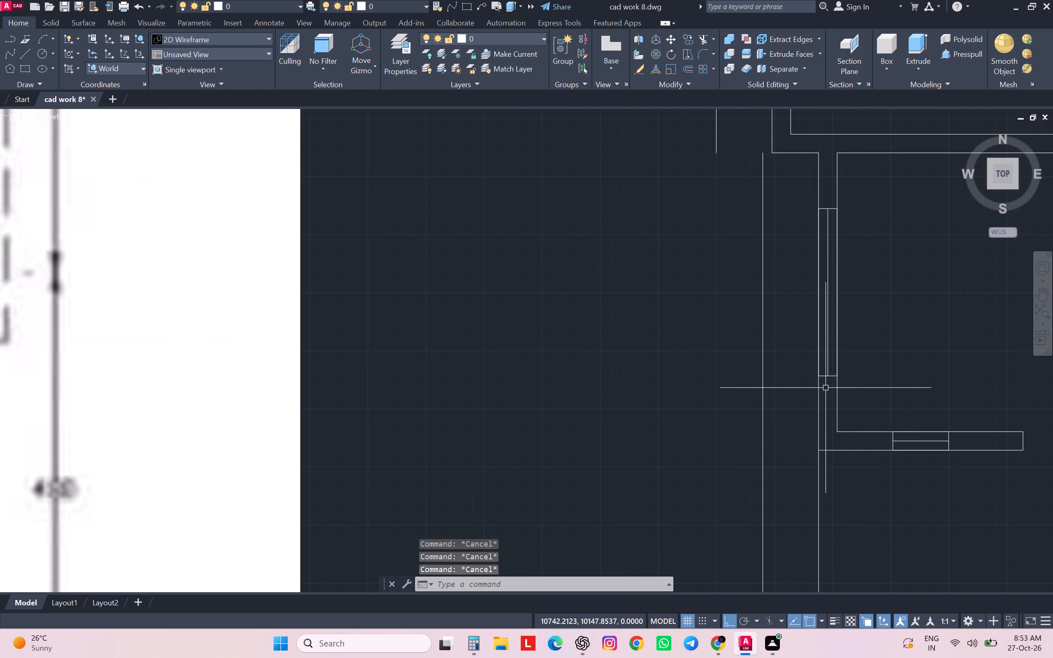
key("l")
key("Return")
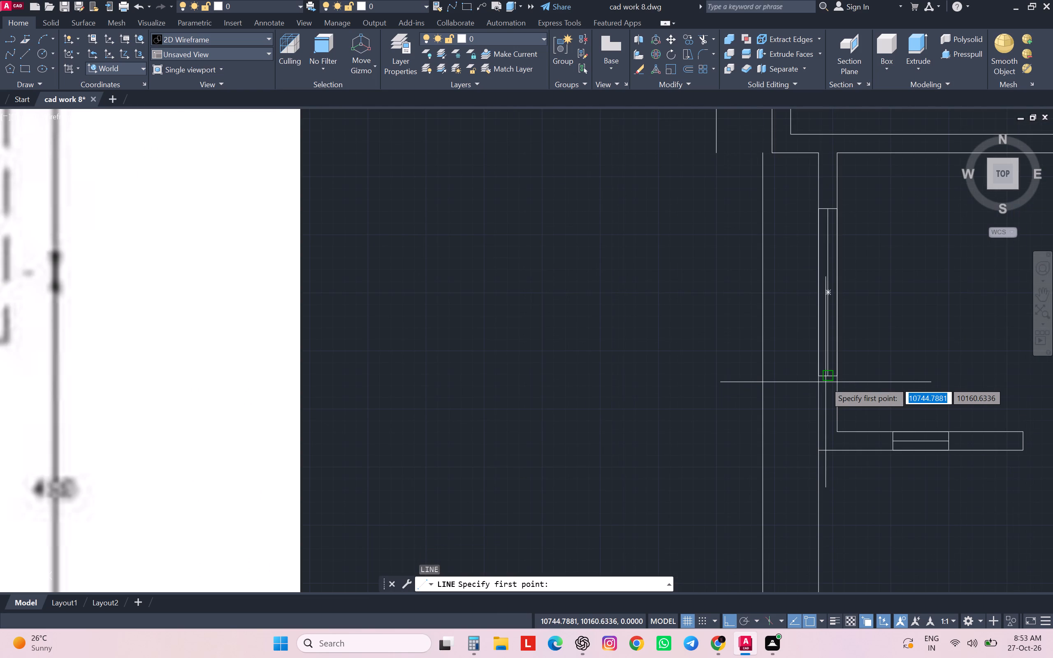
scroll(823, 380, "down", 2)
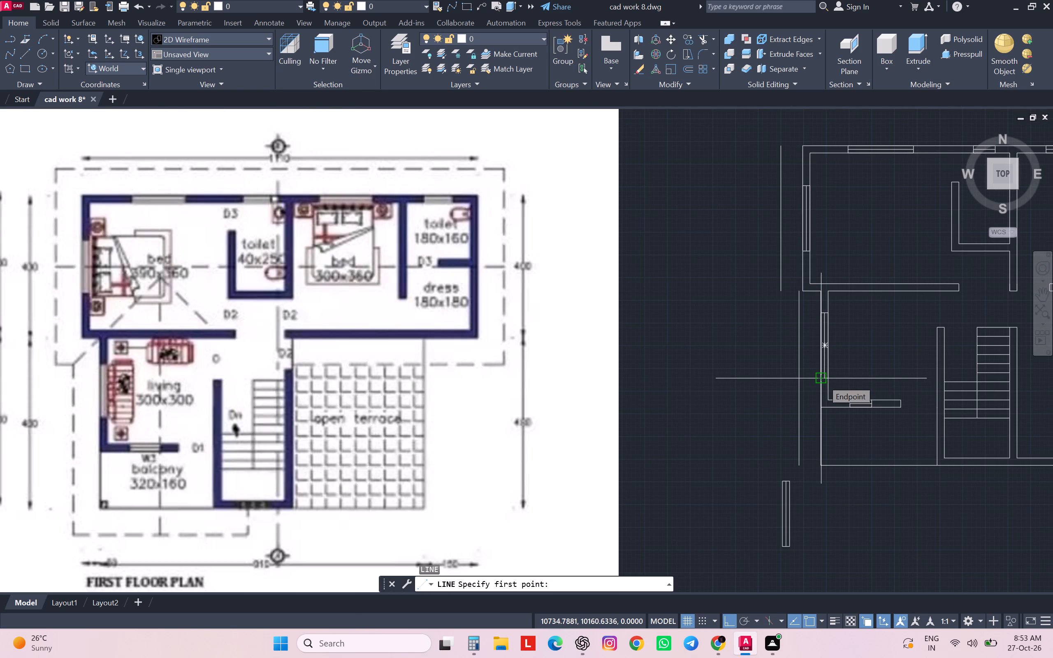
scroll(823, 380, "down", 1)
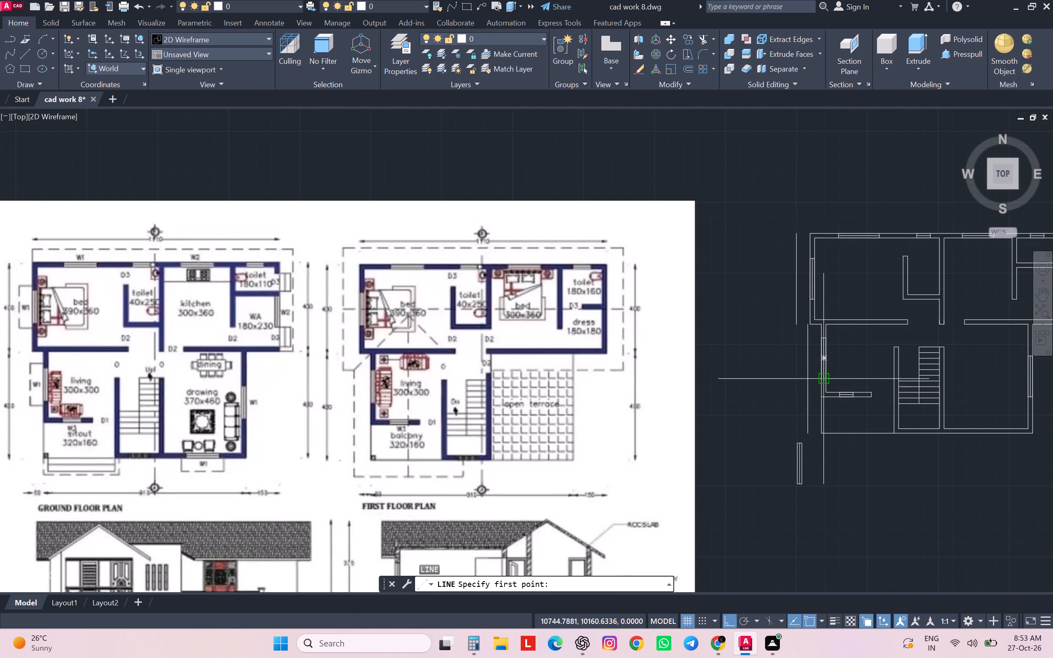
scroll(822, 380, "down", 1)
scroll(818, 389, "up", 3)
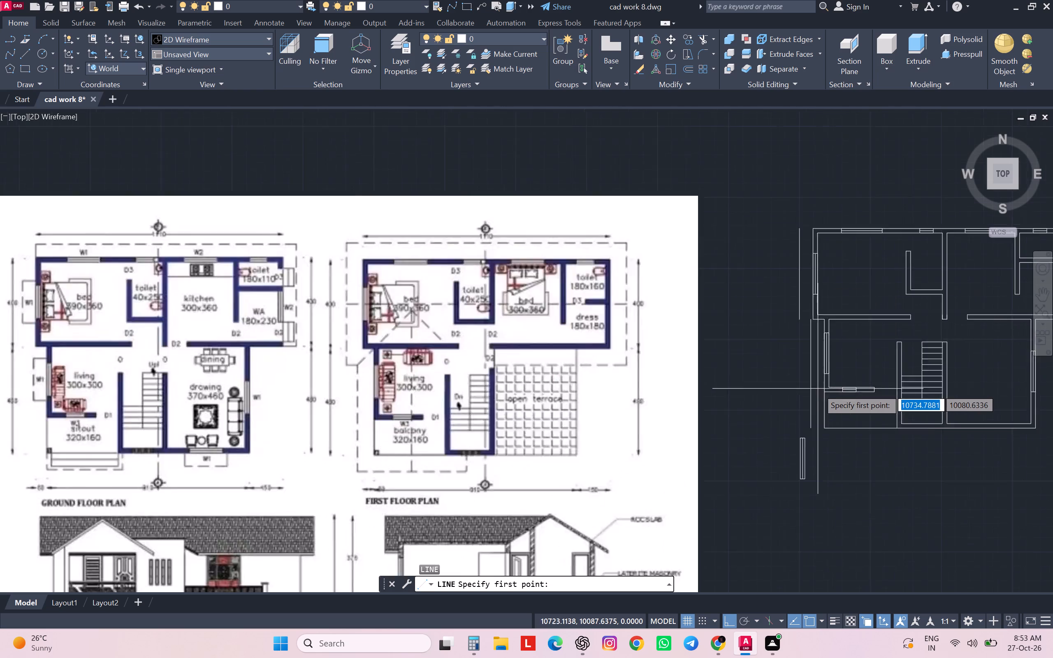
left_click(824, 366)
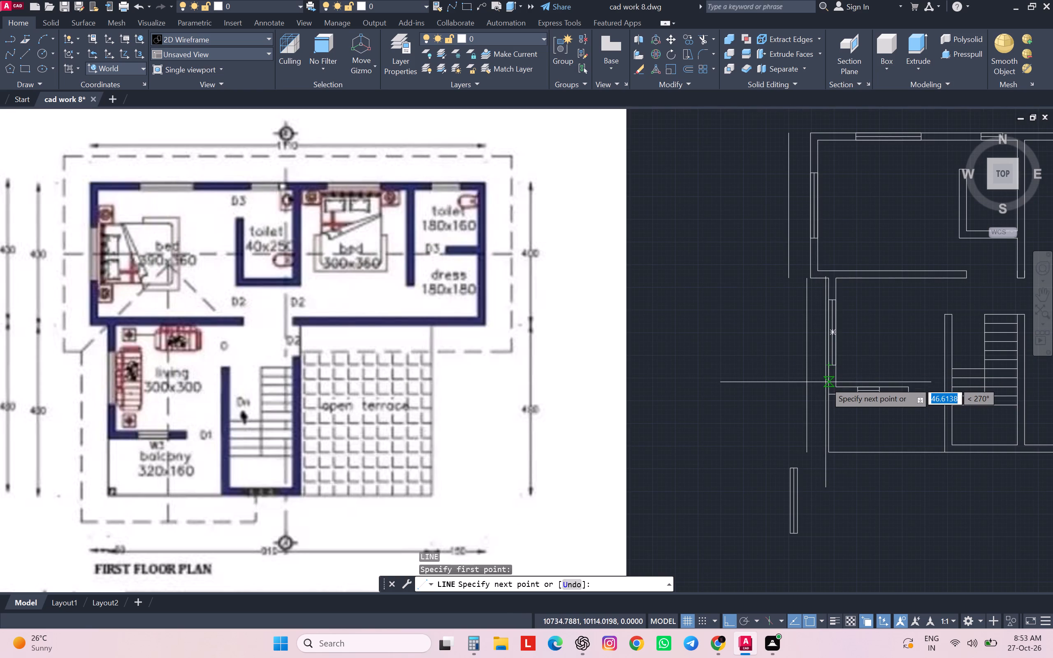
type("20")
key("Return")
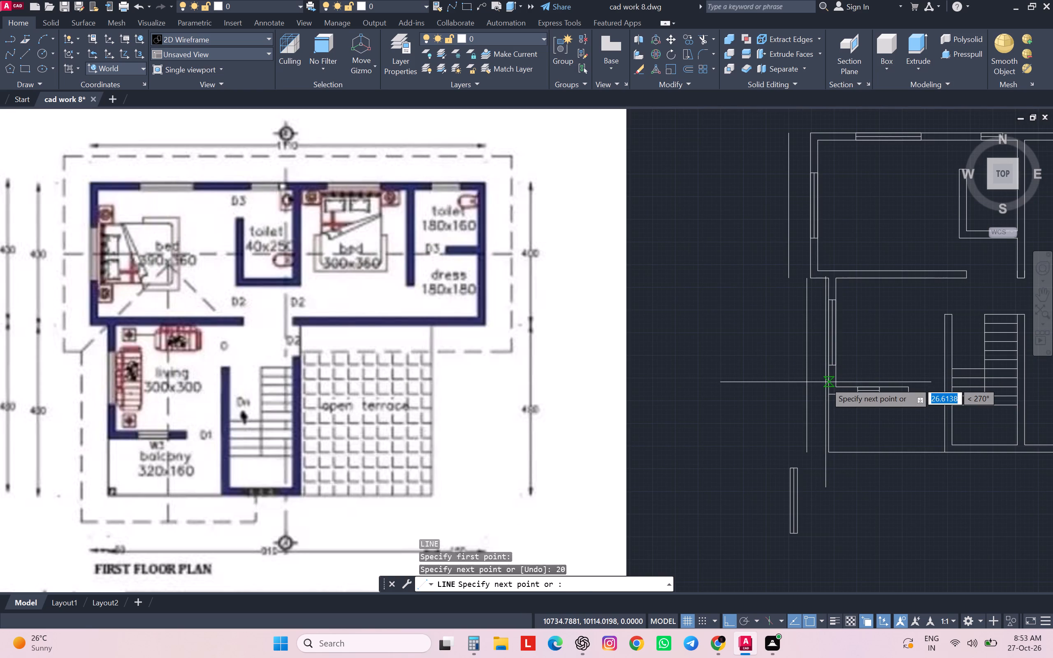
left_click(803, 370)
key("space")
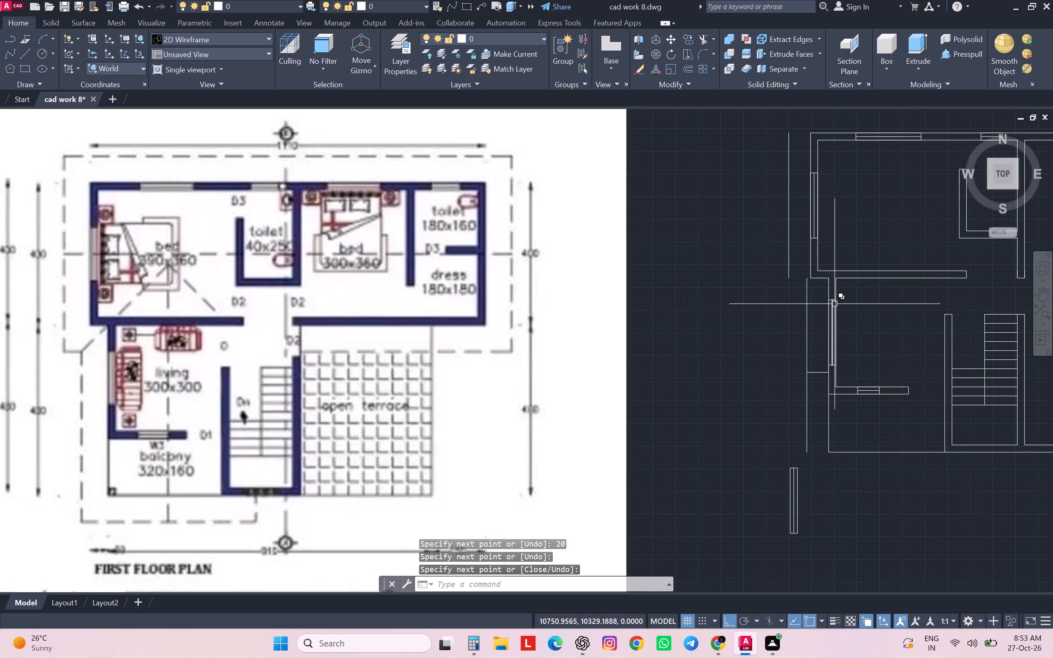
Draw a line from the living room window's upper outer corner 20 up the wall, then straight out to the offset line.
key("space")
scroll(833, 304, "up", 4)
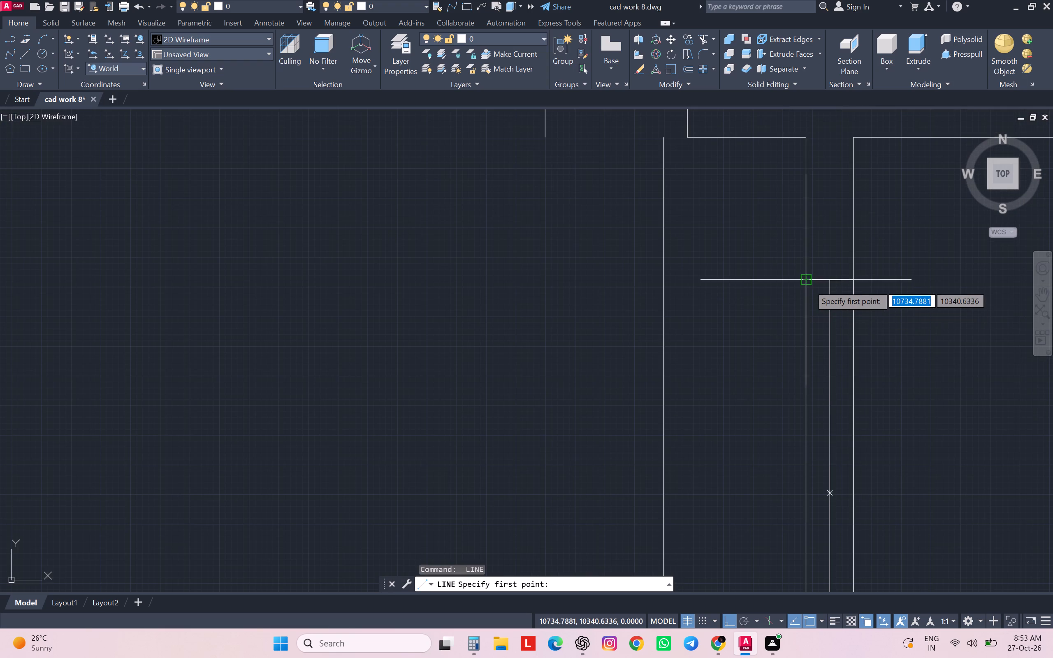
left_click(809, 285)
type("20")
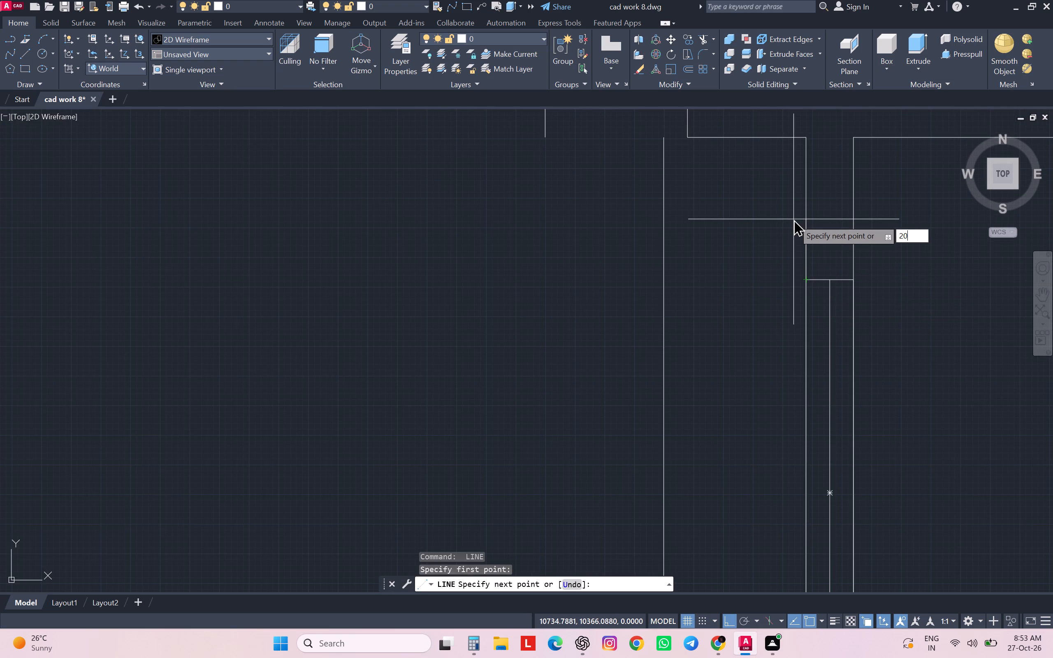
key("Return")
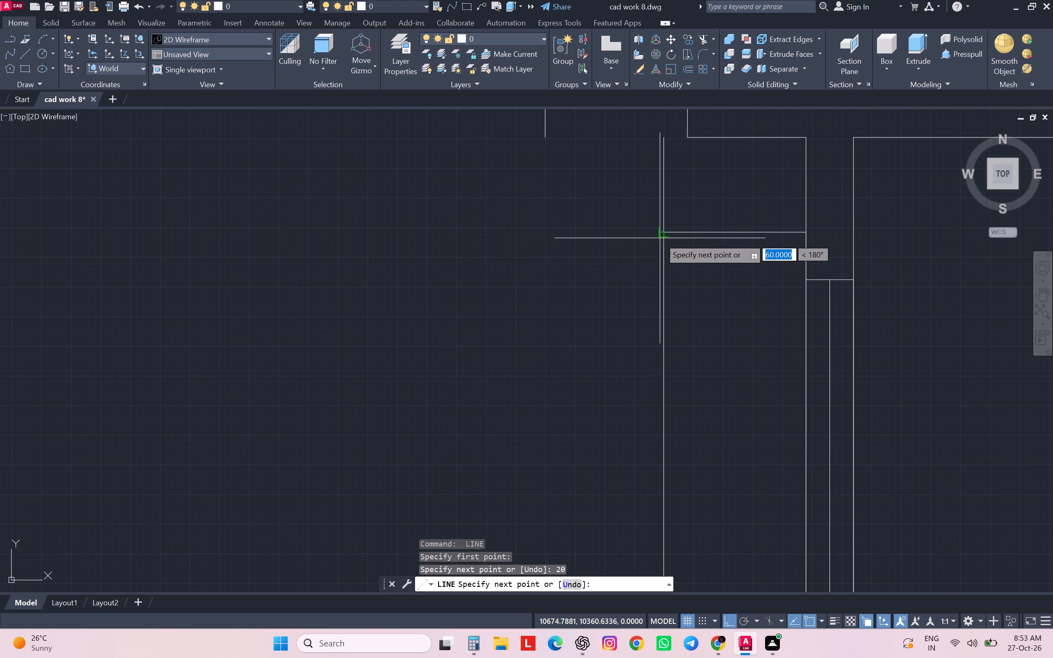
left_click(661, 235)
key("Escape")
key("Escape")
key("Escape")
key("Escape")
key("Escape")
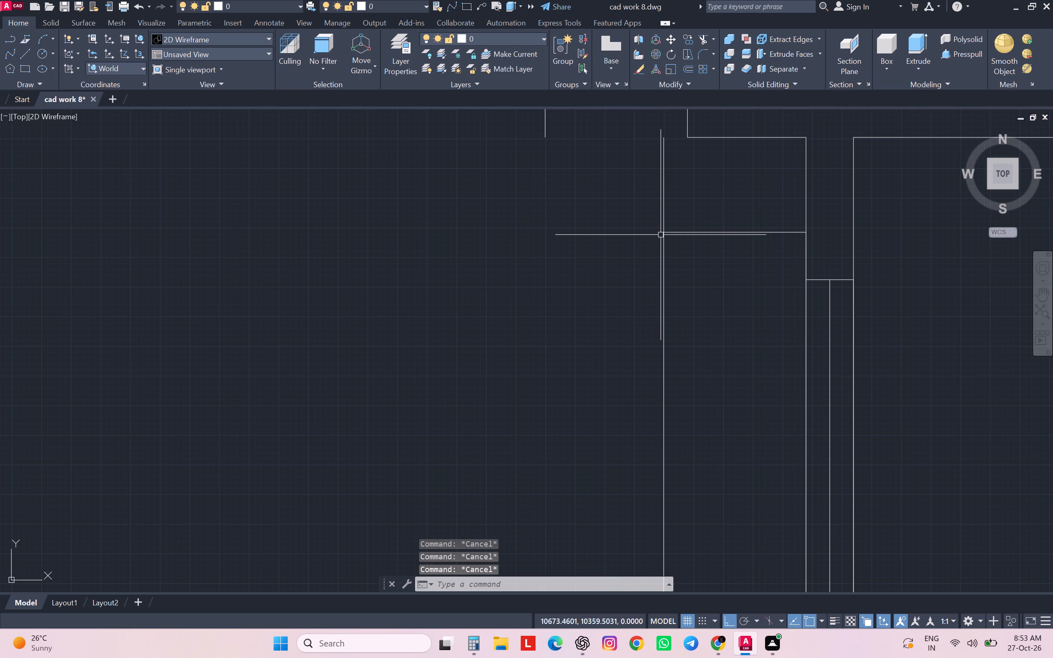
Trim the living room's offset line above and below the two connecting lines to close the window's projection outline.
key("t")
type("r")
key("space")
left_click(682, 214)
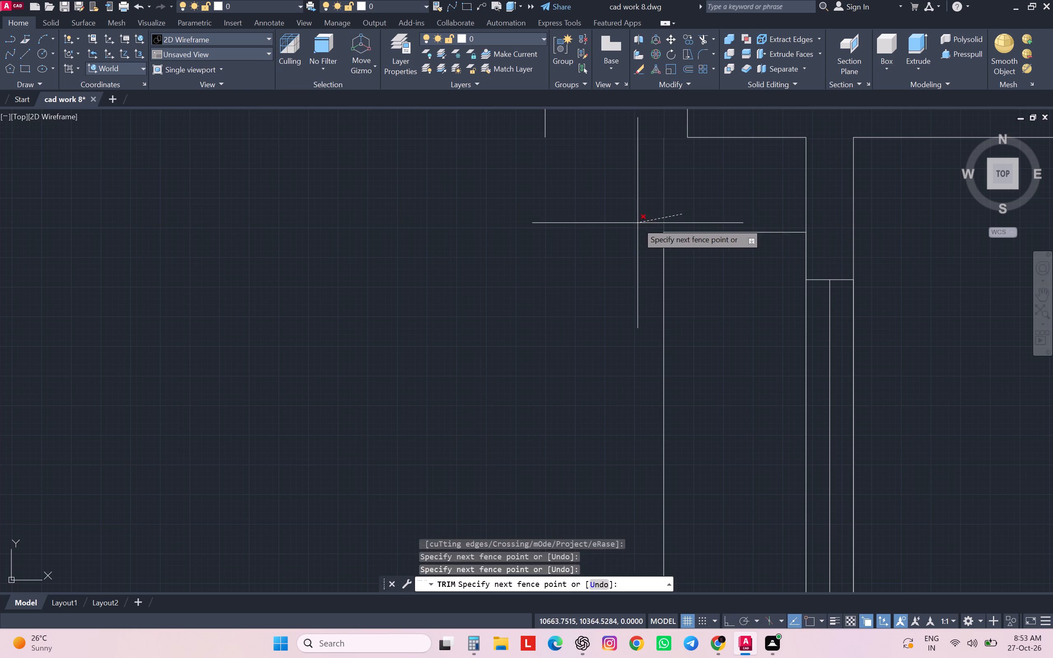
left_click(638, 223)
scroll(639, 216, "down", 5)
left_click(646, 294)
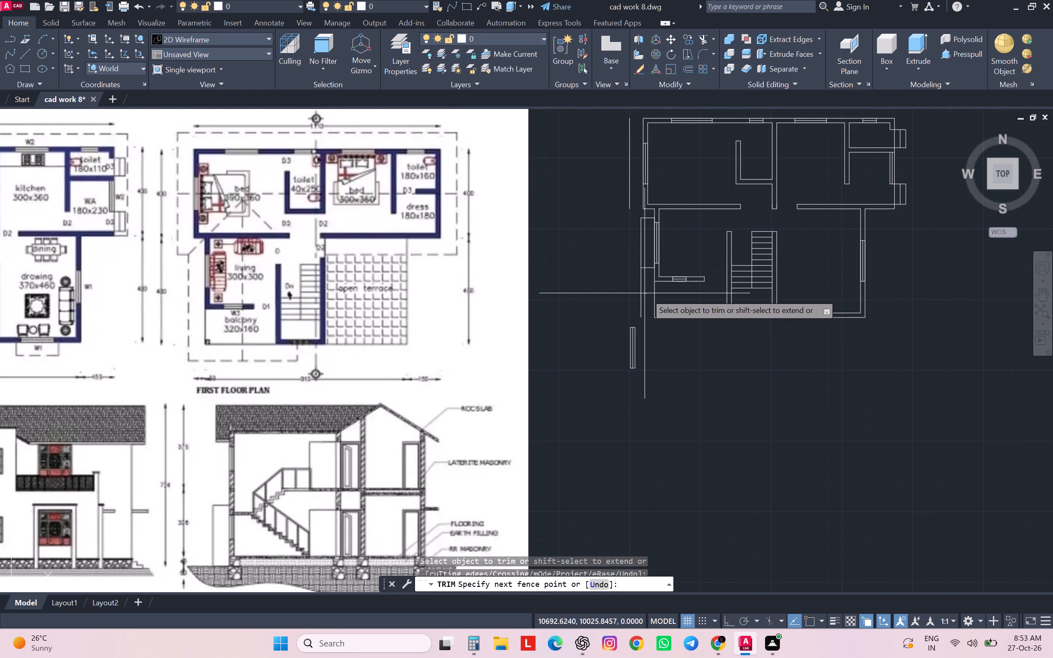
left_click(631, 292)
scroll(631, 292, "down", 1)
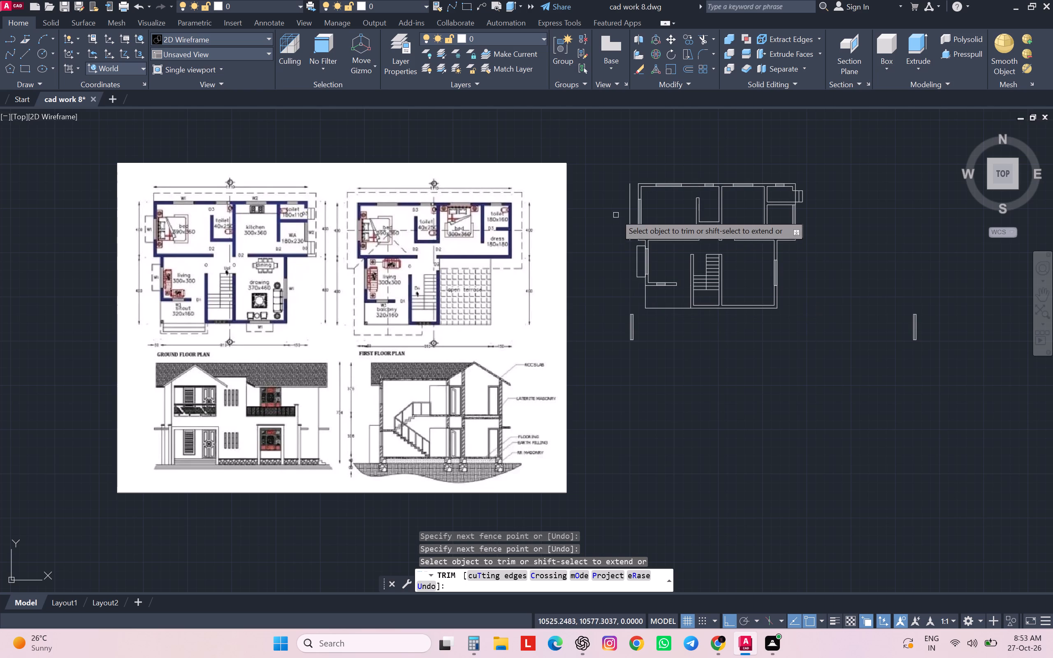
scroll(633, 202, "up", 3)
key("l")
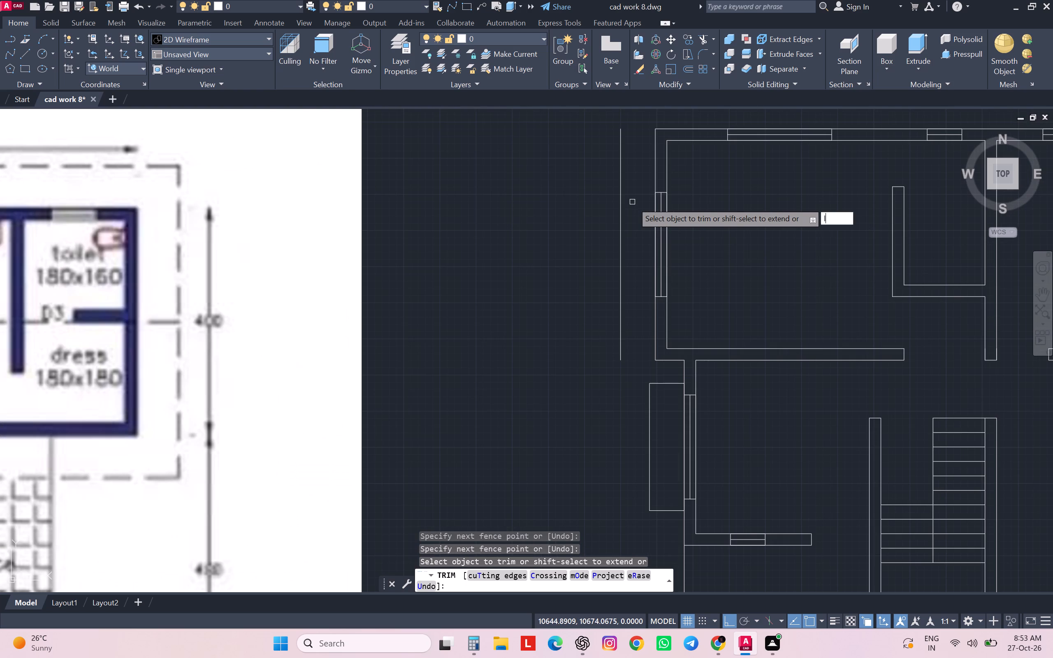
key("Return")
key("Escape")
key("Escape")
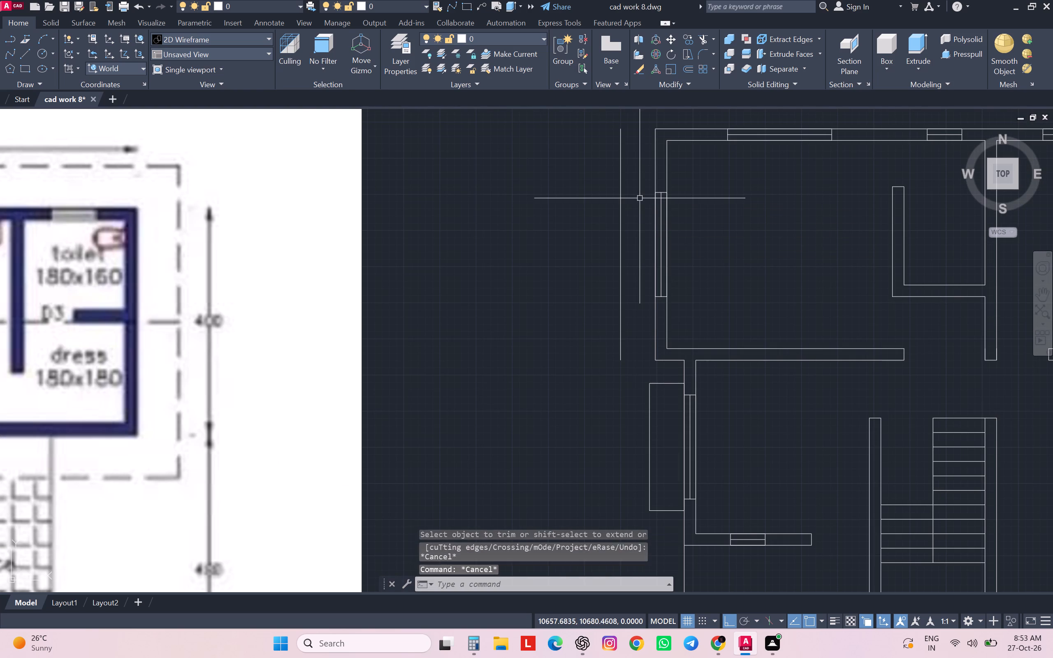
key("Escape")
key("Escape")
Draw a line from the bedroom's left window's lower outer corner 20 down the wall, then straight out to the offset line.
key("l")
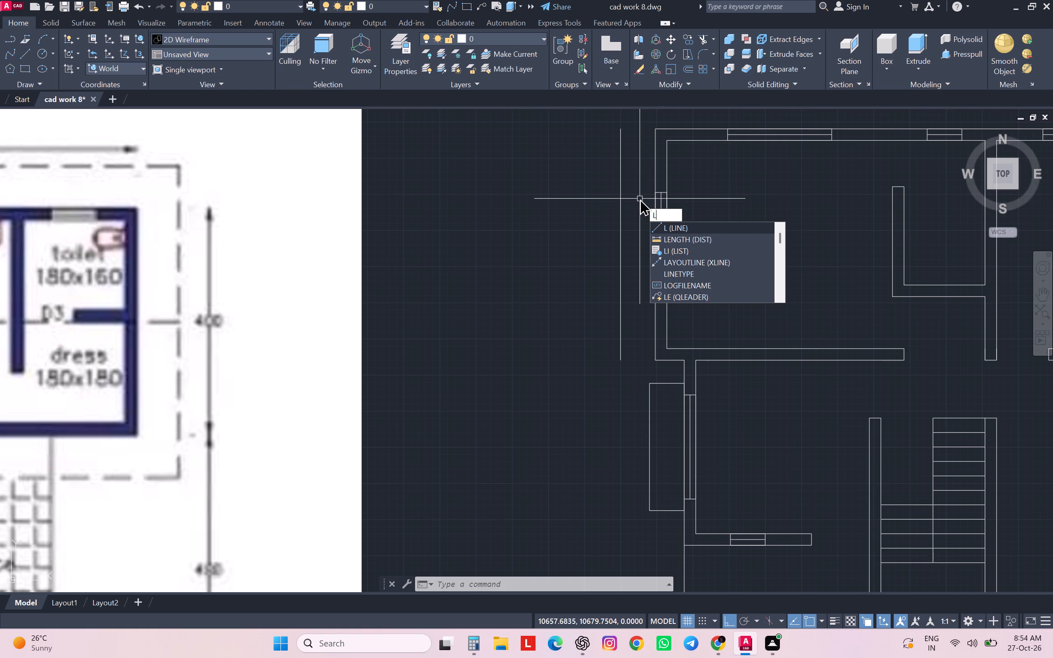
key("Return")
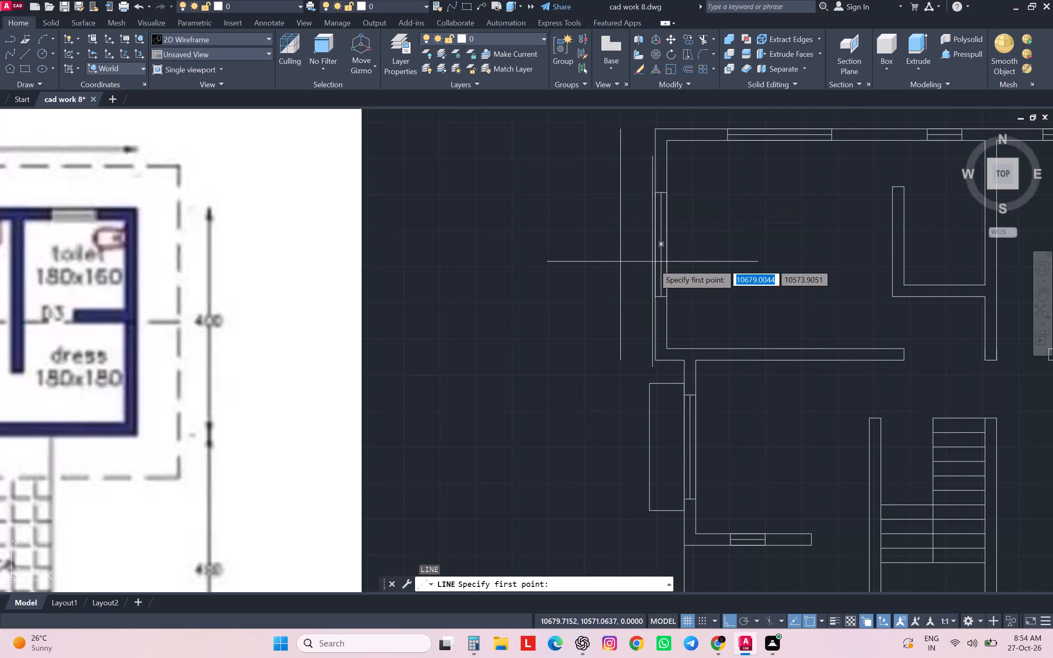
left_click(654, 296)
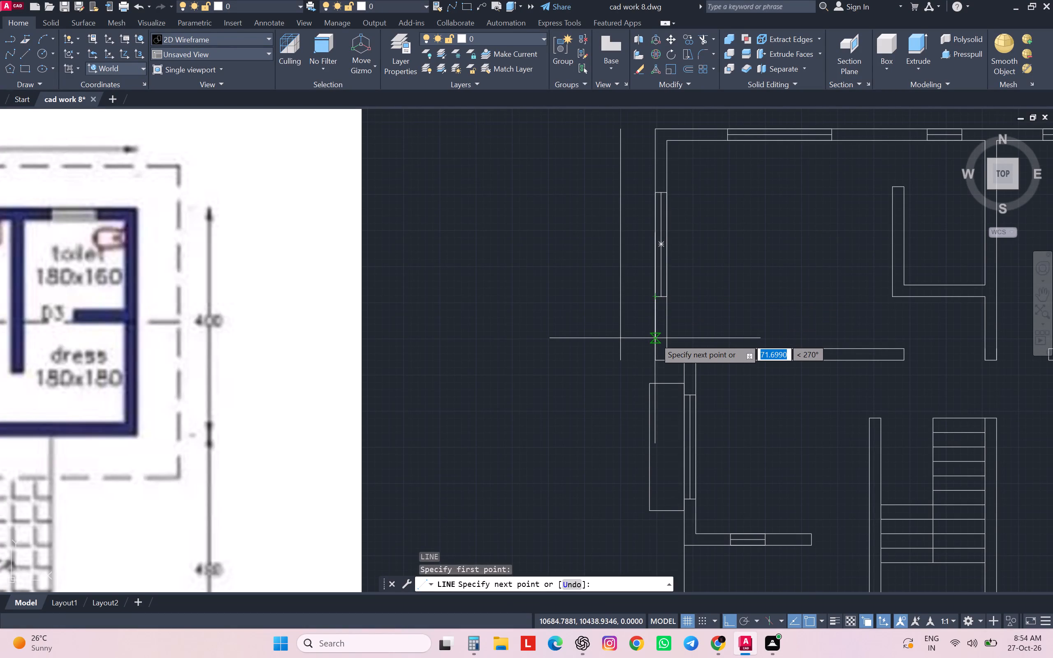
type("20")
key("Return")
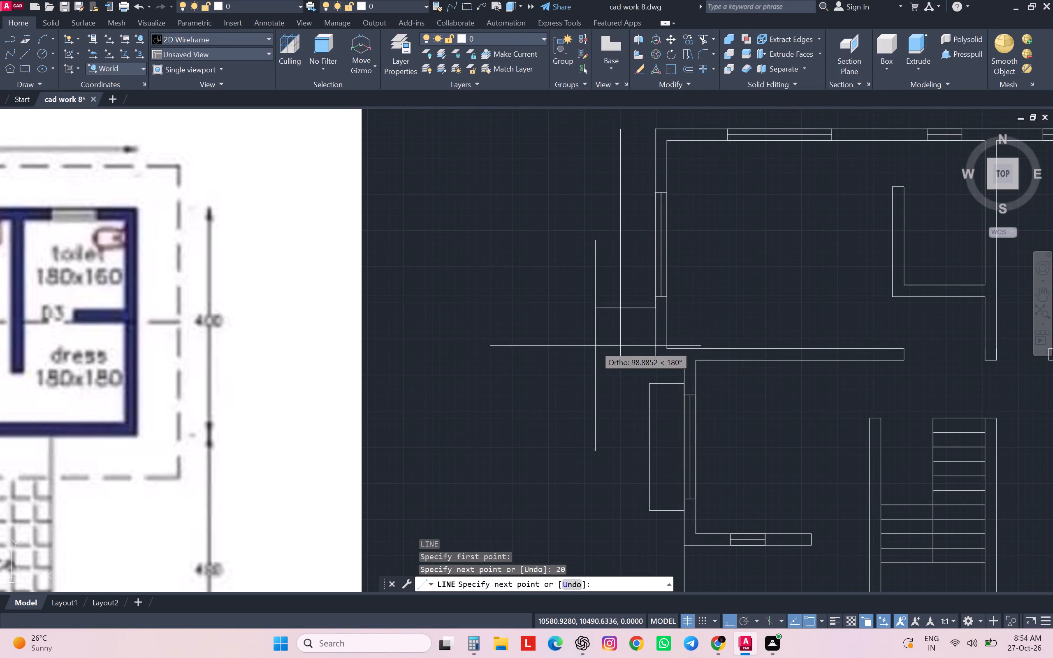
left_click(619, 311)
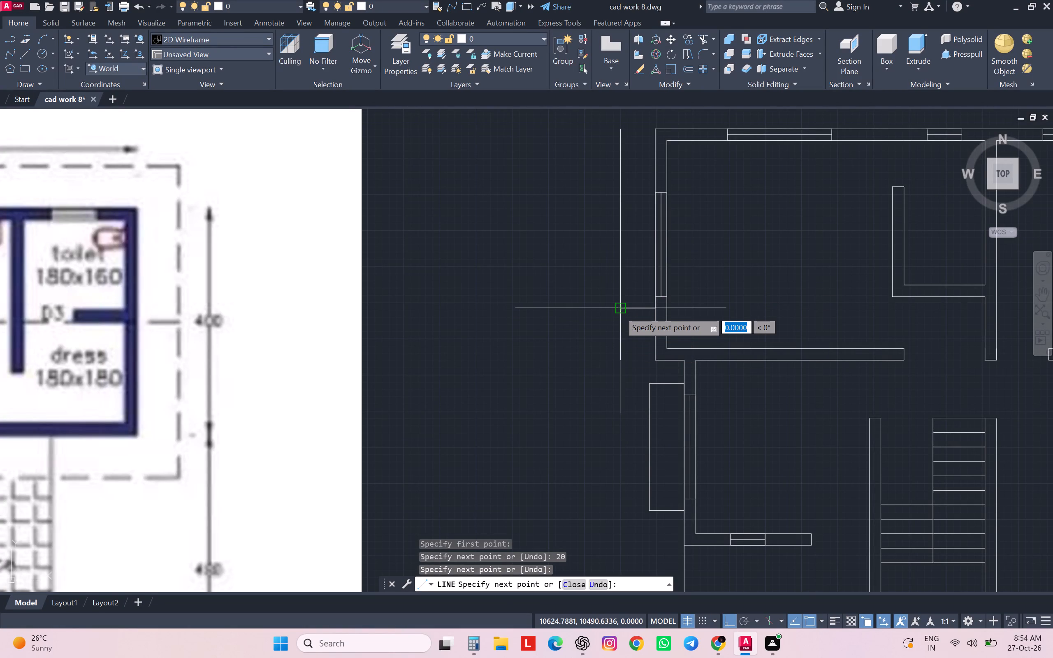
key("space")
Draw a line from the bedroom's left window's upper outer corner 20 up the wall, then straight out to the offset line.
key("space")
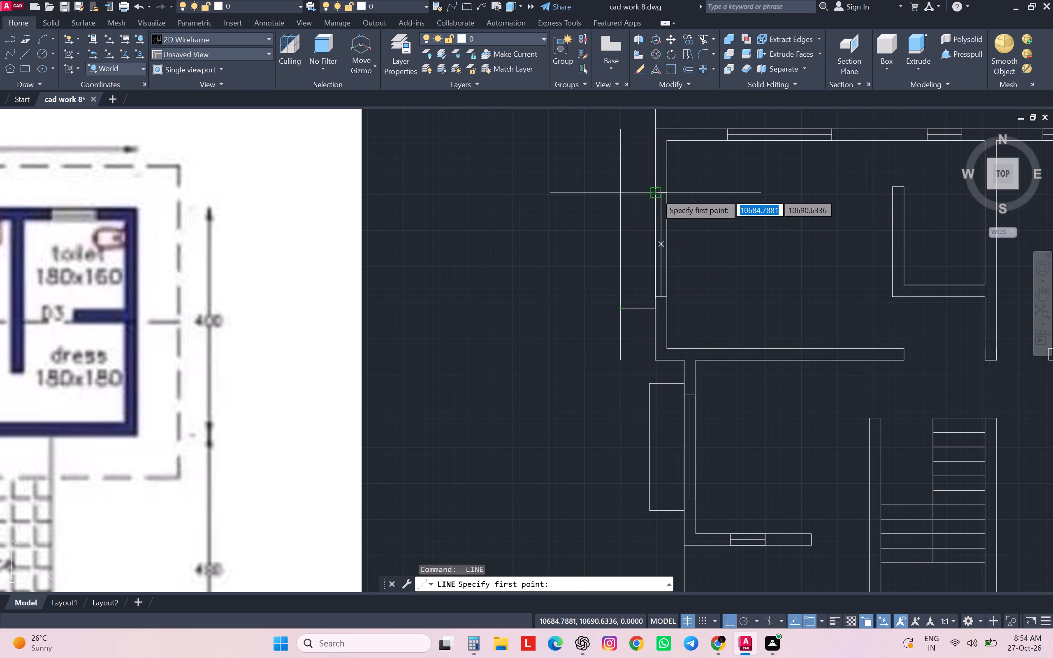
left_click(656, 194)
type("20")
key("Return")
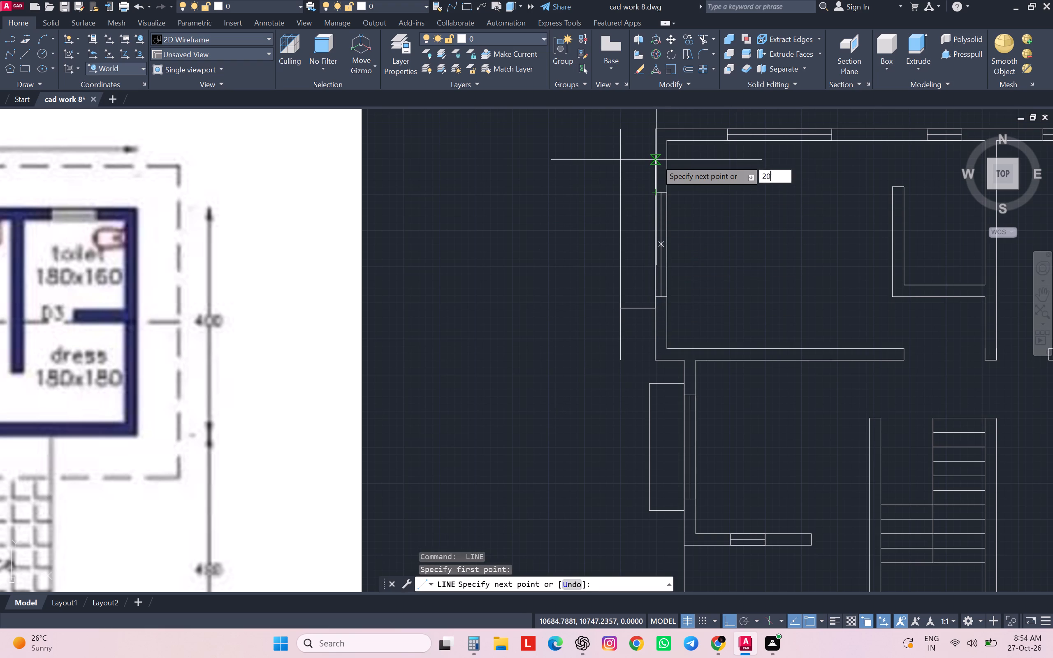
left_click(623, 184)
key("Escape")
key("Escape")
key("Escape")
key("Escape")
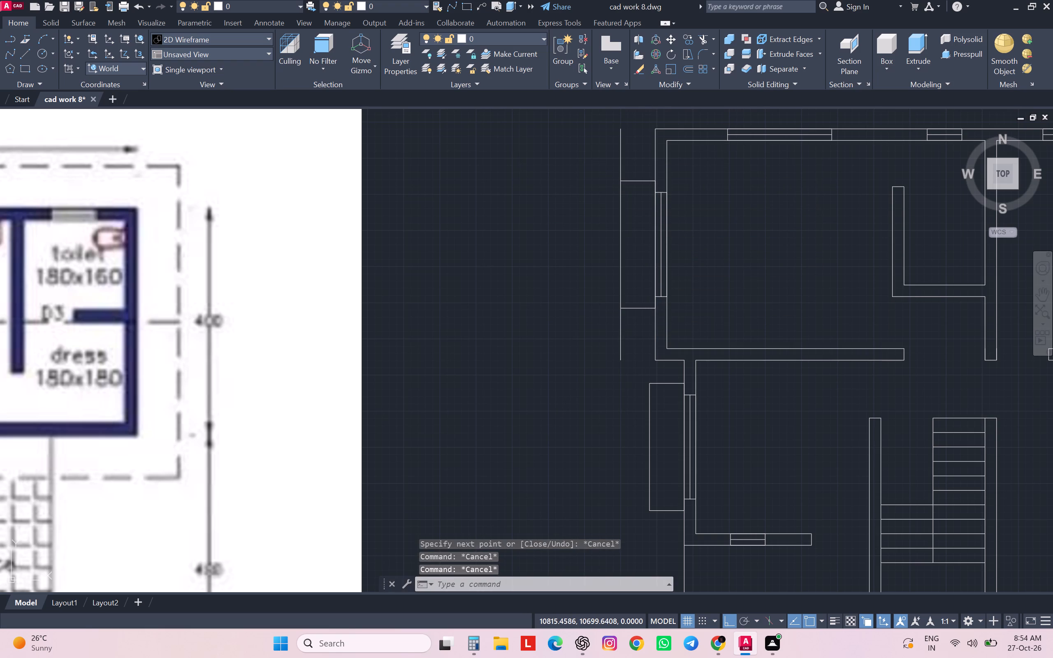
Trim the bedroom's offset line above and below the two connecting lines to close the left window's projection outline.
type("tr")
key("space")
left_click_drag(627, 160, 625, 160)
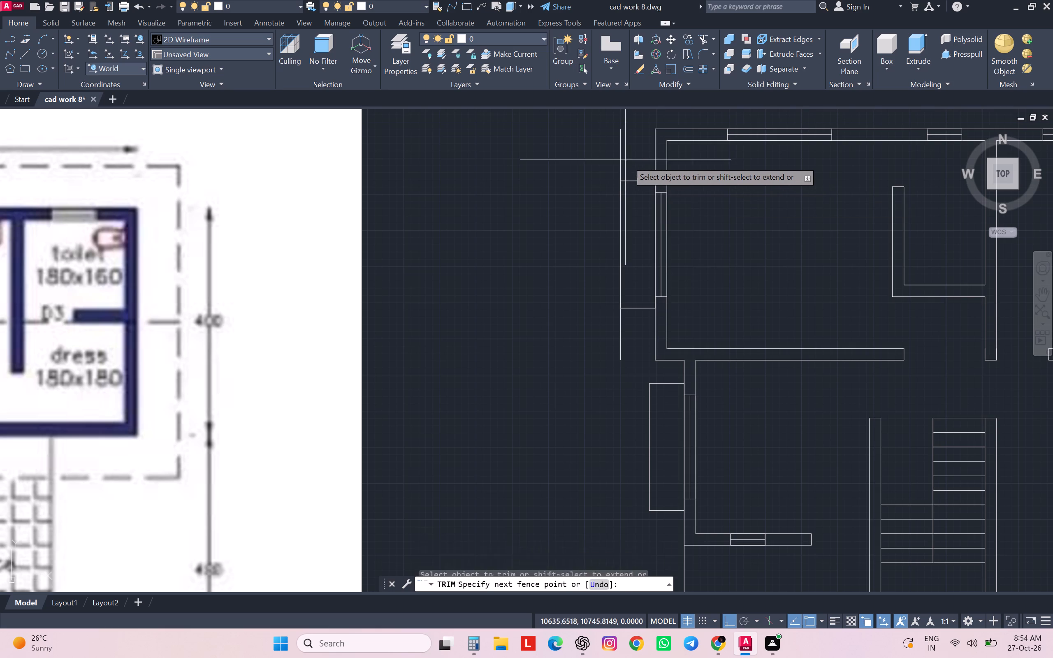
left_click_drag(625, 160, 623, 160)
left_click(618, 163)
left_click(635, 349)
left_click(612, 350)
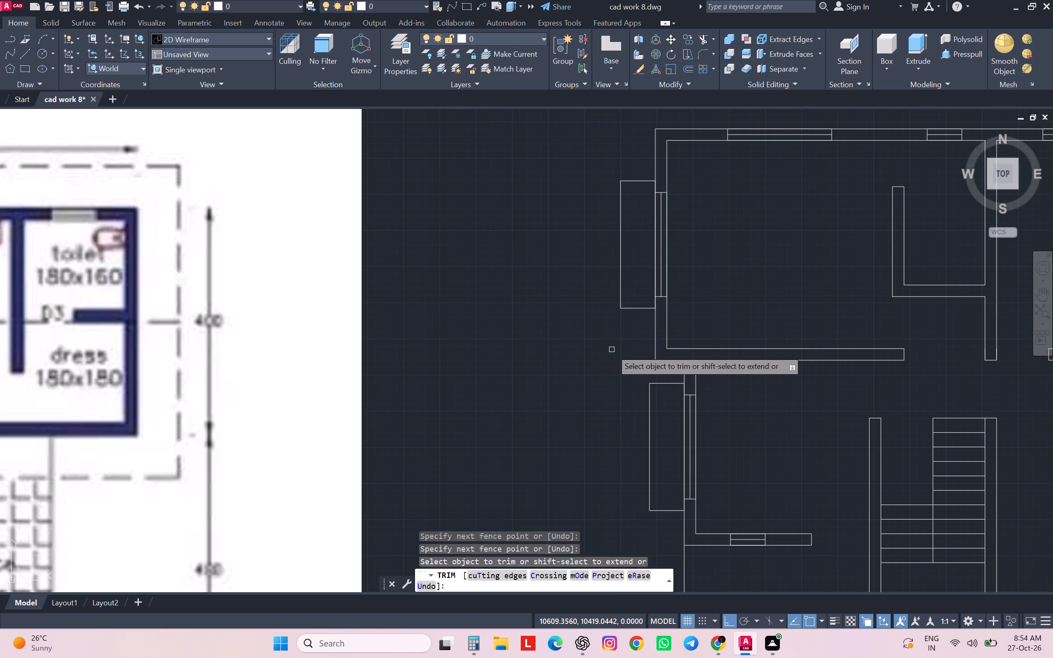
key("Escape")
key("Escape")
key("Escape")
key("Escape")
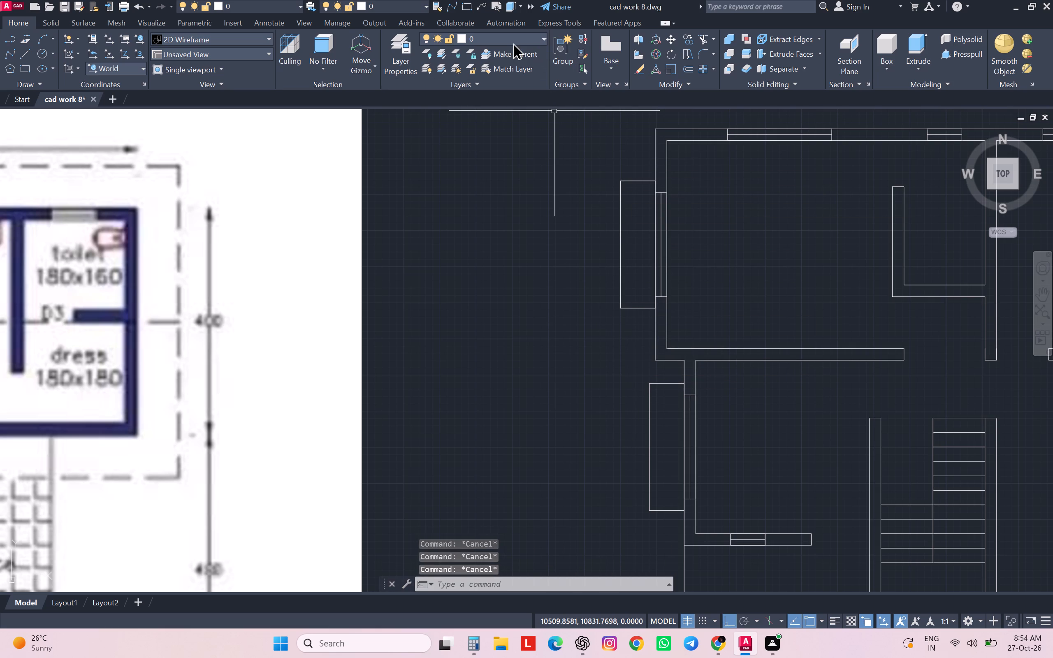
Create a new layer, load the ACAD_ISO02W100 ISO dash linetype and assign it to that layer.
left_click(413, 62)
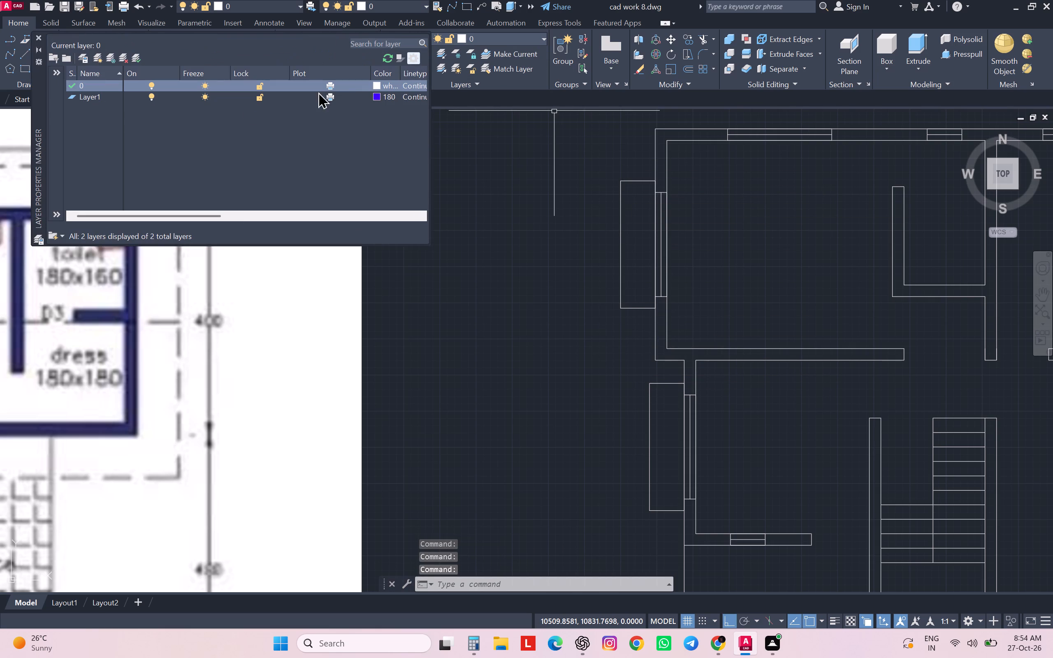
left_click(100, 61)
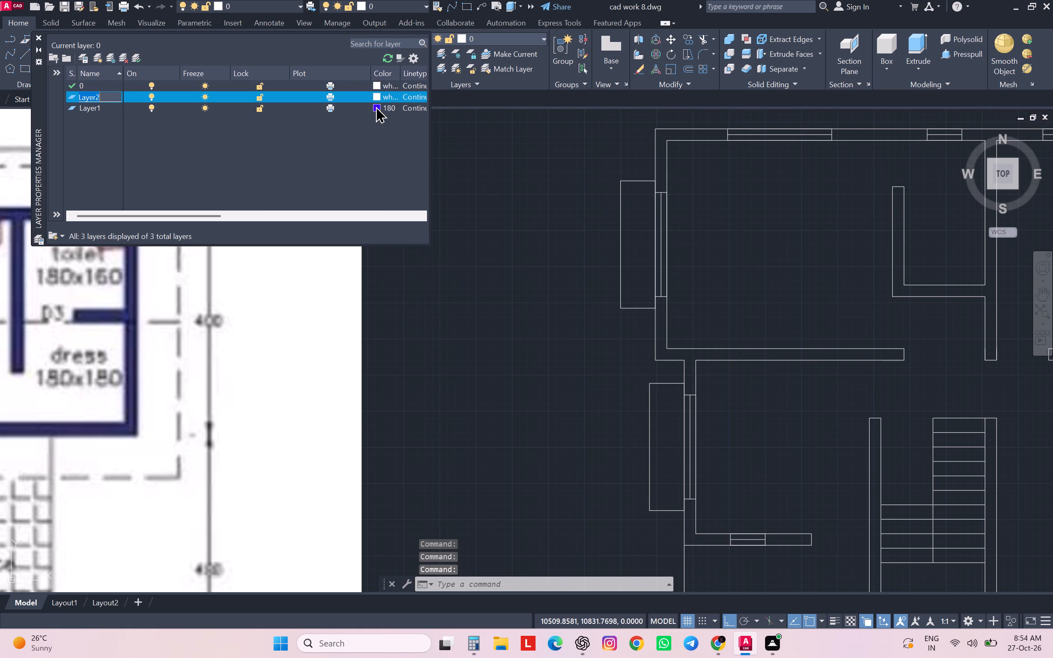
left_click(417, 96)
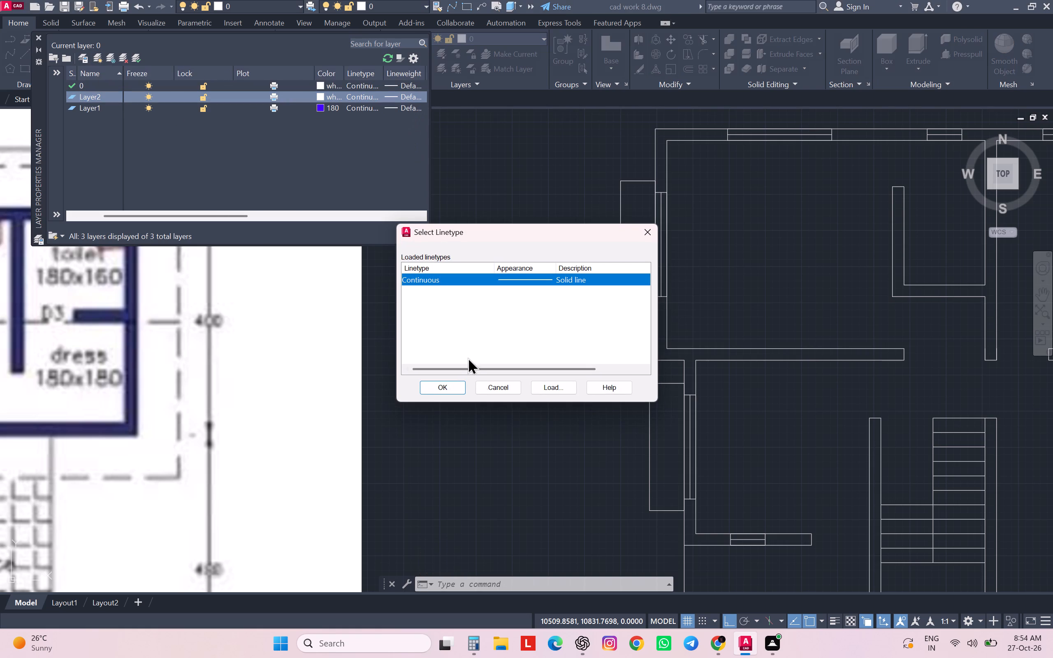
left_click(548, 383)
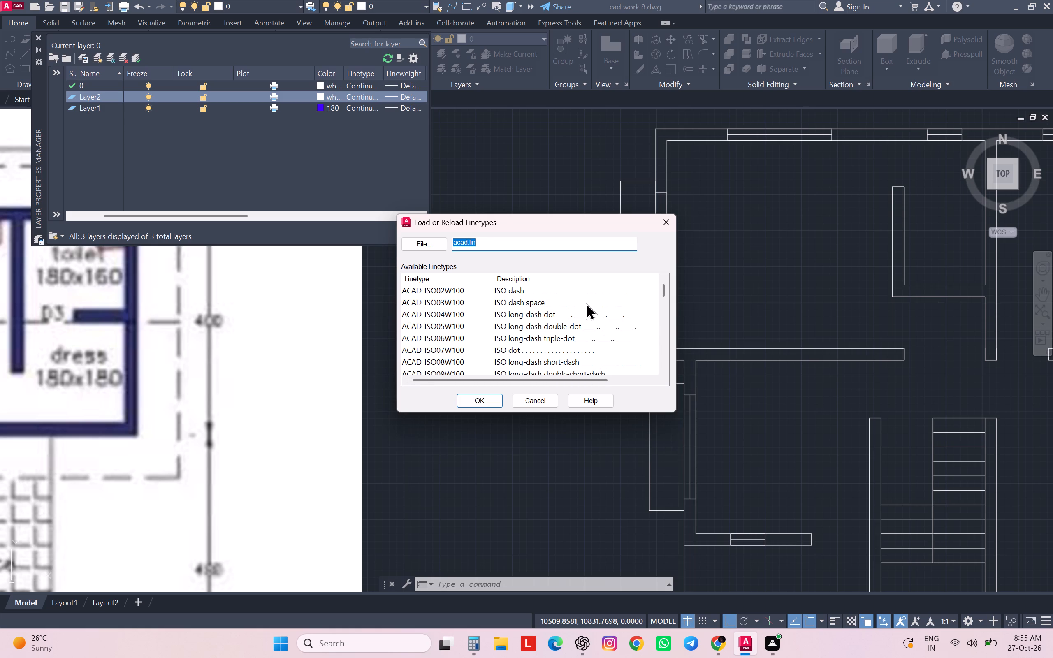
left_click(509, 291)
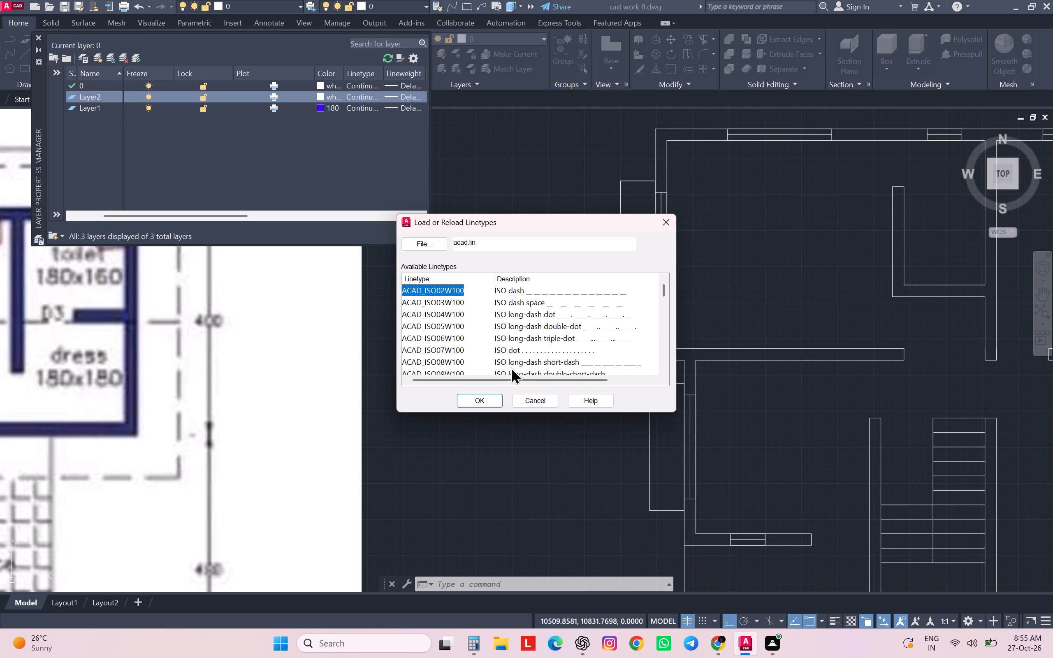
left_click(492, 396)
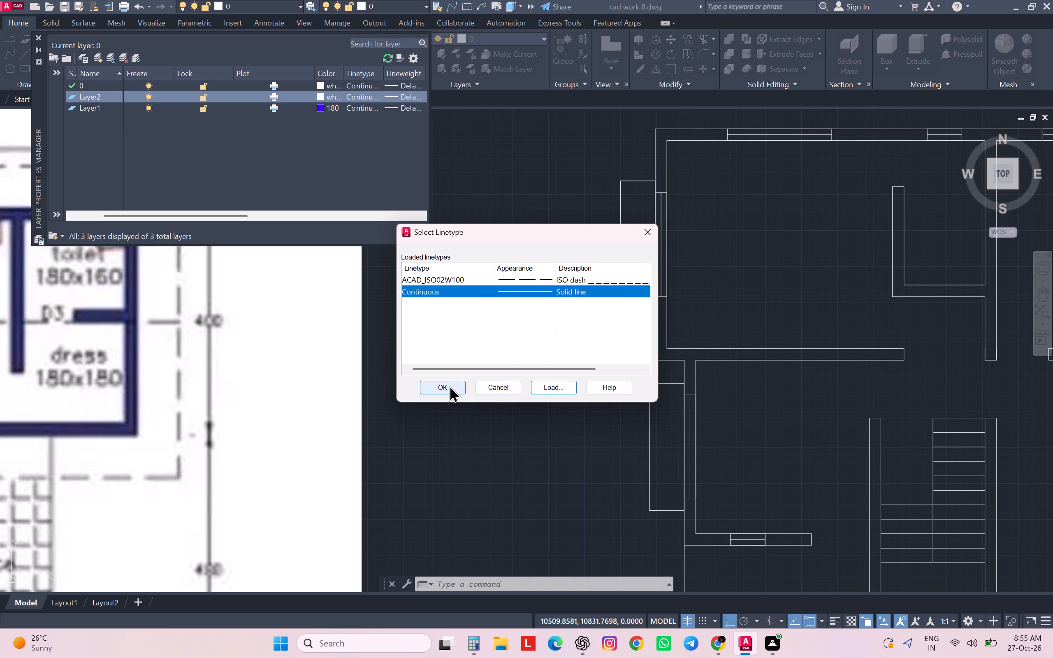
left_click(449, 385)
left_click(367, 95)
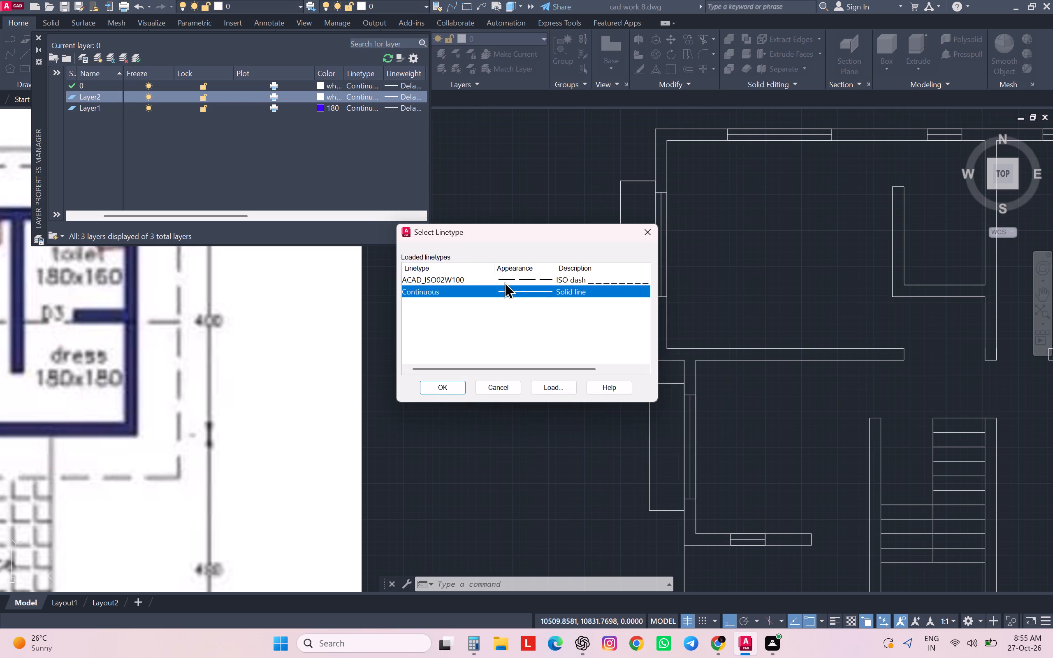
left_click(509, 277)
left_click(452, 386)
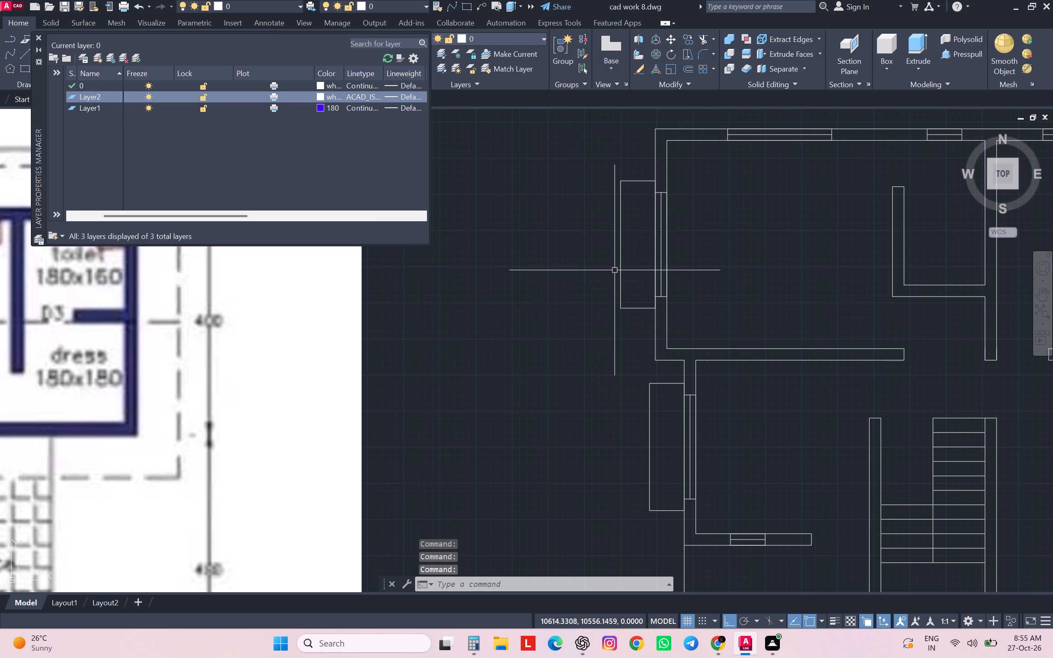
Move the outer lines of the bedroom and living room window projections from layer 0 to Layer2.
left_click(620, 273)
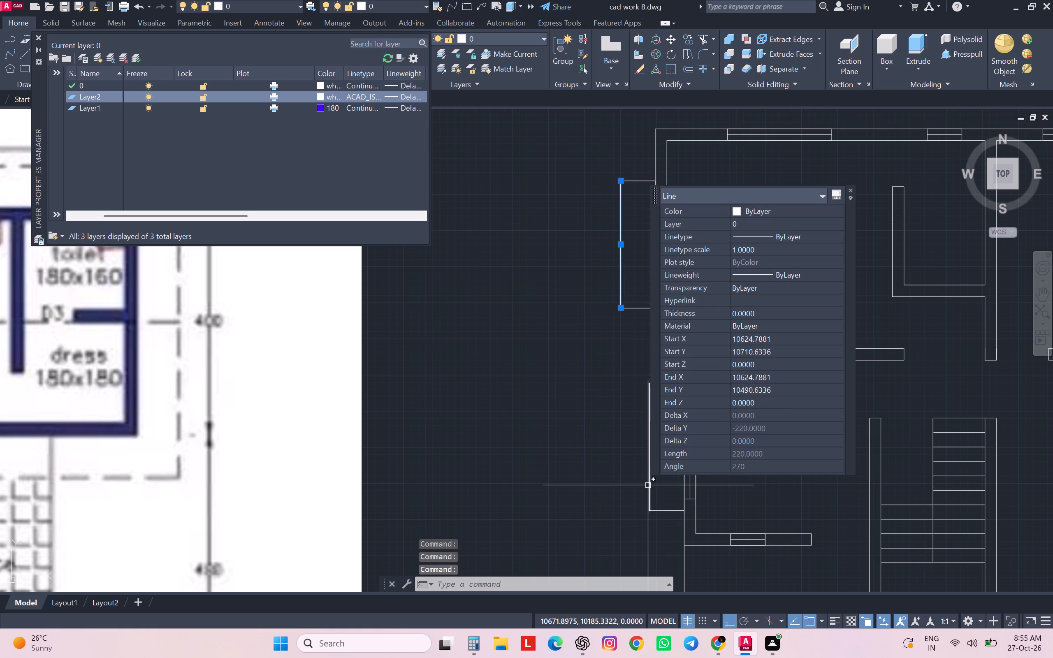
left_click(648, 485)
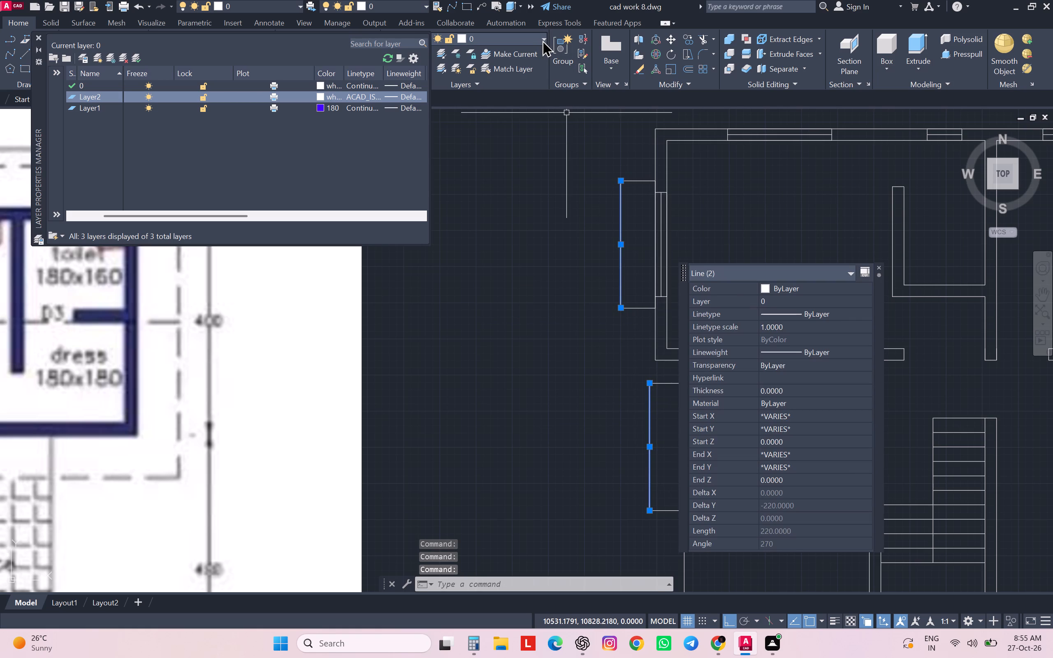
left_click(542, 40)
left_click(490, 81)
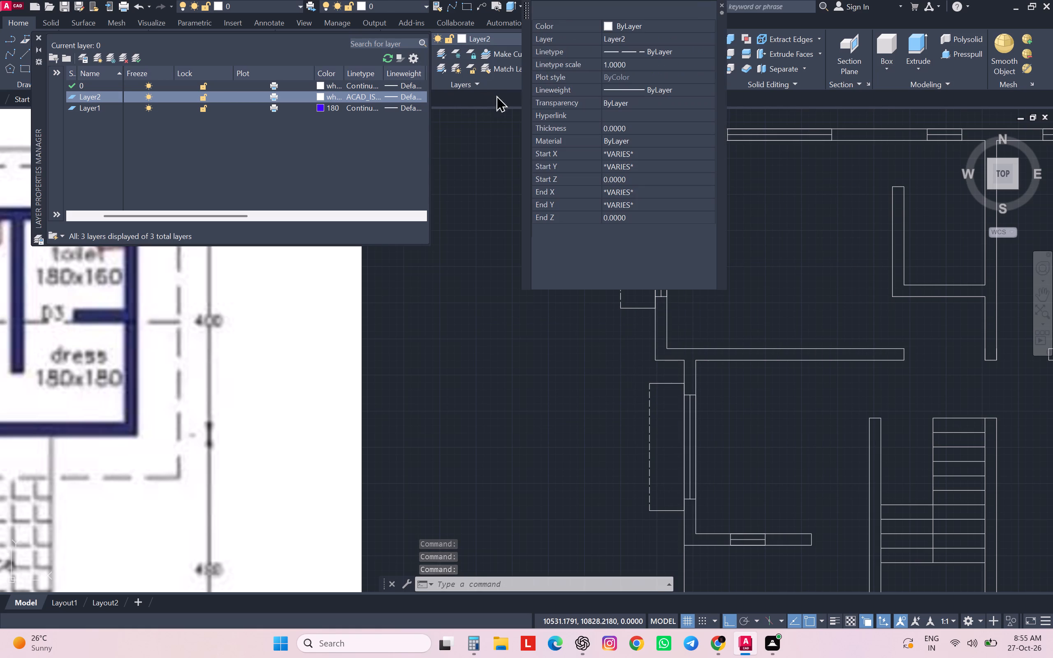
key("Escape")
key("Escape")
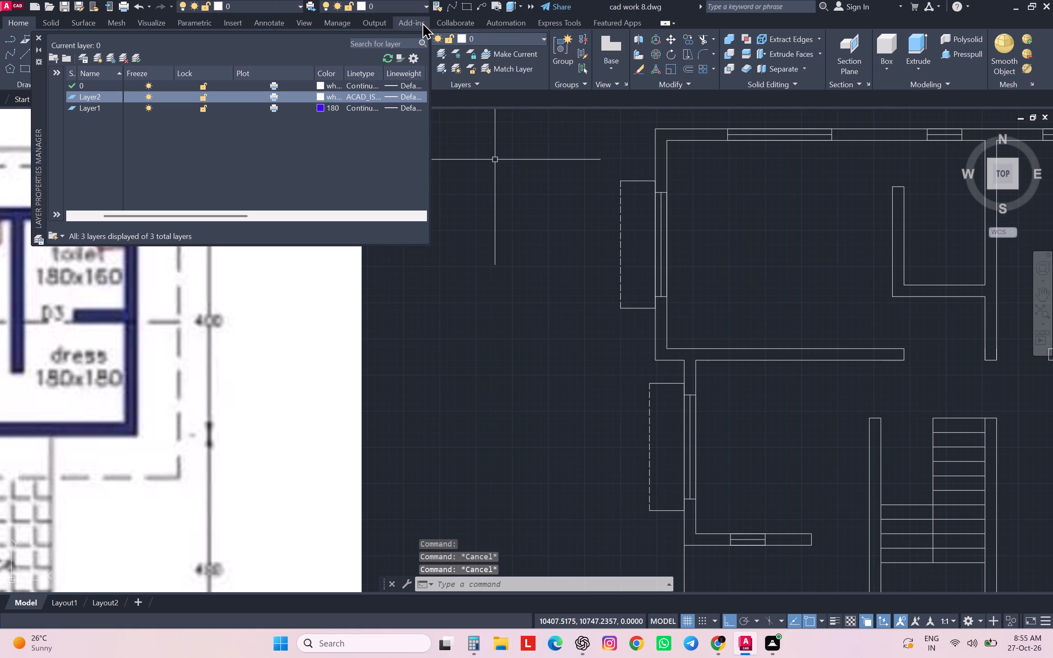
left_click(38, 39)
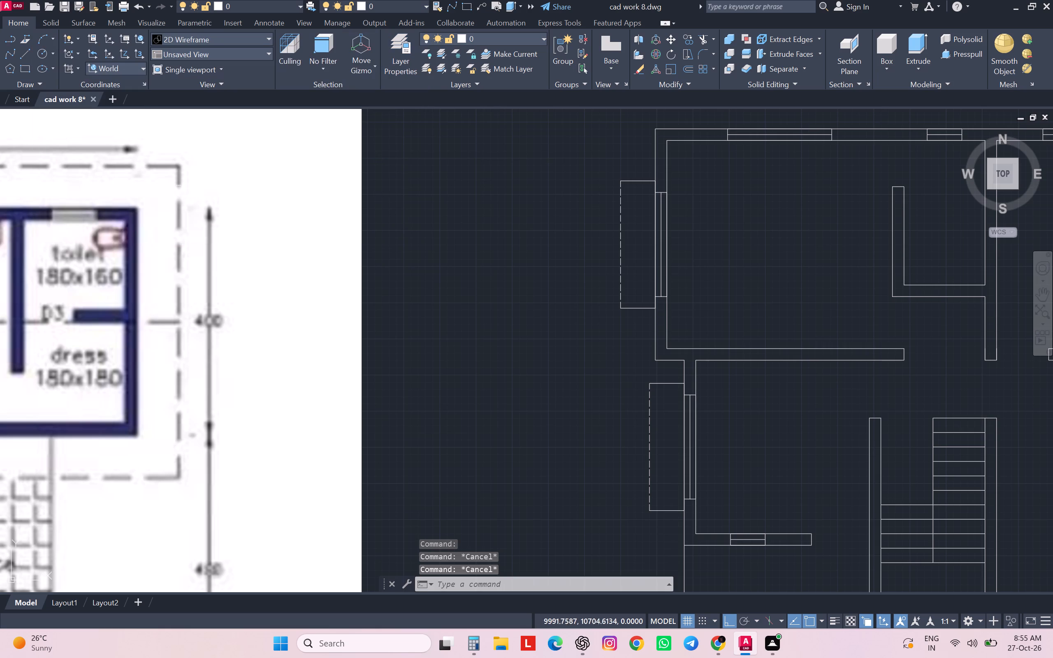
Create another new layer, load the ACAD_ISO03W100 ISO dash space linetype and assign it to that layer.
scroll(255, 190, "down", 1)
scroll(405, 289, "down", 2)
middle_click_drag(279, 416, 287, 416)
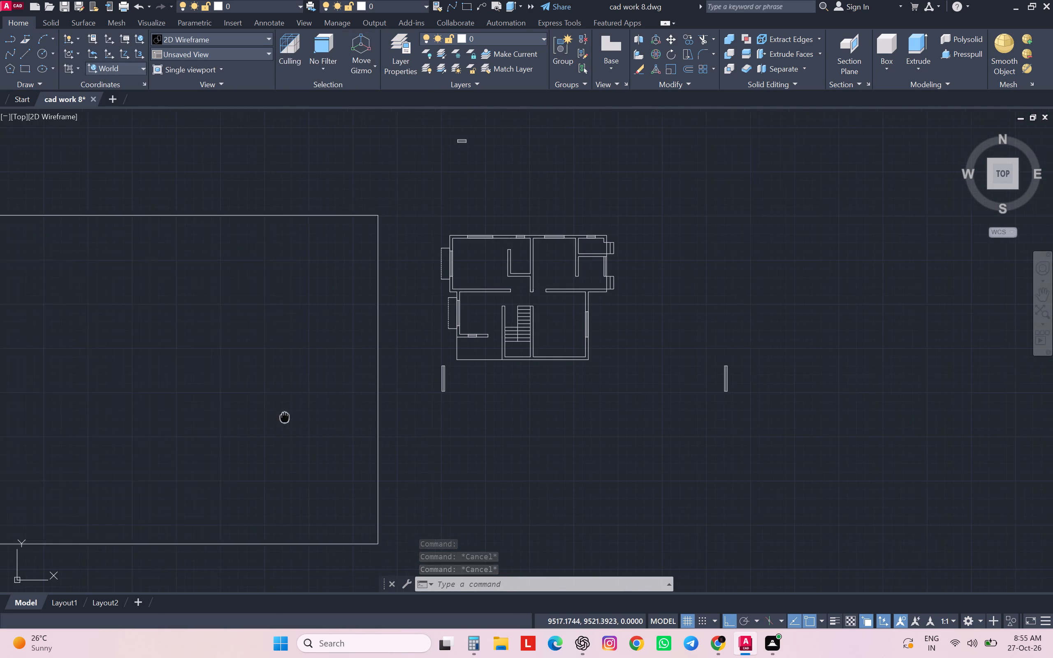
middle_click_drag(287, 416, 403, 421)
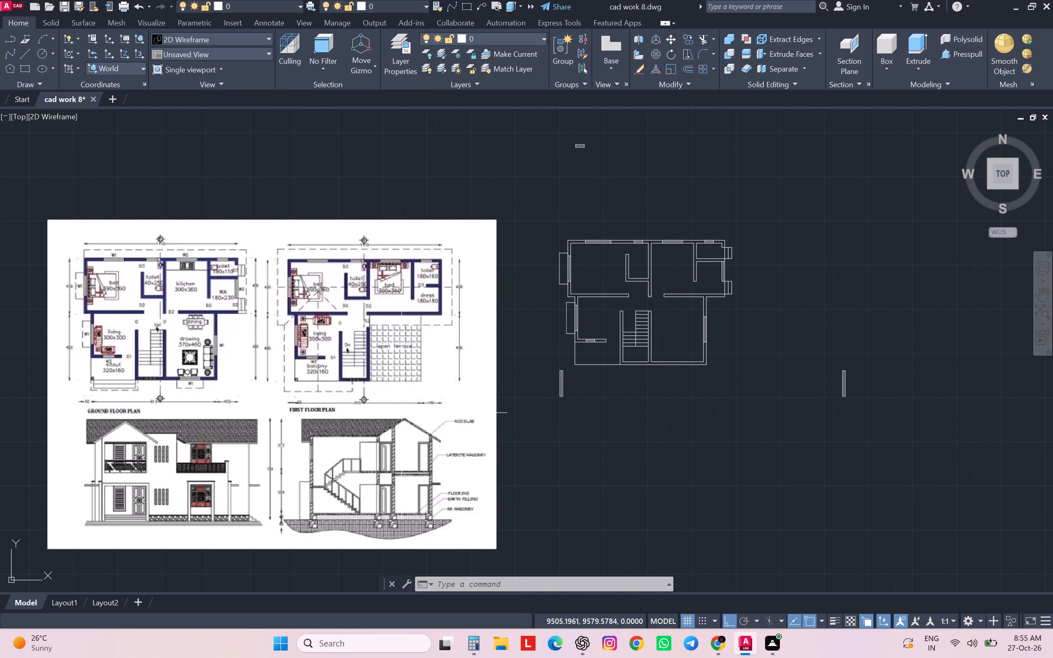
scroll(473, 293, "up", 1)
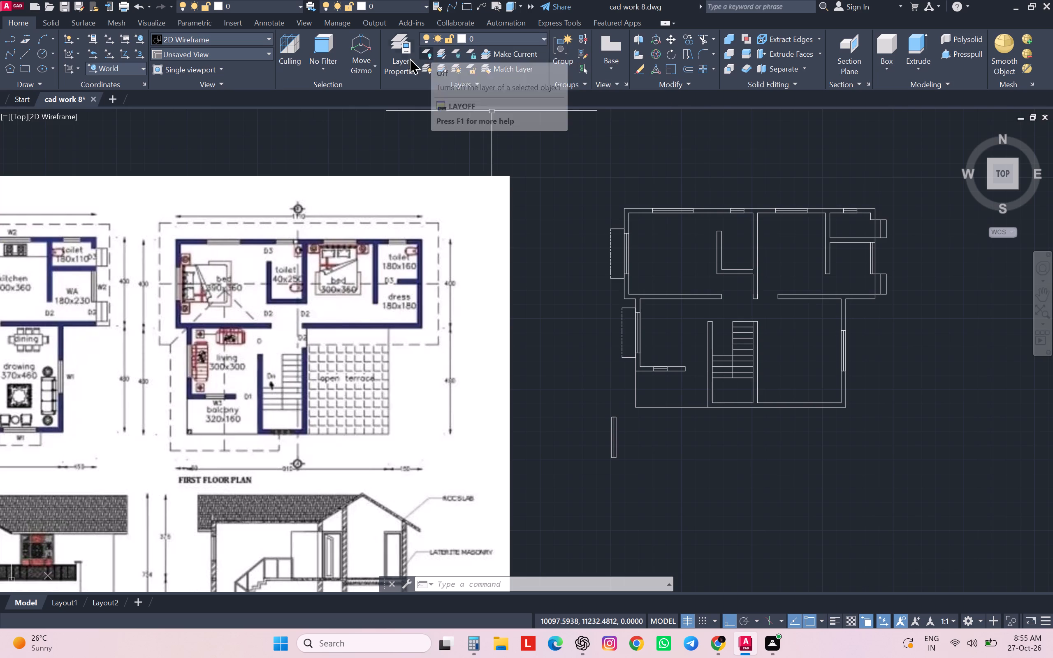
left_click(392, 67)
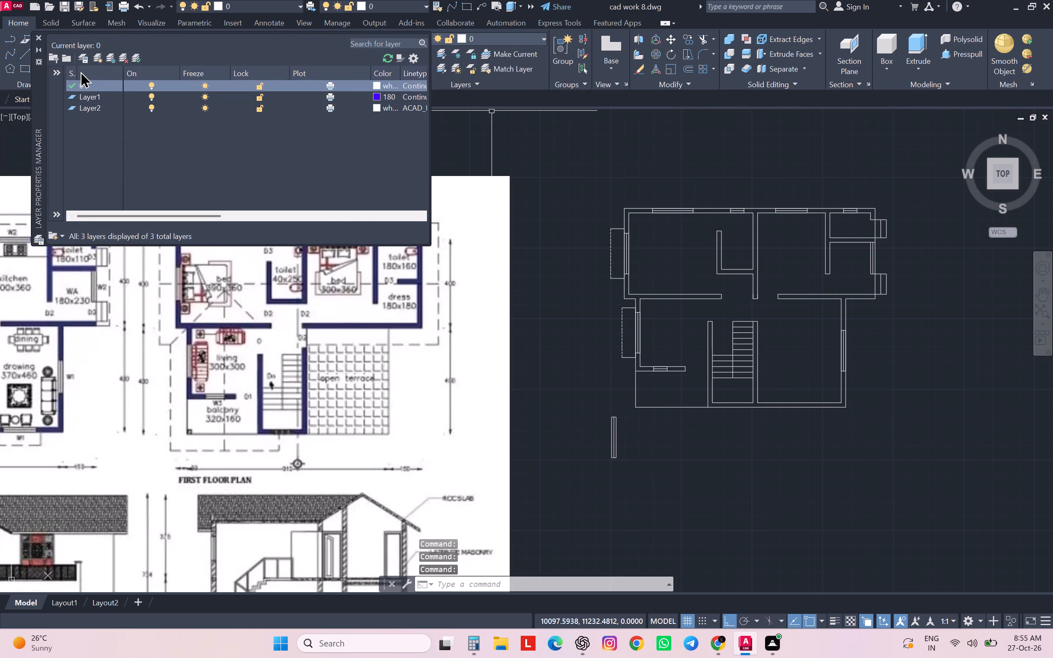
left_click(96, 59)
left_click(410, 96)
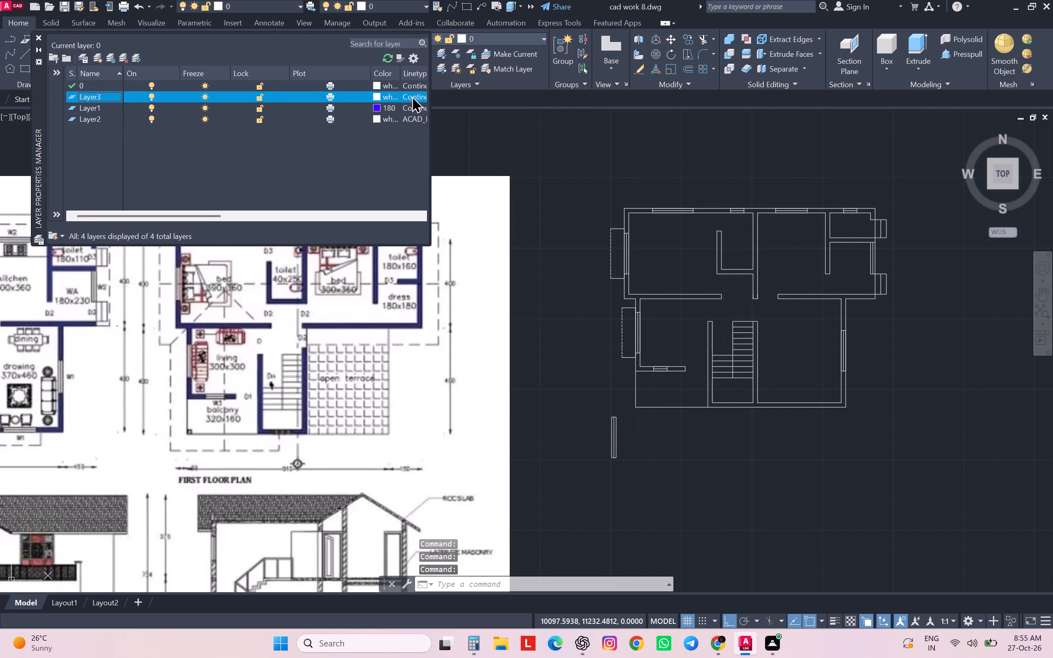
left_click(558, 386)
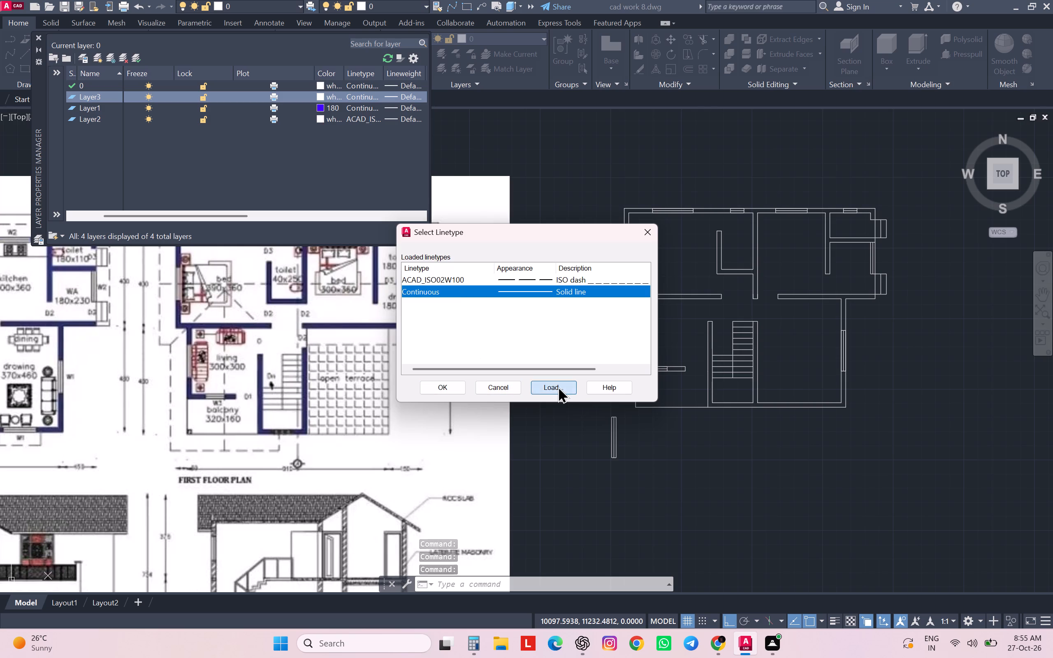
left_click(532, 302)
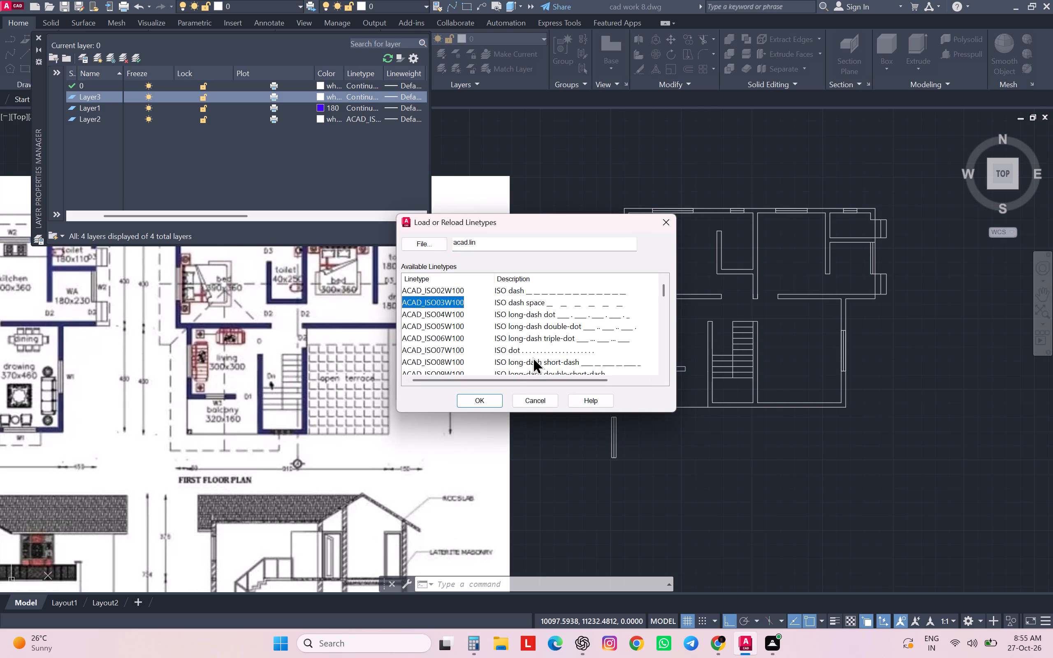
left_click(478, 406)
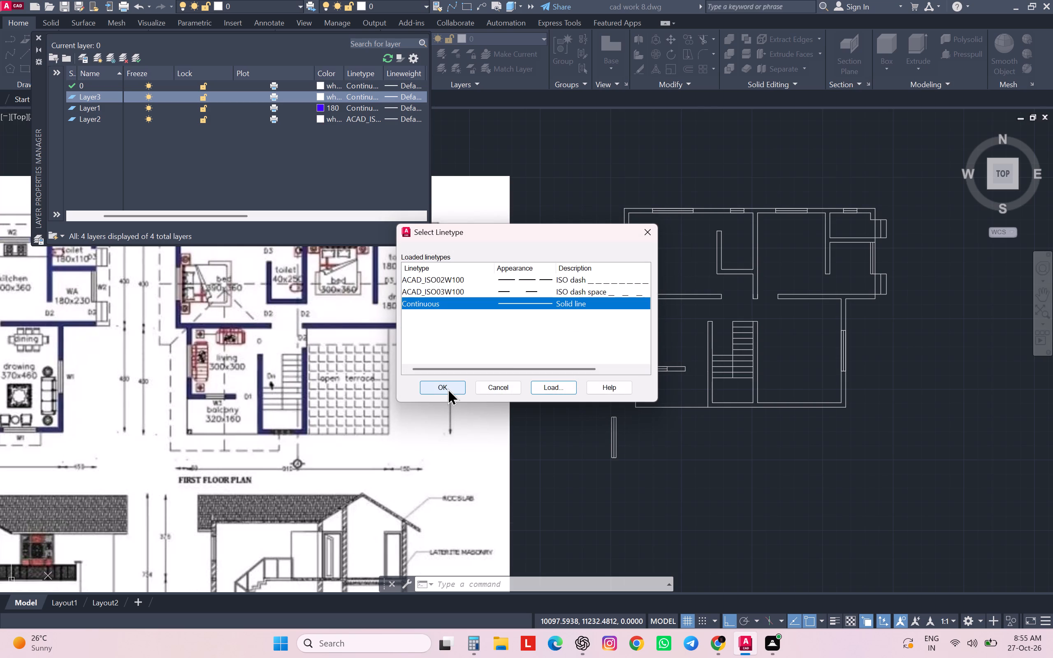
left_click(448, 388)
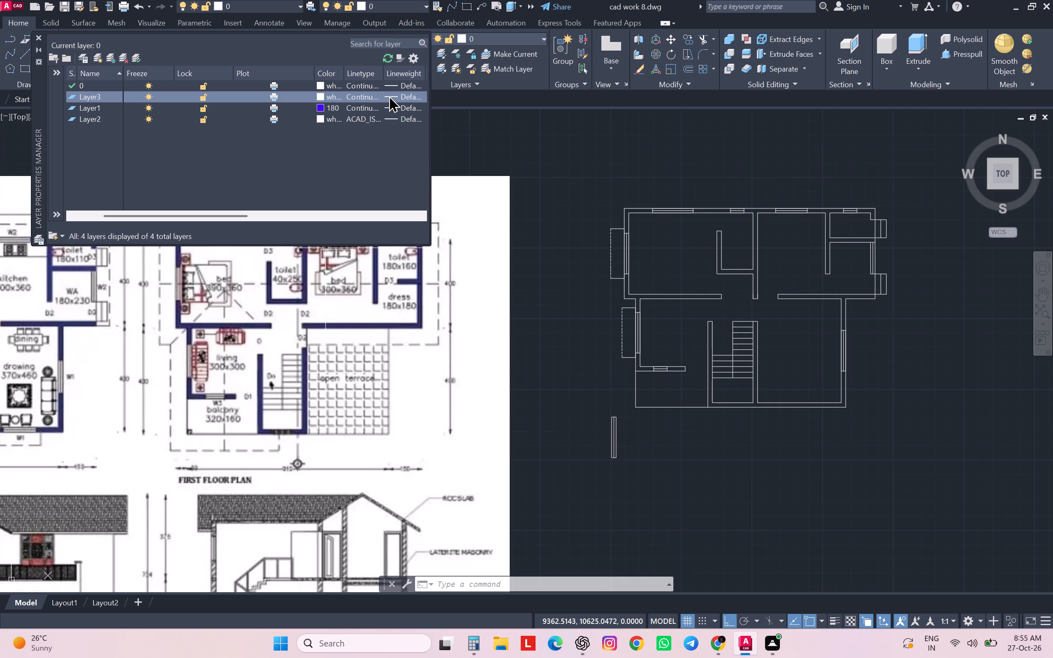
left_click(362, 99)
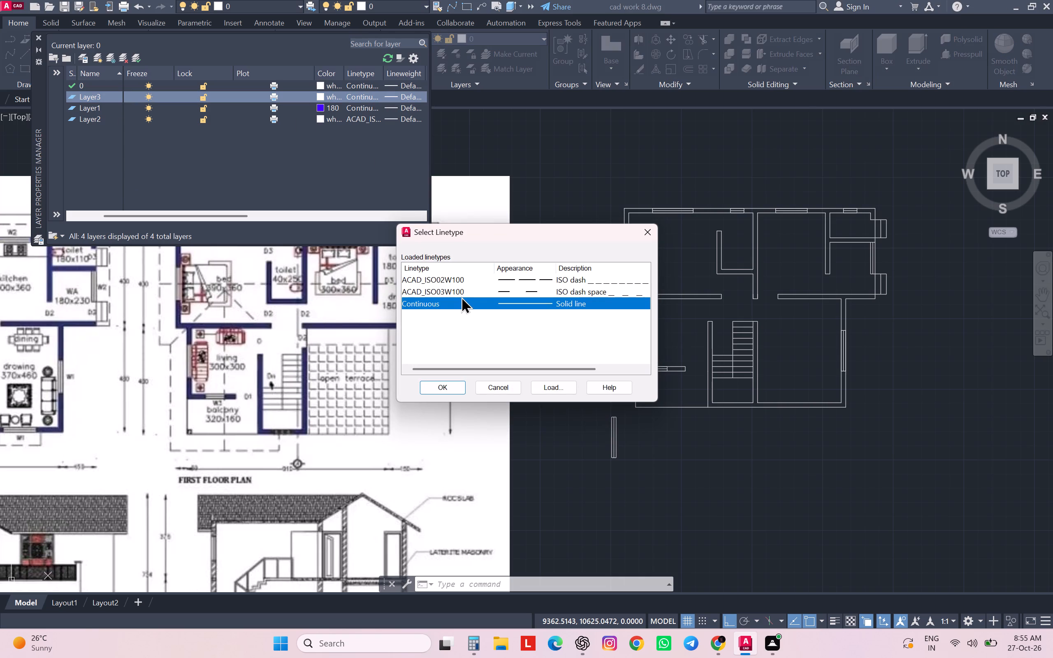
left_click(580, 293)
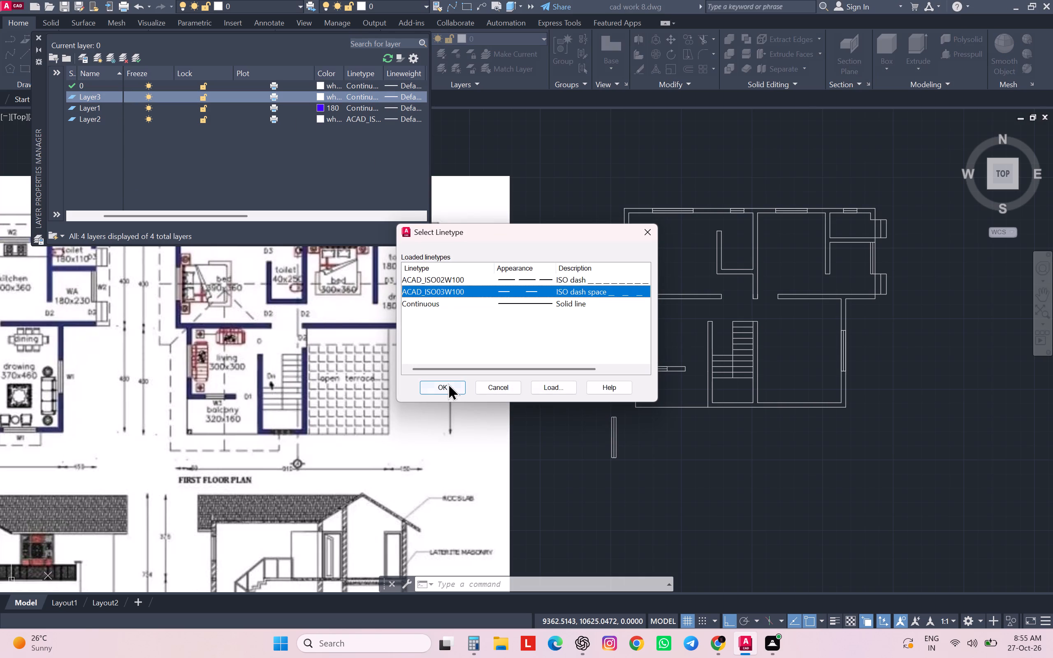
left_click(450, 389)
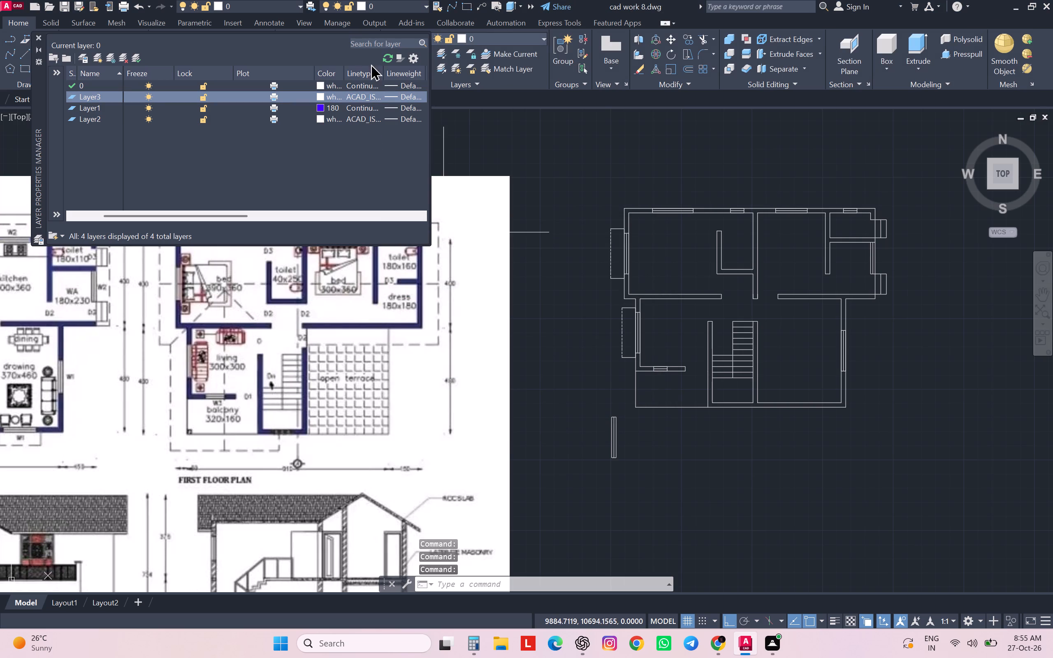
key("Escape")
key("Escape")
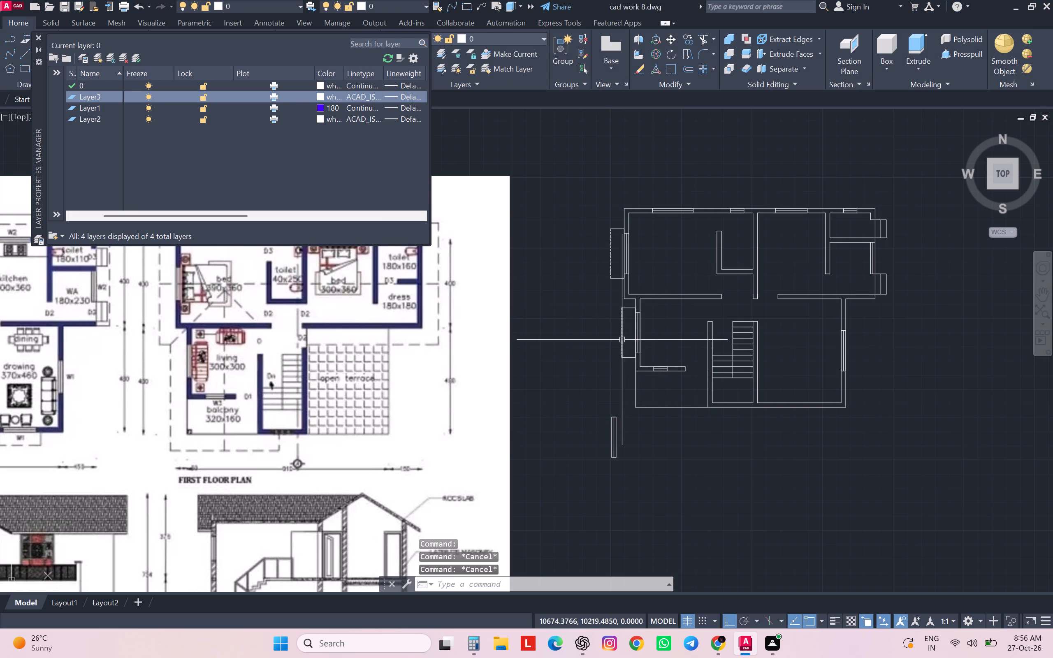
Move the outer lines of the bedroom and living room window projections to Layer3 and close the layer manager.
left_click(621, 338)
left_click(612, 266)
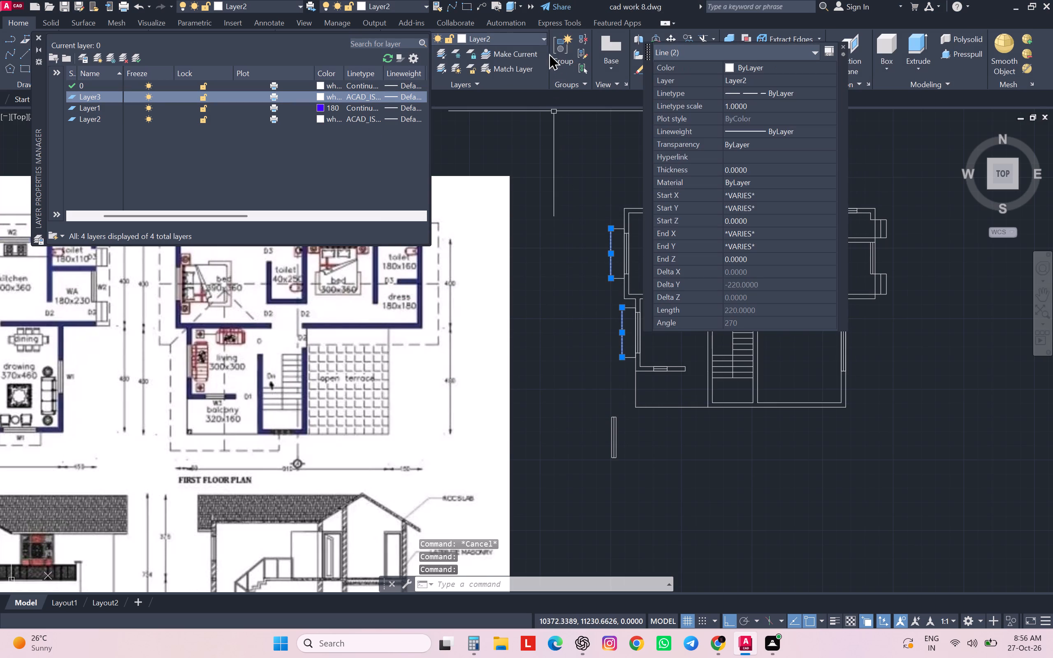
left_click(542, 42)
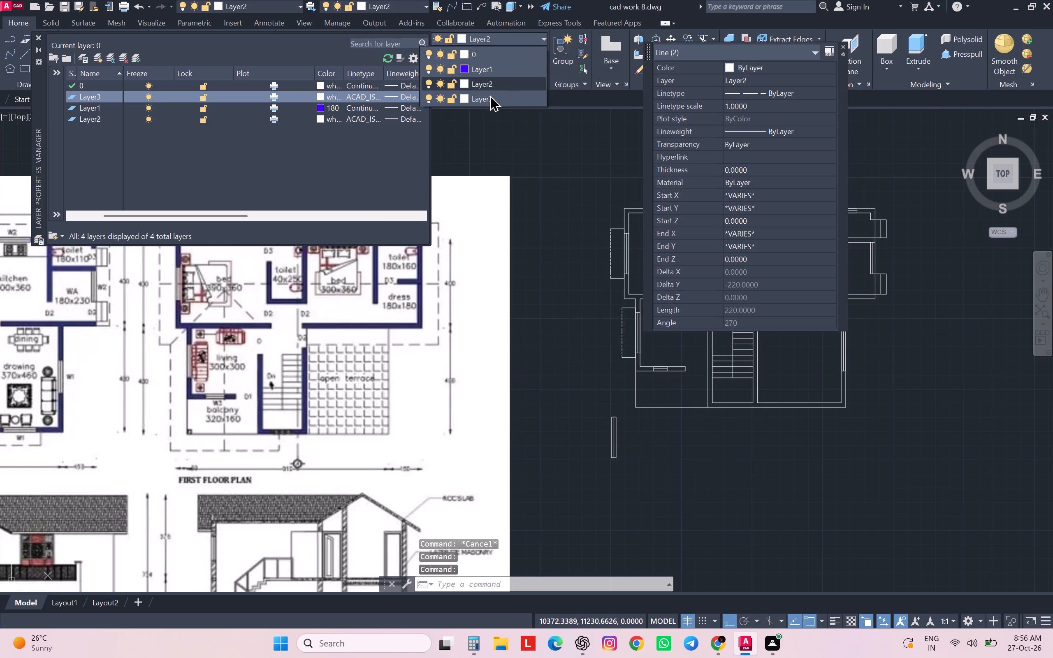
left_click(489, 104)
key("Escape")
key("Escape")
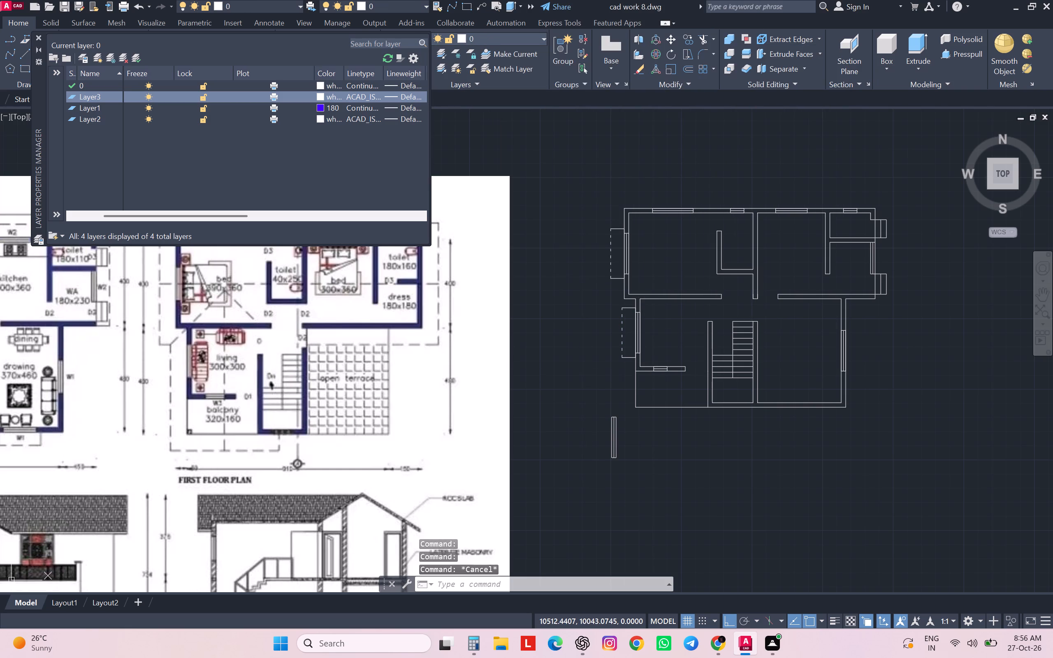
key("Escape")
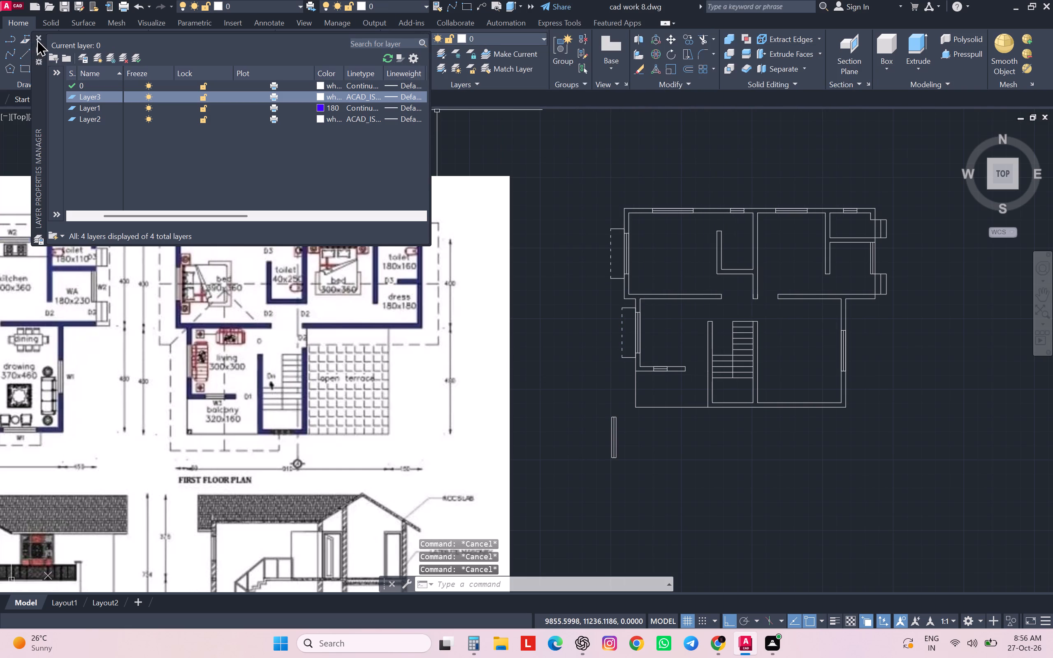
left_click(37, 39)
key("Escape")
key("Escape")
key("Escape")
scroll(568, 410, "down", 2)
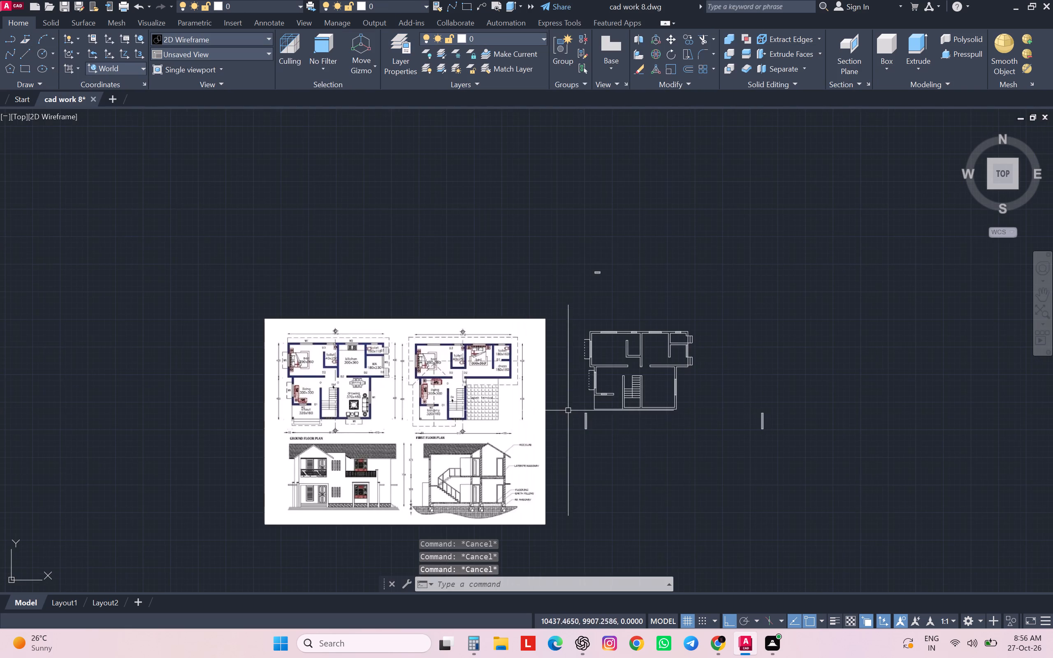
Offset the outer line of the plan's top wall 60 units outward.
scroll(576, 428, "up", 1)
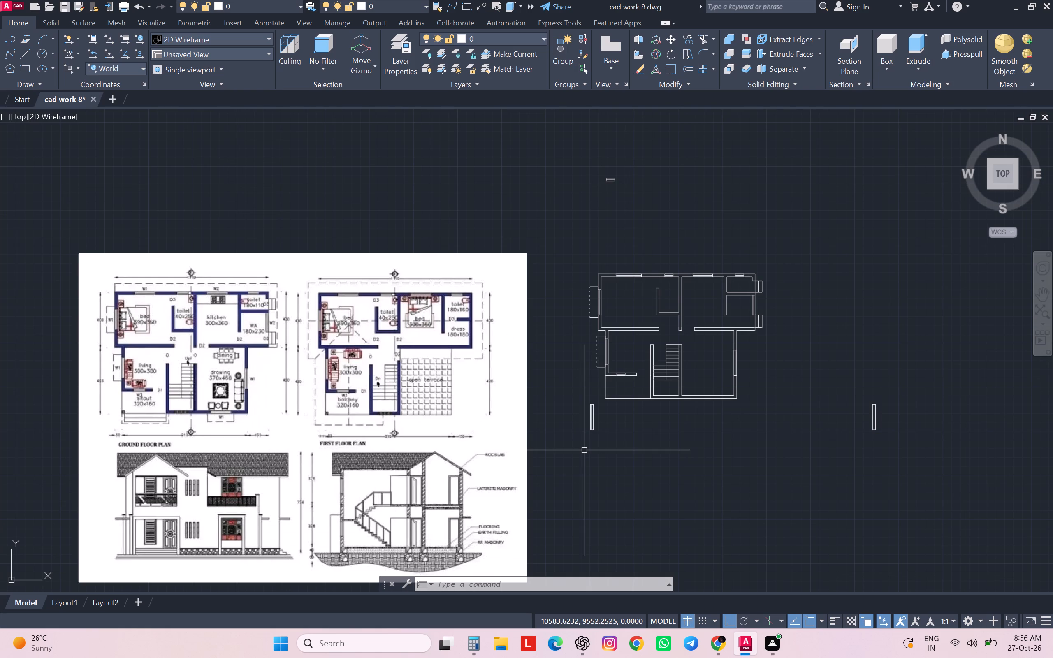
scroll(285, 354, "up", 5)
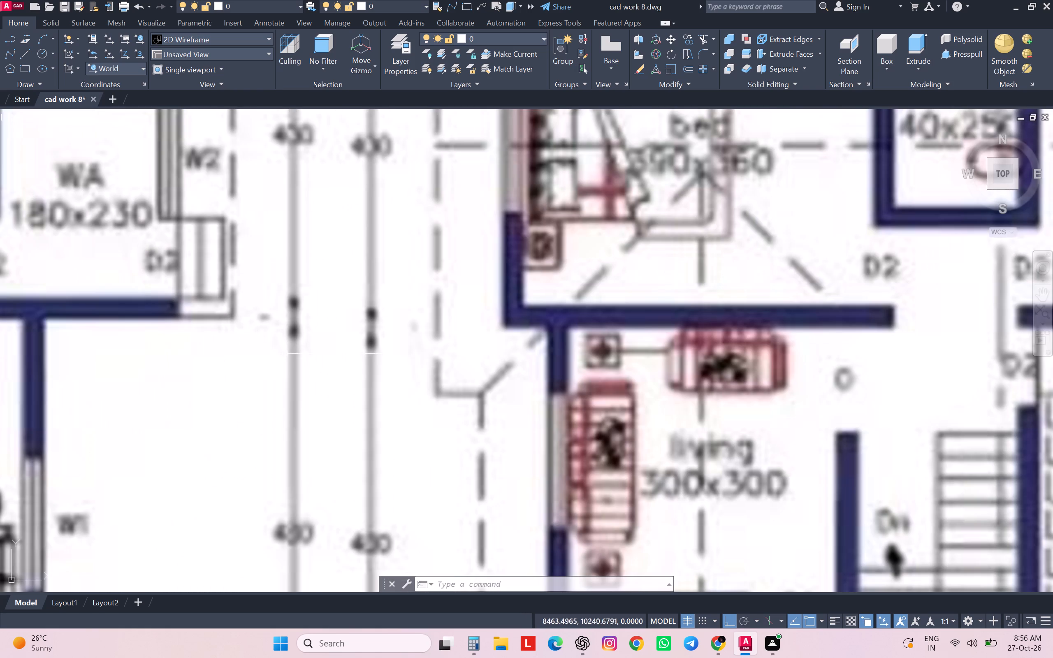
scroll(285, 354, "down", 6)
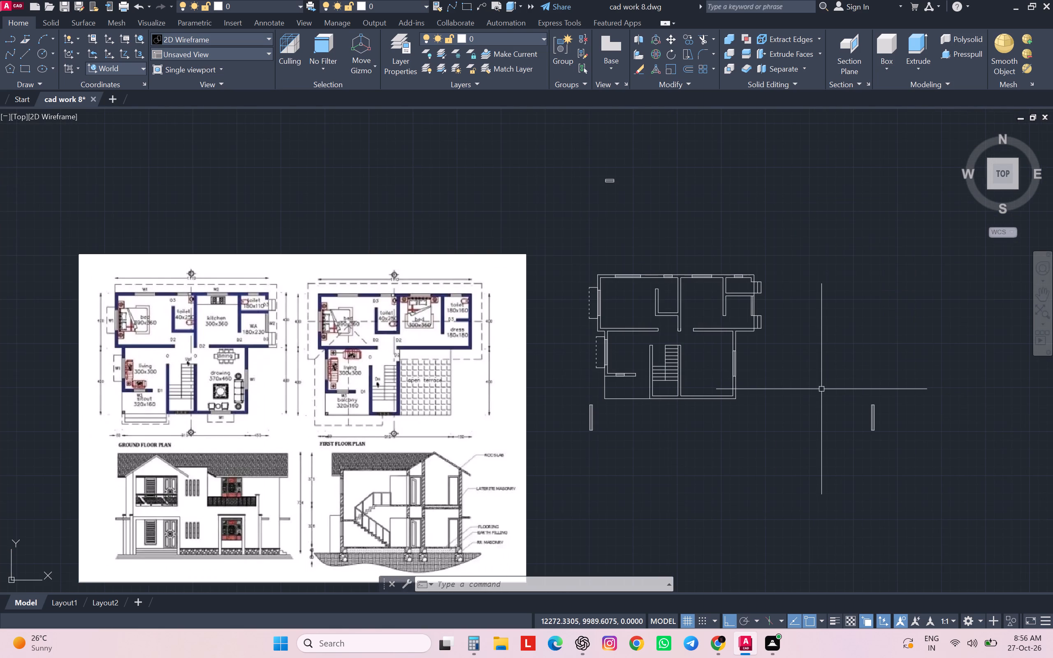
key("o")
key("Return")
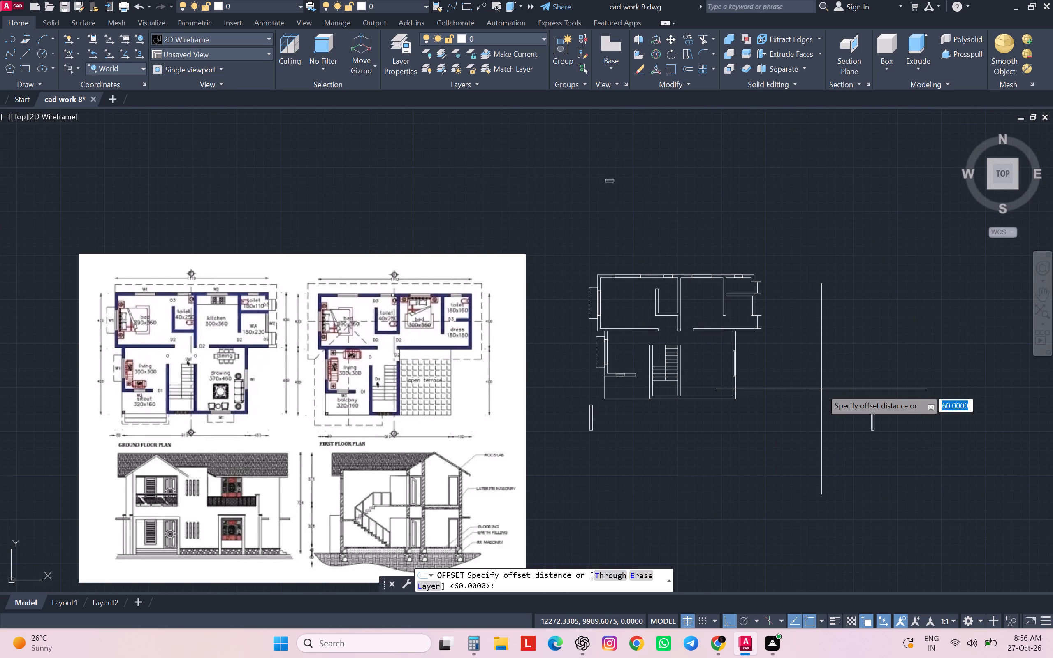
type("60")
key("Return")
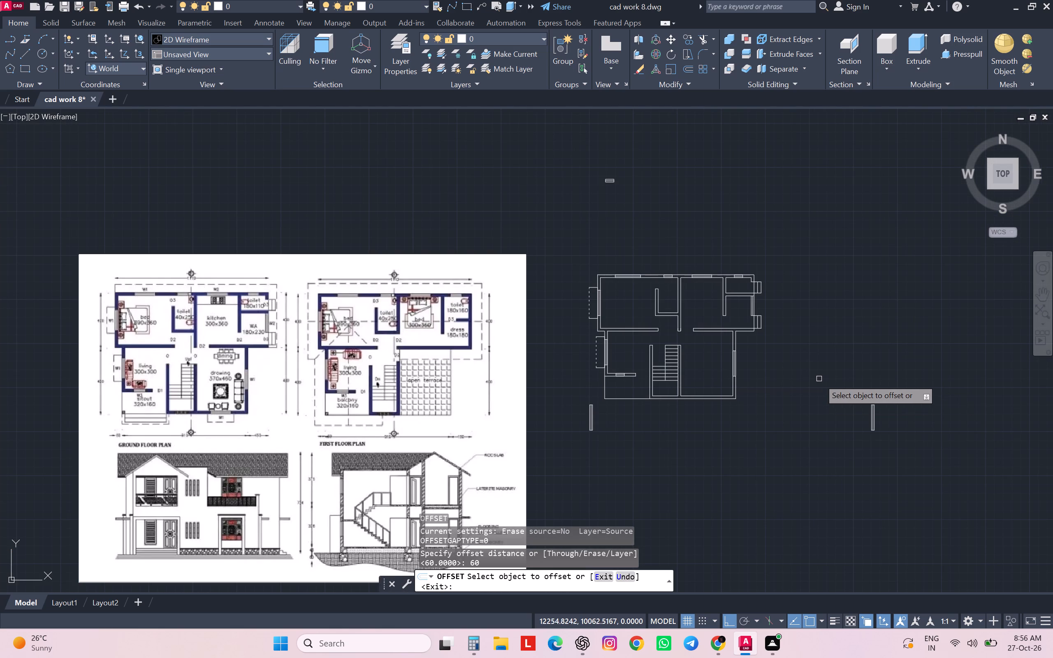
scroll(708, 299, "down", 1)
scroll(708, 299, "up", 2)
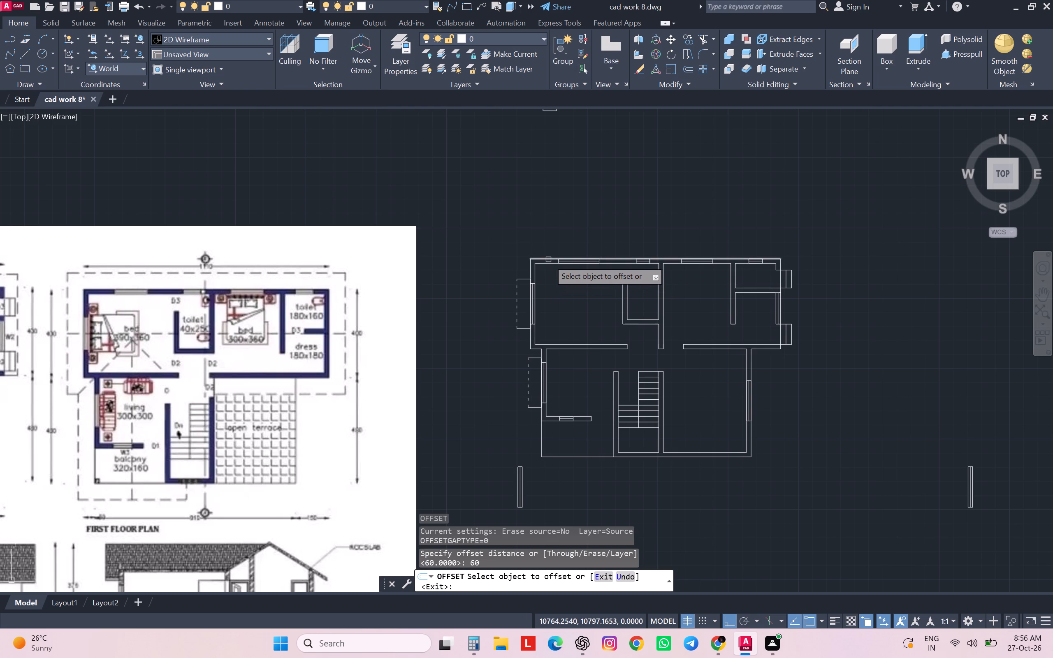
left_click(548, 259)
left_click(548, 216)
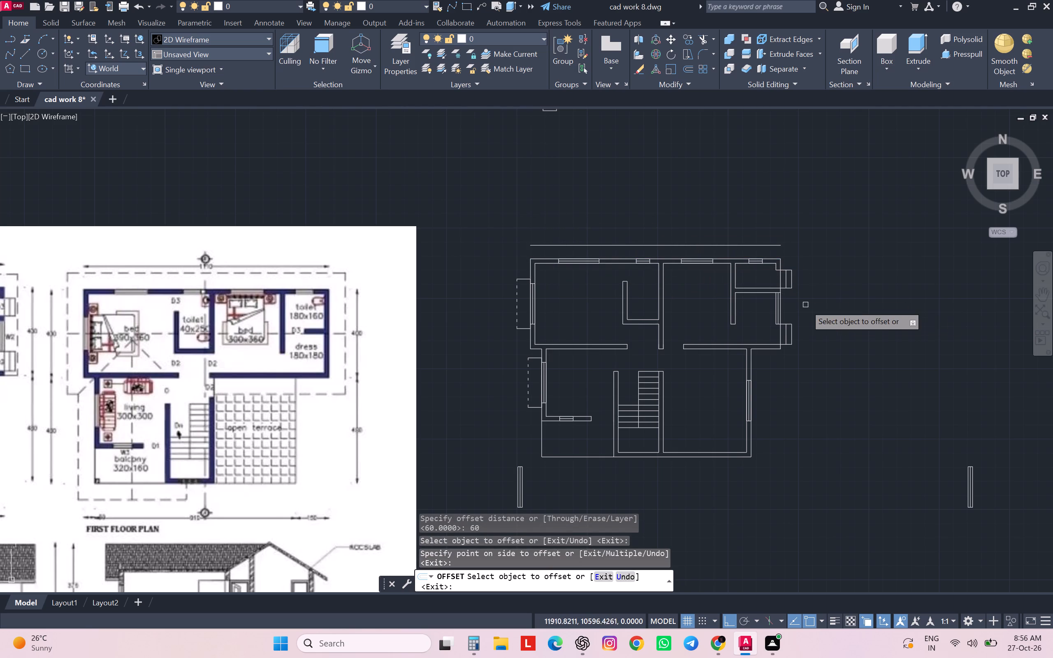
Offset each outer line segment of the right wall beside the toilet and WA 60 units outward, down to the wall's lower corner.
scroll(803, 302, "up", 2)
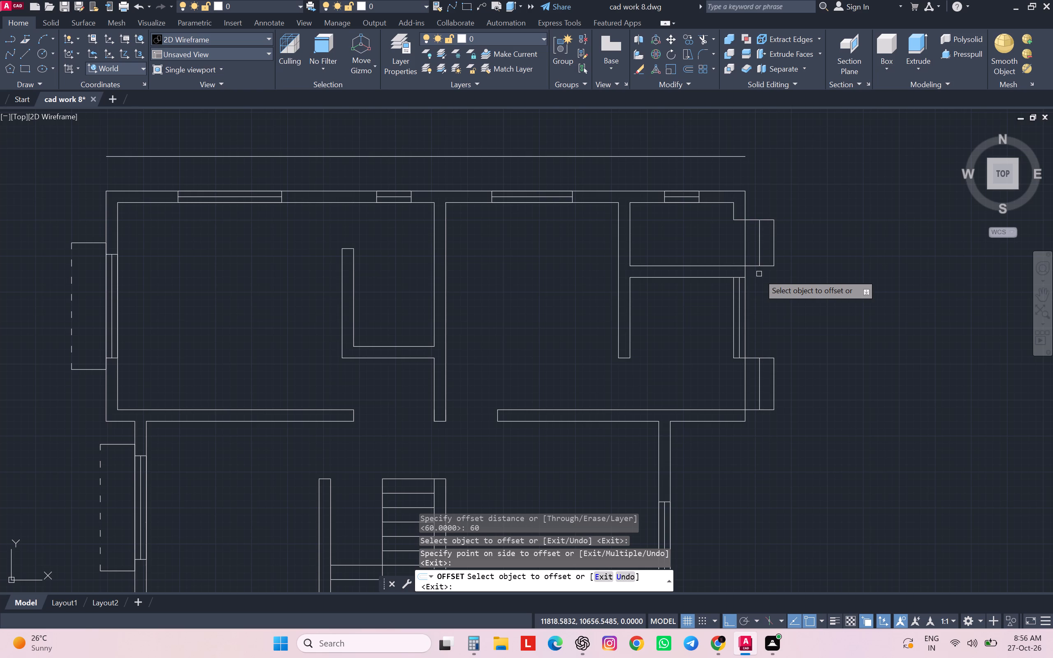
left_click(745, 210)
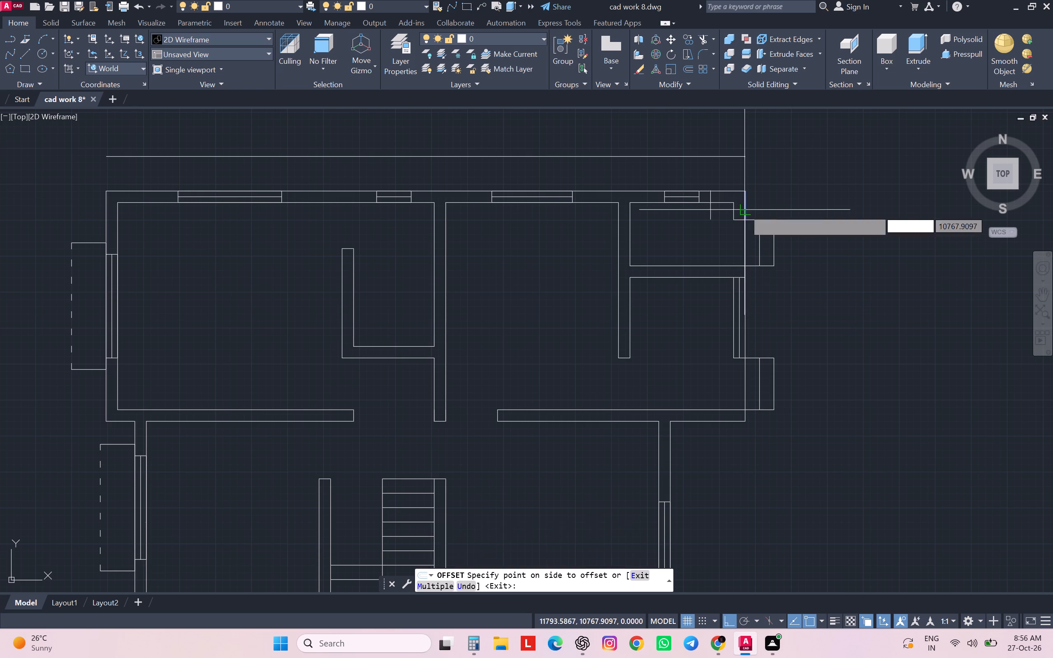
left_click(789, 218)
left_click(747, 251)
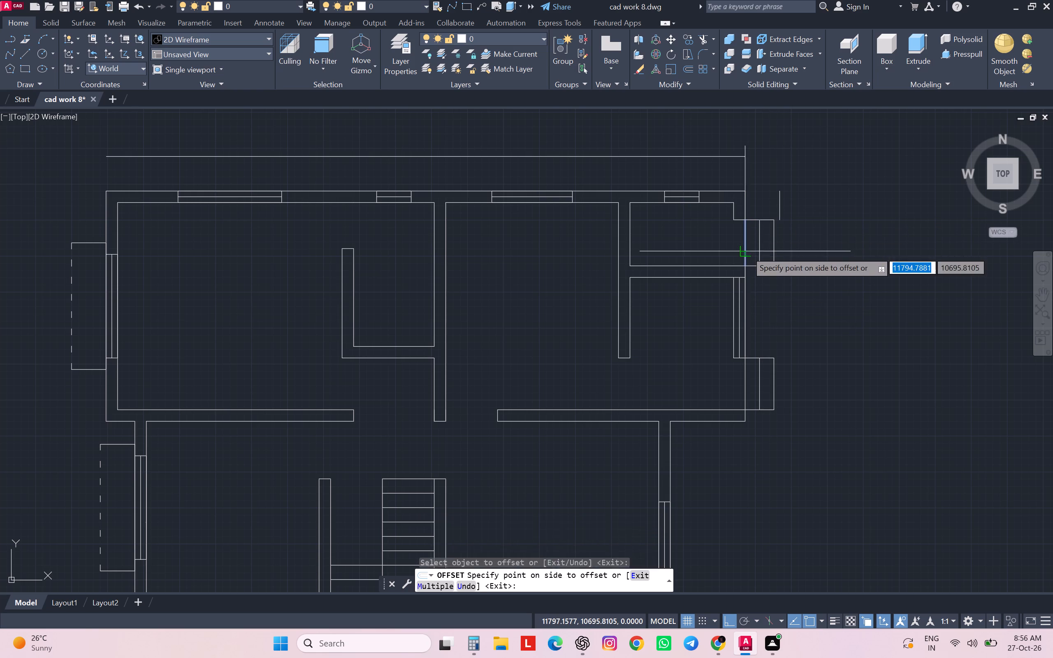
left_click(821, 257)
left_click(745, 274)
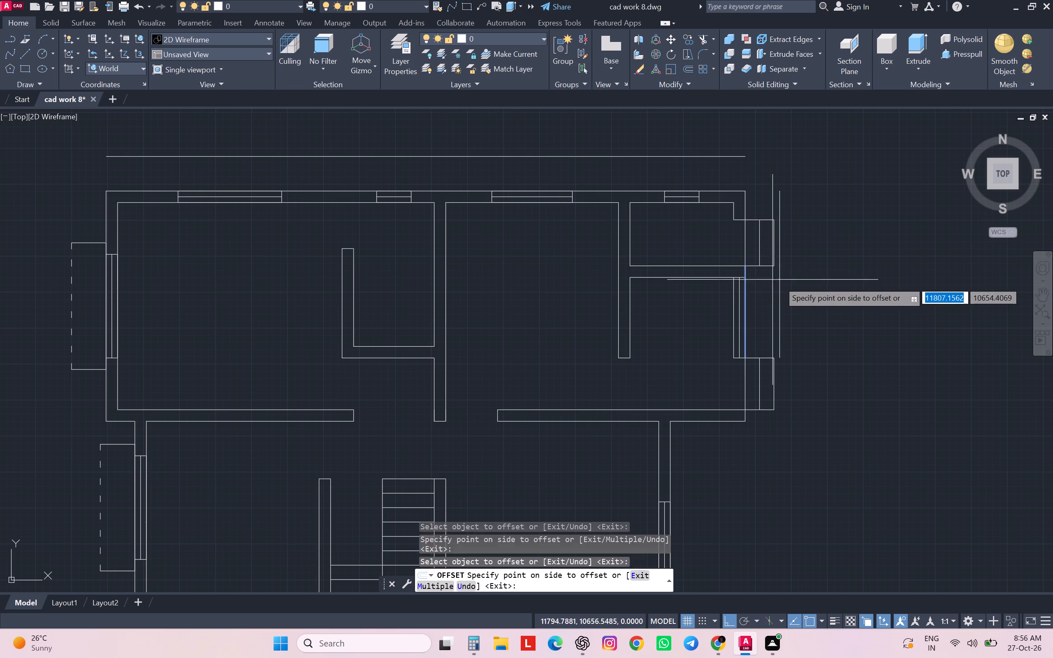
left_click(826, 291)
left_click(746, 392)
left_click(805, 388)
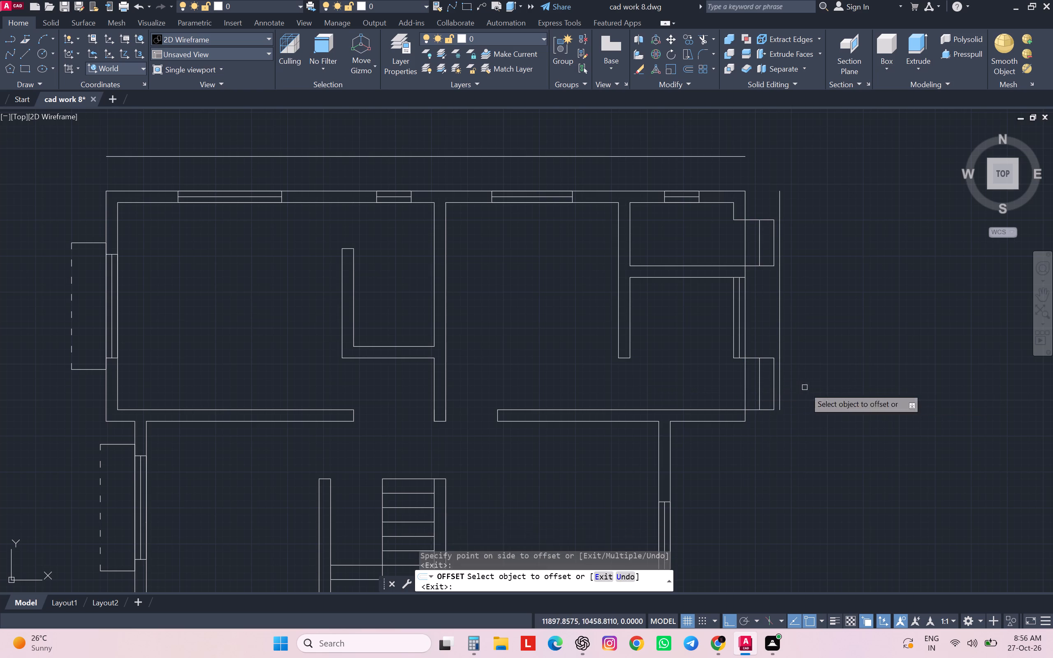
left_click(747, 418)
left_click(807, 418)
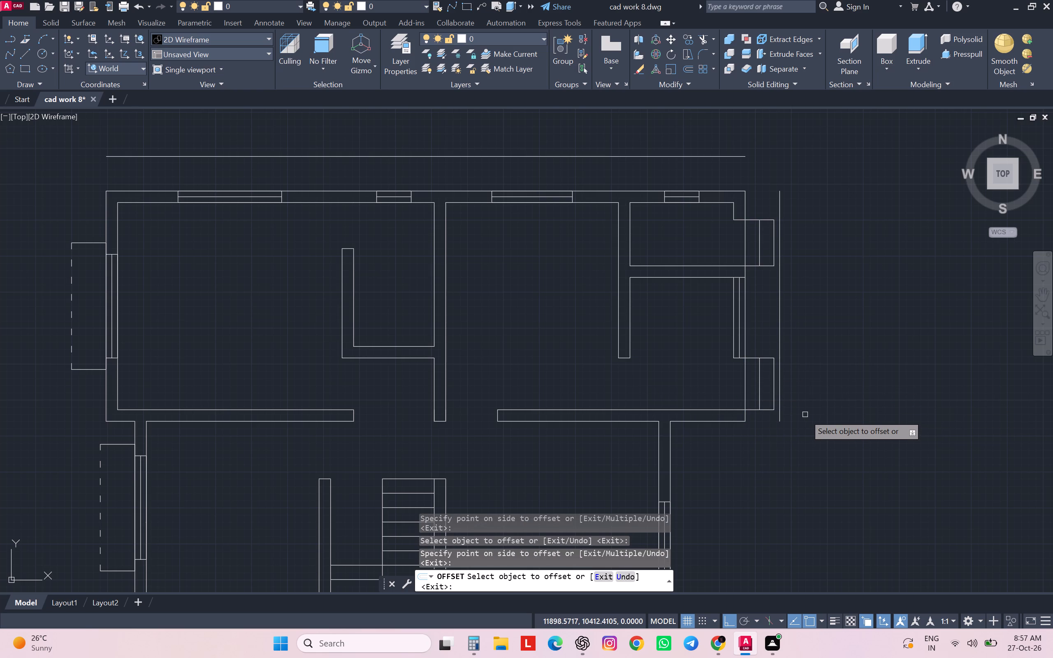
key("Escape")
key("Escape")
key("Escape")
key("Escape")
key("Escape")
key("Escape")
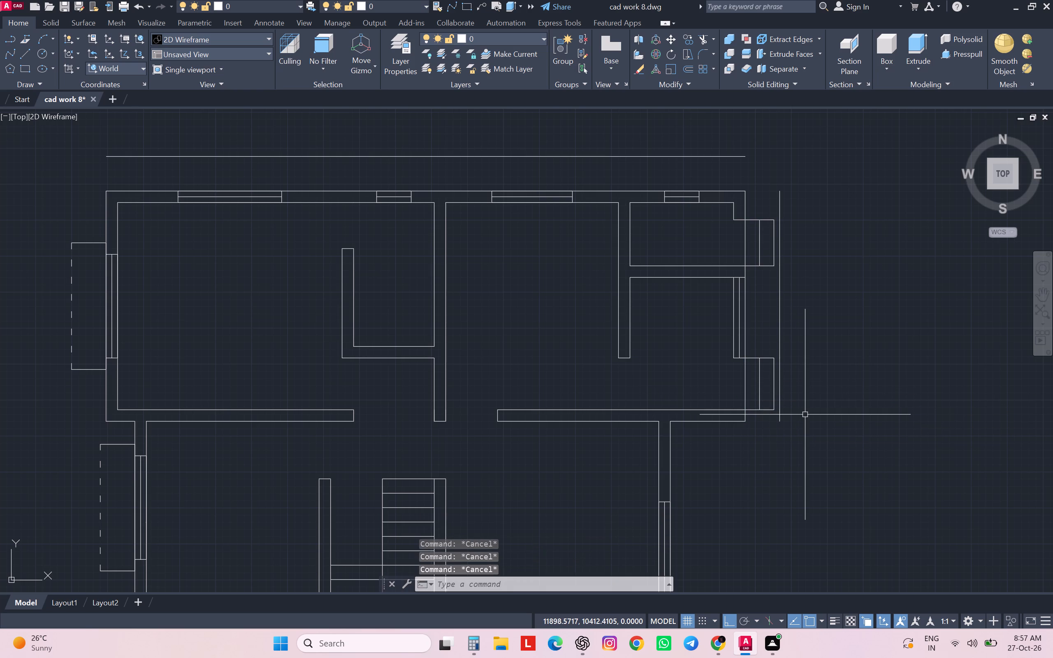
Fillet the offset top line and the offset right line with radius 0 into a sharp upper-right corner.
key("f")
key("Return")
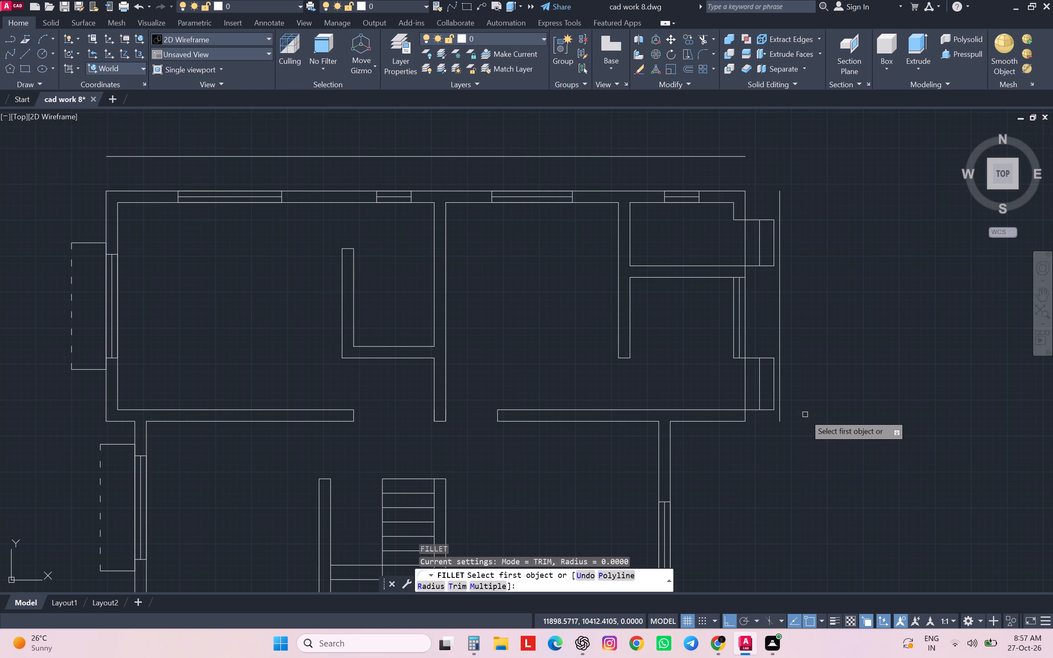
left_click(779, 202)
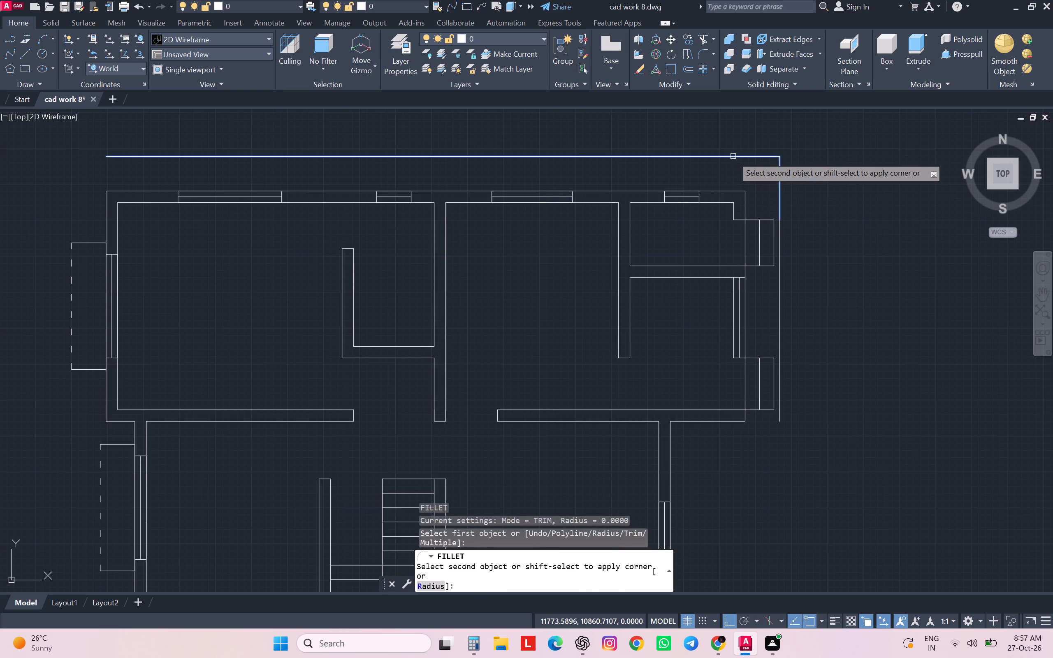
left_click(733, 156)
Extend the lower wall line below the WA to meet the offset line outside the right wall.
key("space")
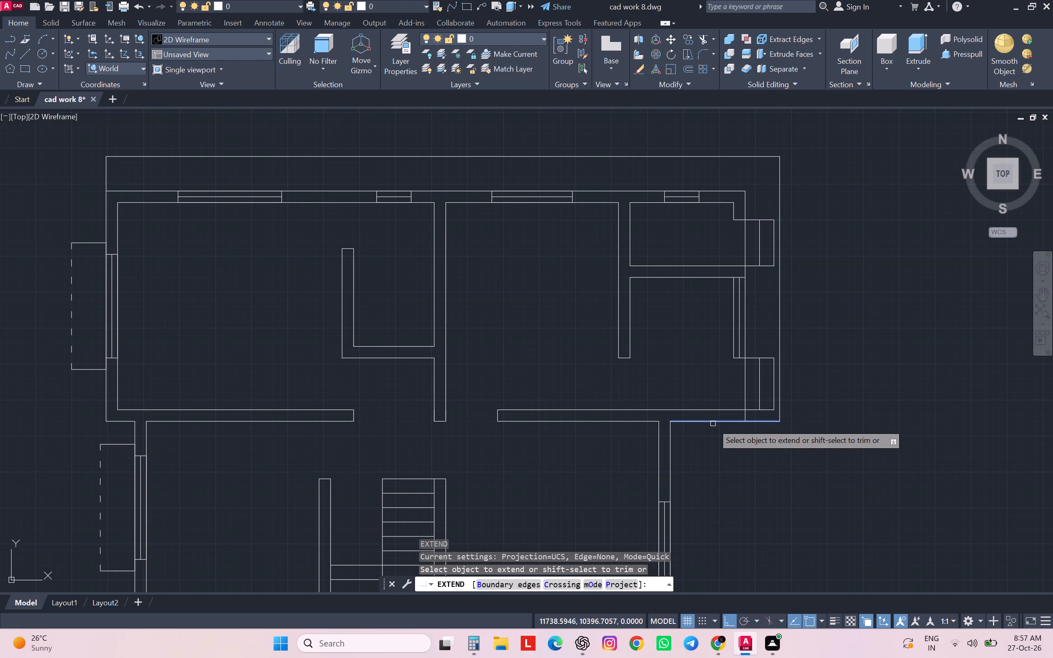
left_click(713, 424)
key("Escape")
key("Escape")
key("Escape")
key("Escape")
key("Escape")
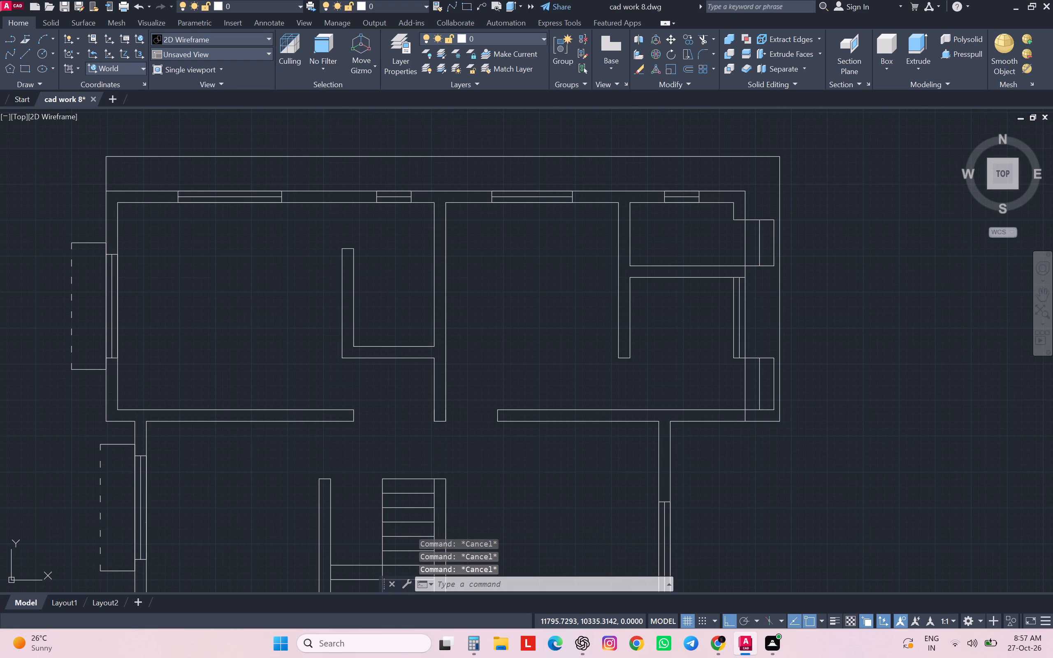
Save the drawing.
key("ctrl+s")
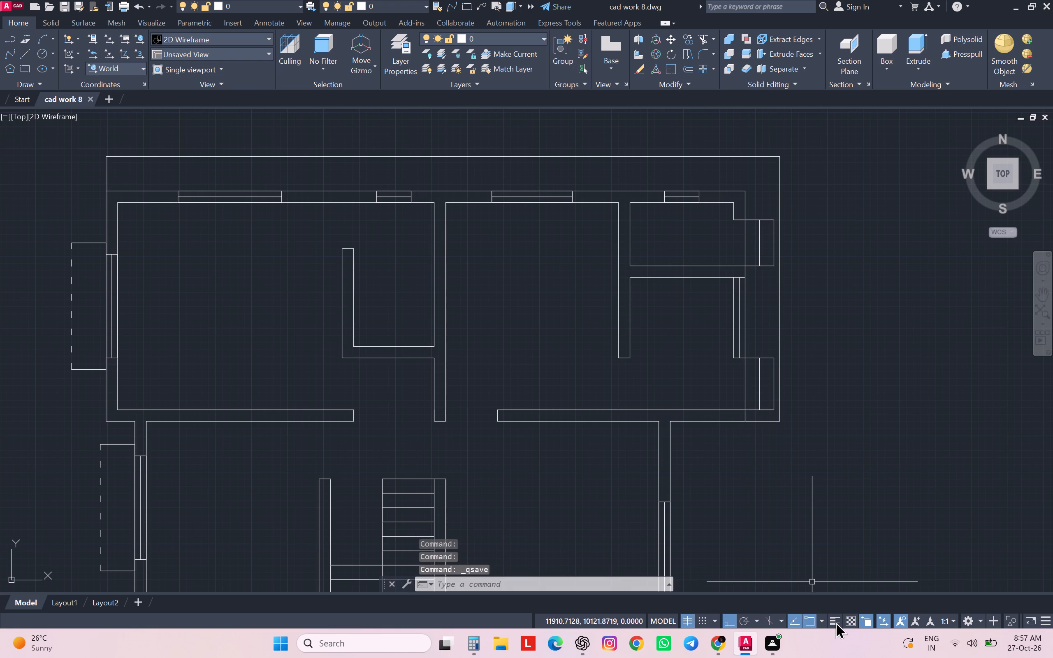
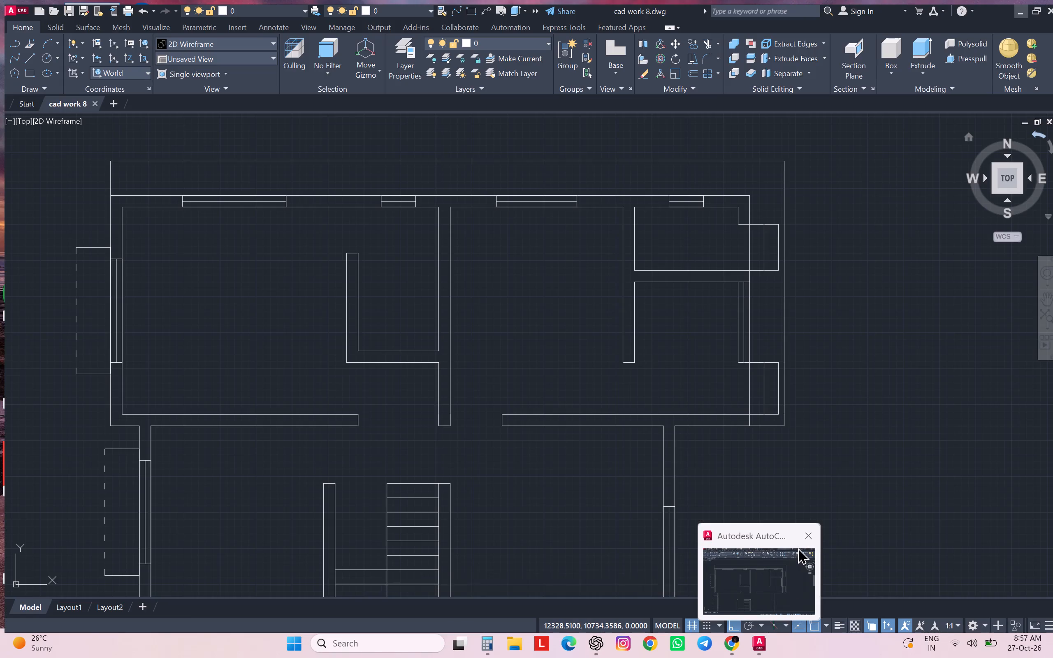
Close the open AutoCAD, ChatGPT and Calculator windows.
left_click(803, 543)
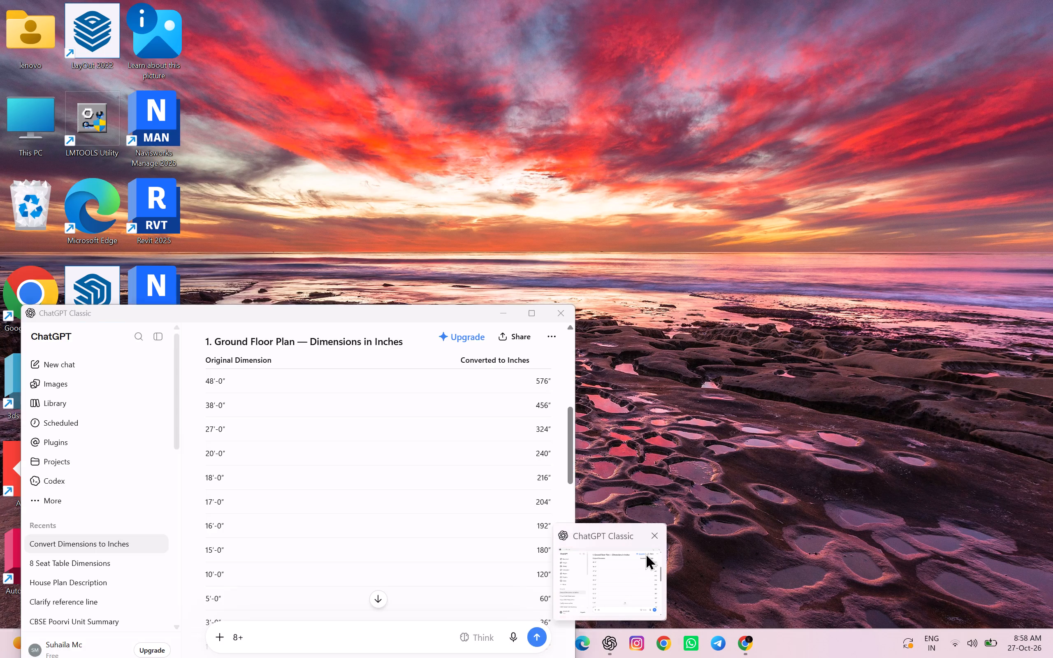
left_click(658, 527)
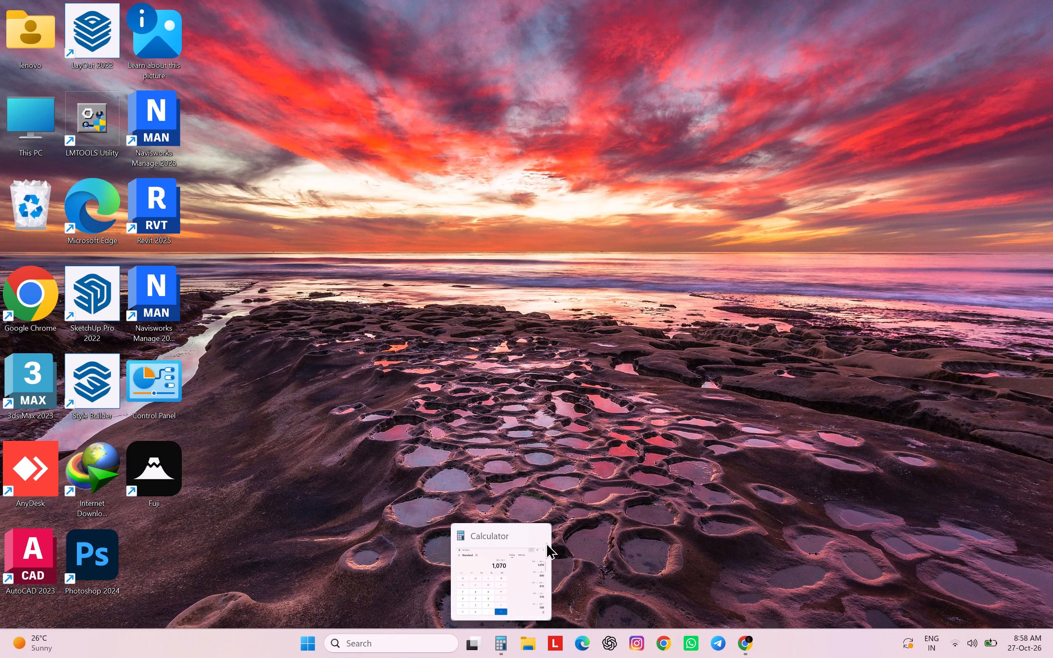
left_click(545, 539)
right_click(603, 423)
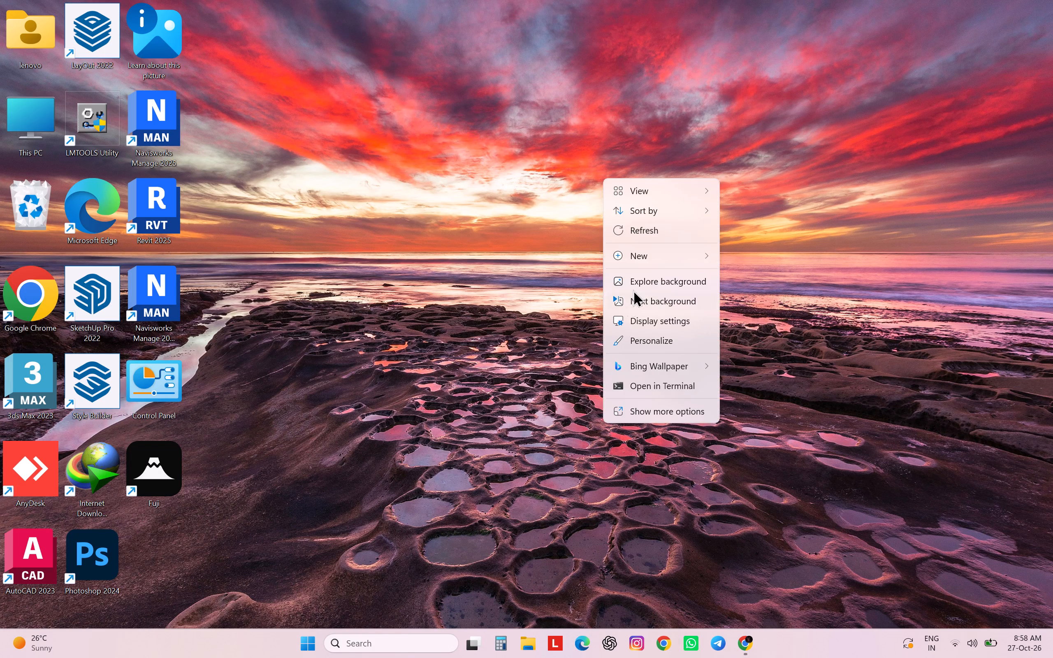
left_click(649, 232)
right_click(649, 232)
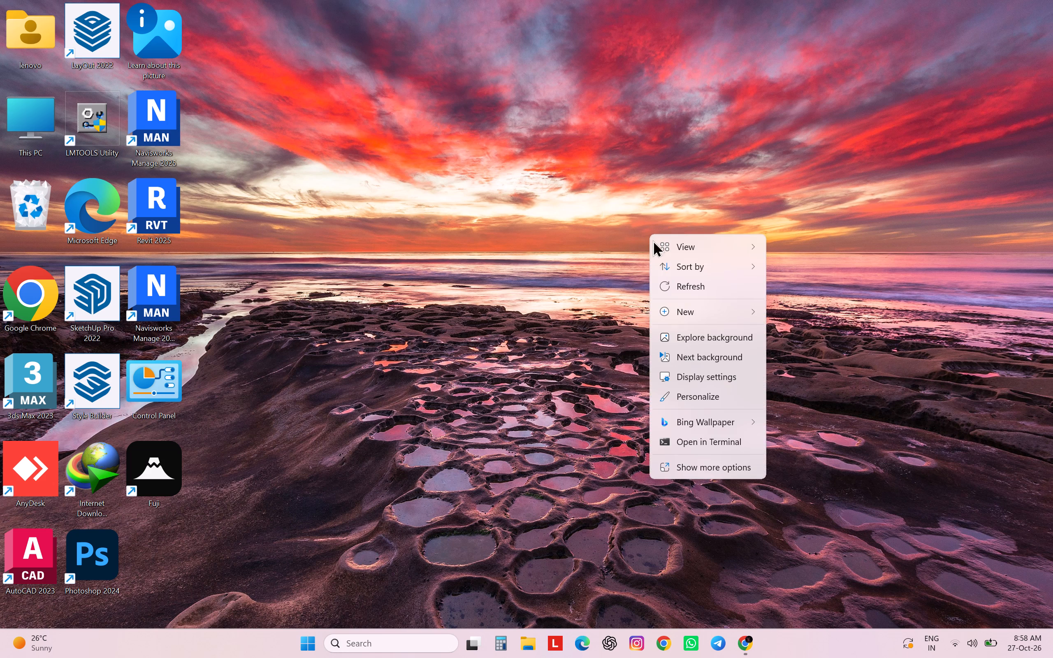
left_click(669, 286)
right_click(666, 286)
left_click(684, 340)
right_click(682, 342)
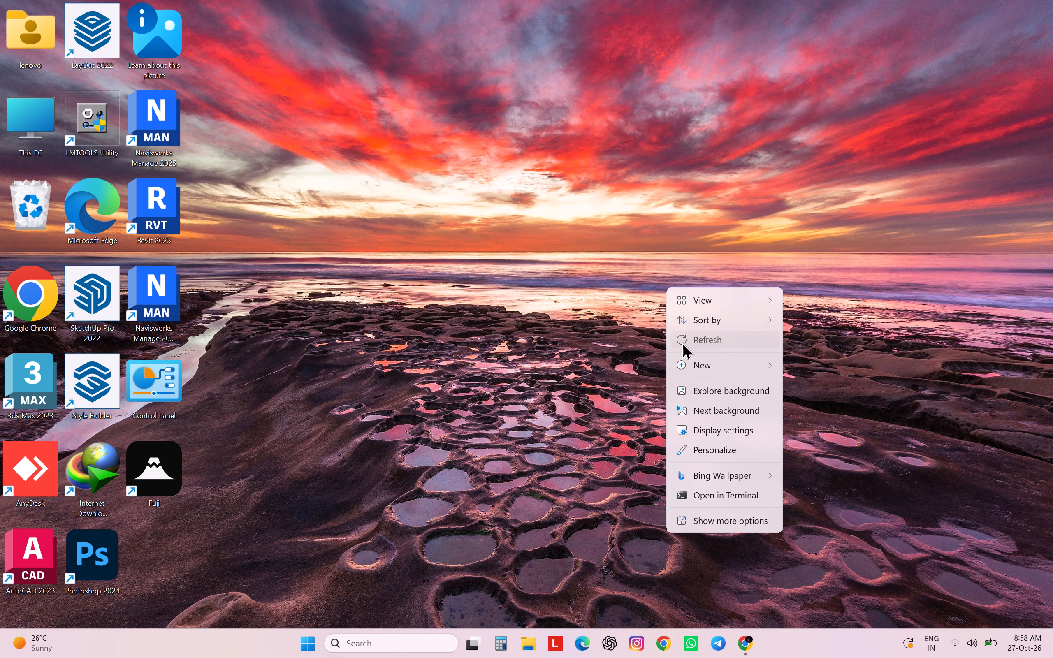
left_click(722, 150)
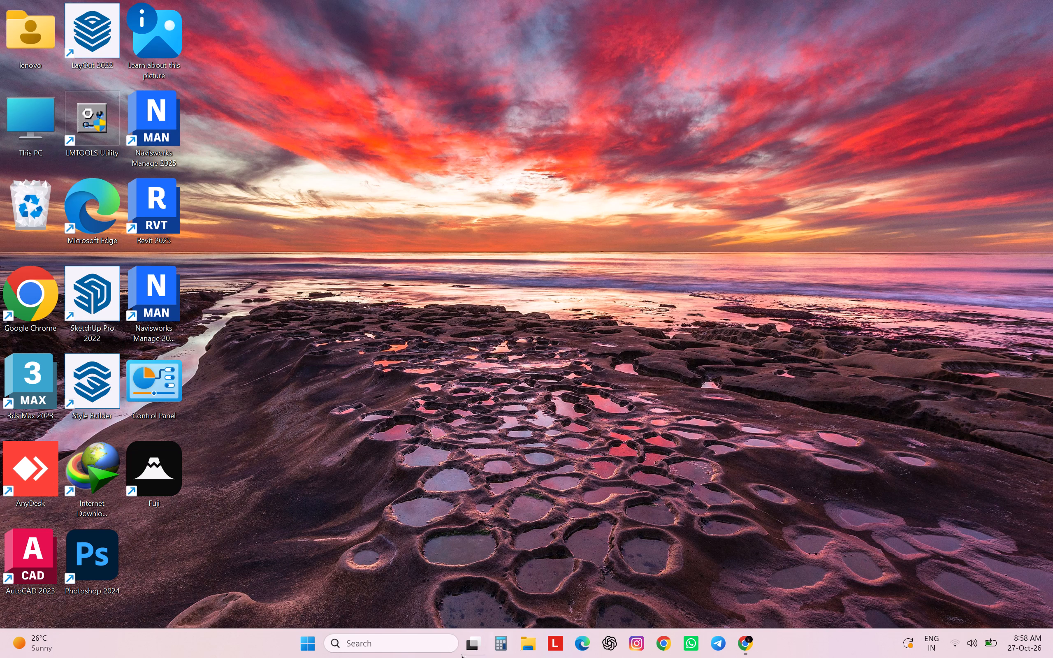
Open the computer's power options and choose a power action to end the session.
left_click(292, 656)
left_click(299, 644)
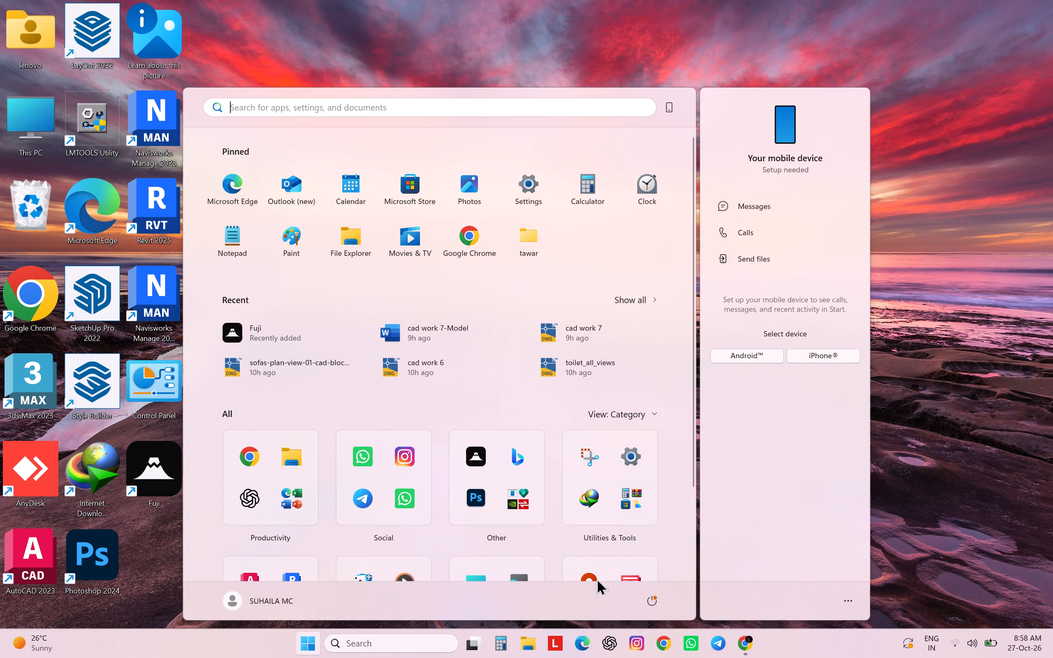
left_click(645, 595)
left_click(626, 528)
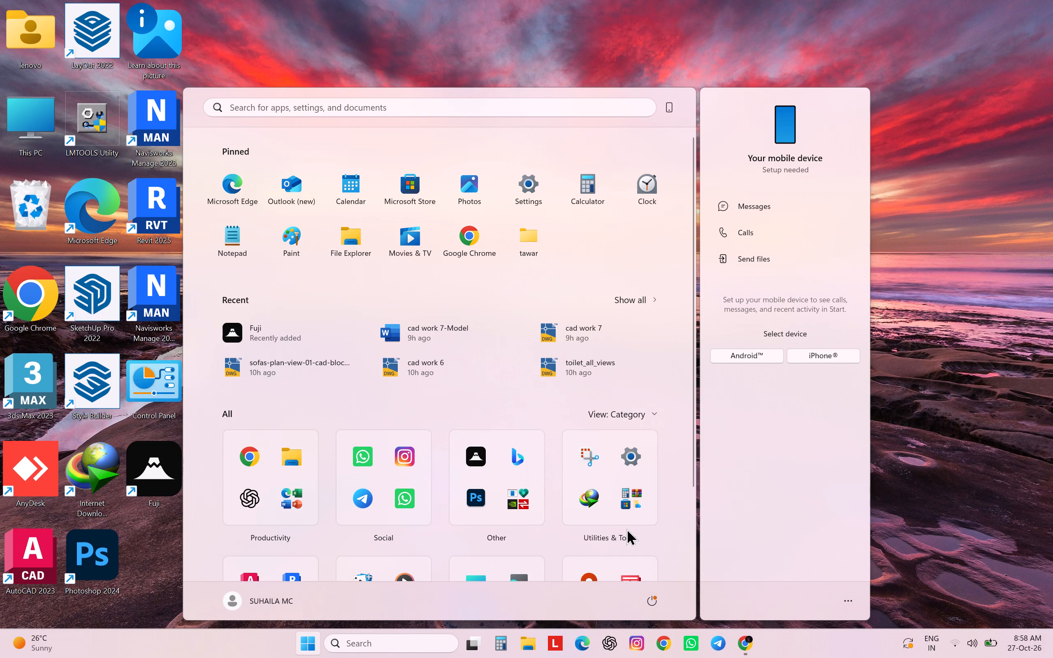
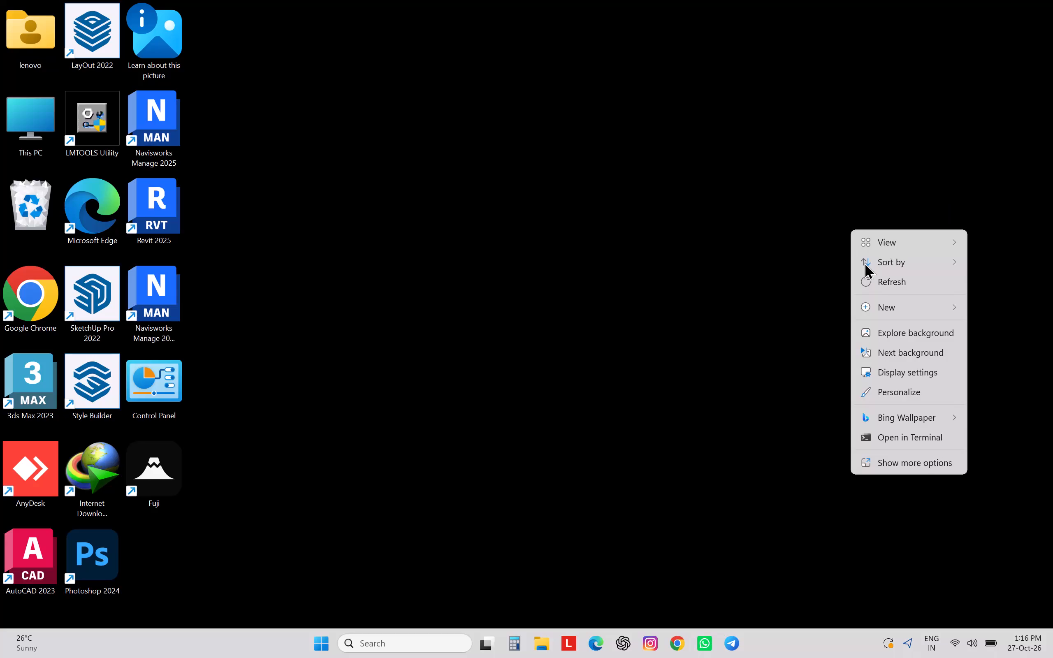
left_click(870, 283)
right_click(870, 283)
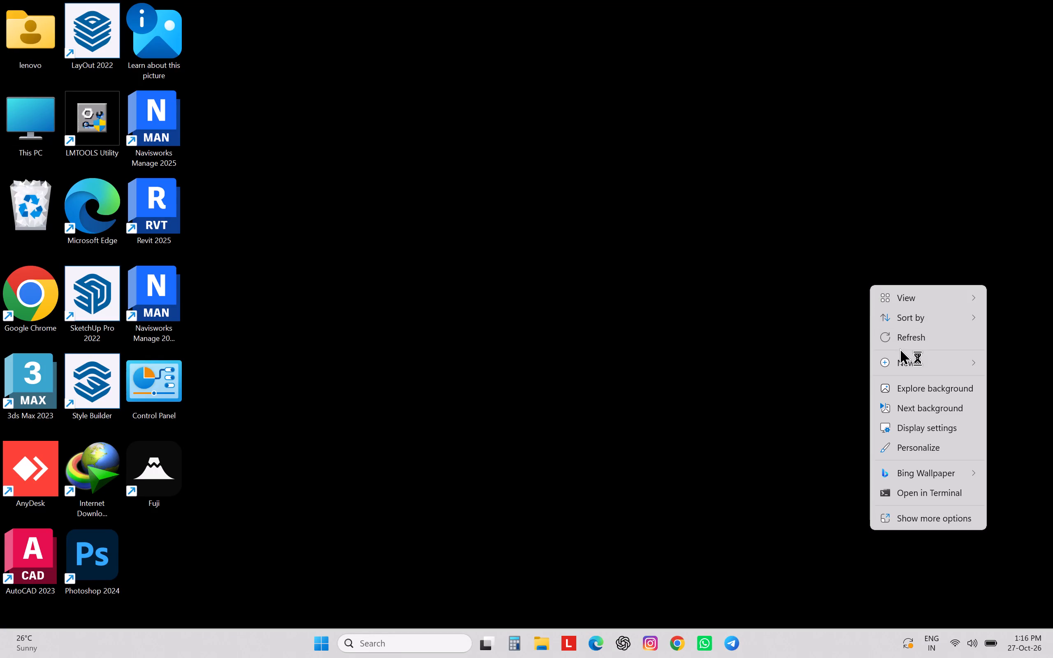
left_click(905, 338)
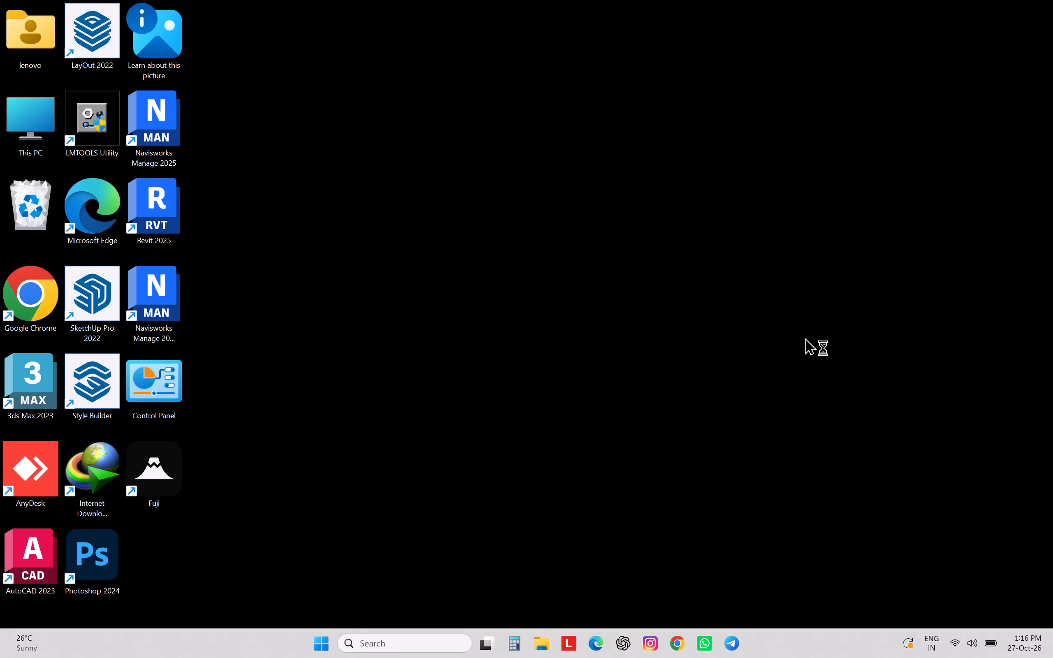
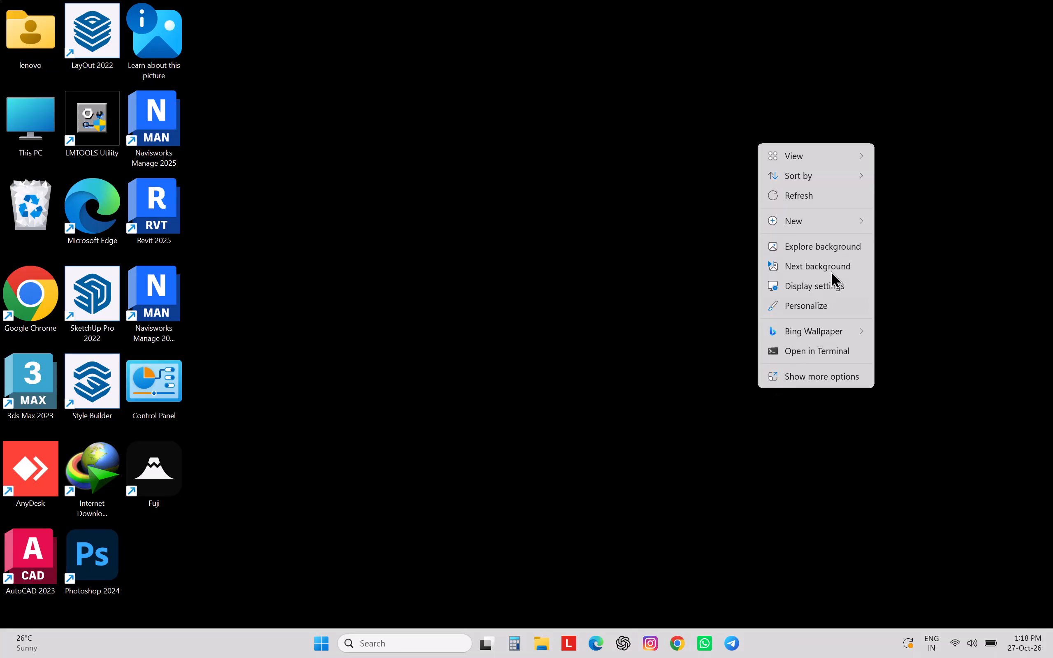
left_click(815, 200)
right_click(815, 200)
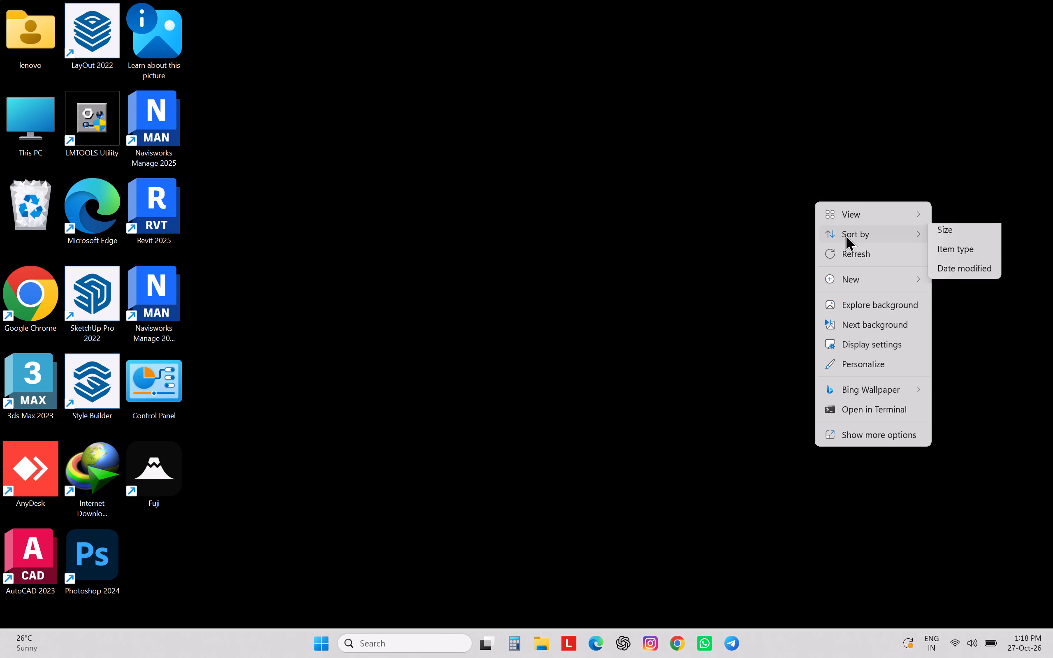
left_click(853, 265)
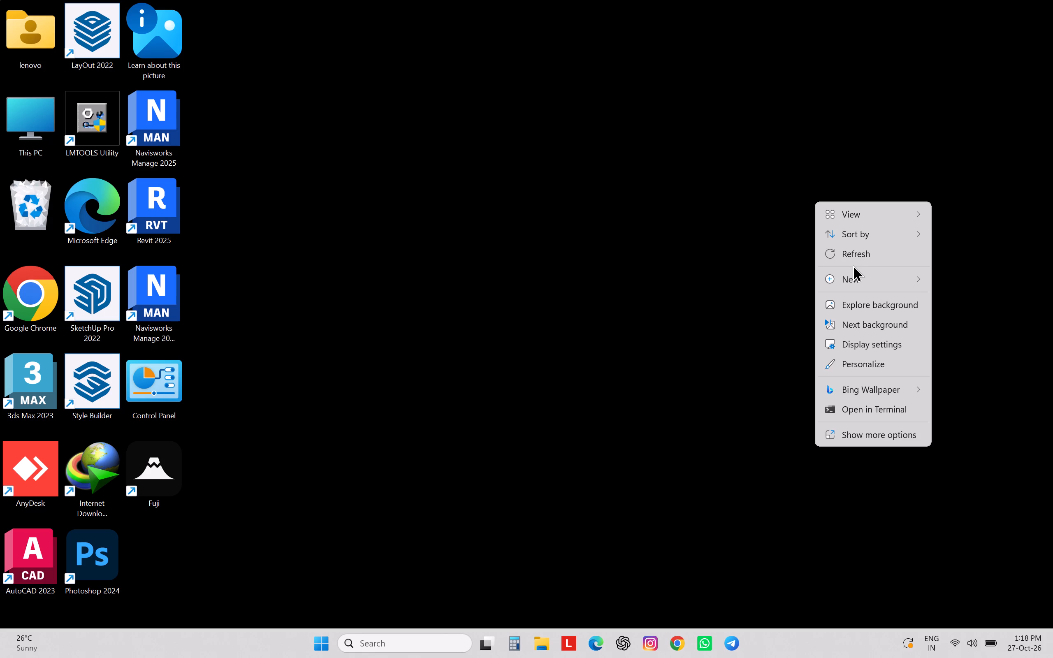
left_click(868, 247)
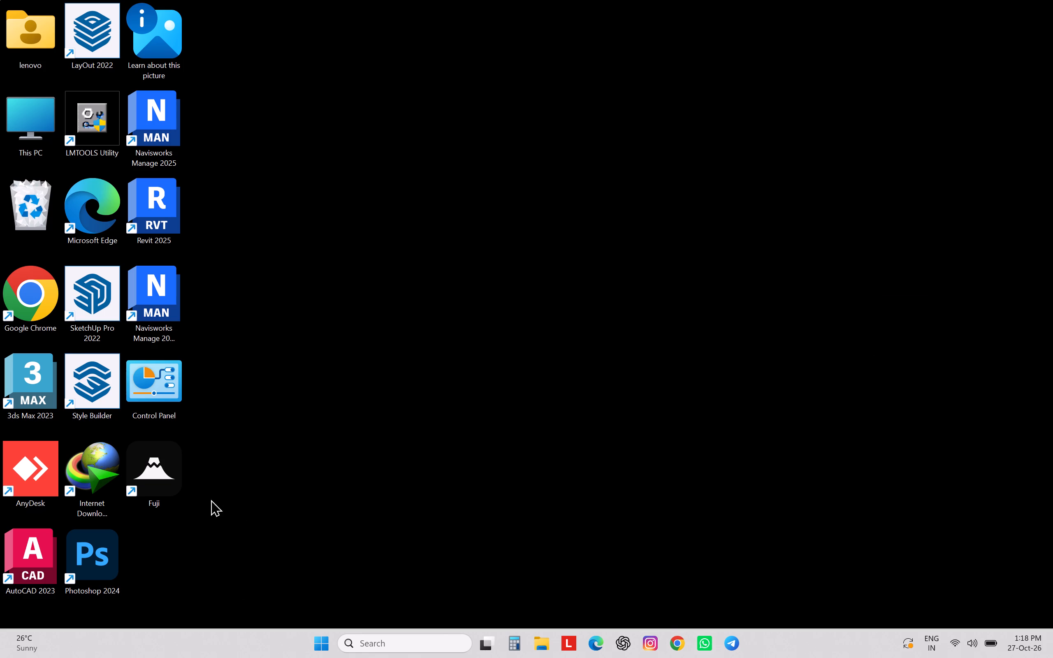
Launch the Fuji application from the desktop.
double_click(168, 474)
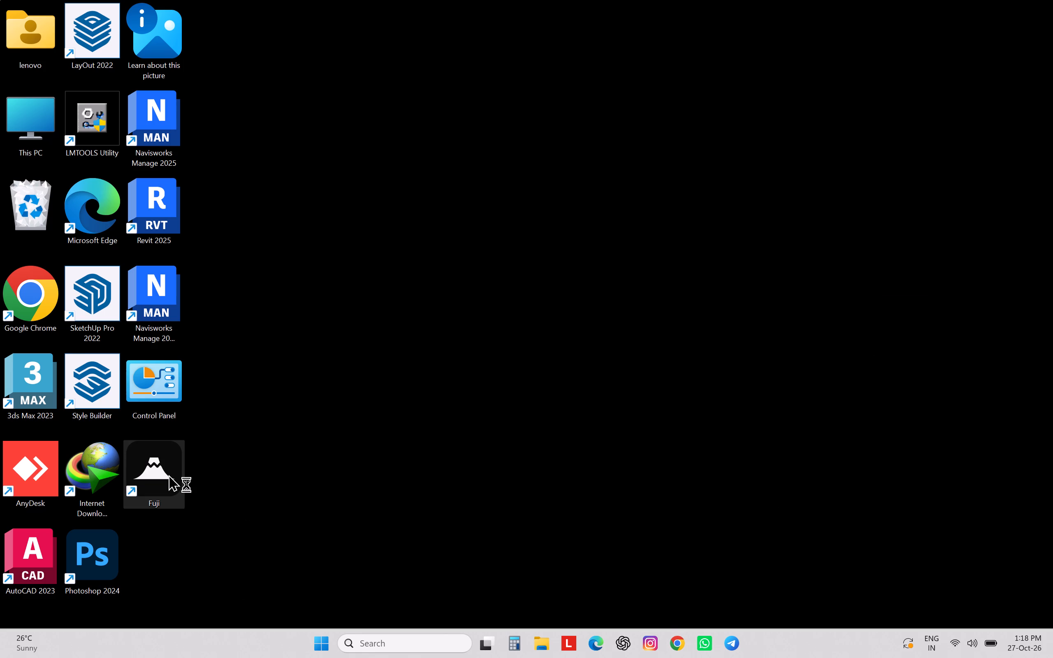
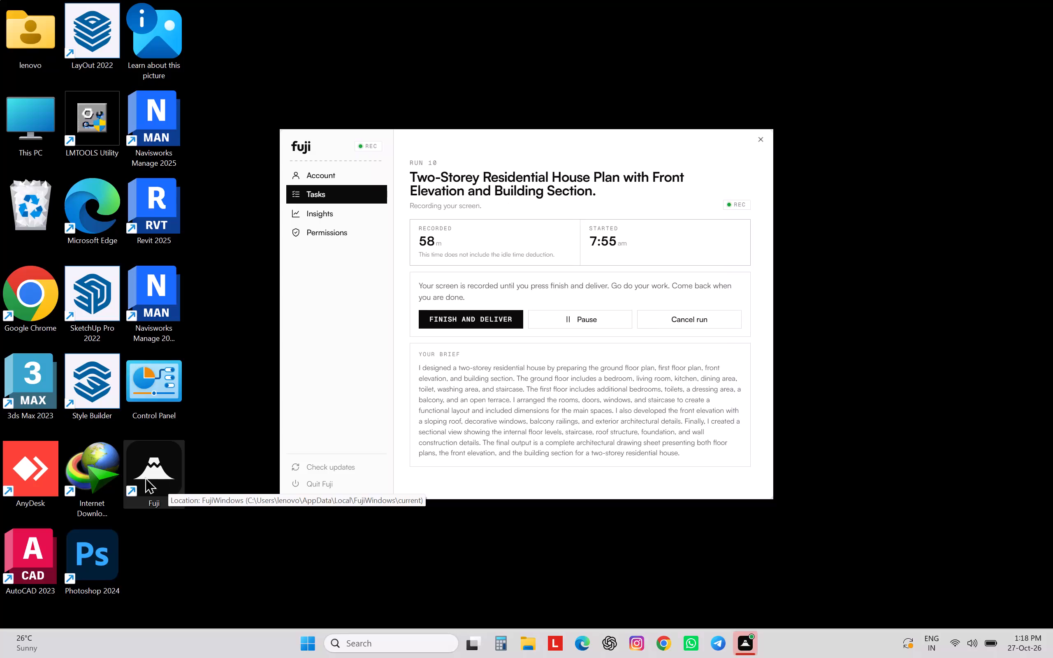
Open the Insights page to view the recording insights.
left_click(333, 216)
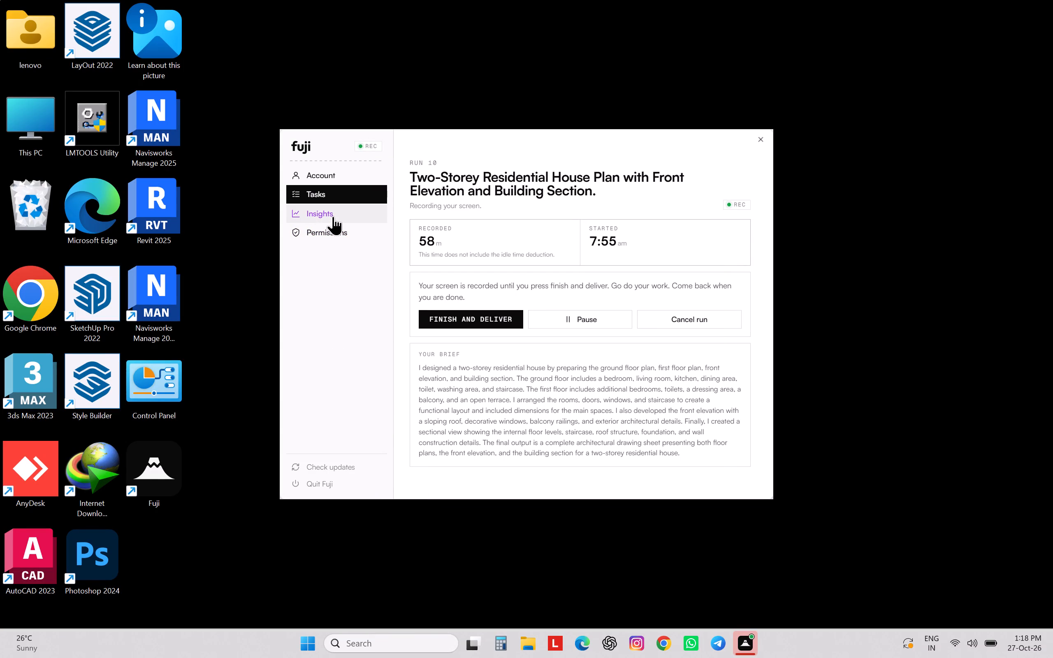
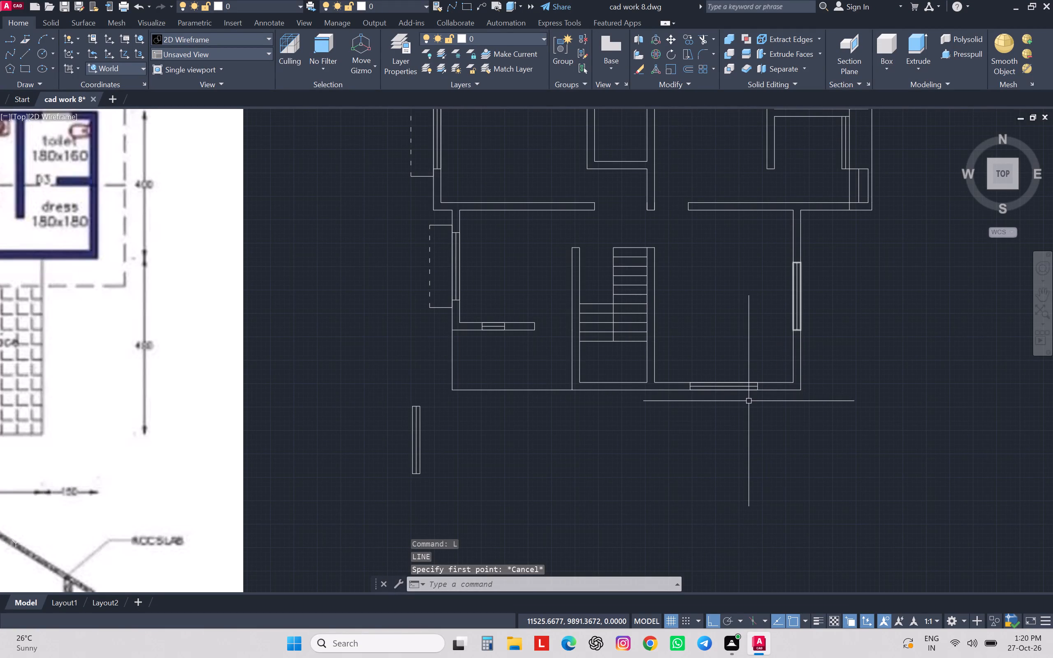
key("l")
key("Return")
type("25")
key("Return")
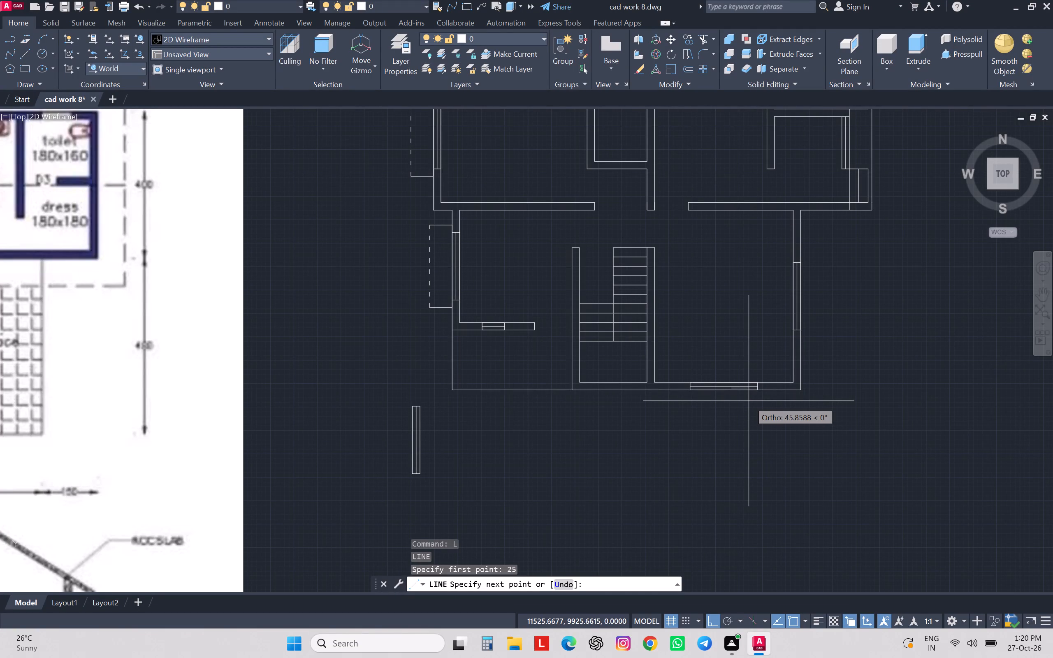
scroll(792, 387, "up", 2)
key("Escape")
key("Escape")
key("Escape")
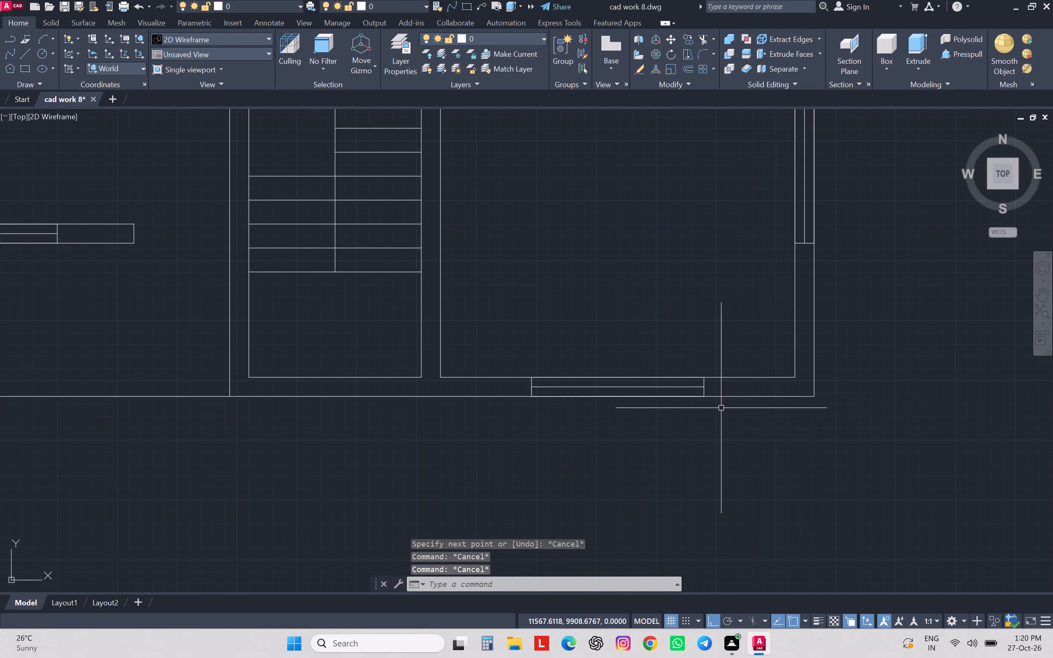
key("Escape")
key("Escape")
Draw the south window's projection from its east outer corner: 25 east along the wall, 60 outward, and about 240 west past the window.
key("l")
key("Return")
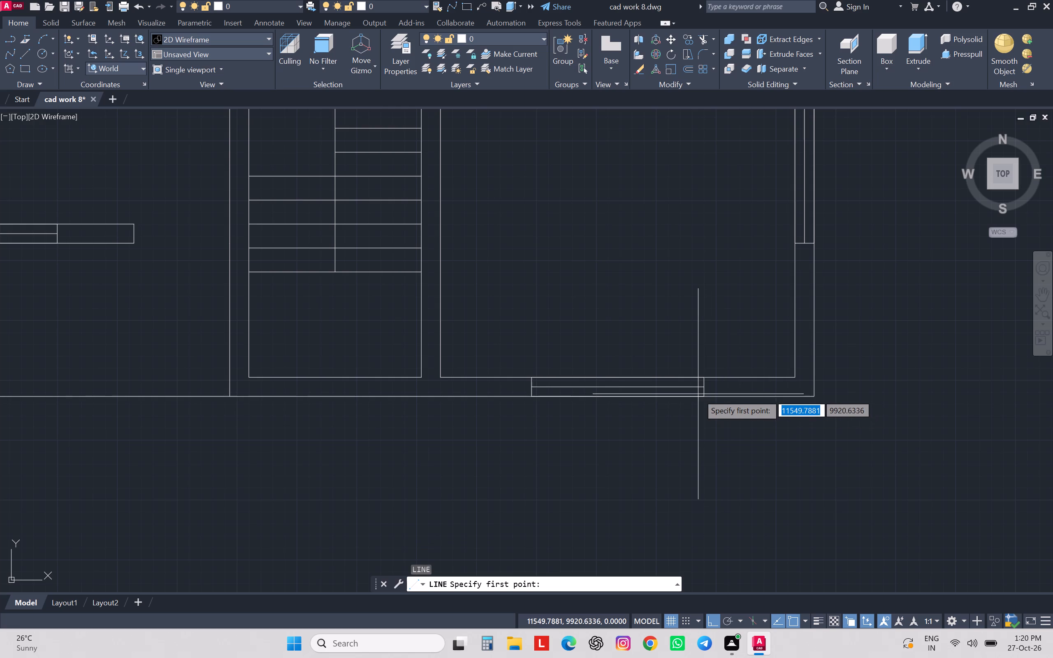
left_click(705, 397)
type("25")
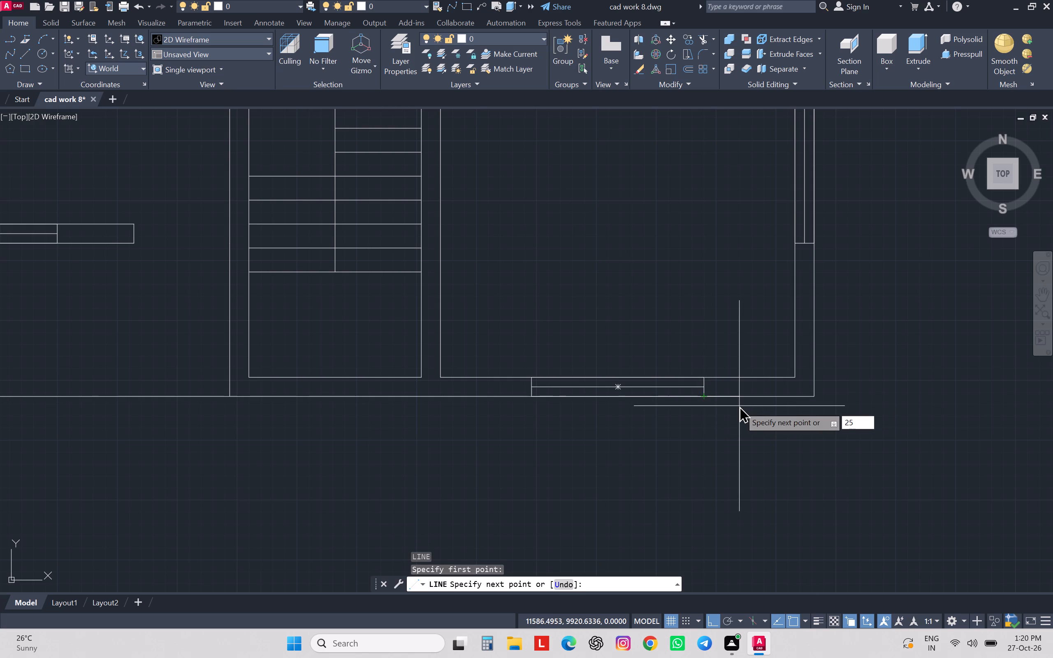
key("Return")
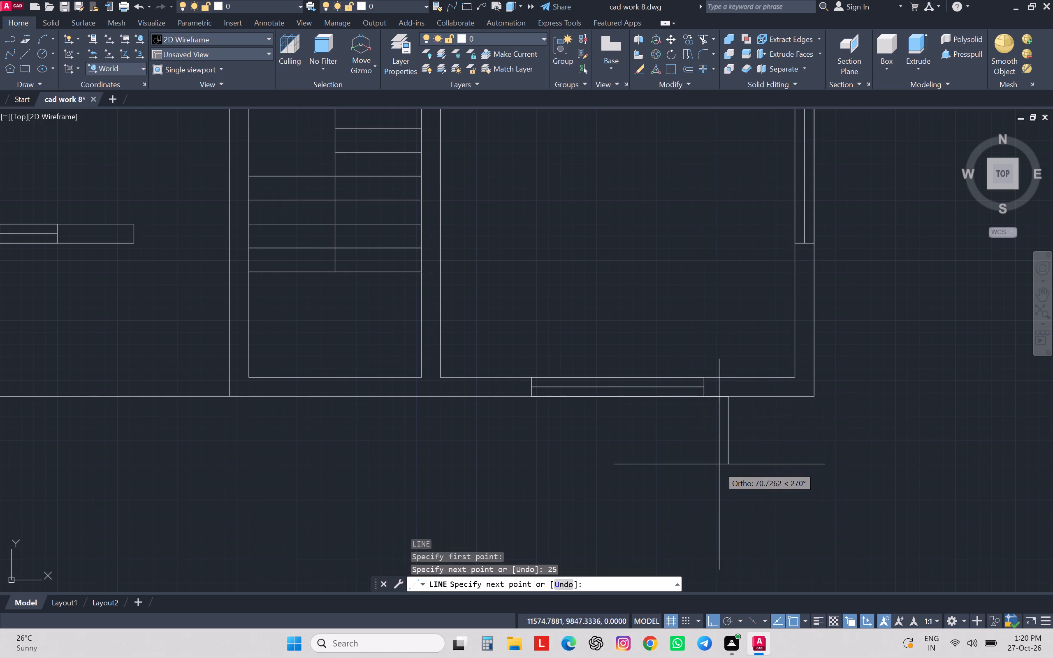
type("60")
key("Return")
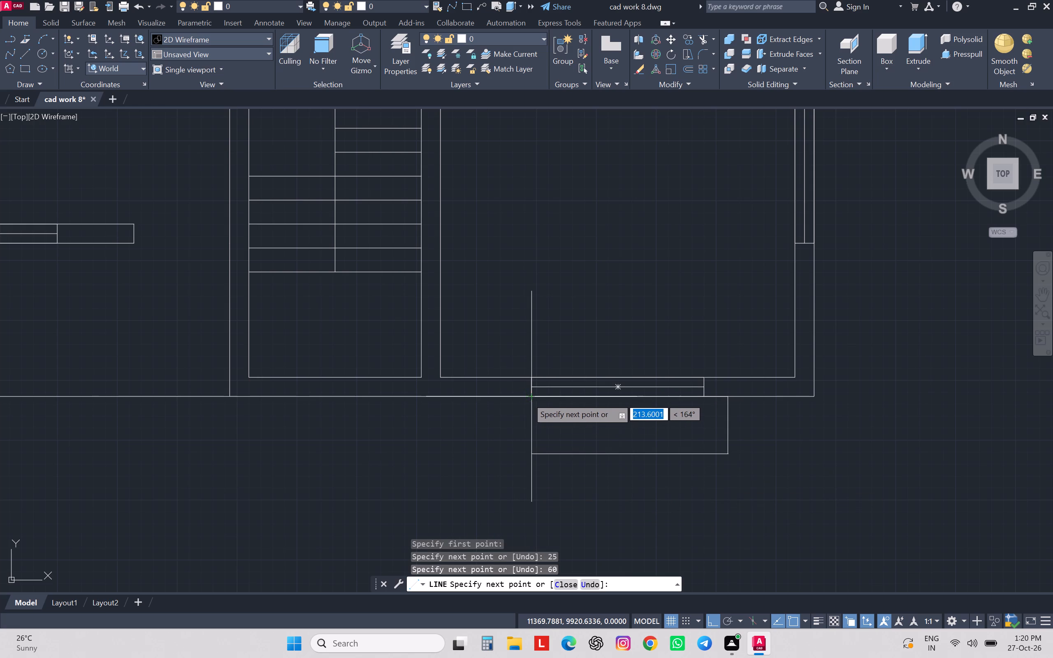
left_click(496, 466)
key("Escape")
key("Escape")
key("Escape")
key("Escape")
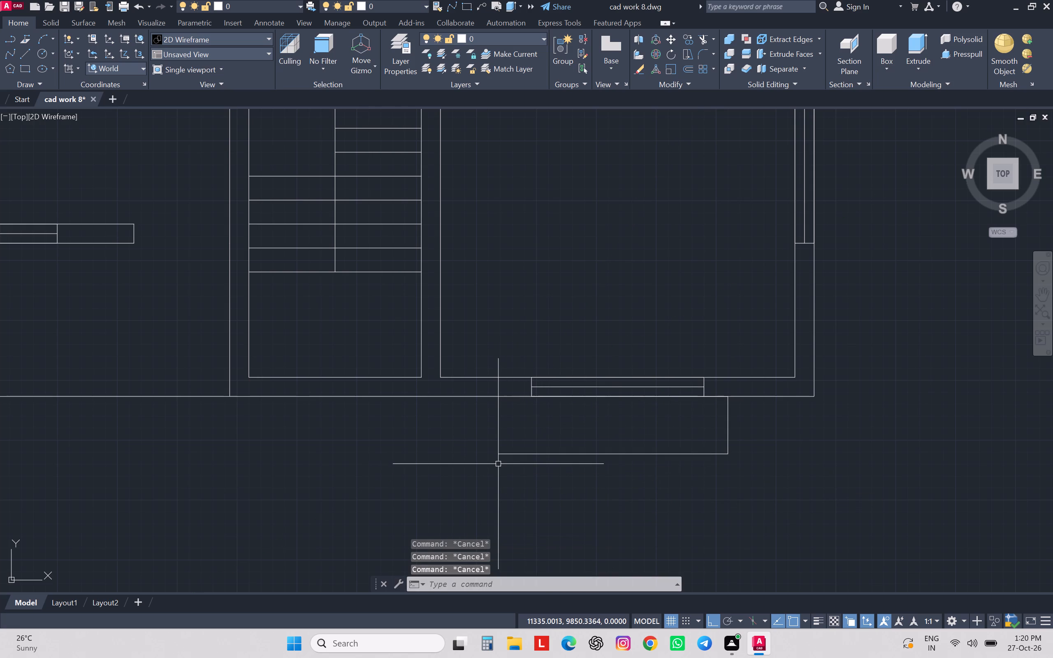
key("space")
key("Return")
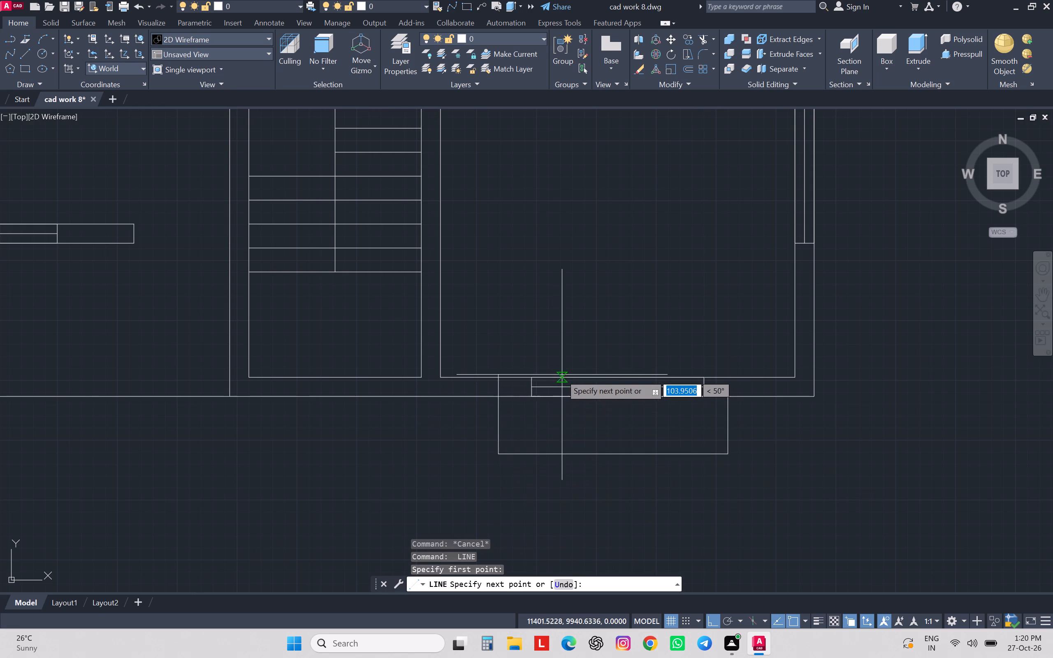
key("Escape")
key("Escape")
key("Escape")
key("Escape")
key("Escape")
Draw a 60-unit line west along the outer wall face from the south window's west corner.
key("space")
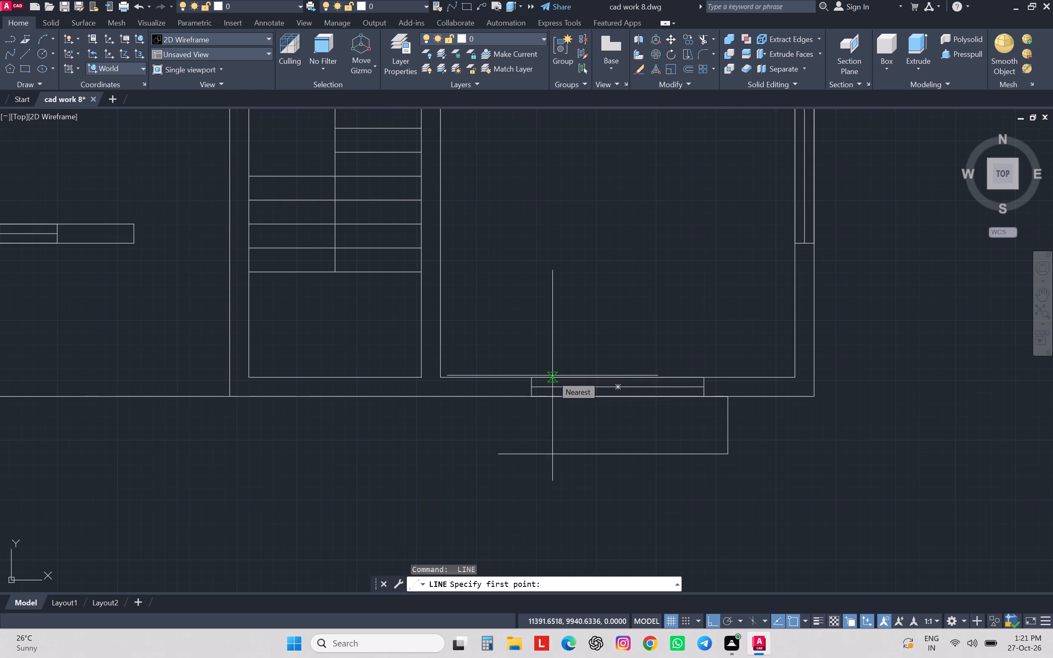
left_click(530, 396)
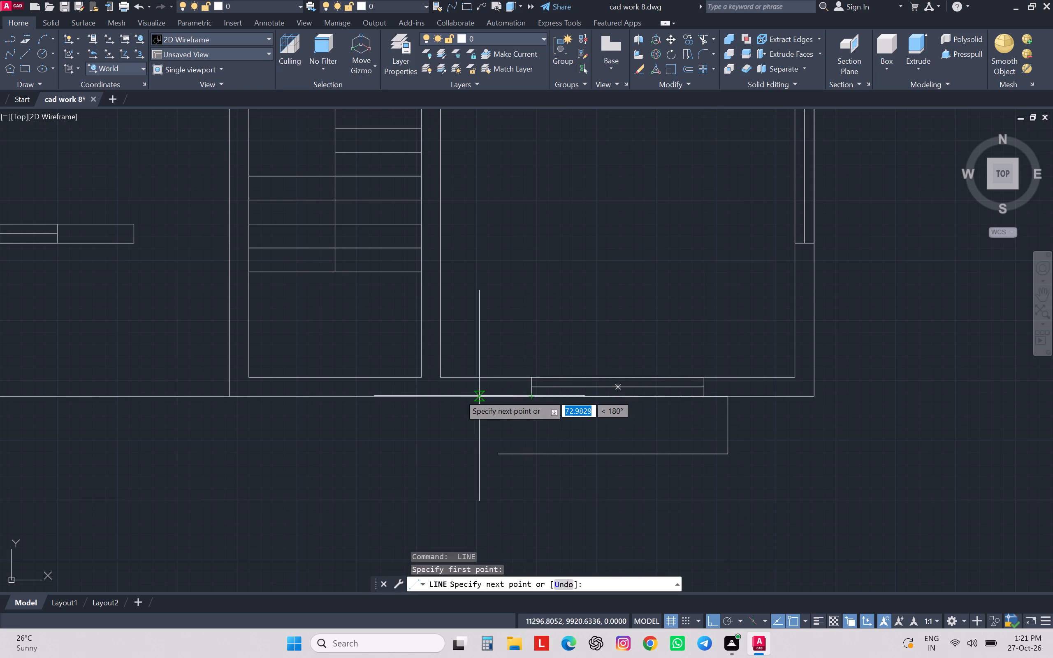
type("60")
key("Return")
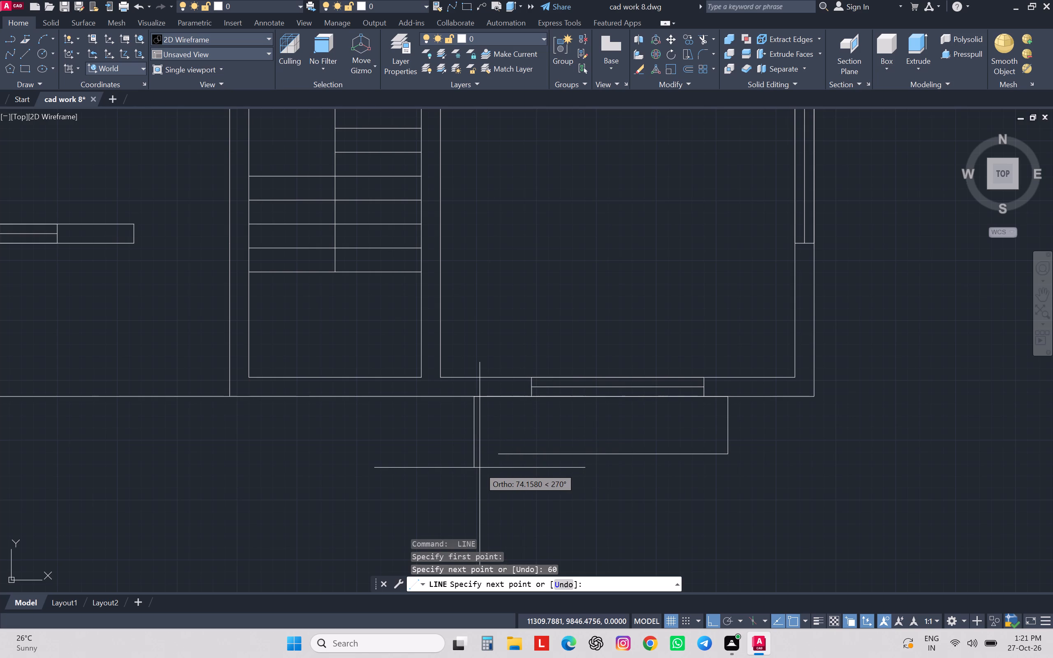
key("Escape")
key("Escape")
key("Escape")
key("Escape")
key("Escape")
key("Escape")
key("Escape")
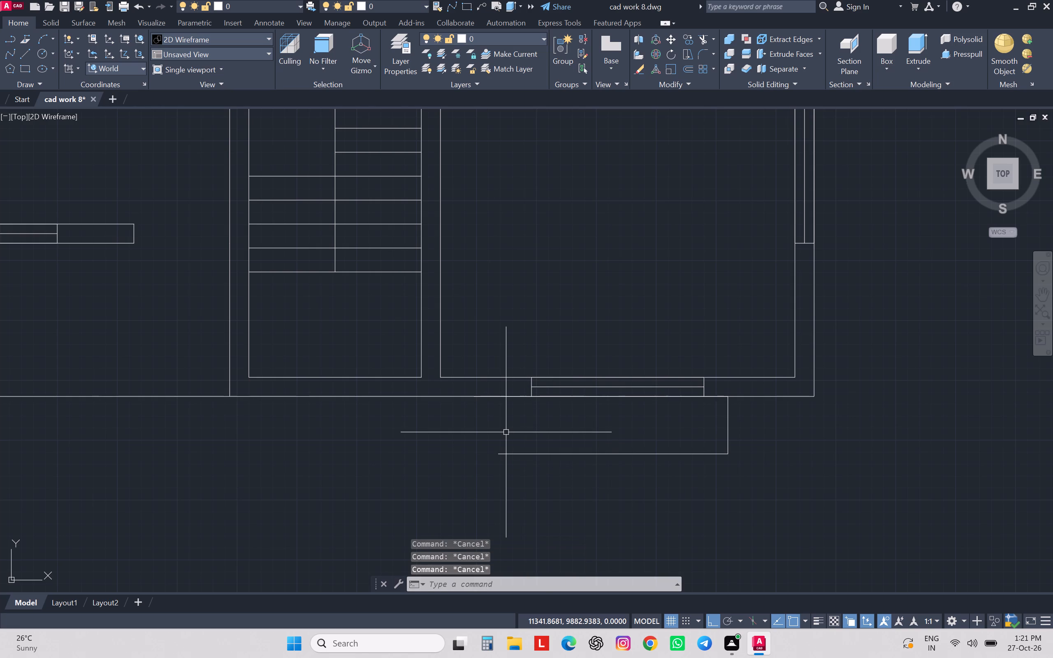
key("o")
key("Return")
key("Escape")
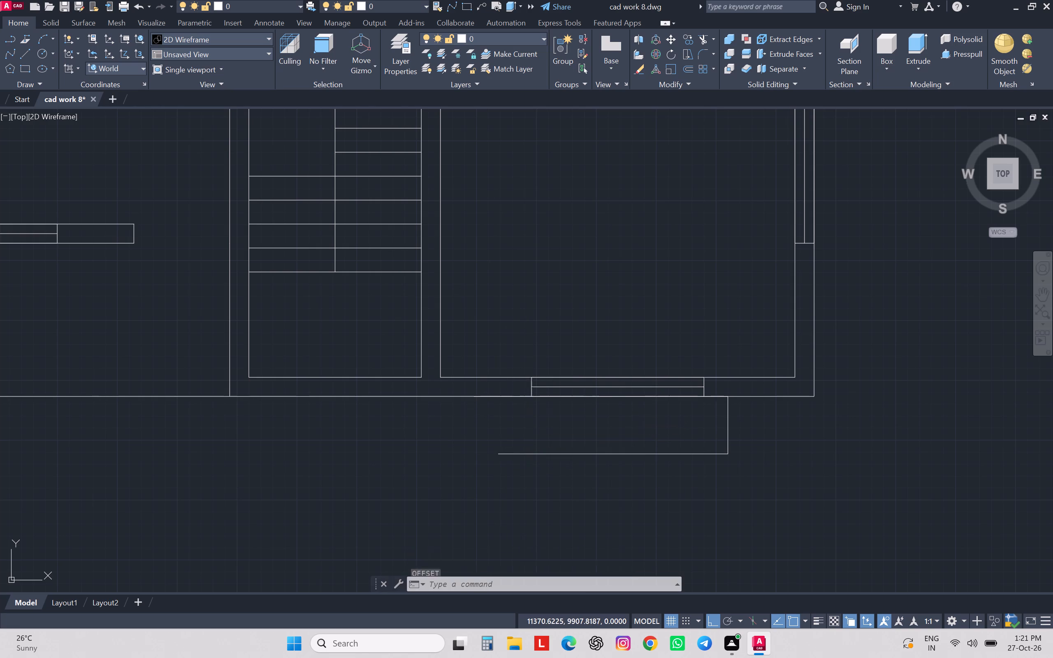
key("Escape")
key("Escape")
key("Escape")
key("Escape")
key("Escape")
Close the south window projection with lines from the window's west outer corner: 25 west along the wall and down to the front line.
key("l")
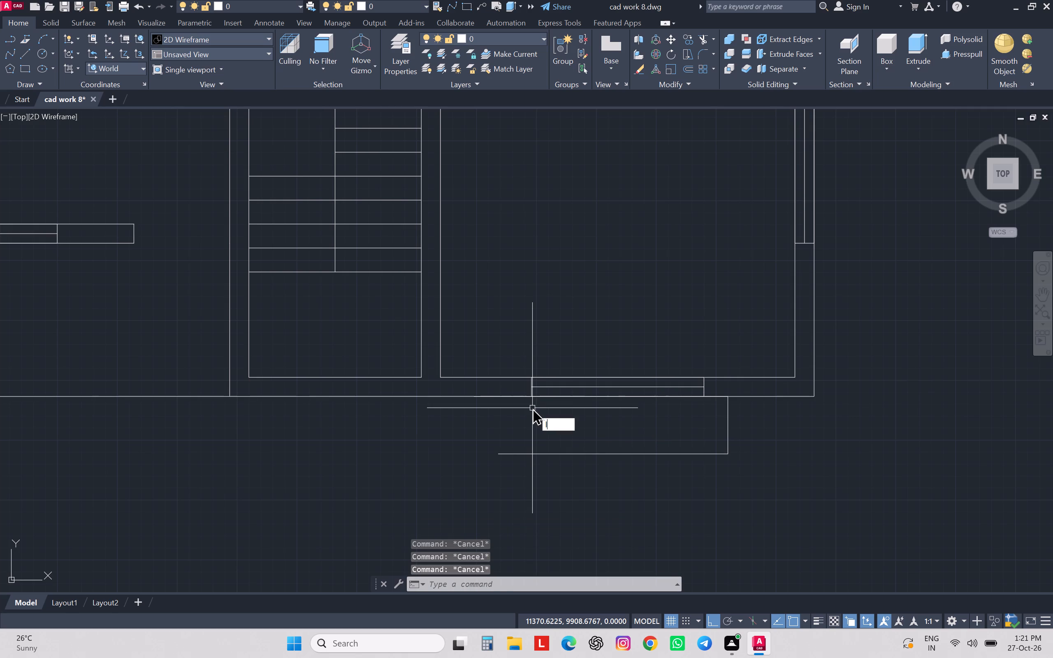
key("Return")
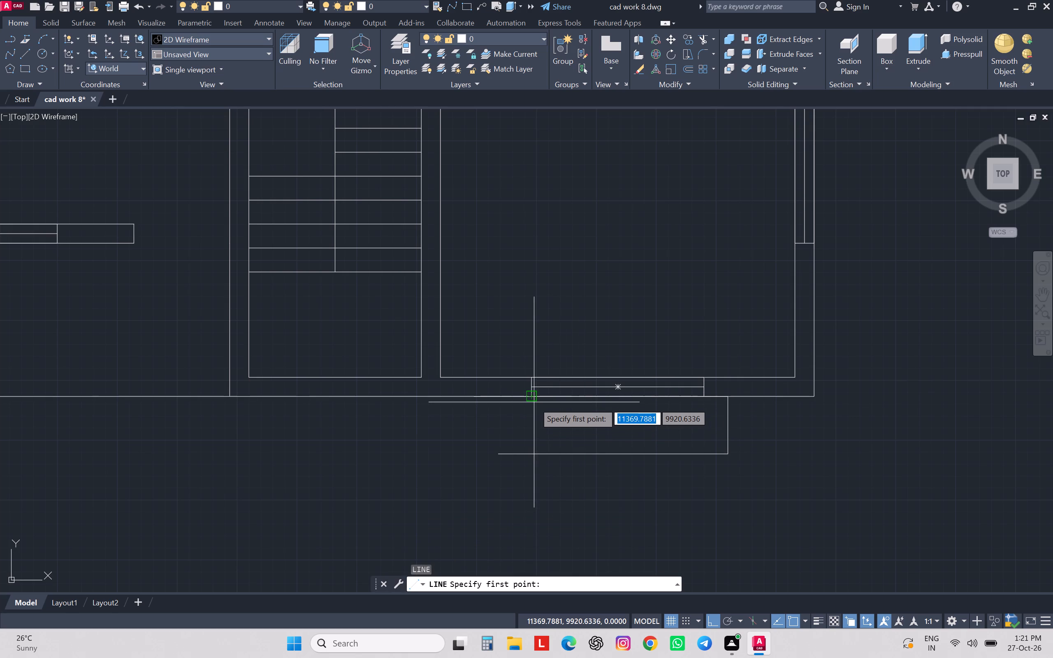
left_click(534, 399)
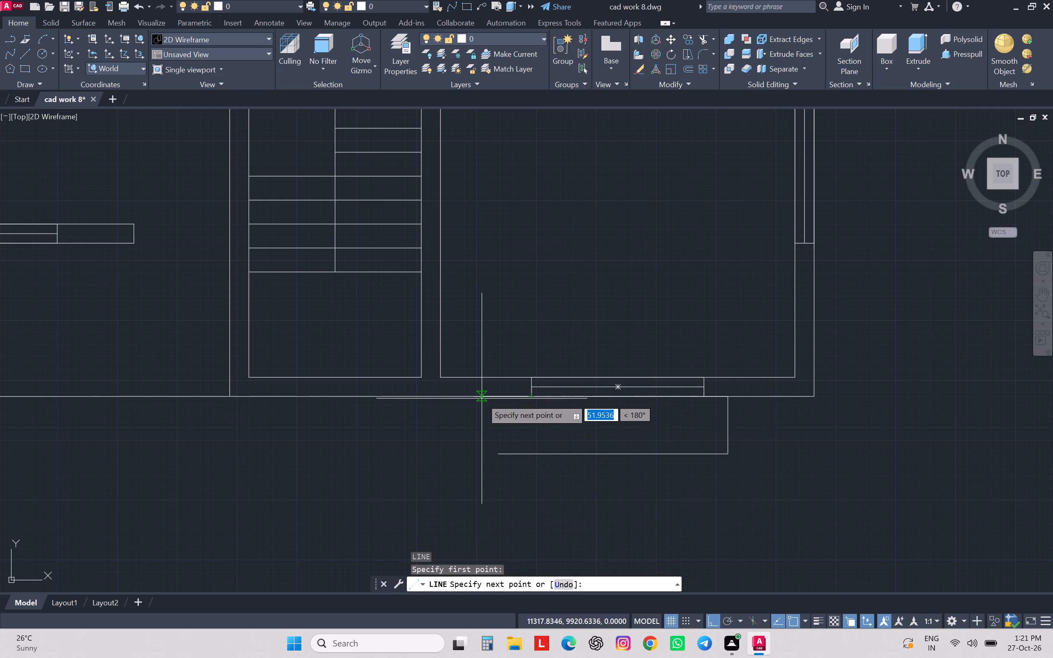
type("25")
key("Return")
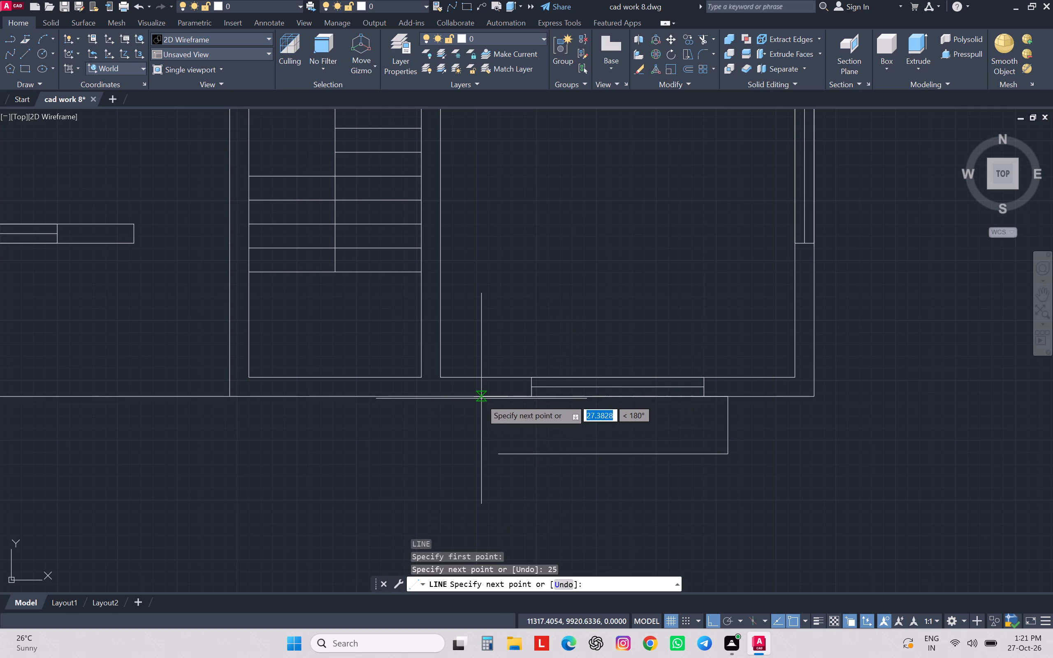
left_click(506, 450)
key("Escape")
key("Escape")
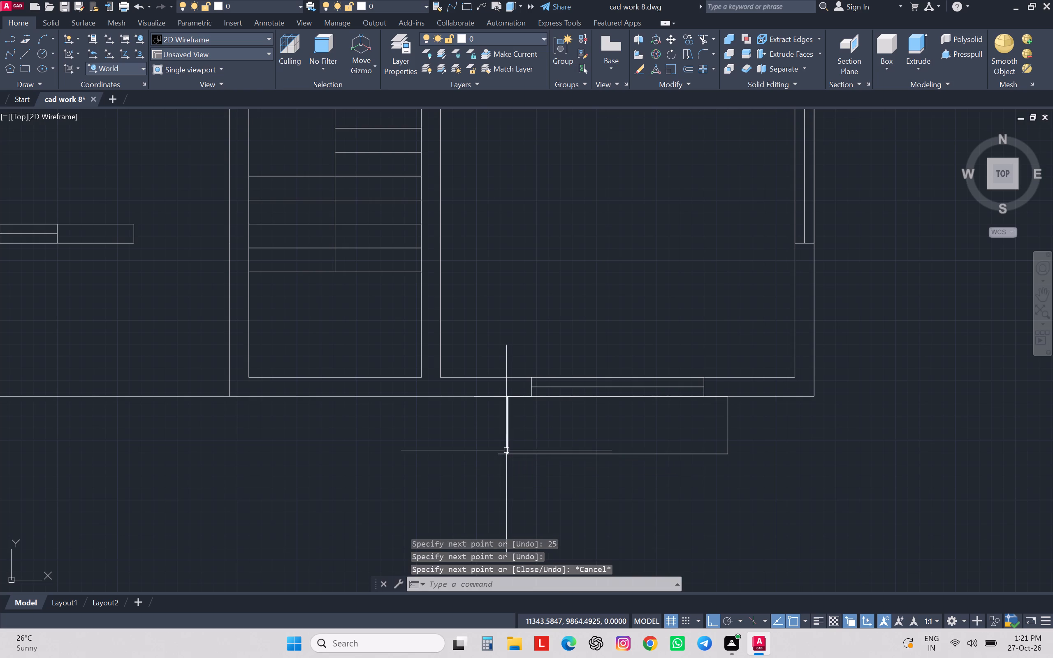
key("Escape")
key("Escape")
Trim the front line's overhang past the projection's west side and the surplus part of the 60-unit line along the wall.
type("tr")
key("space")
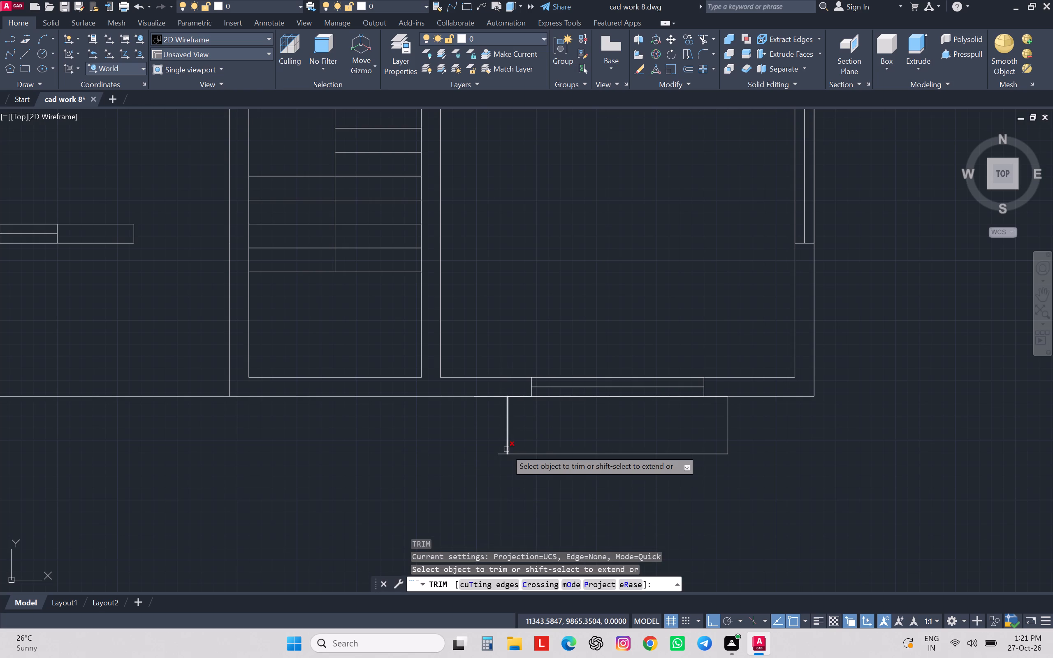
left_click(501, 452)
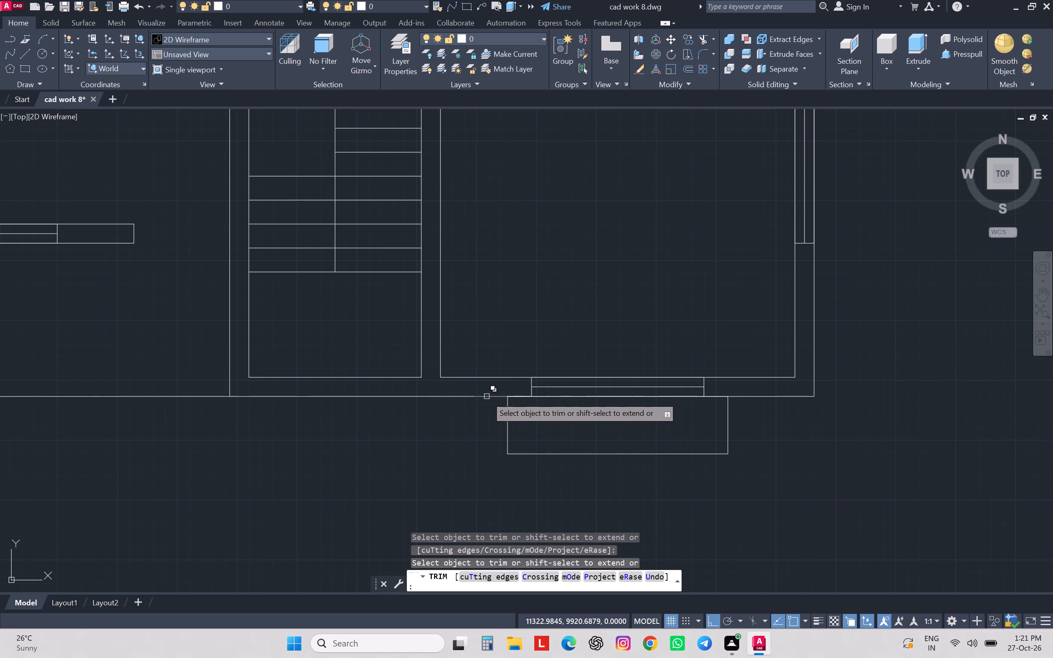
left_click(487, 396)
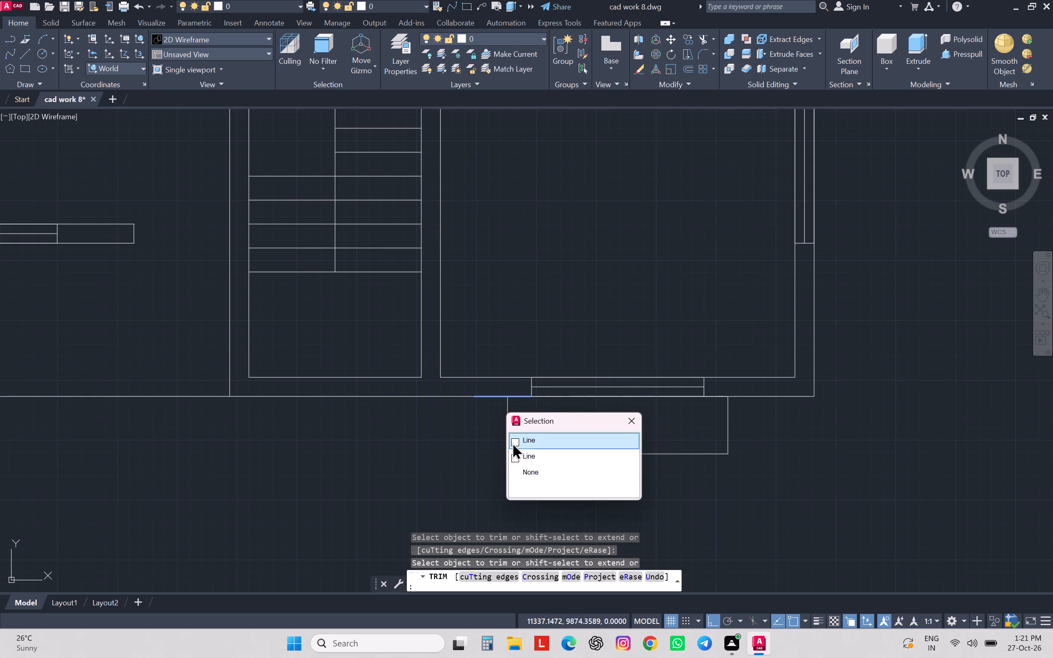
left_click(512, 443)
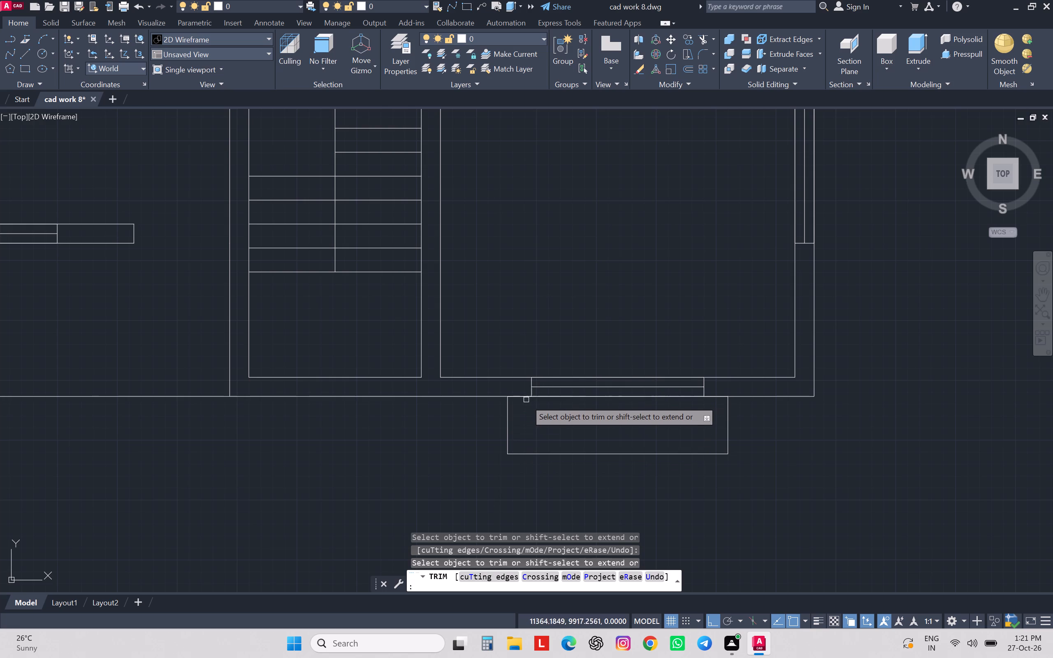
key("Escape")
key("Escape")
key("Escape")
key("Escape")
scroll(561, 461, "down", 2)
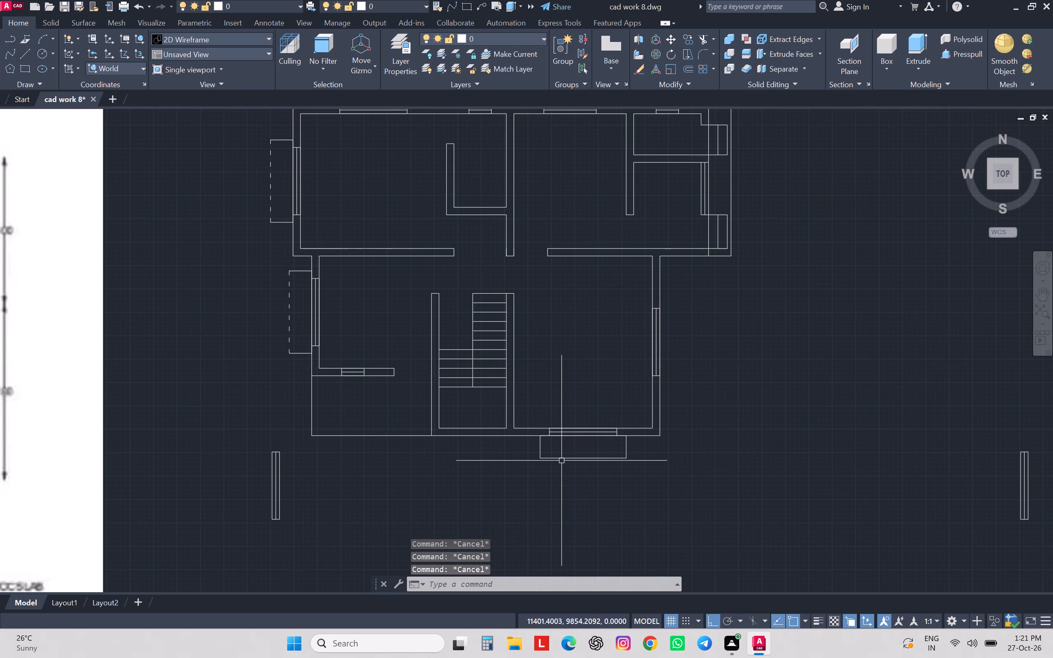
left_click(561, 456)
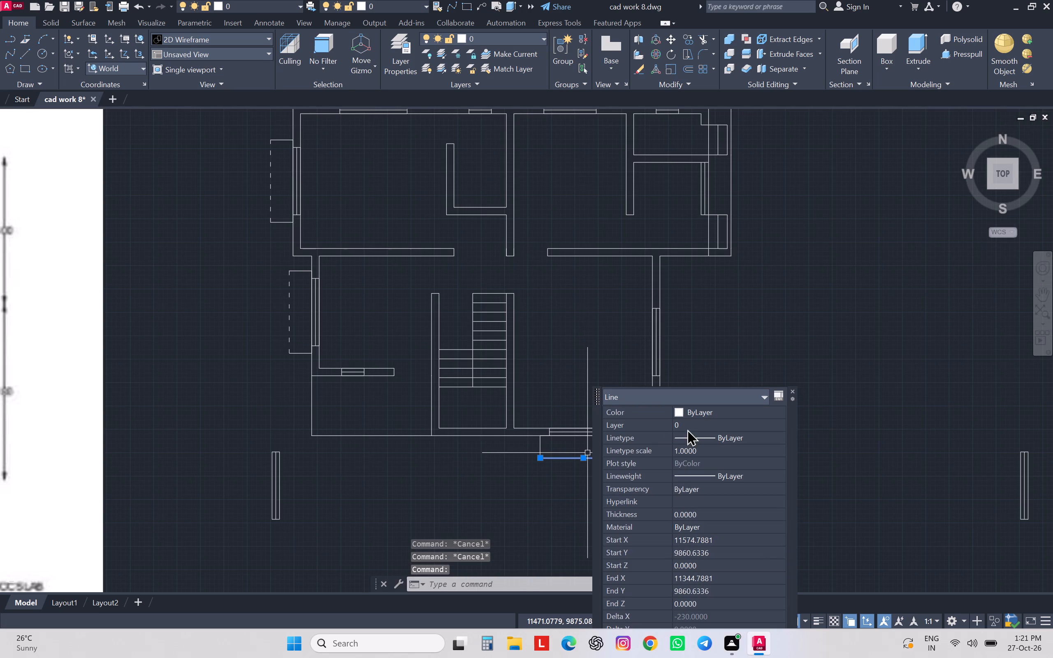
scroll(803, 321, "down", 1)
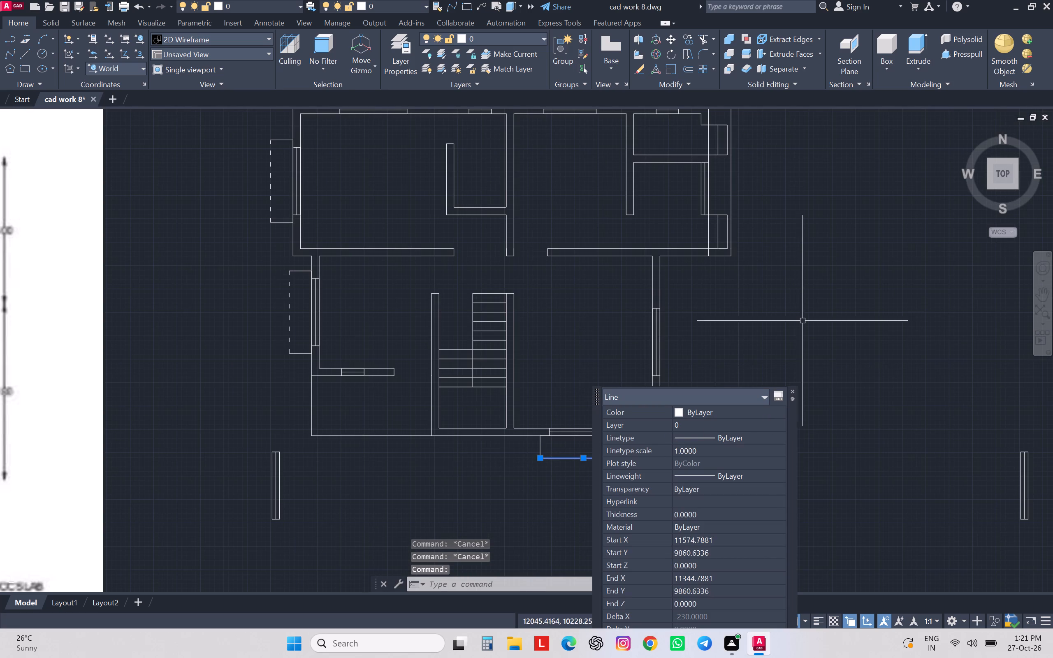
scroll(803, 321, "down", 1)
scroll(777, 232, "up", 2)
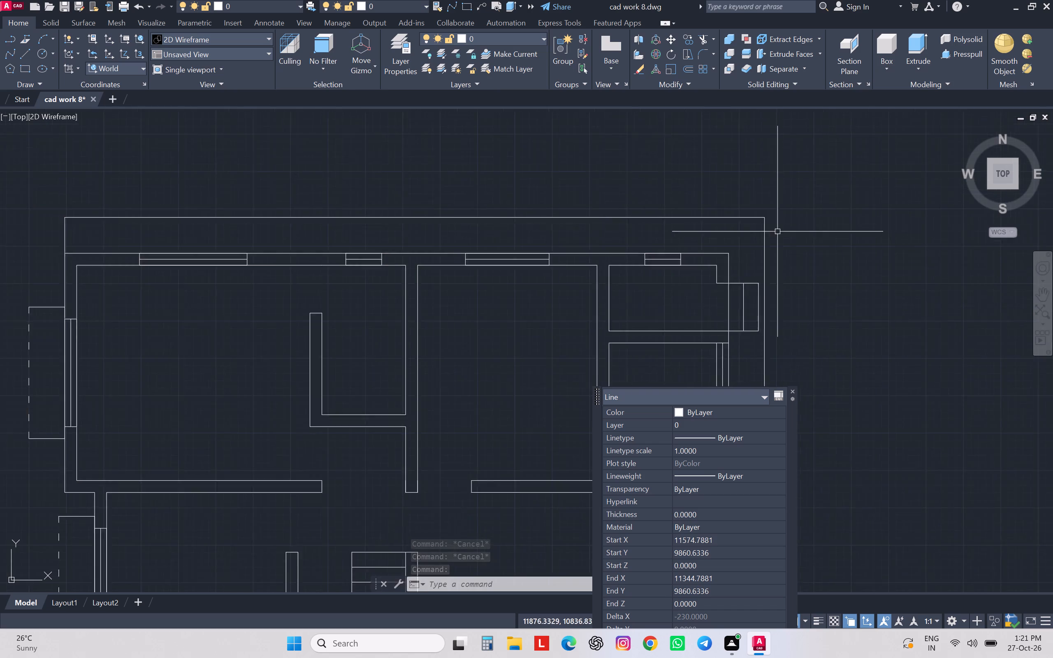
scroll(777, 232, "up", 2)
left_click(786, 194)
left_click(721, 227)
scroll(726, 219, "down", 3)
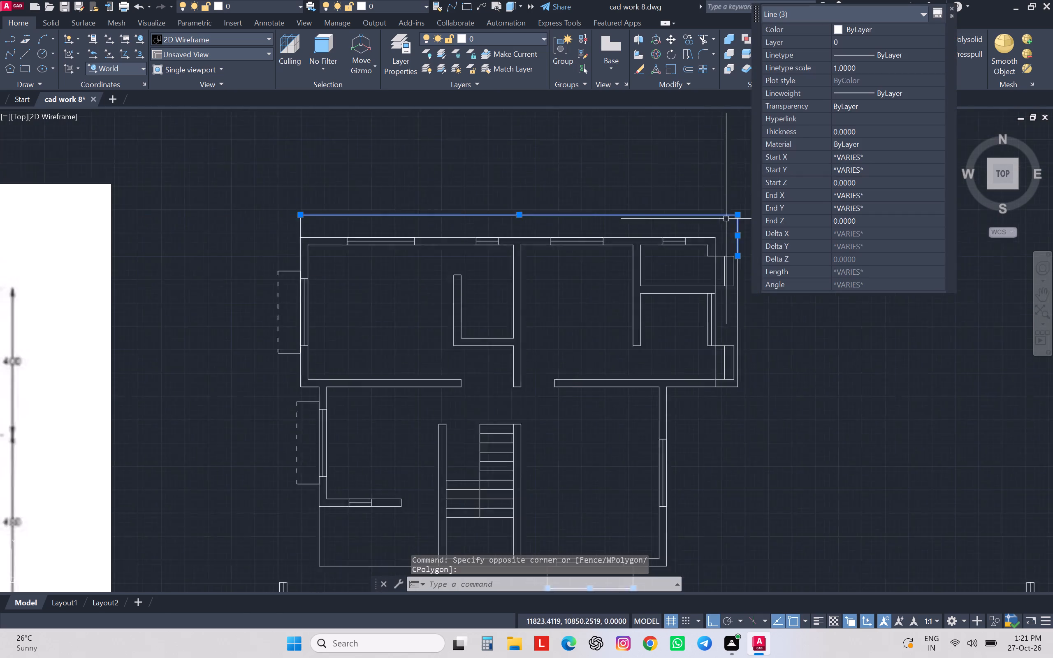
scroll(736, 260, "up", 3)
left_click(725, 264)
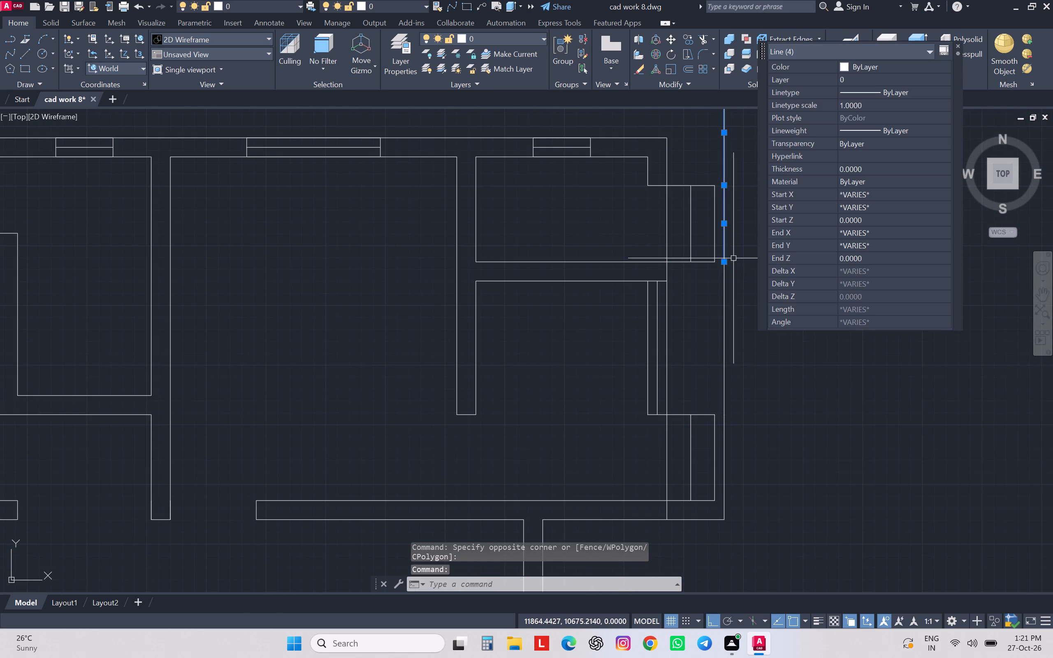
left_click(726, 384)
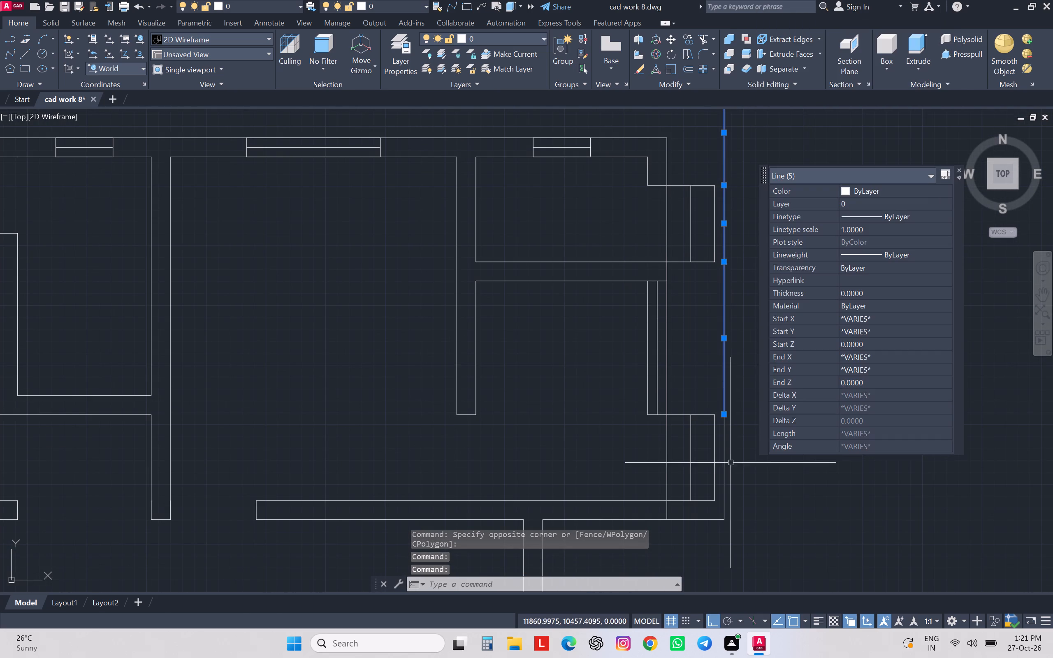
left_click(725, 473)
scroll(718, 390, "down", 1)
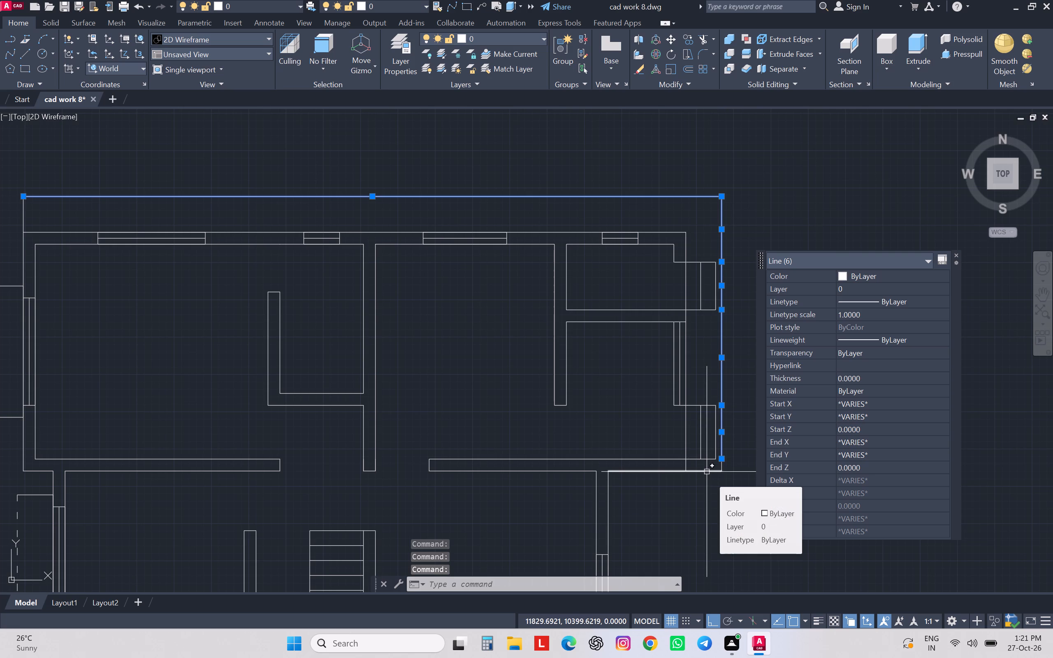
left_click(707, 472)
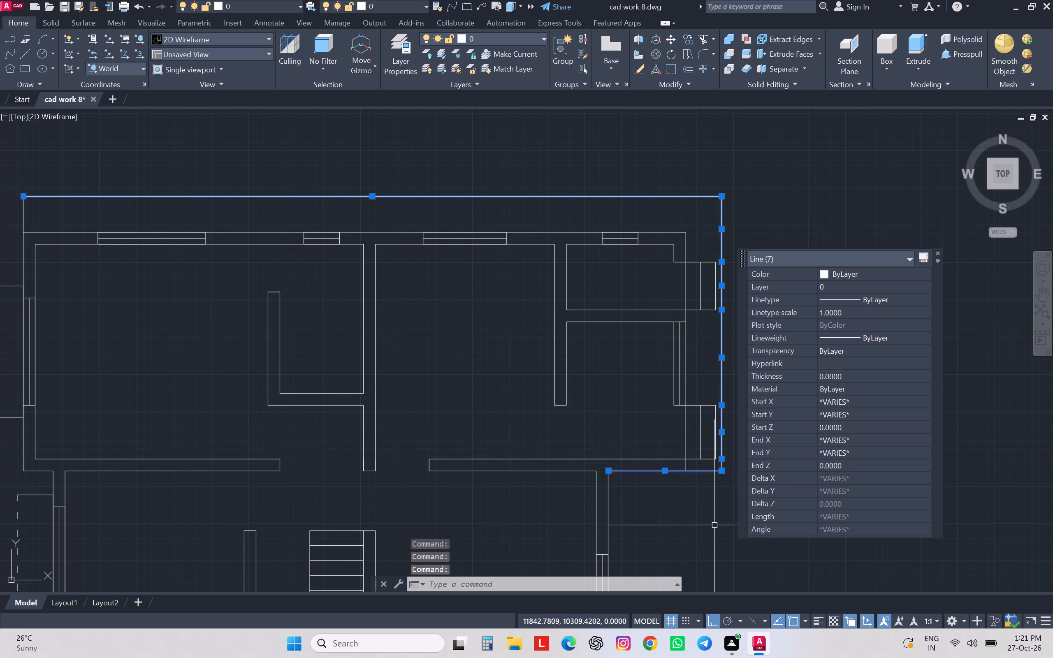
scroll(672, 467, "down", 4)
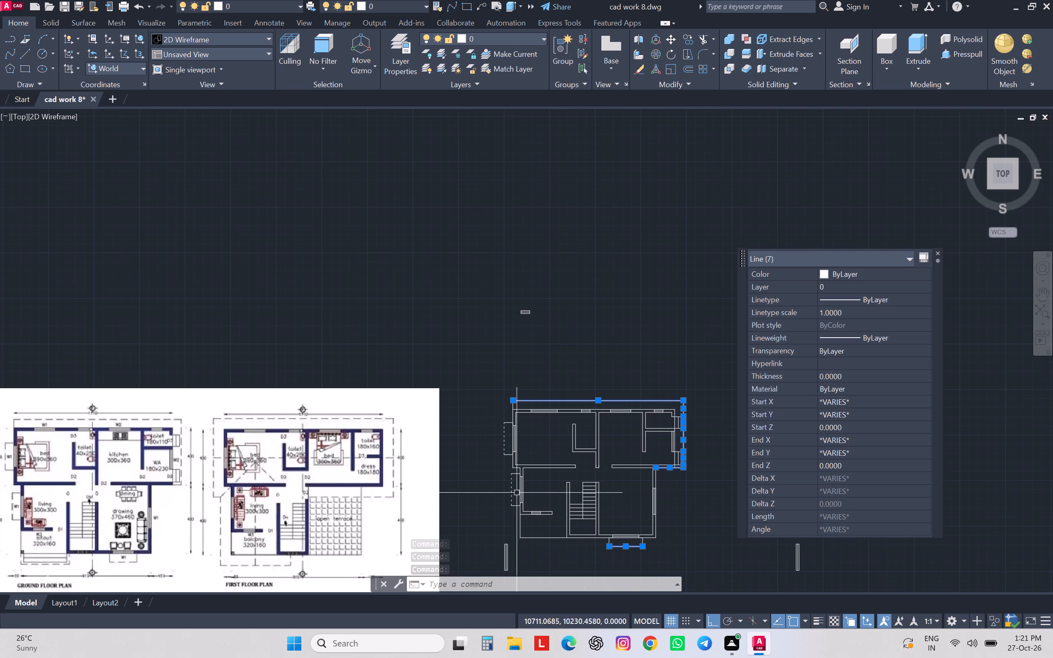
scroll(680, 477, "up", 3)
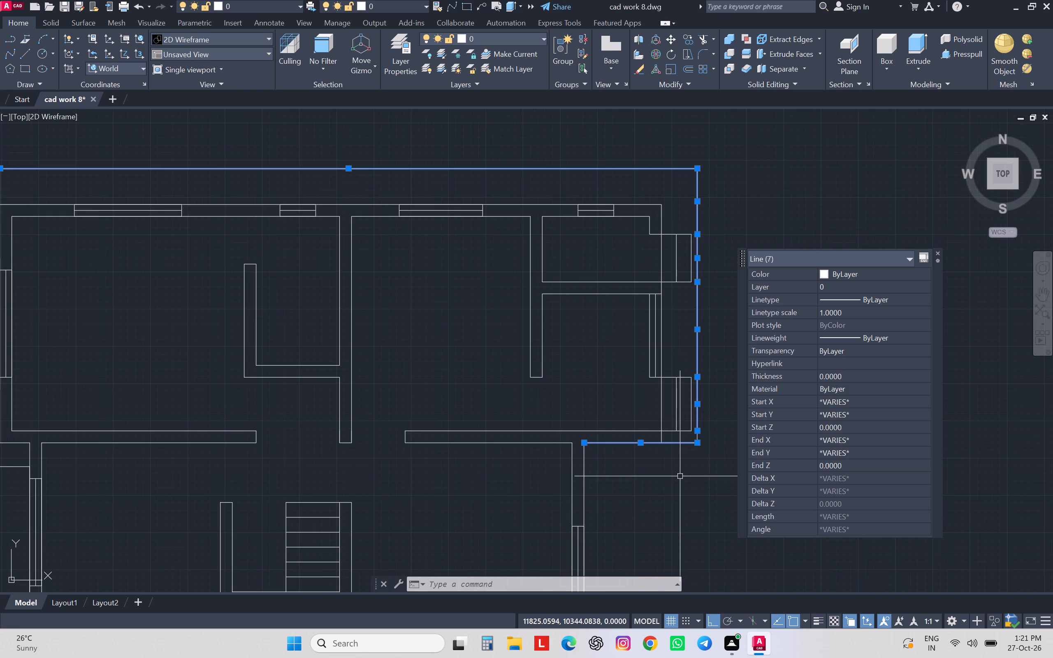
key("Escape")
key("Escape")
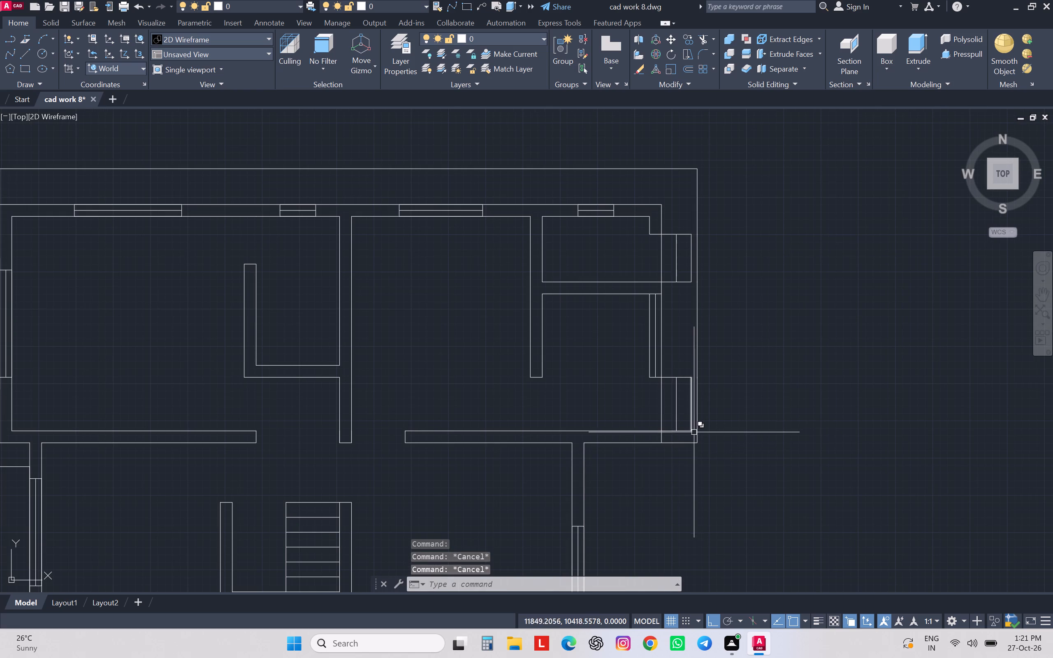
Delete the four short collinear line segments on the lower part of the outer outline's east side.
left_click(697, 439)
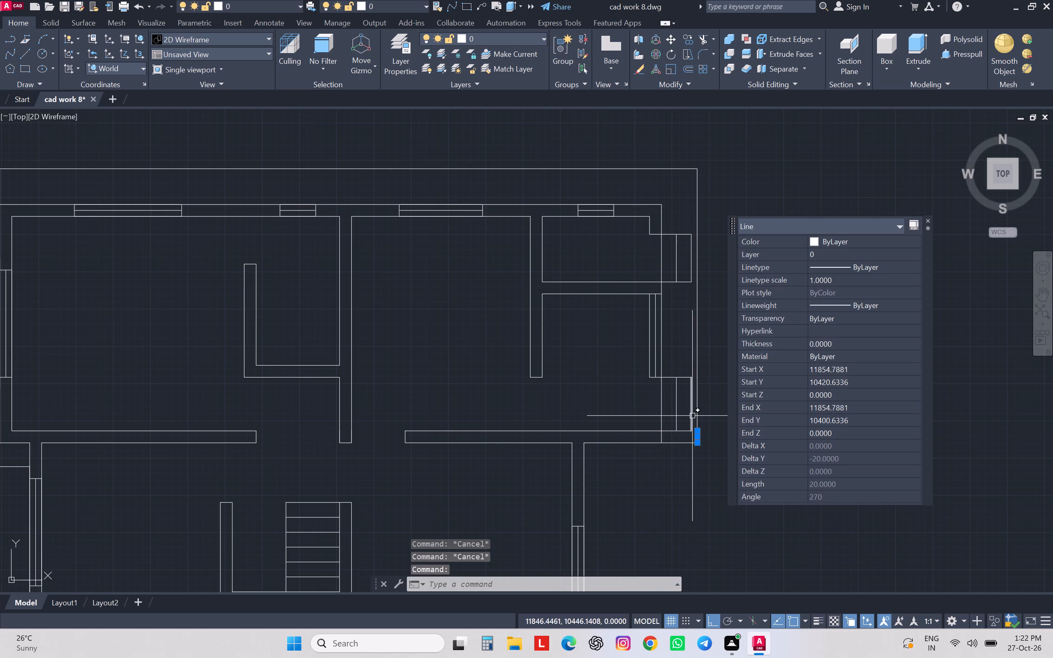
left_click(698, 416)
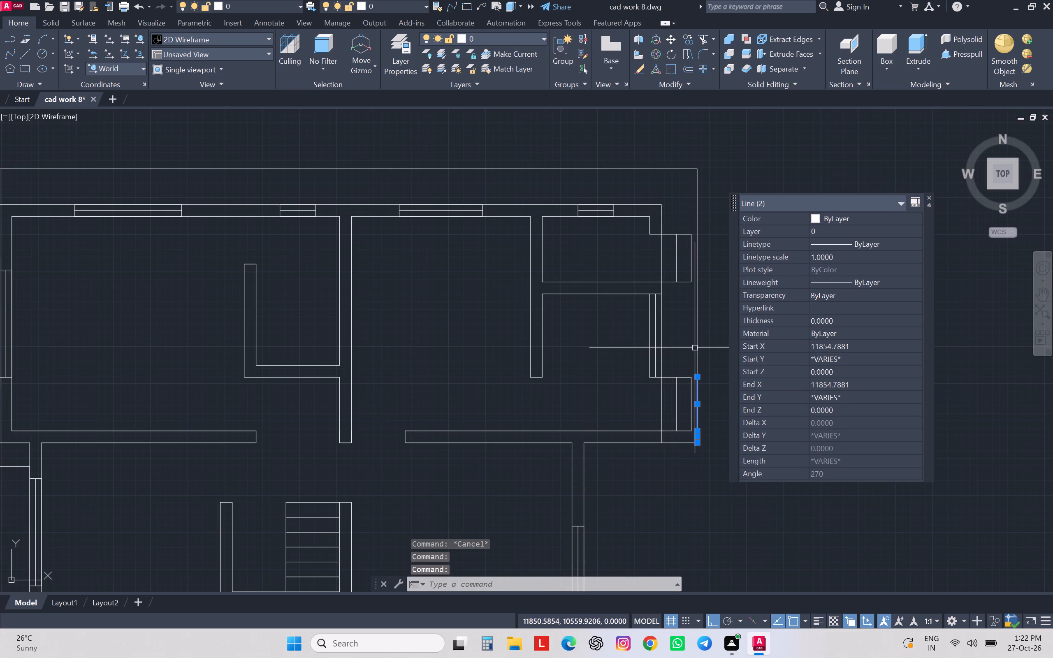
left_click(697, 348)
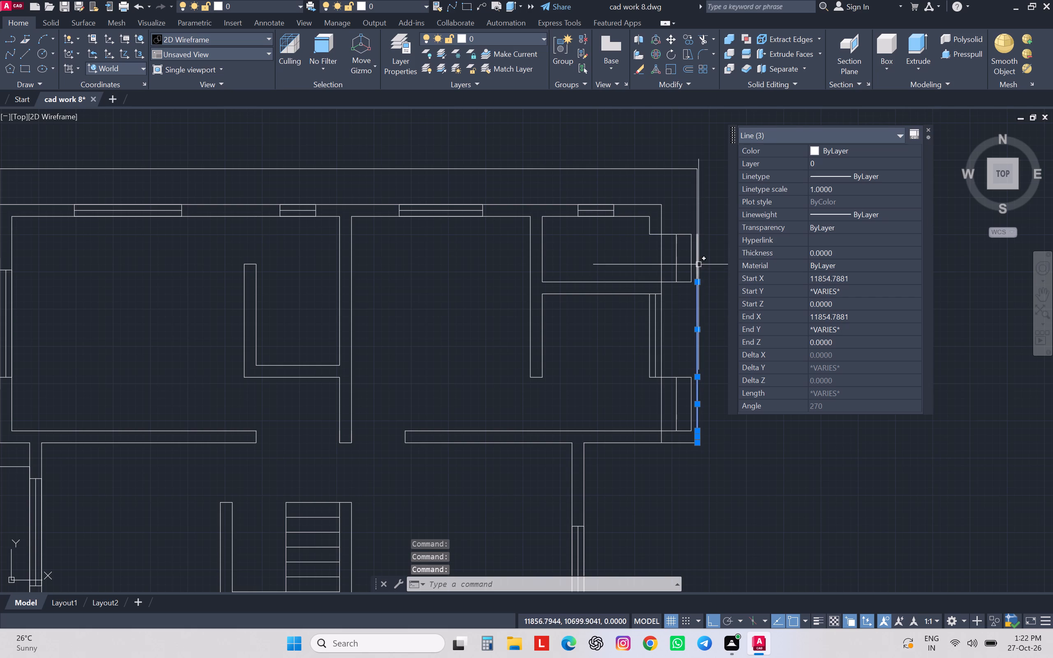
left_click(698, 264)
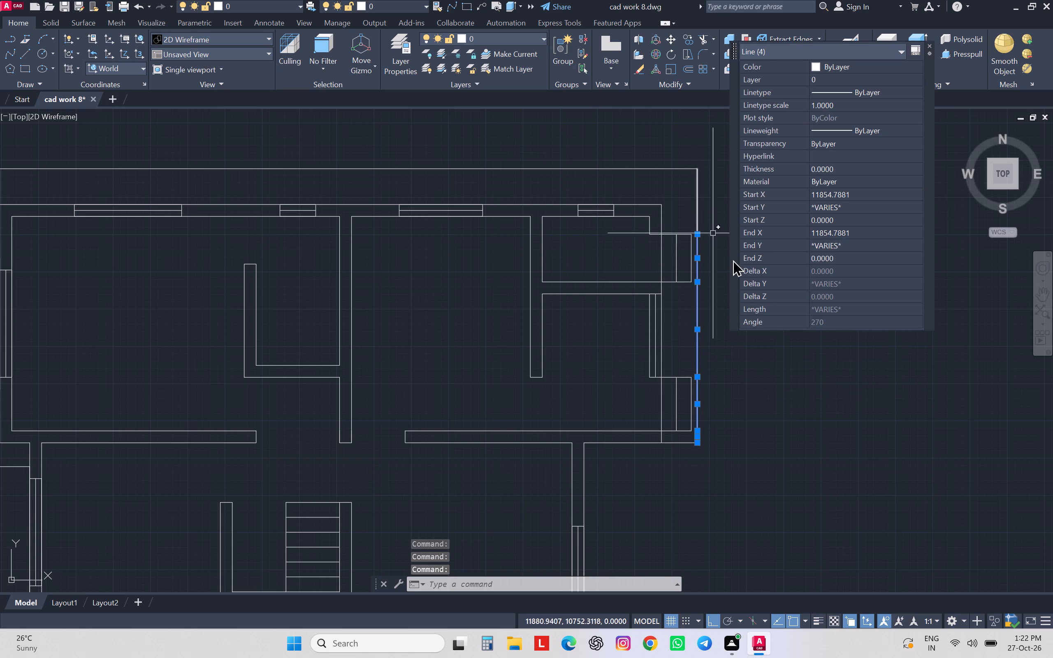
key("Delete")
Extend the outer outline's remaining east line south to meet the wall line at the lower corner.
type("ex")
key("space")
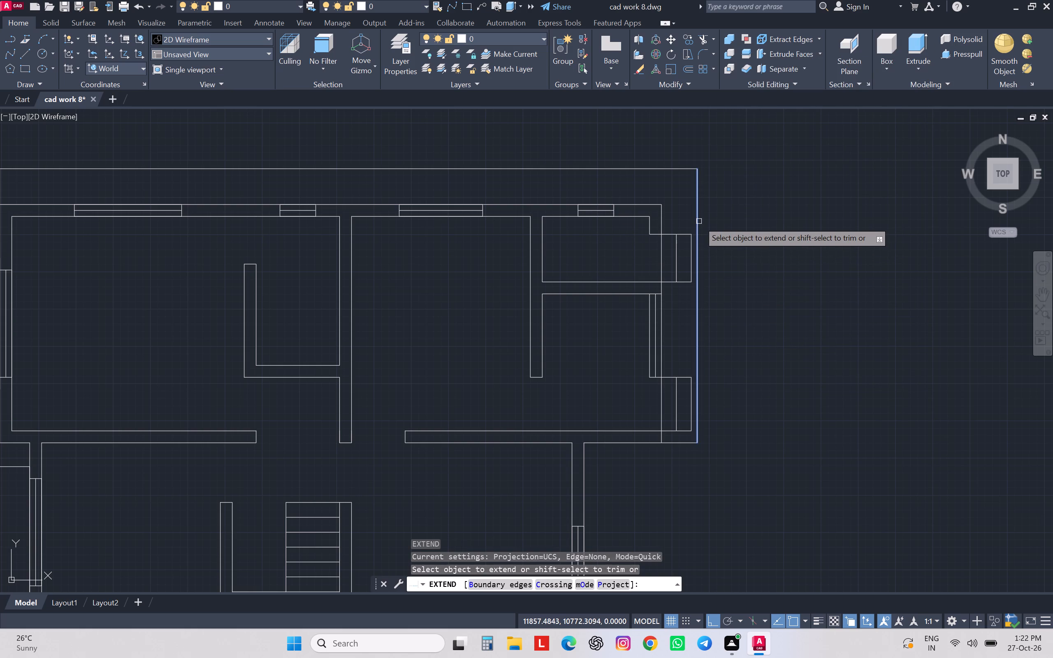
left_click(699, 221)
key("Escape")
key("Escape")
key("Escape")
key("Escape")
Move the outer outline's east and north lines and the south window projection's front line to Layer3.
left_click_drag(709, 306, 705, 308)
left_click(692, 320)
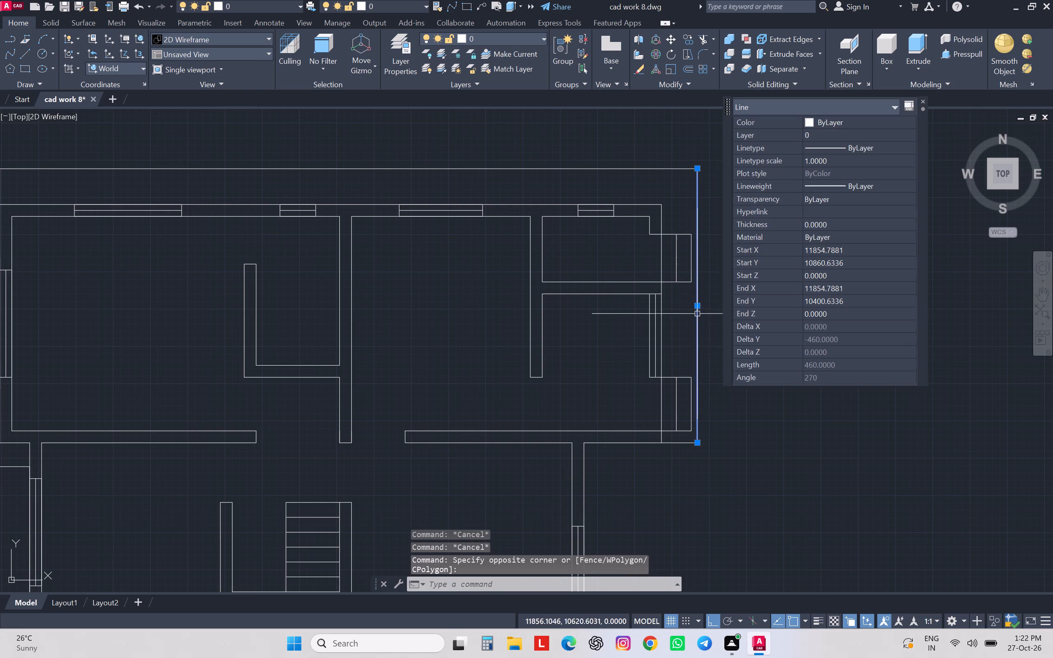
left_click(652, 152)
left_click(621, 185)
scroll(620, 185, "down", 2)
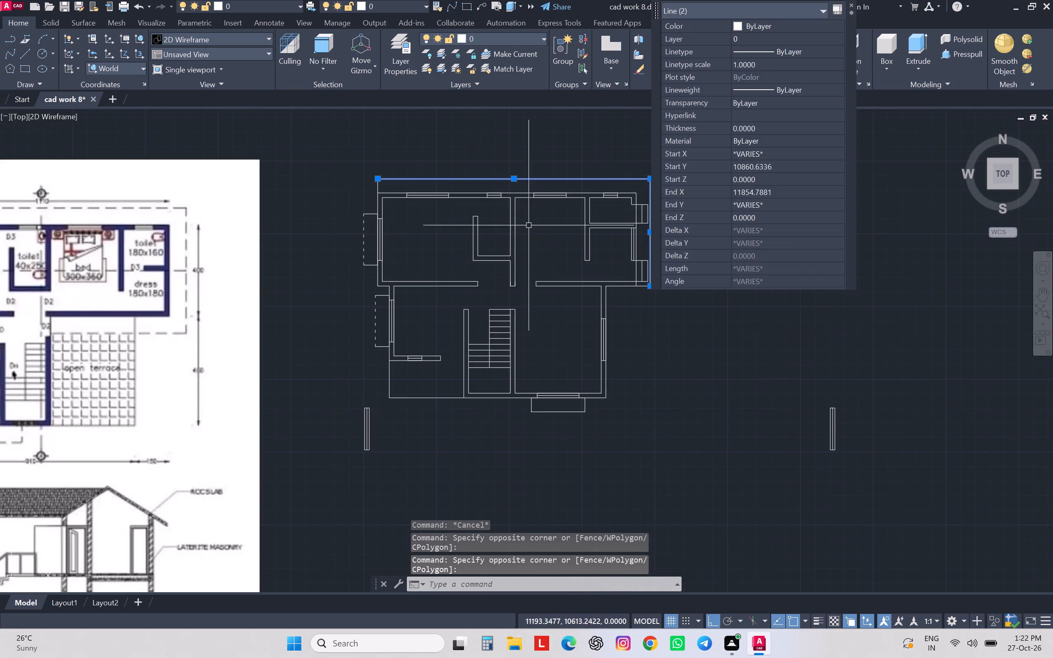
scroll(557, 403, "down", 1)
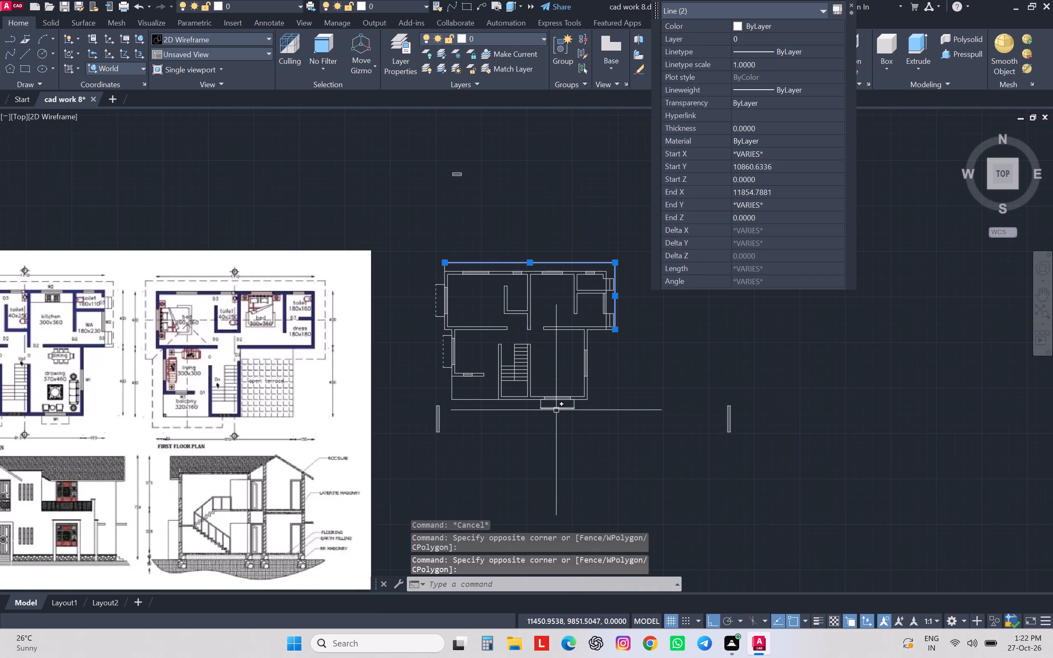
scroll(557, 408, "up", 5)
left_click(563, 398)
left_click(515, 463)
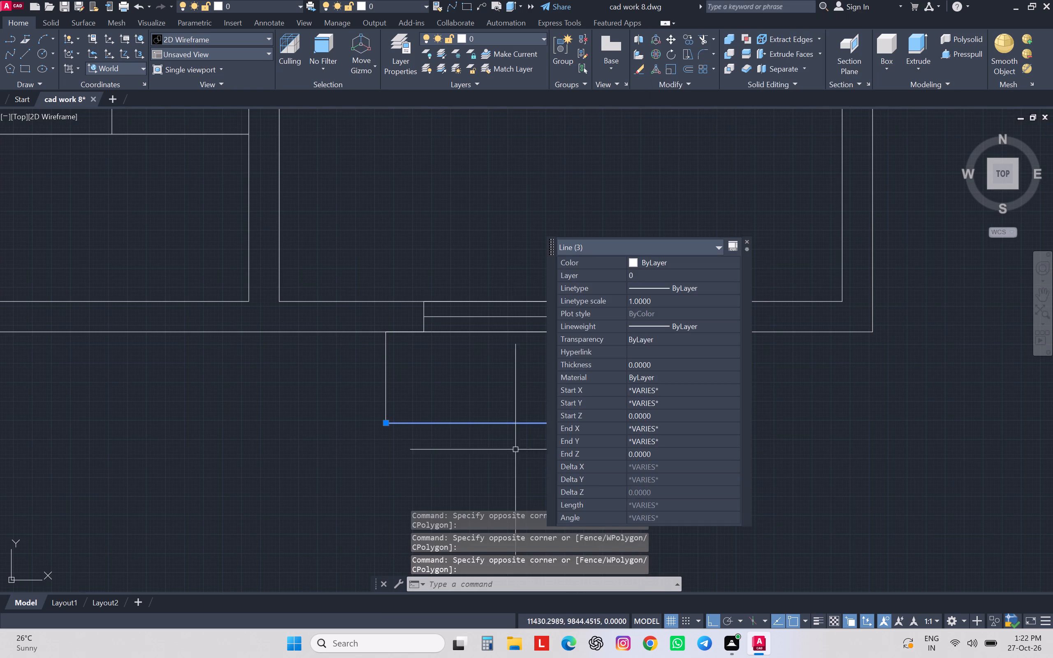
left_click(543, 39)
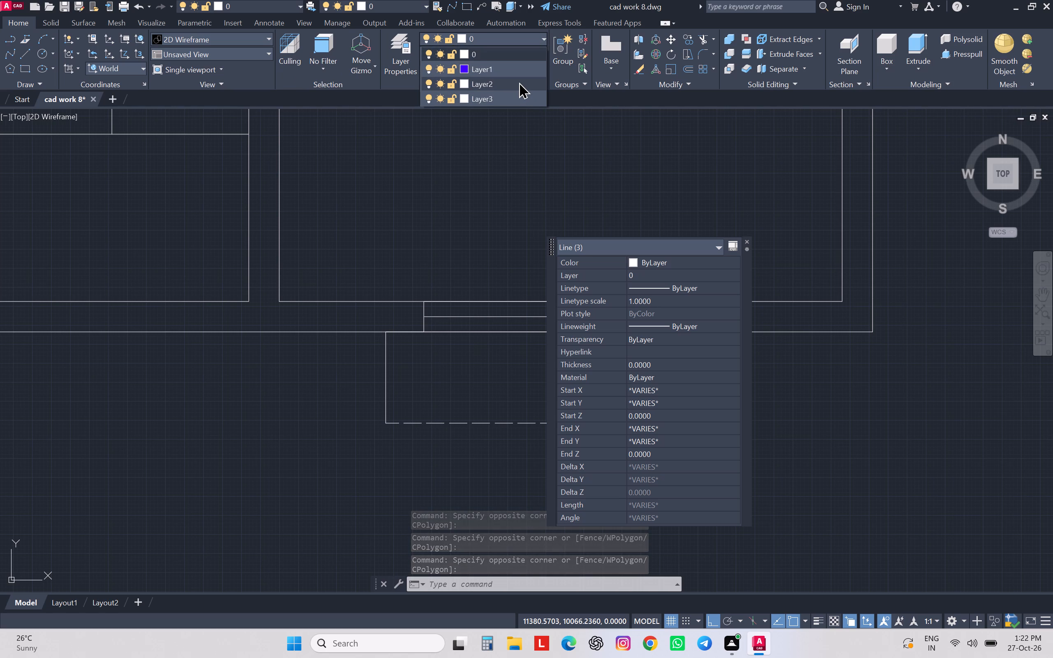
left_click(518, 102)
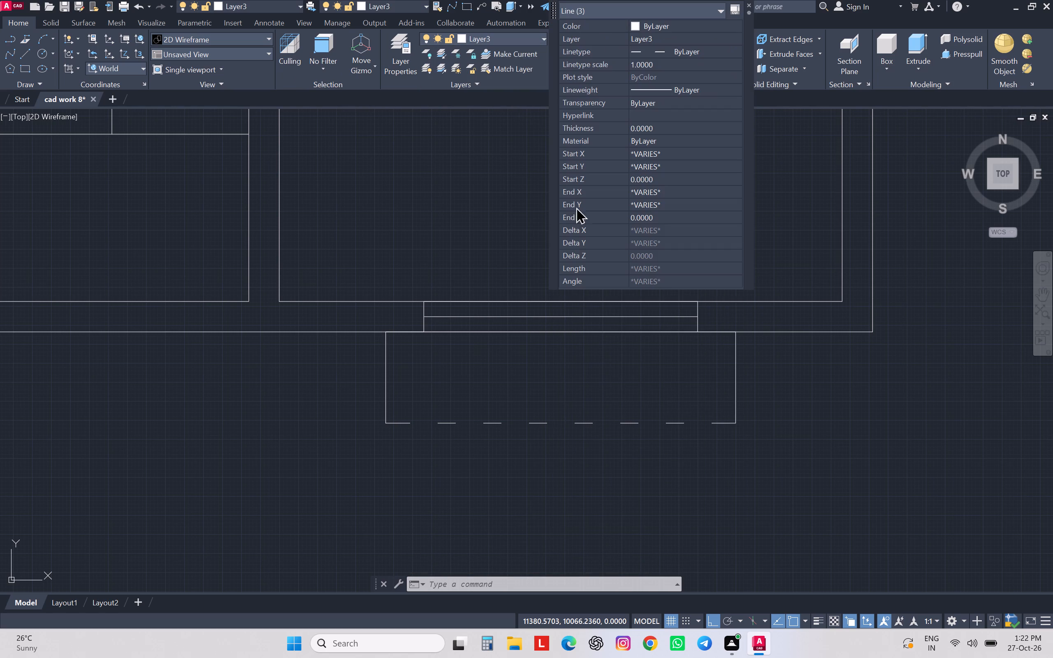
key("Escape")
key("Escape")
scroll(743, 420, "down", 2)
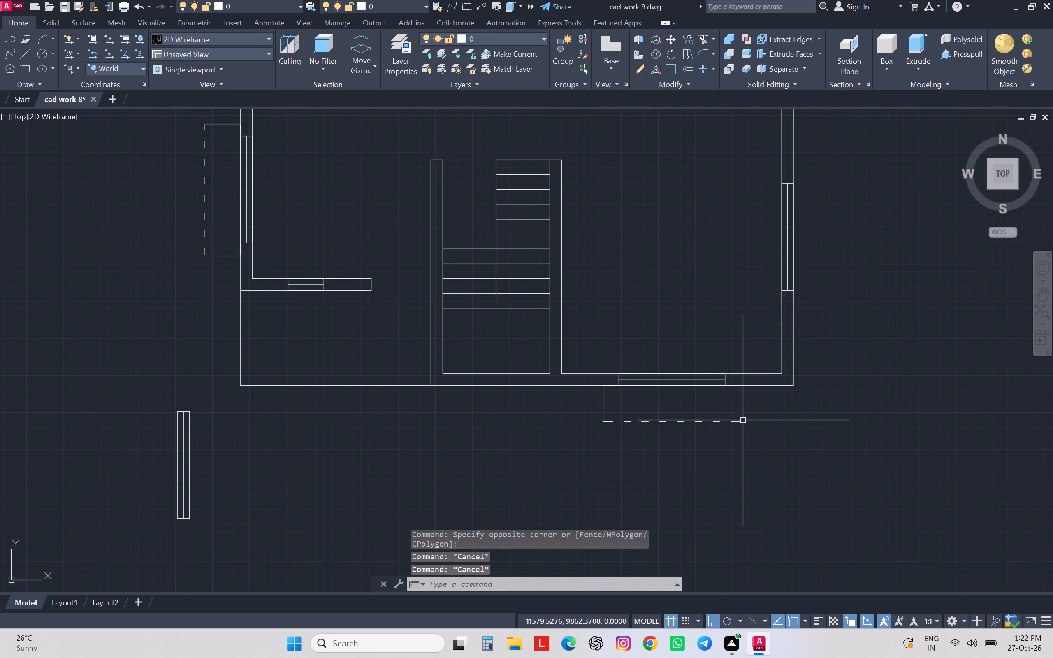
scroll(743, 420, "down", 3)
key("Escape")
key("Escape")
key("Escape")
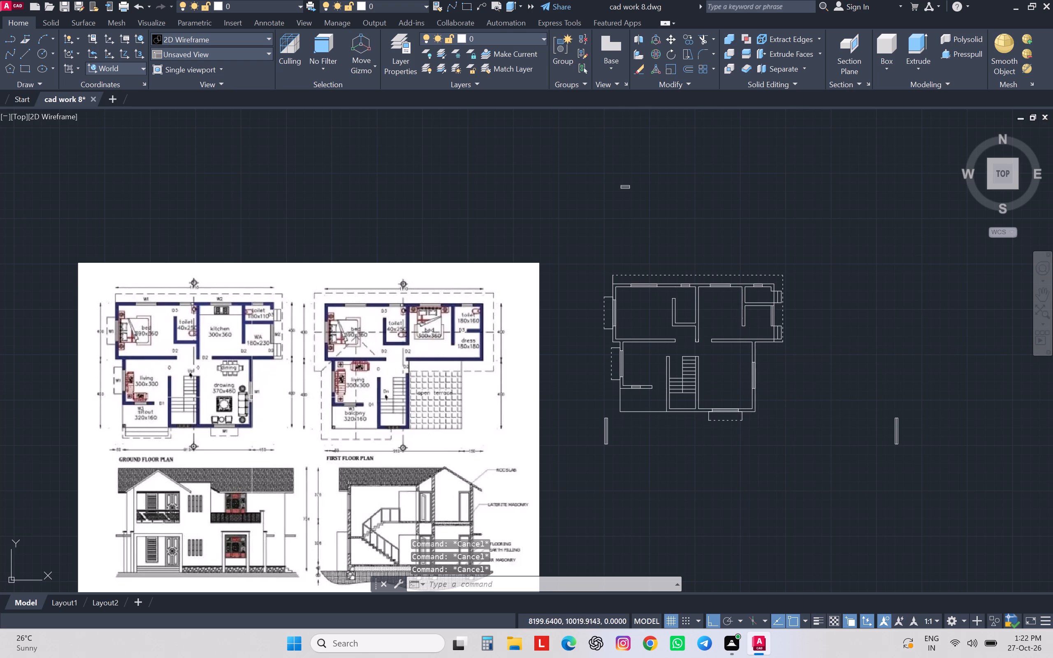
Open the cad work 7 drawing from the Documents folder.
scroll(250, 392, "up", 1)
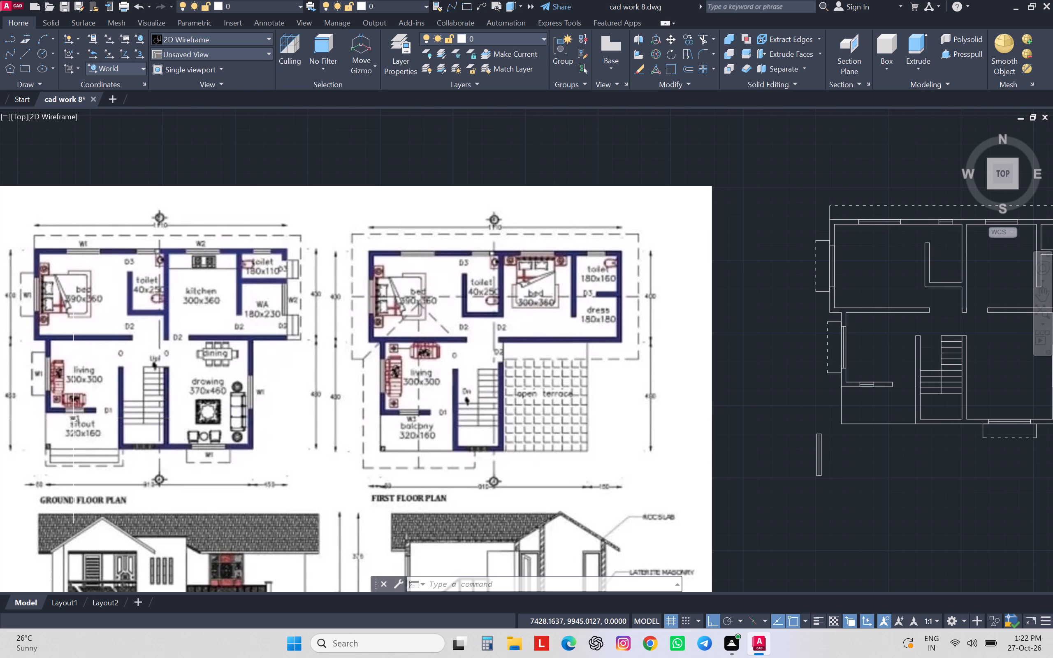
scroll(73, 418, "down", 2)
left_click(15, 2)
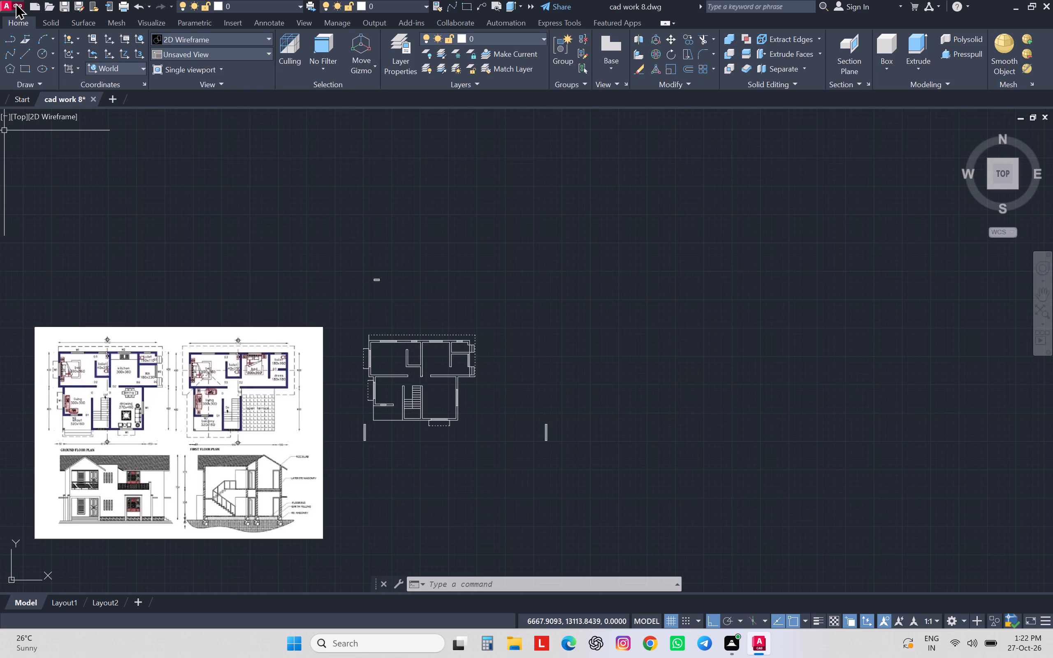
left_click(45, 110)
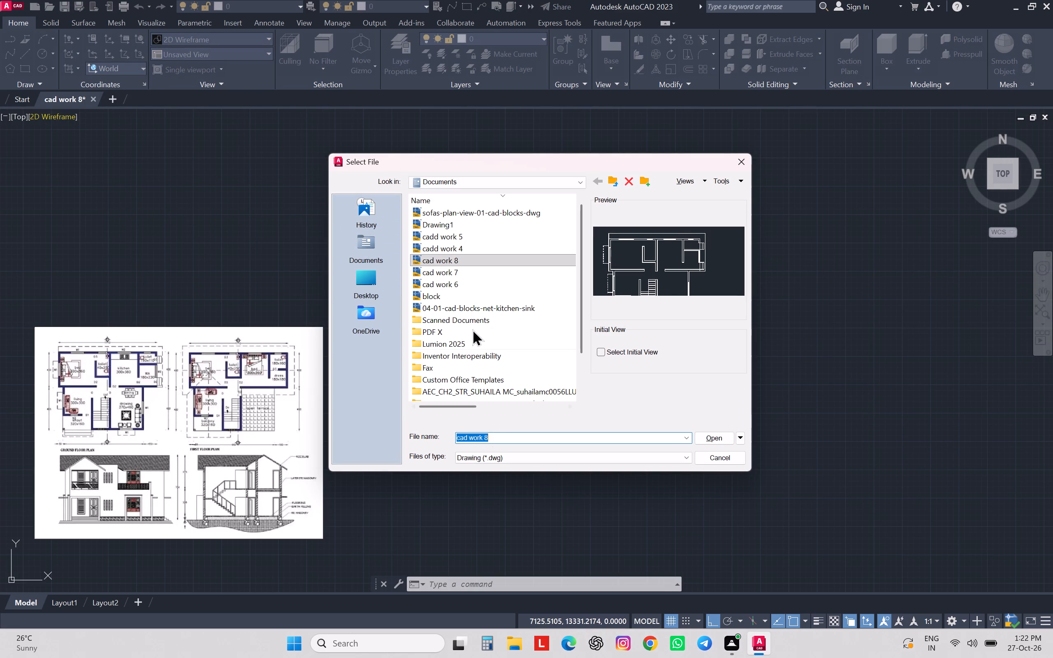
left_click(453, 271)
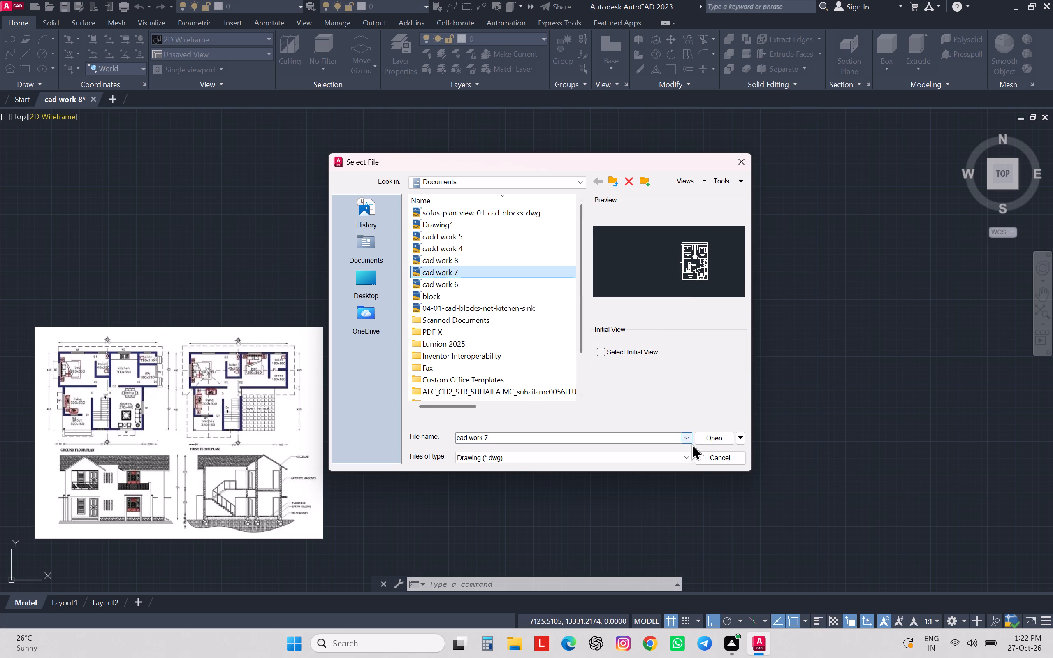
left_click(710, 439)
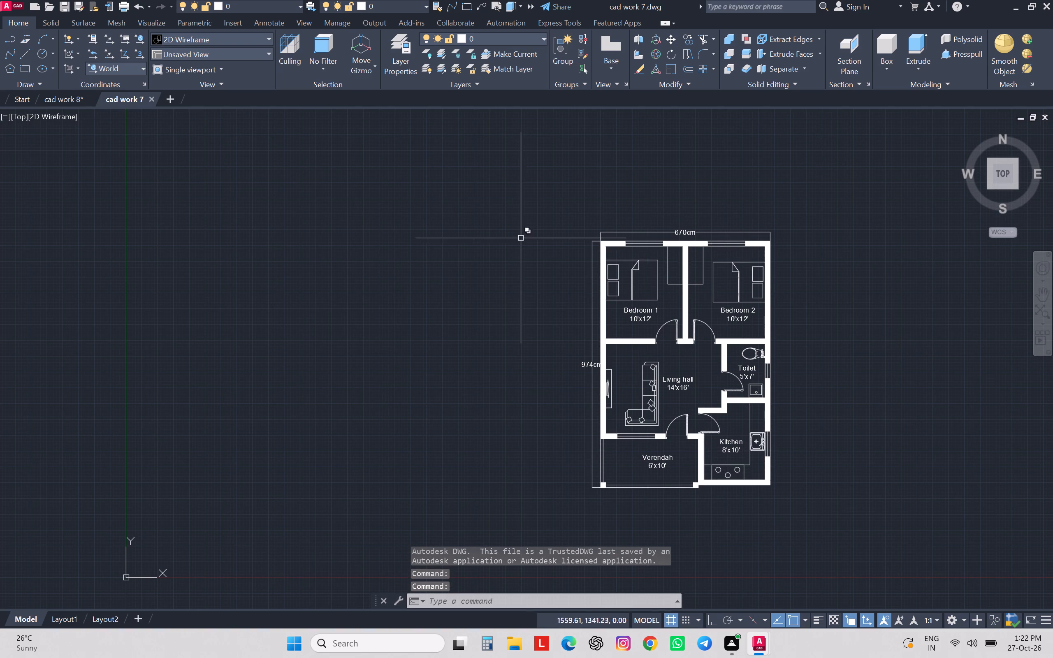
Open the cad work 6 drawing from the recent documents and view its whole floor plan.
left_click(16, 4)
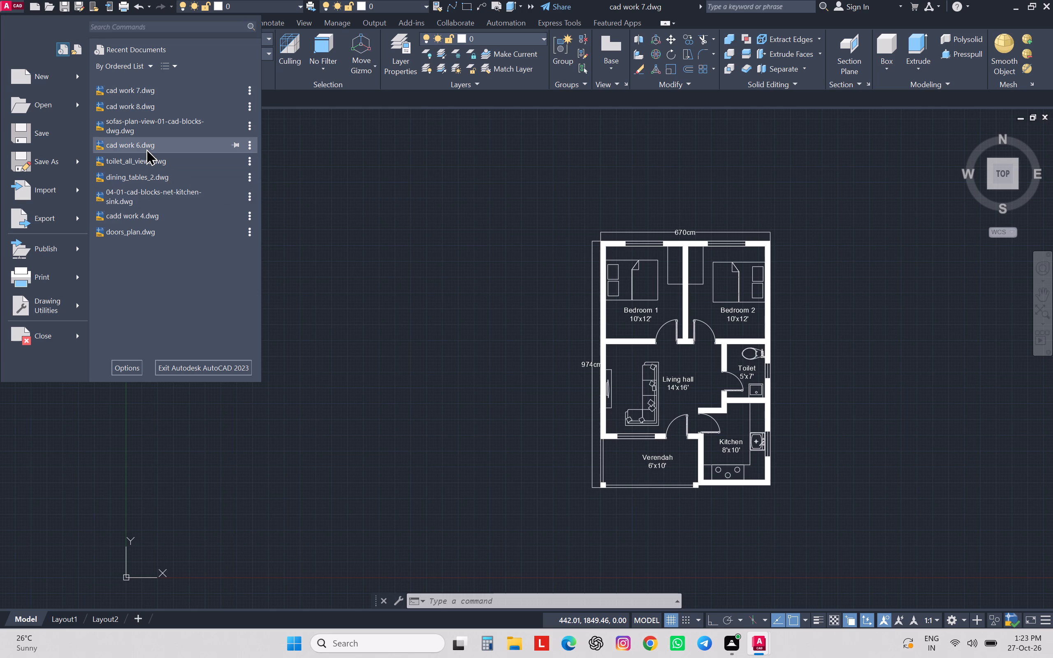
left_click_drag(146, 148, 147, 144)
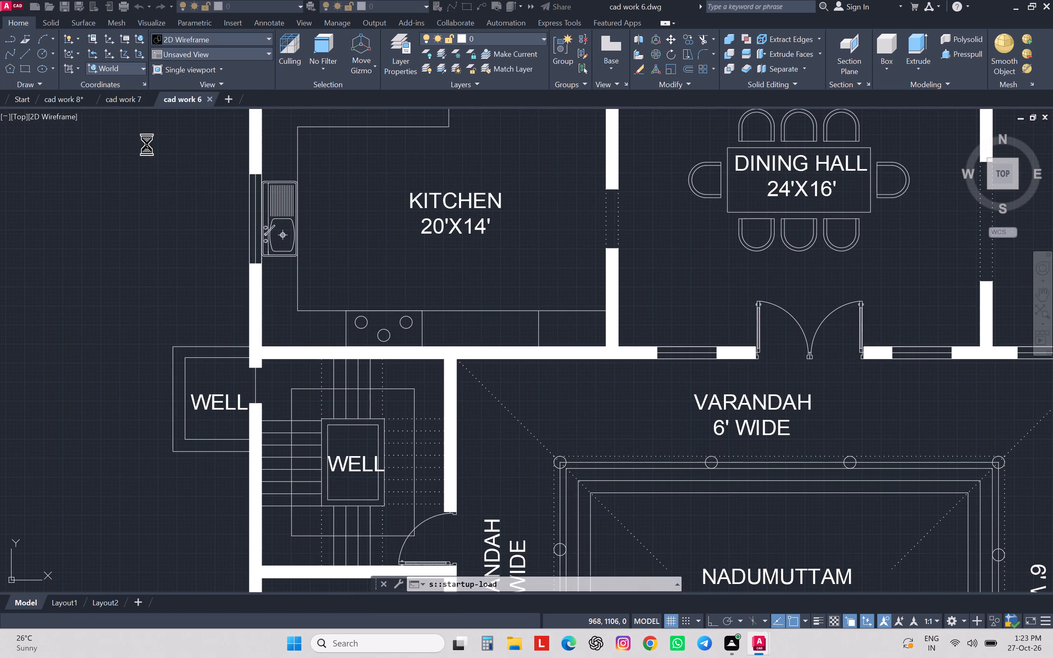
scroll(531, 348, "up", 1)
scroll(531, 348, "down", 2)
scroll(598, 386, "down", 2)
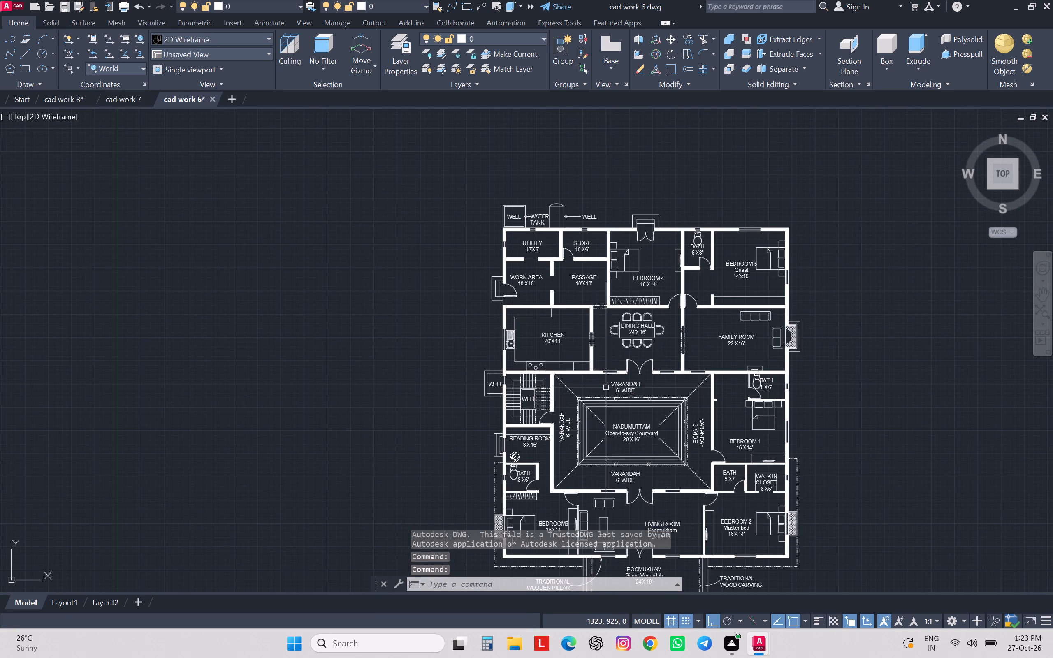
scroll(616, 386, "down", 1)
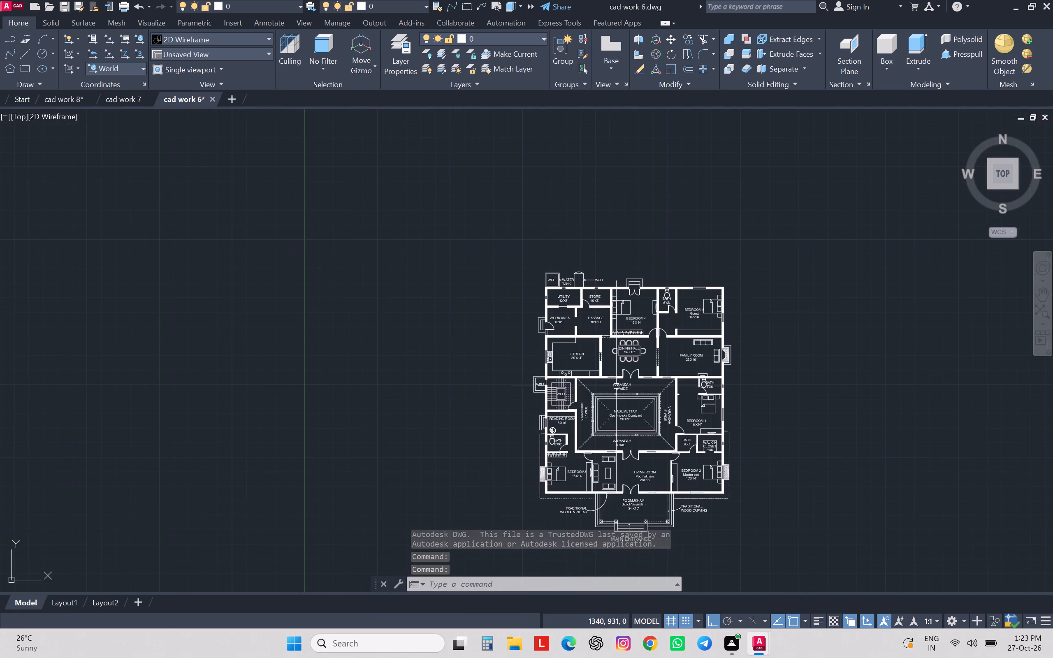
Return to the cad work 8 drawing and offset the kitchen's inner north wall line 60 into the room.
left_click(62, 102)
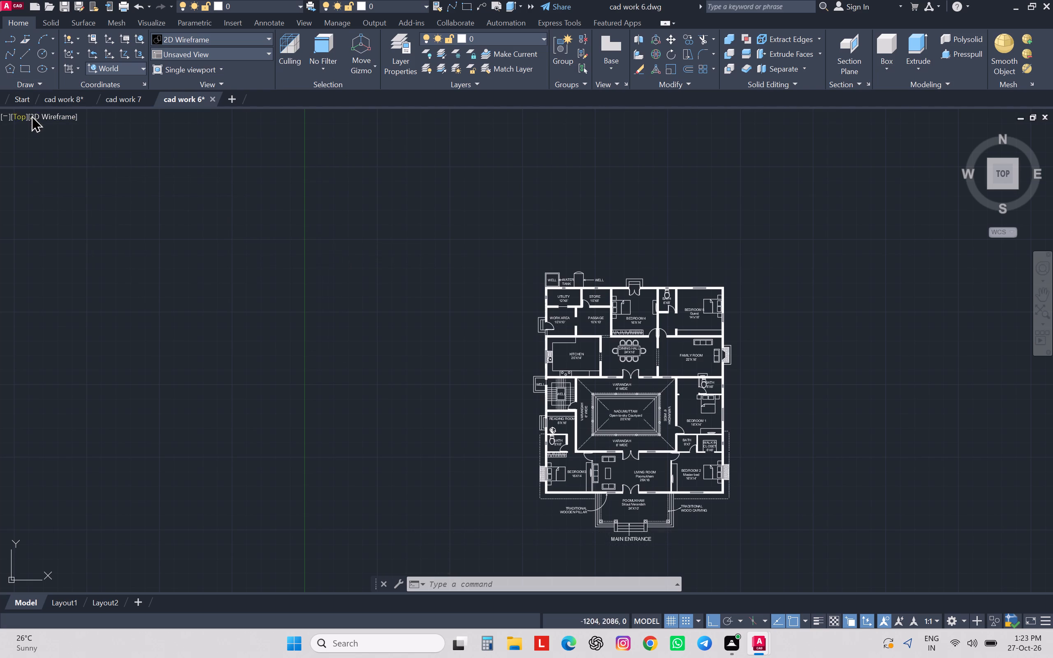
left_click(63, 96)
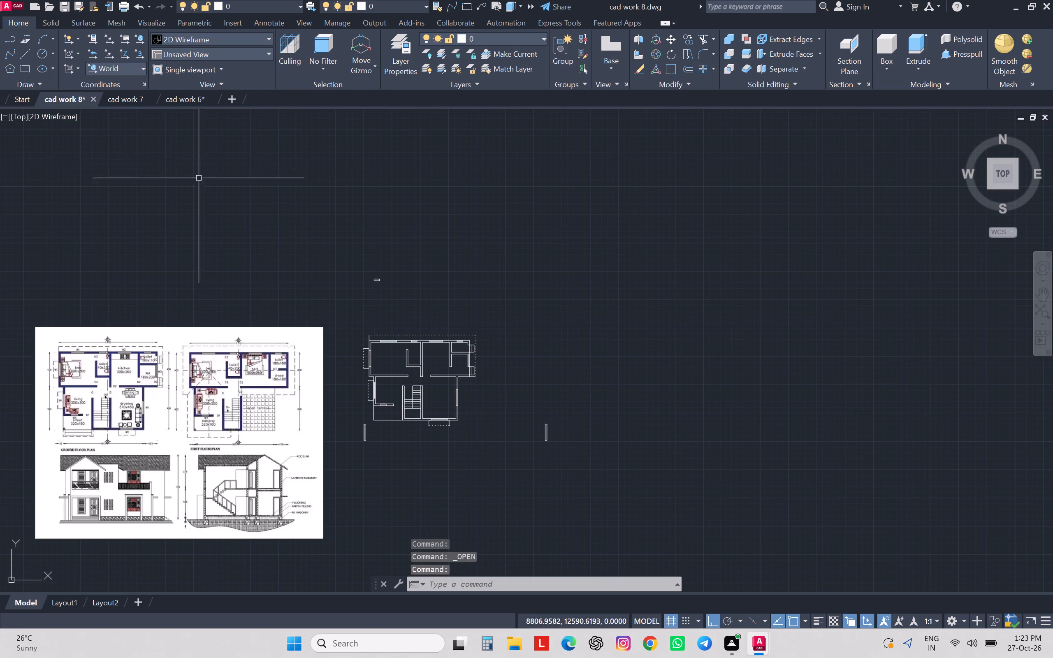
scroll(152, 398, "up", 3)
scroll(151, 386, "down", 2)
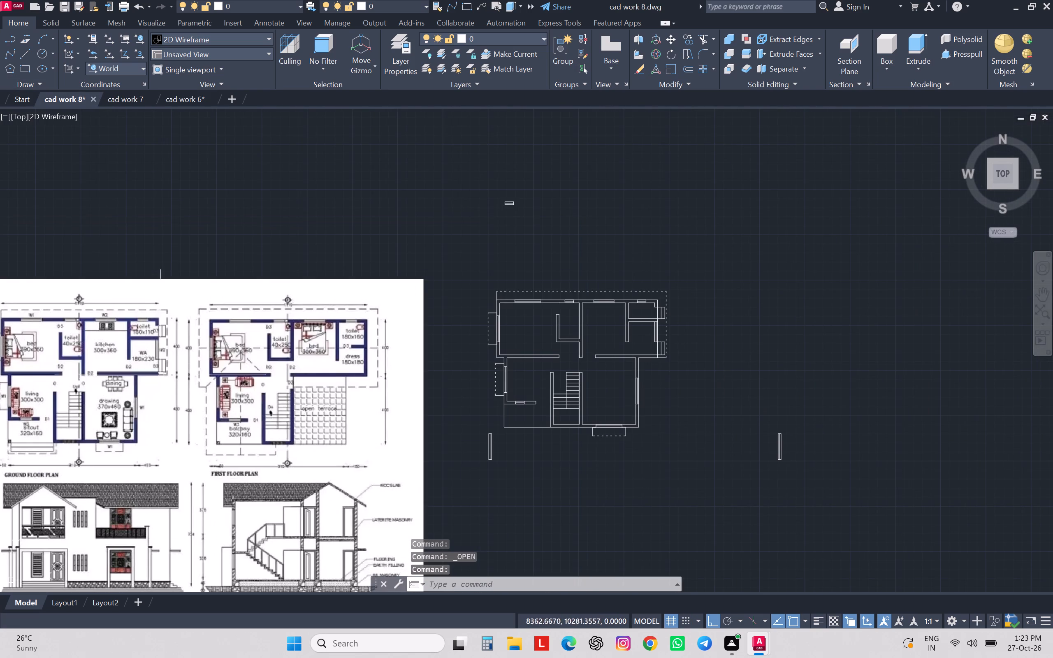
scroll(90, 330, "up", 2)
scroll(90, 330, "down", 3)
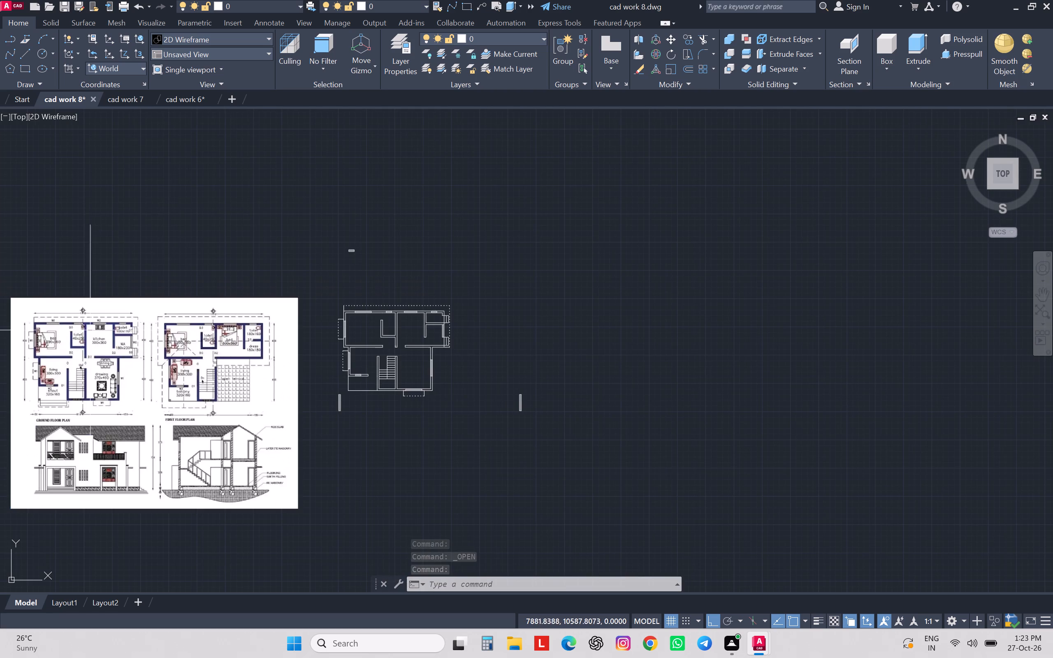
scroll(435, 327, "up", 2)
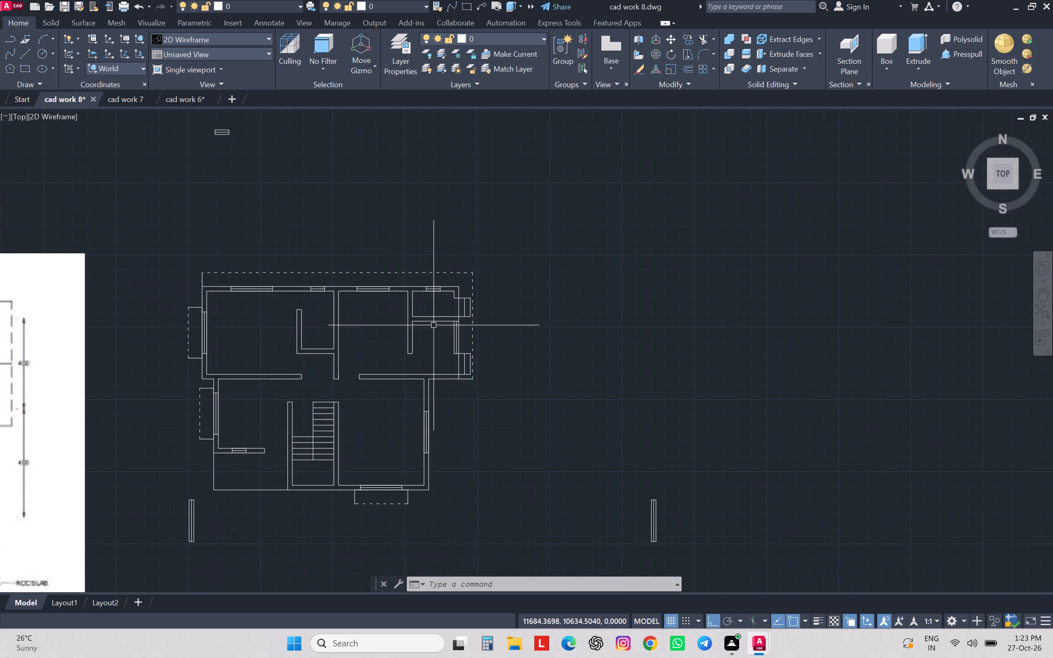
left_click(396, 291)
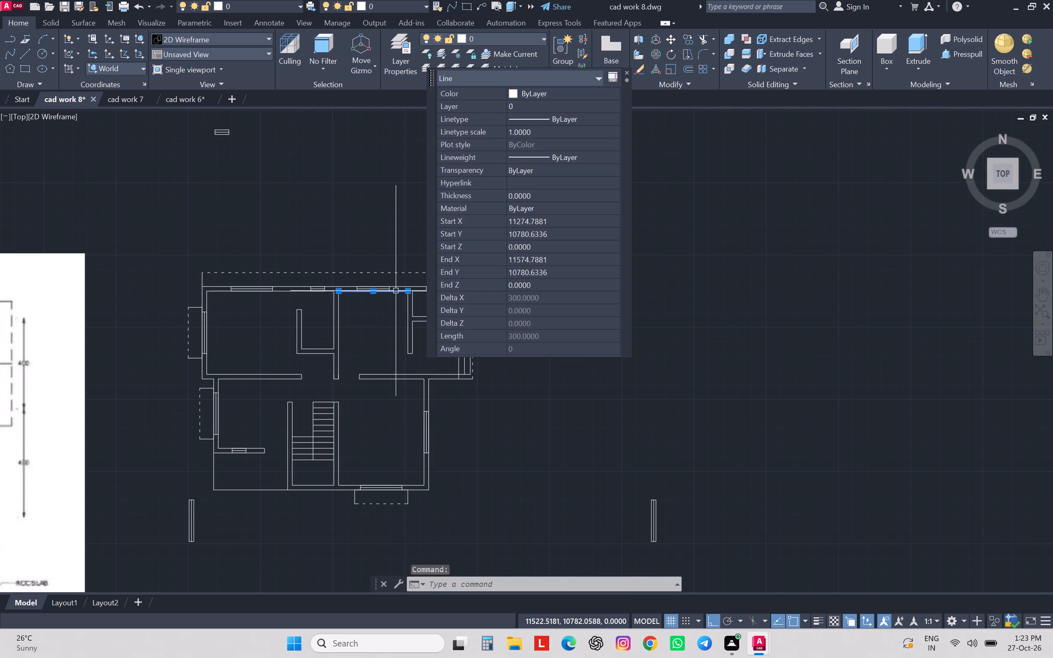
key("o")
key("Return")
type("60")
key("Return")
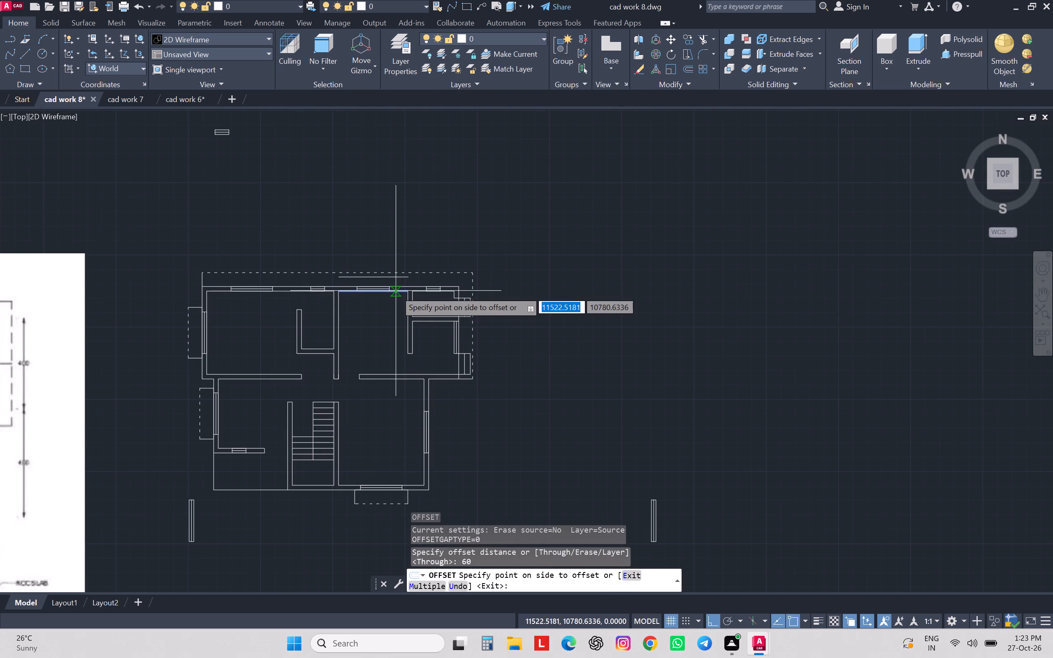
left_click(583, 407)
scroll(549, 403, "down", 1)
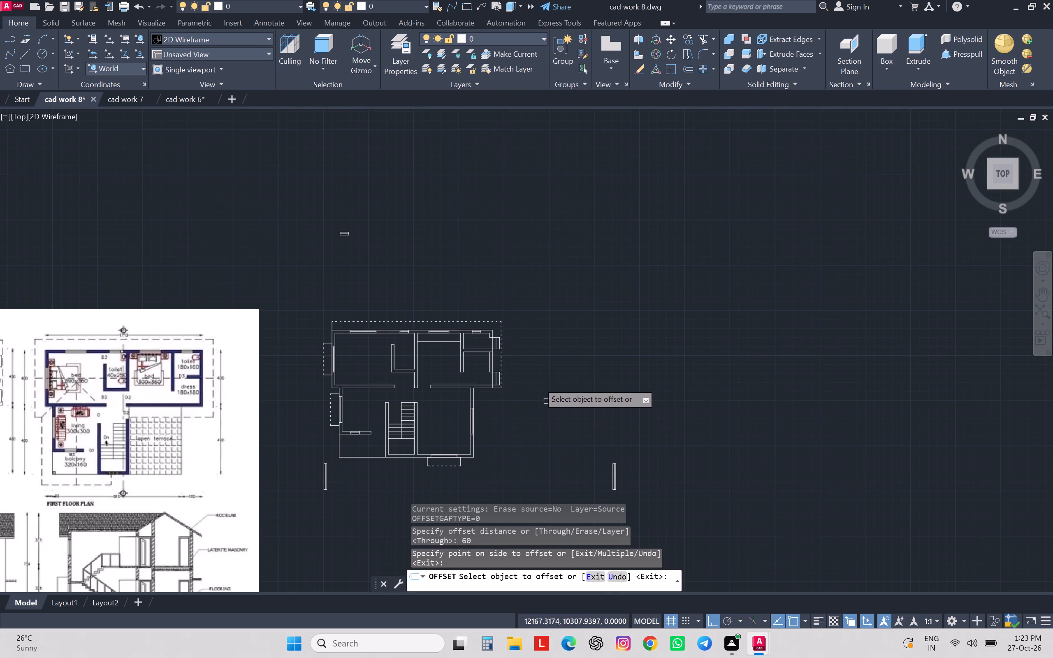
Examine the kitchen and dining furniture in the cad work 6 drawing, and return to cad work 8.
middle_click_drag(526, 332, 601, 247)
scroll(601, 247, "down", 2)
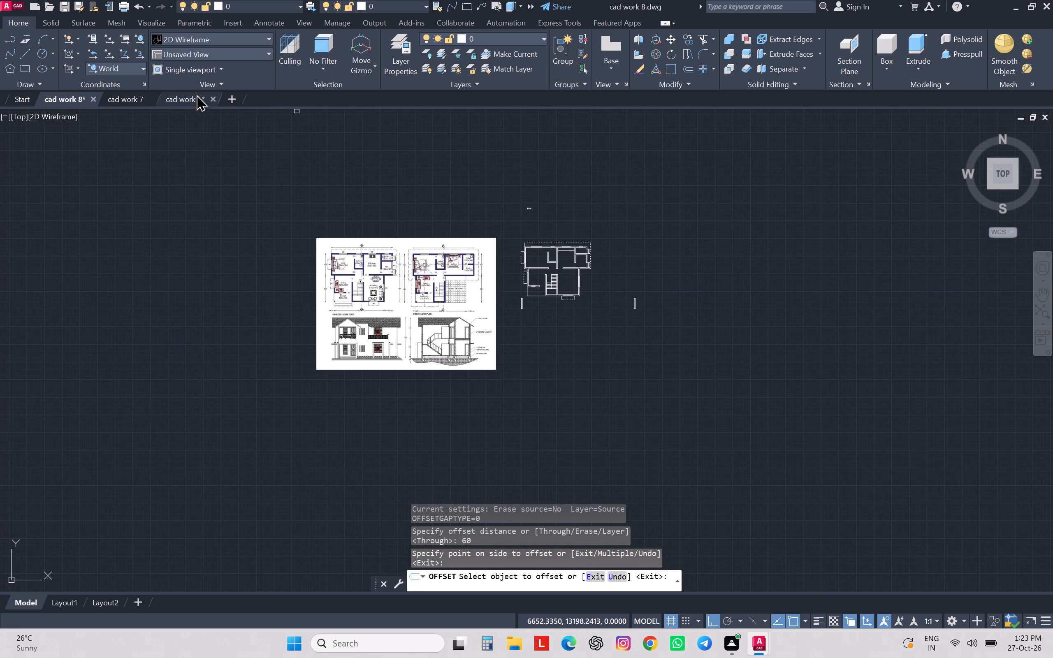
left_click(198, 101)
scroll(619, 366, "up", 2)
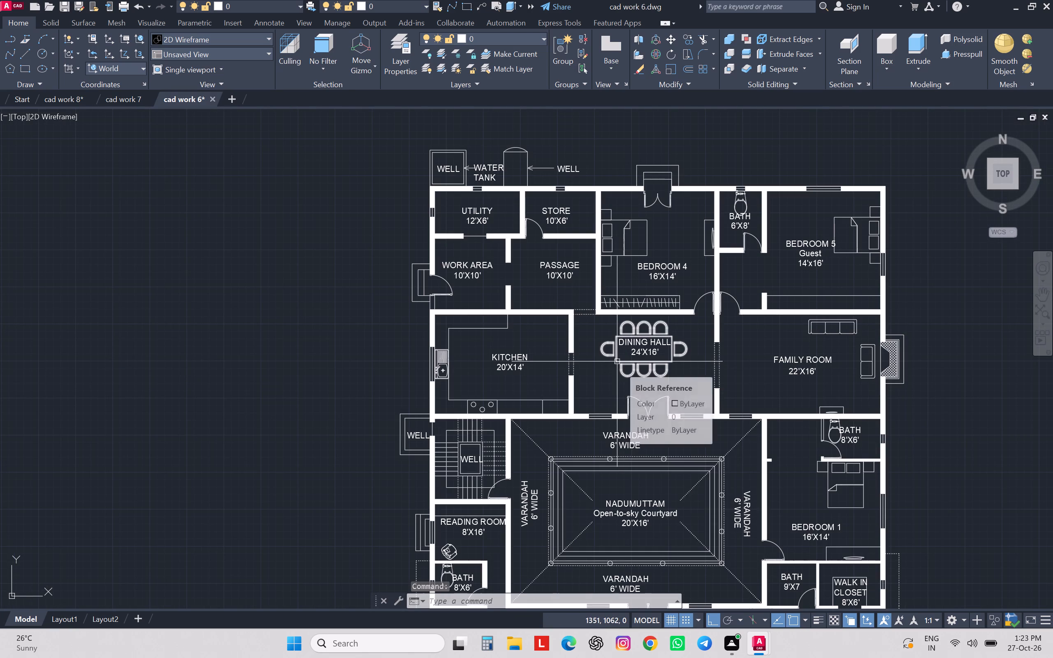
scroll(492, 416, "down", 2)
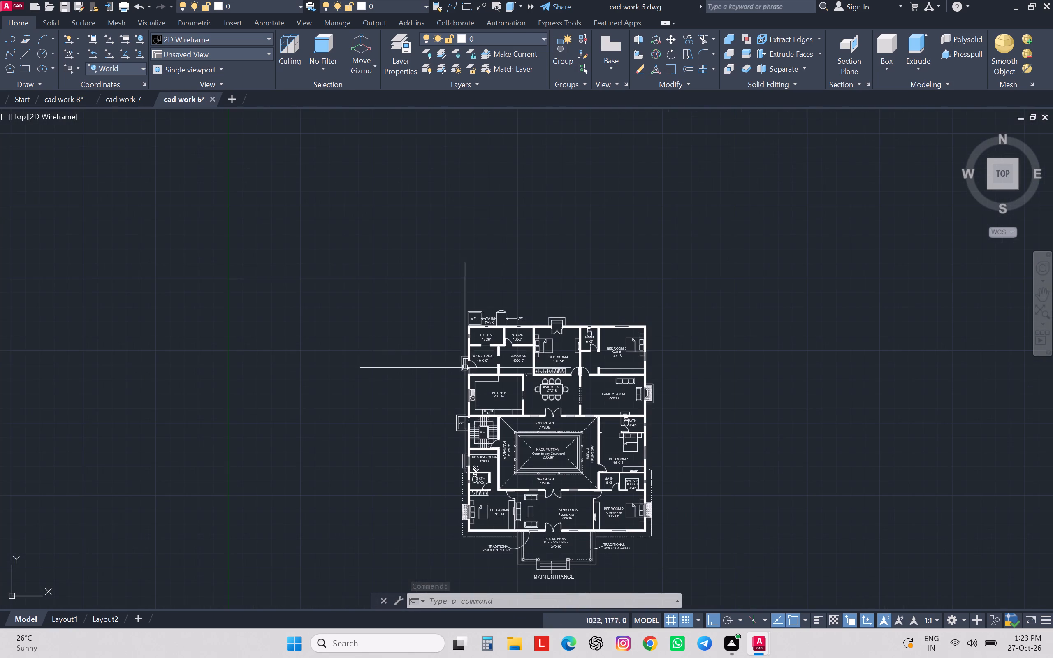
left_click(49, 104)
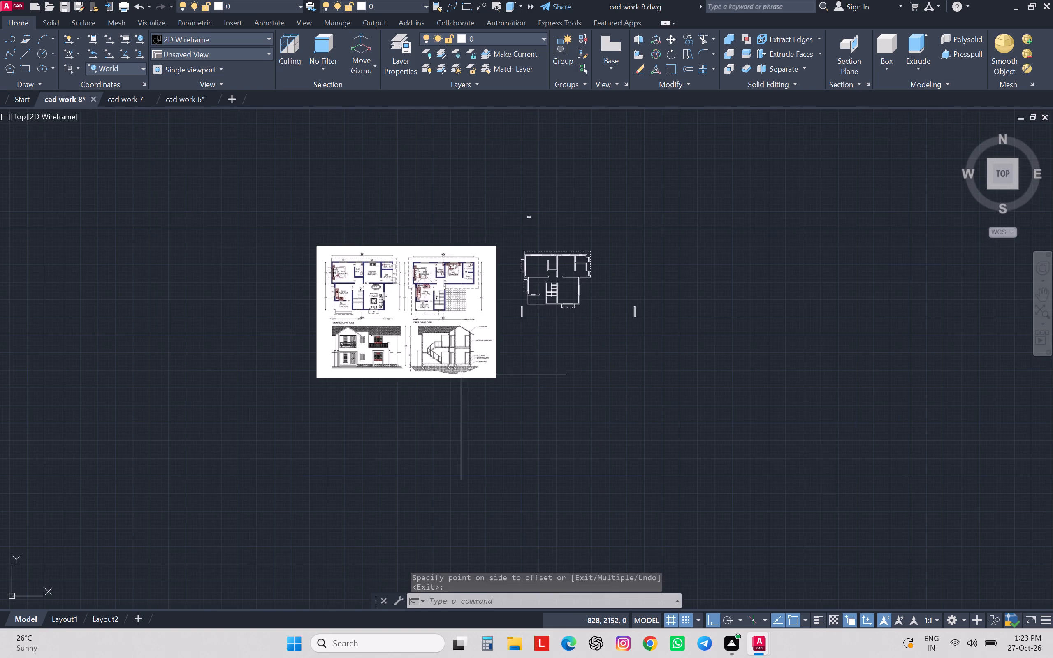
scroll(452, 330, "up", 2)
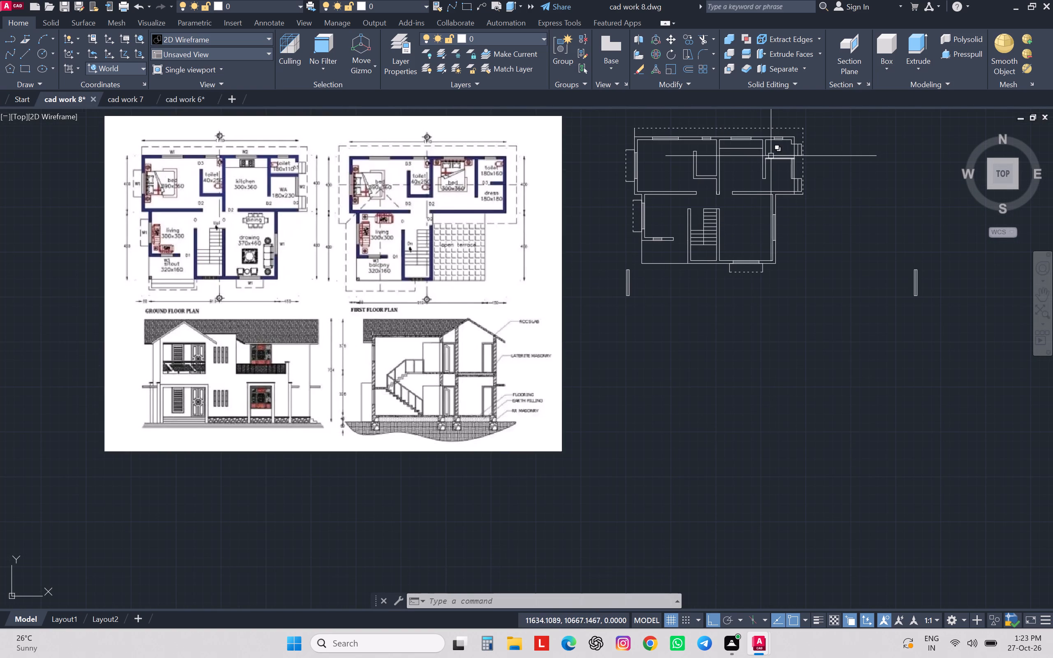
Switch to the cad work 6 drawing and inspect the stove block on its kitchen counter.
middle_click_drag(746, 185, 714, 256)
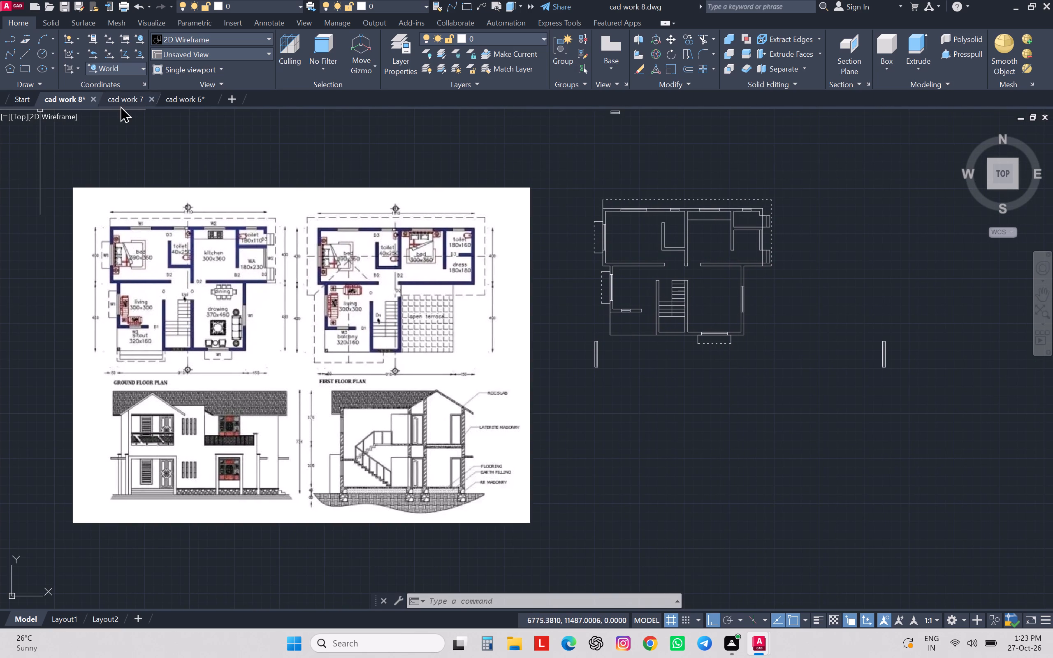
left_click(186, 97)
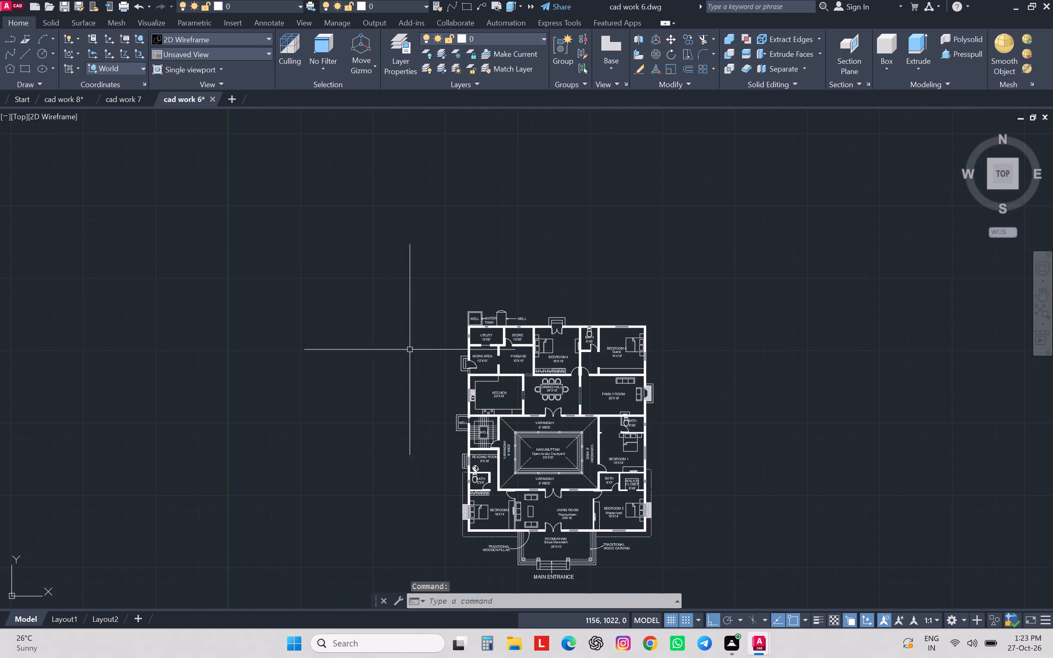
scroll(507, 399, "up", 3)
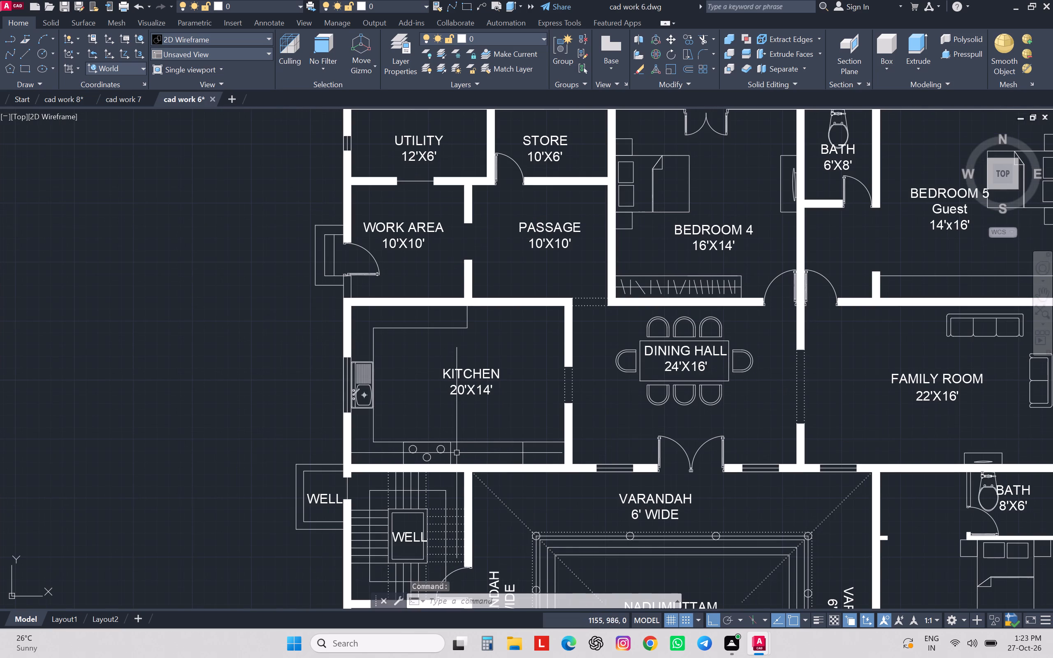
left_click(457, 453)
left_click(422, 453)
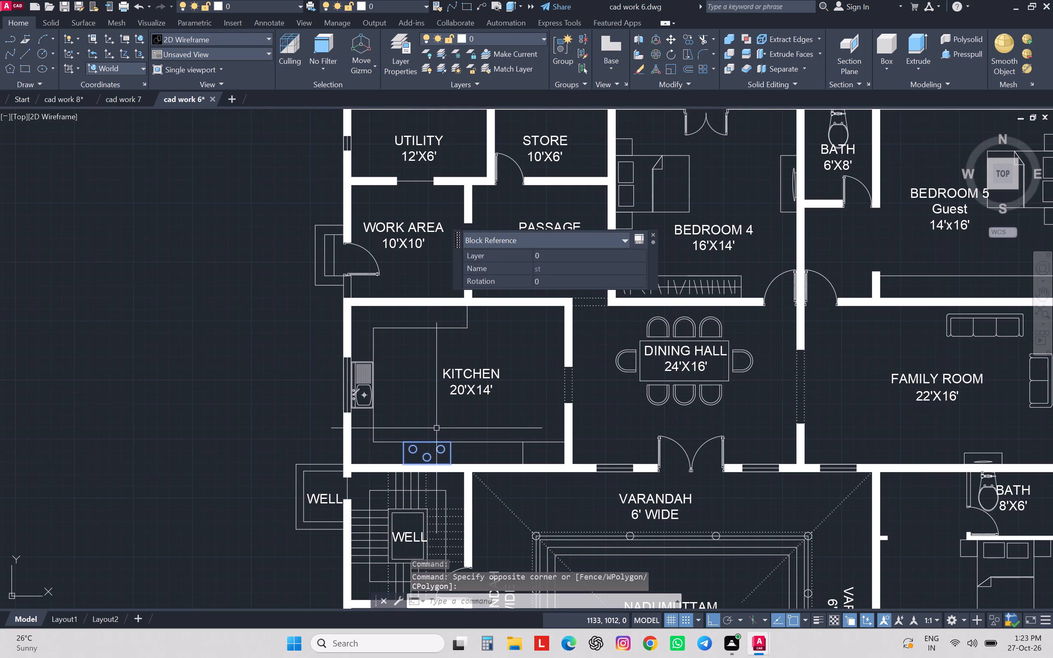
key("Escape")
key("Escape")
key("Escape")
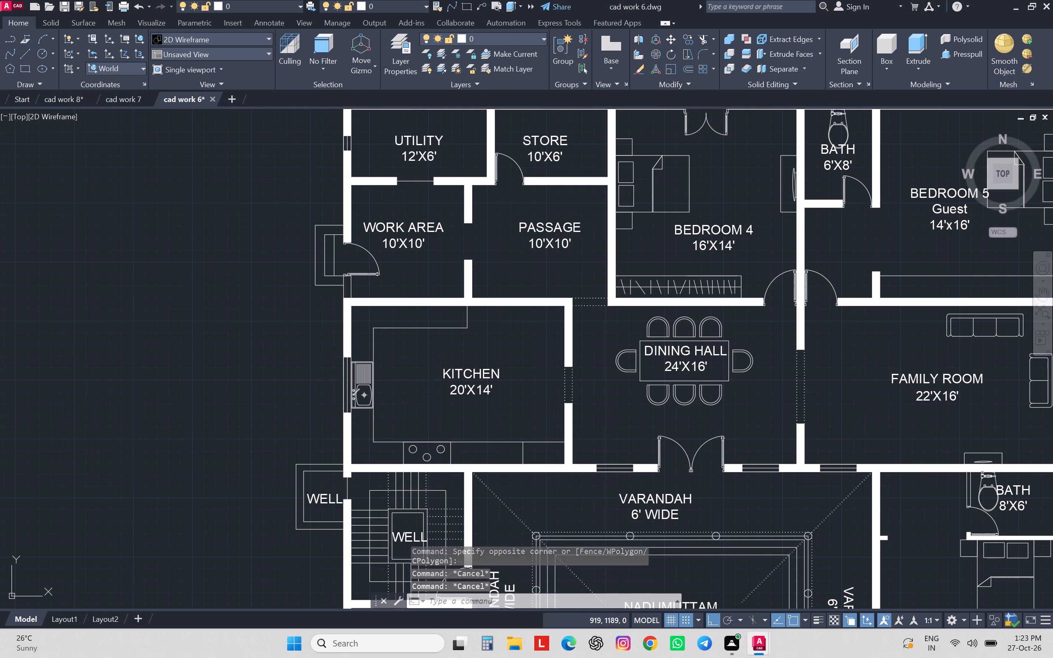
Return to the cad work 8 drawing and examine the kitchen stove in the reference ground floor plan.
left_click(70, 98)
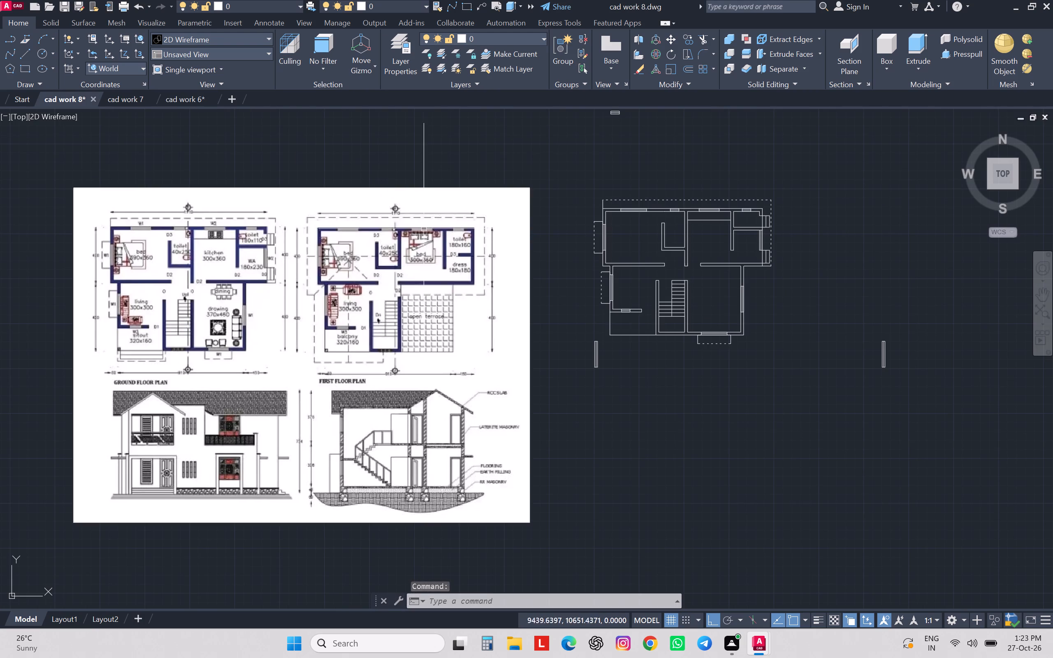
scroll(227, 243, "up", 2)
scroll(191, 209, "up", 1)
scroll(191, 210, "down", 1)
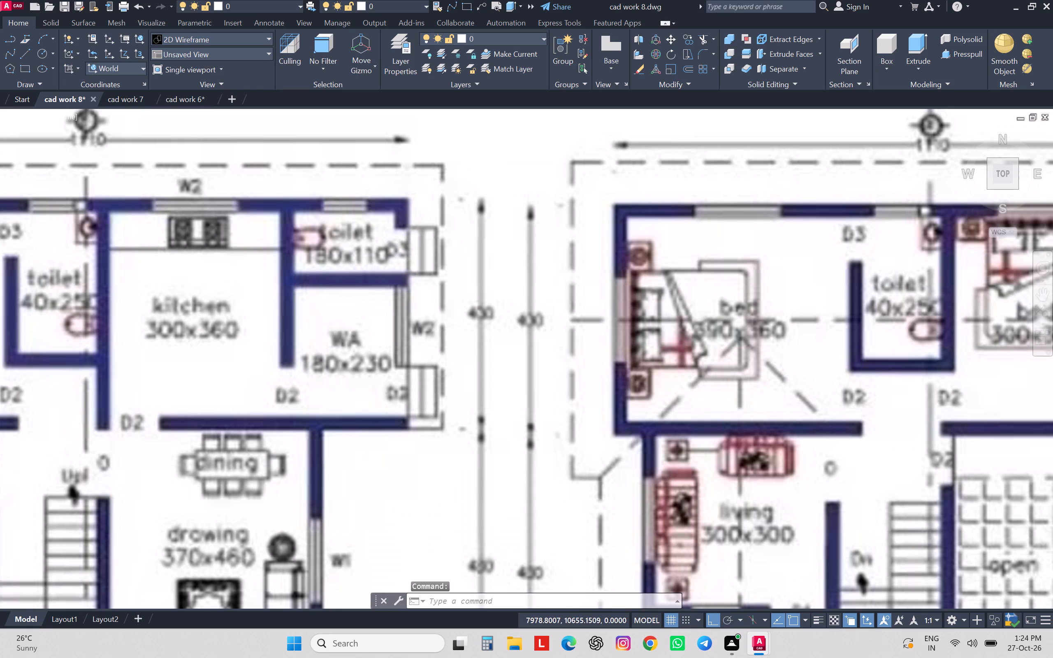
scroll(191, 210, "down", 3)
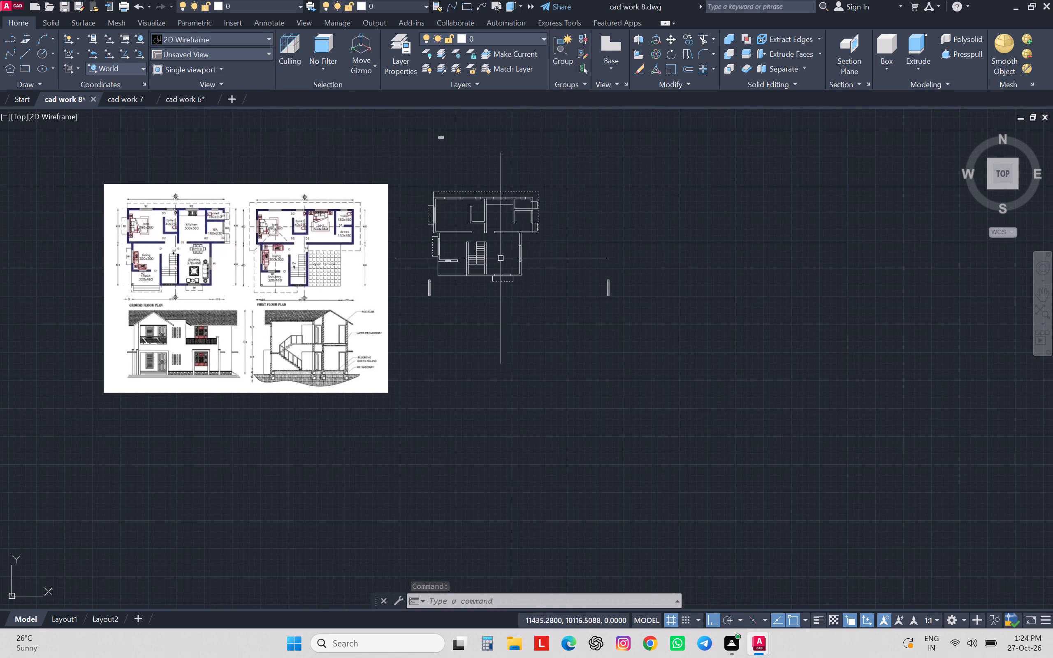
Measure the width of the kitchen's north window with an aligned dimension, without placing the dimension.
middle_click_drag(507, 190, 511, 232)
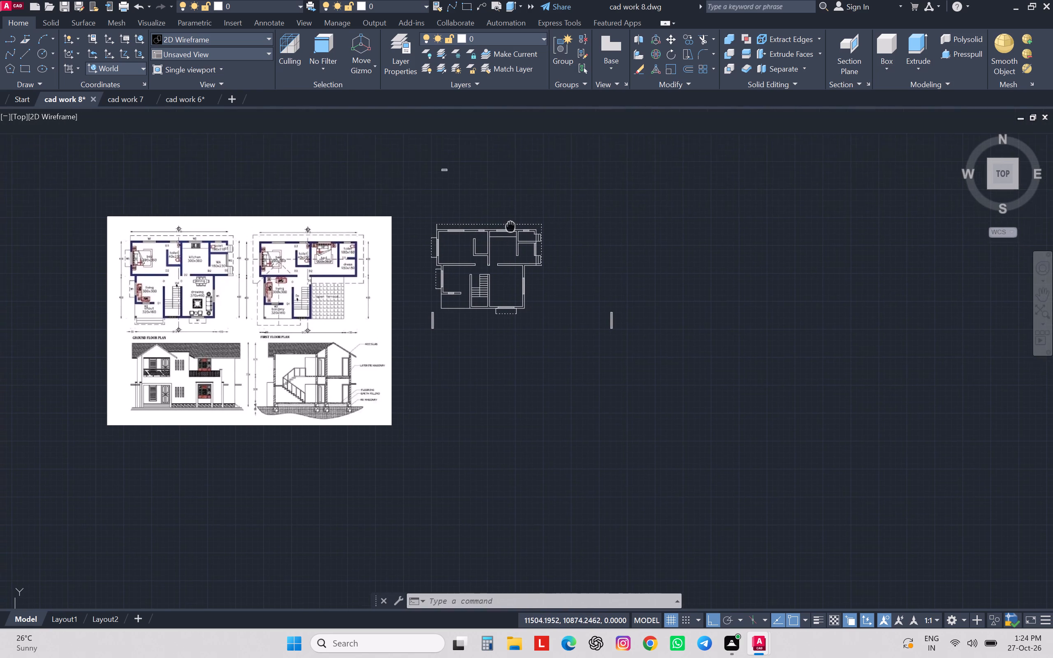
middle_click_drag(511, 232, 511, 232)
scroll(361, 253, "up", 2)
scroll(361, 253, "down", 1)
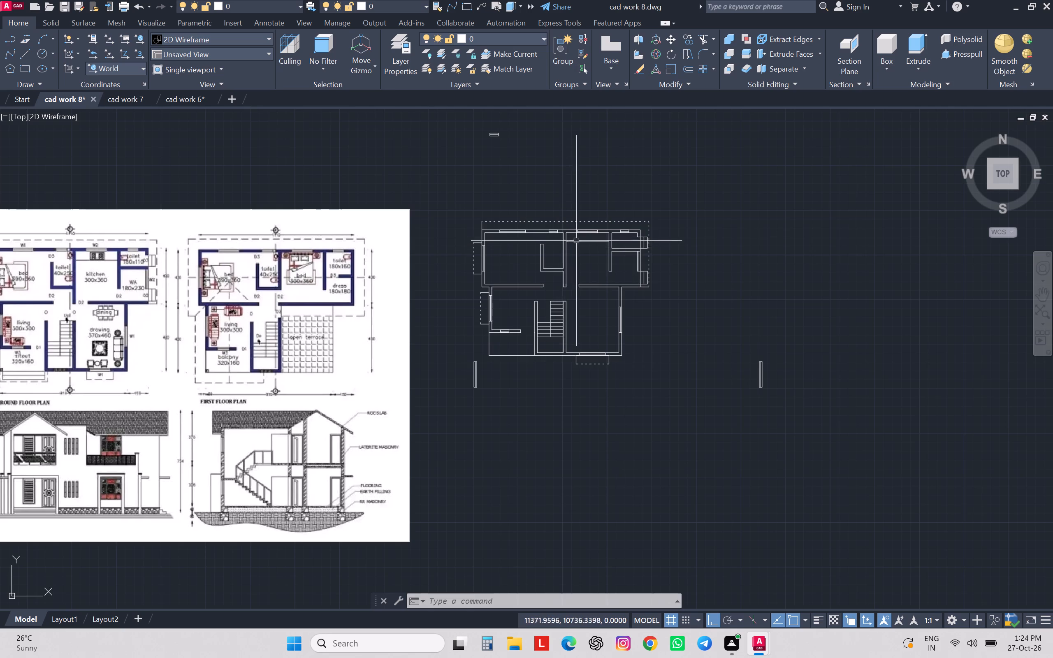
scroll(593, 232, "up", 3)
type("da")
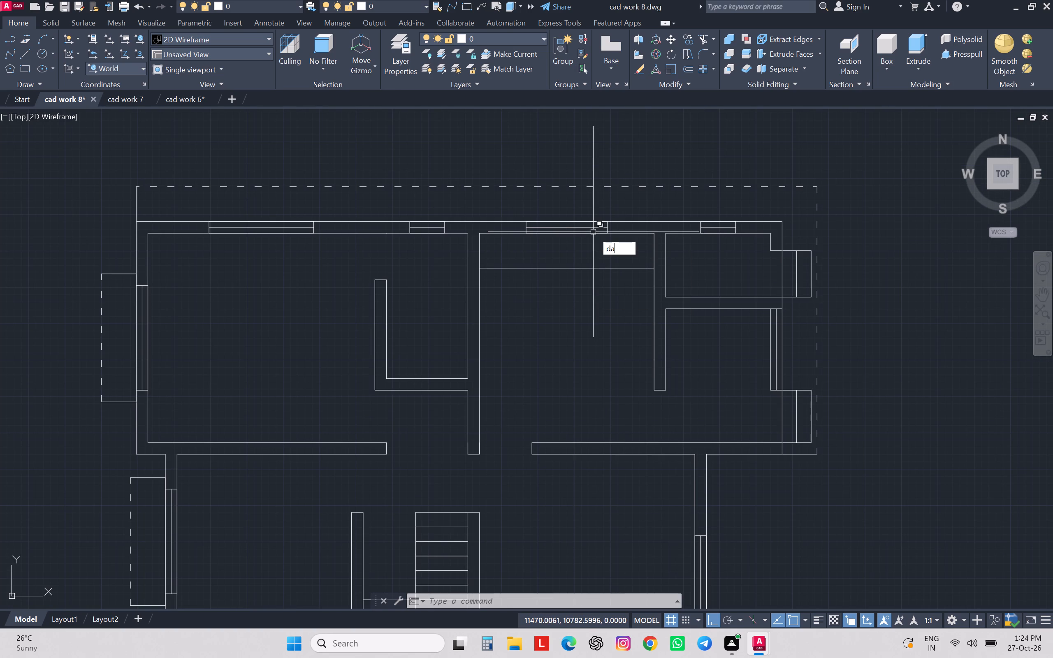
key("Return")
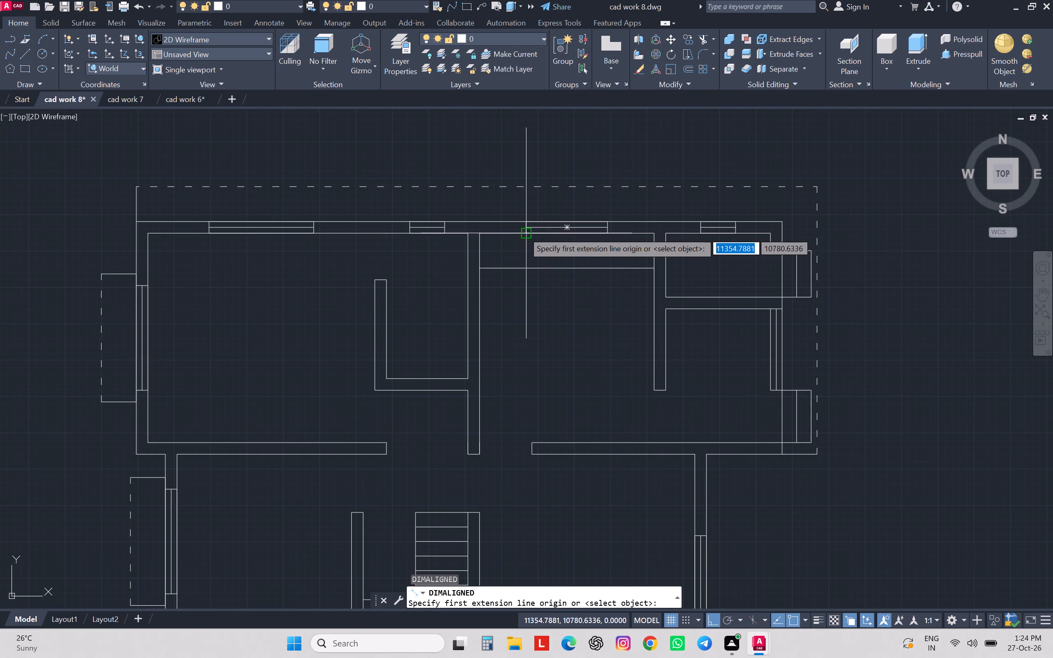
left_click(526, 232)
left_click(610, 233)
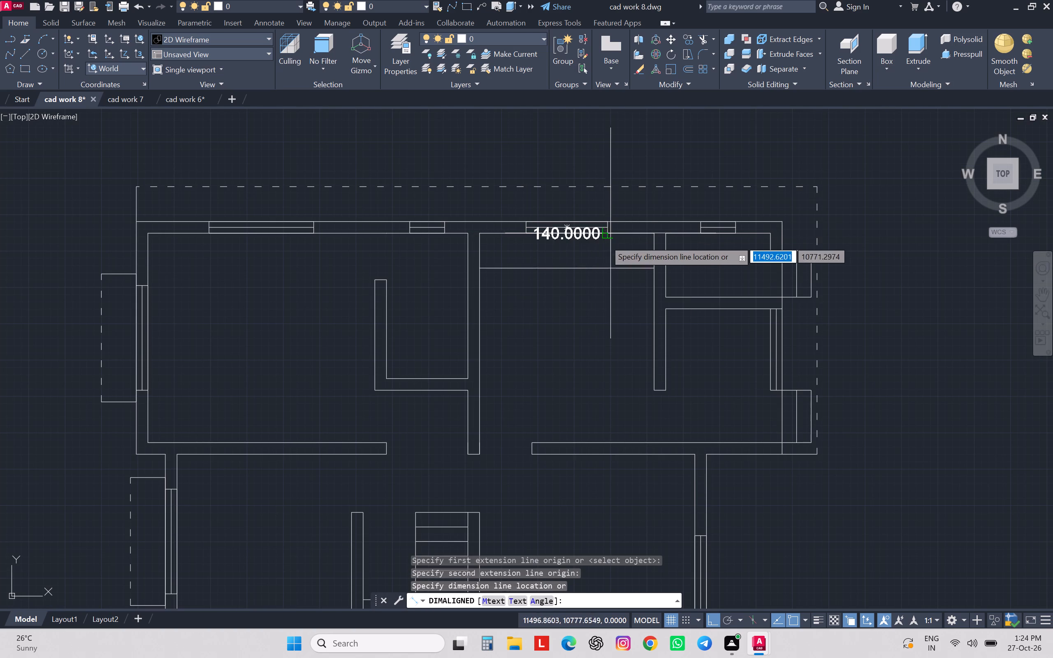
key("Escape")
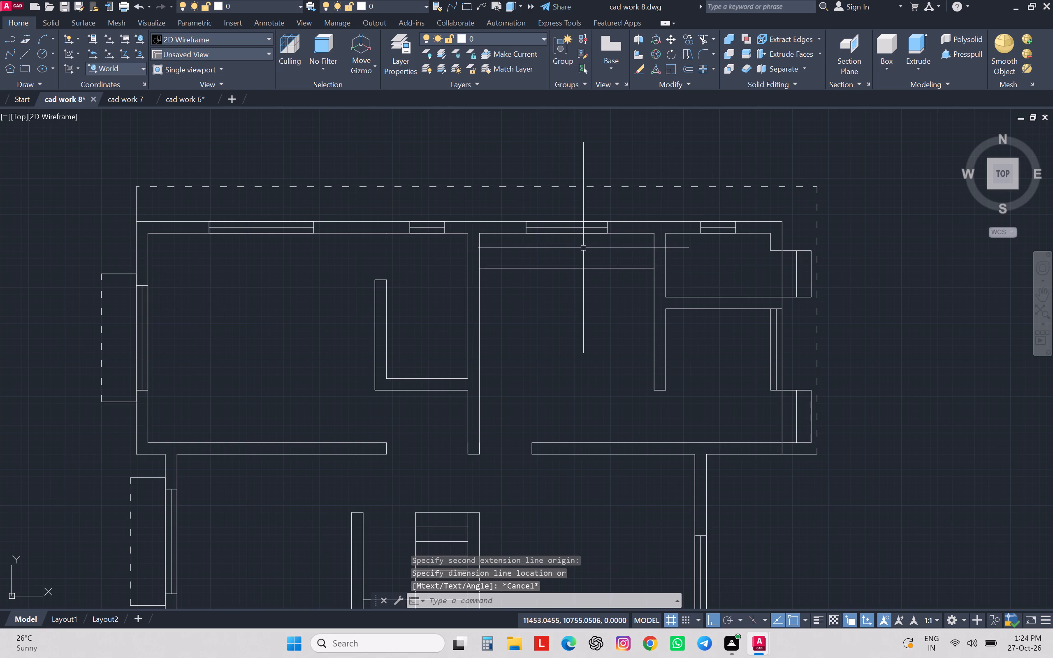
Draw a line across the kitchen counter from the window's midpoint on the inner wall to the counter's front edge.
scroll(582, 251, "down", 1)
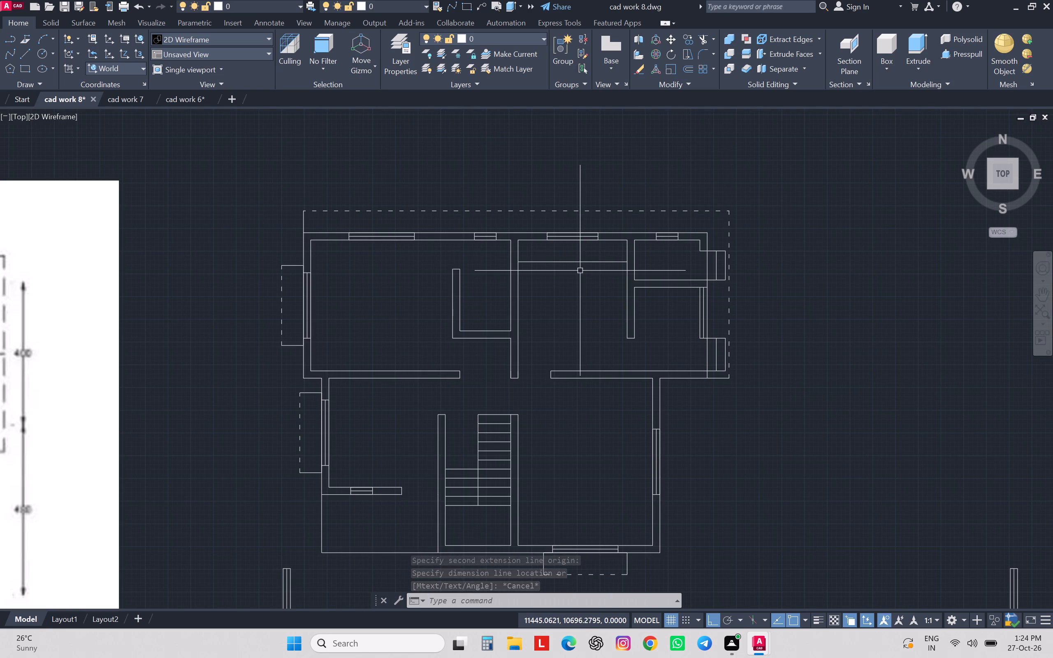
scroll(569, 239, "up", 2)
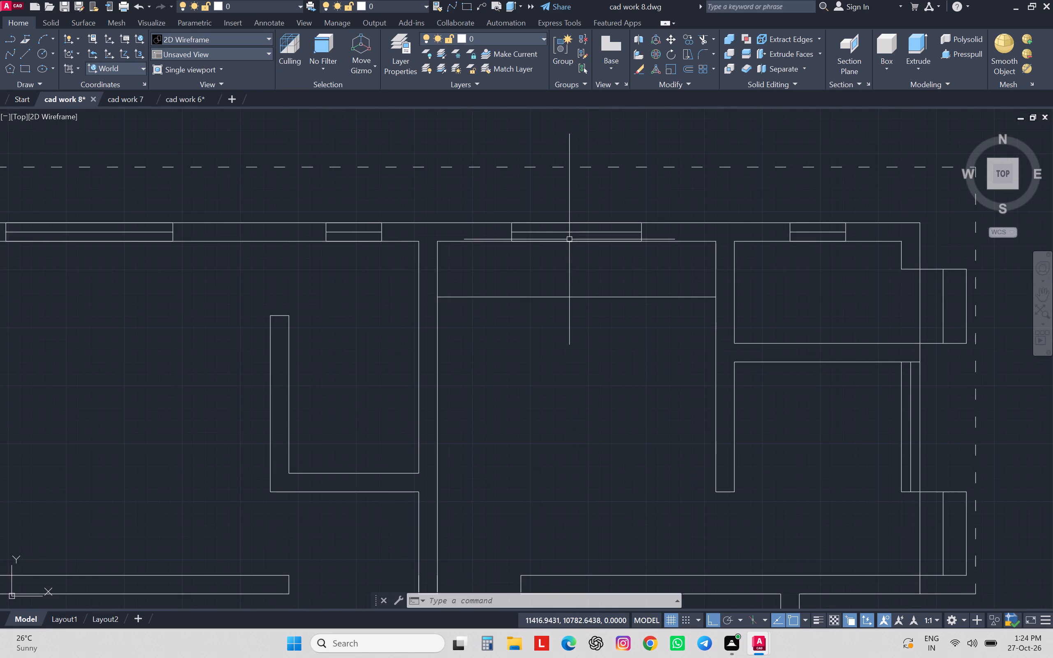
scroll(568, 240, "up", 1)
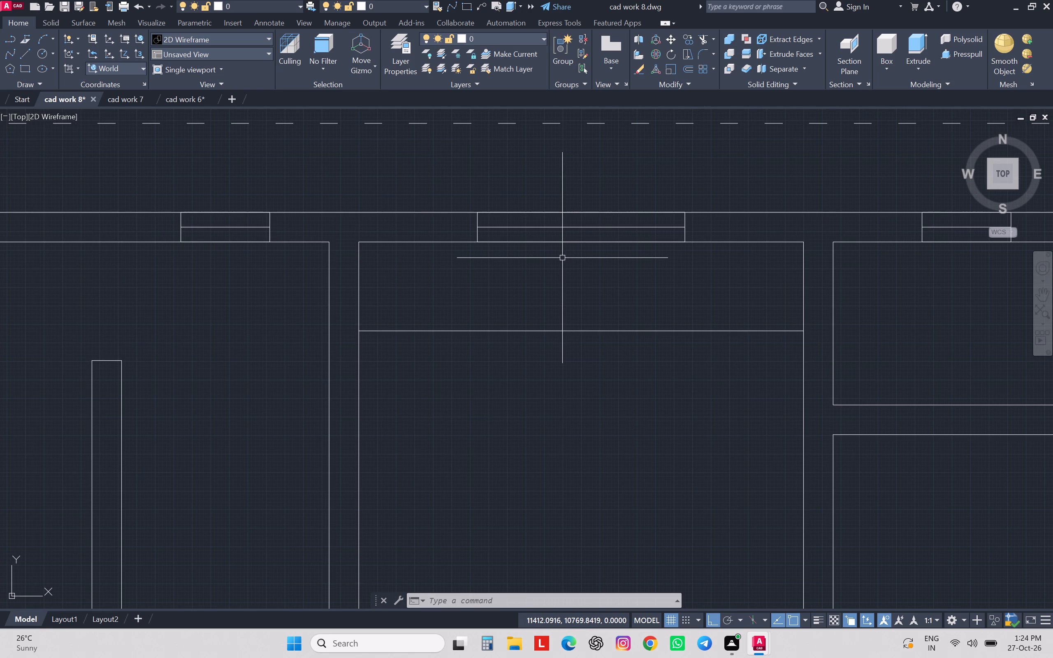
scroll(581, 249, "down", 1)
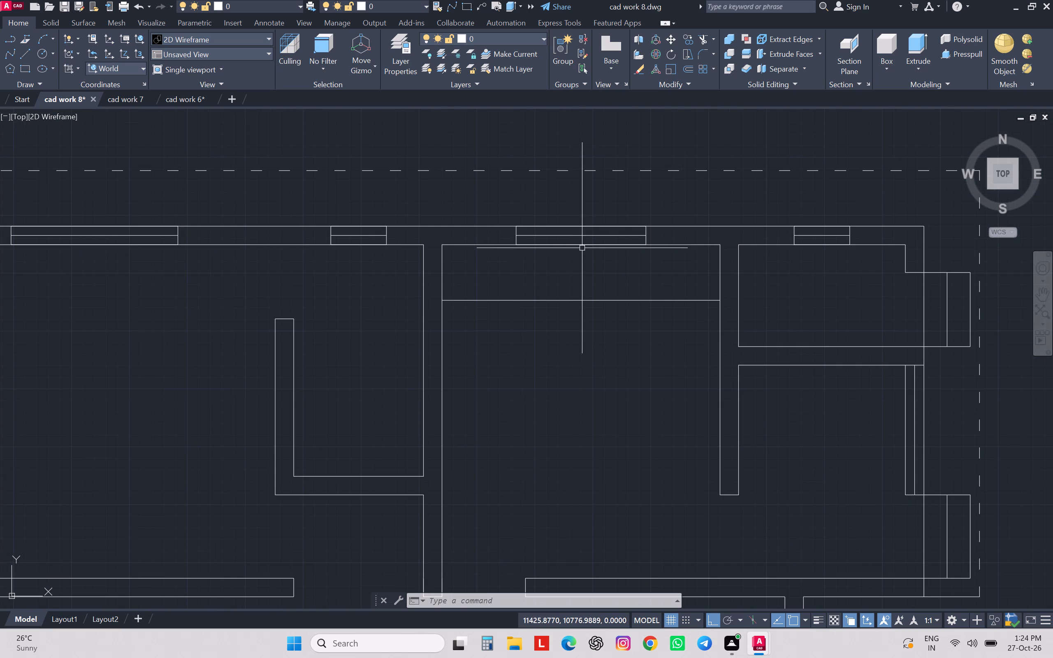
key("l")
key("Return")
left_click(582, 248)
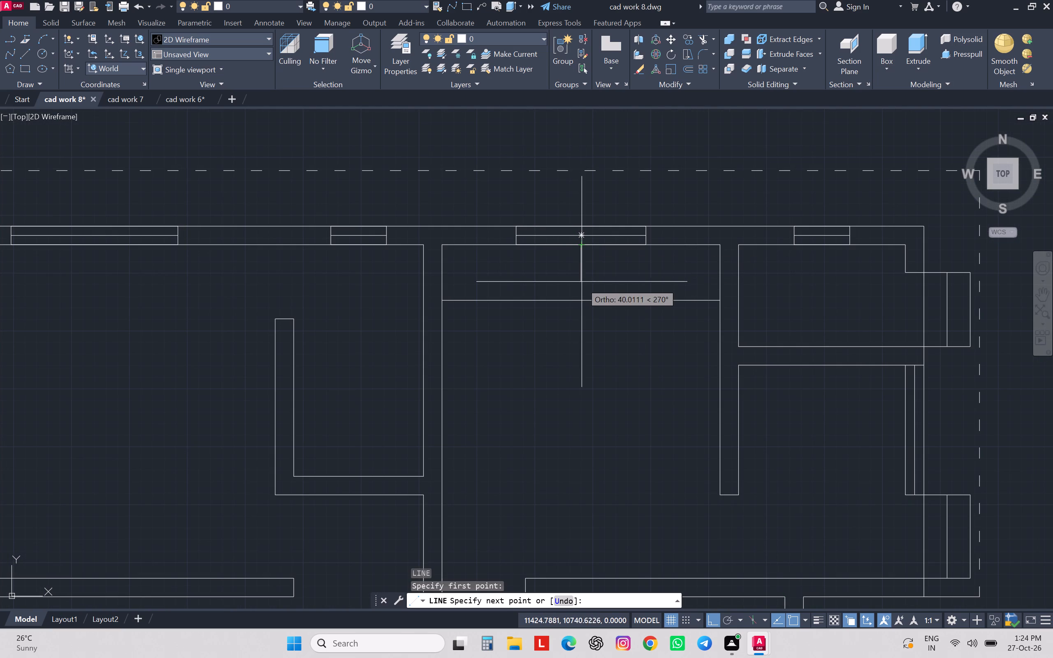
left_click(583, 299)
key("Escape")
Offset the counter's centre line 60 to both sides to form the stove's side edges.
left_click(581, 292)
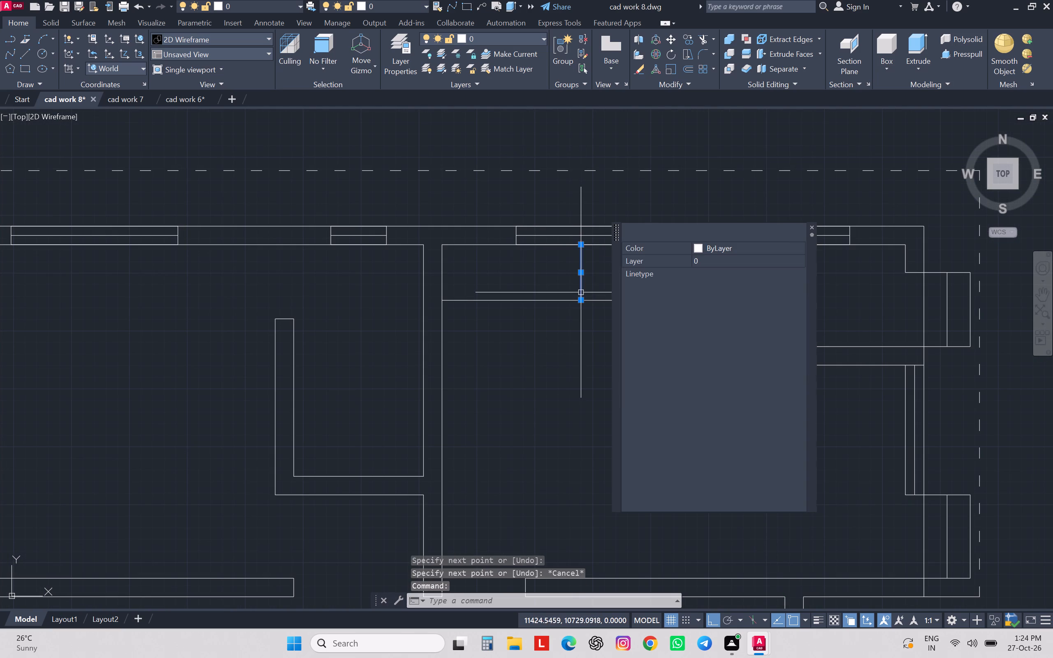
key("o")
key("Return")
type("60")
key("Return")
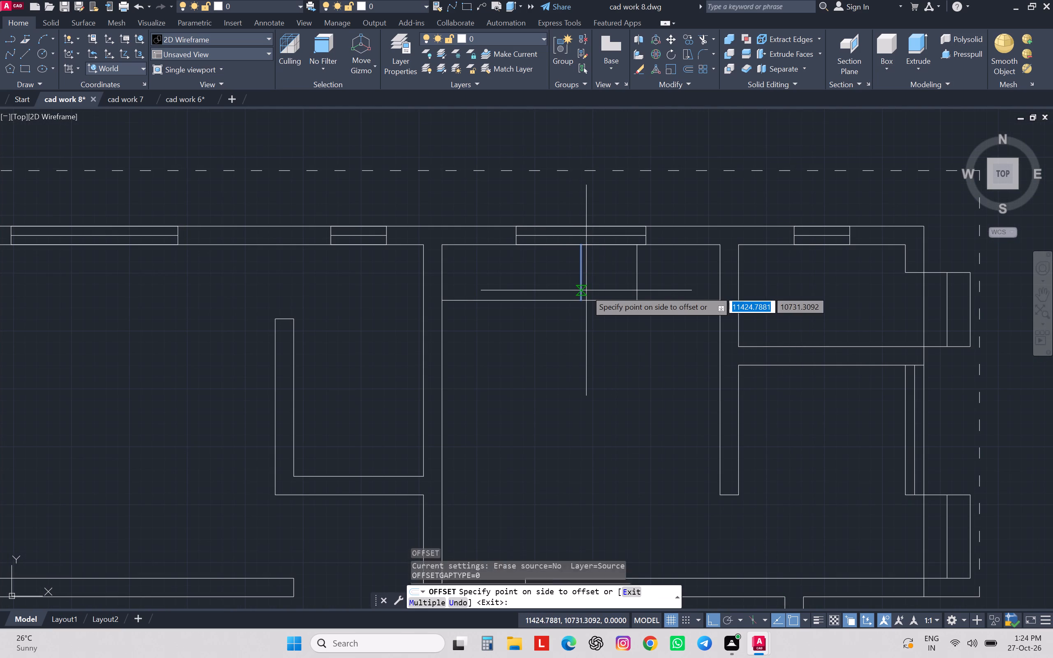
left_click(660, 310)
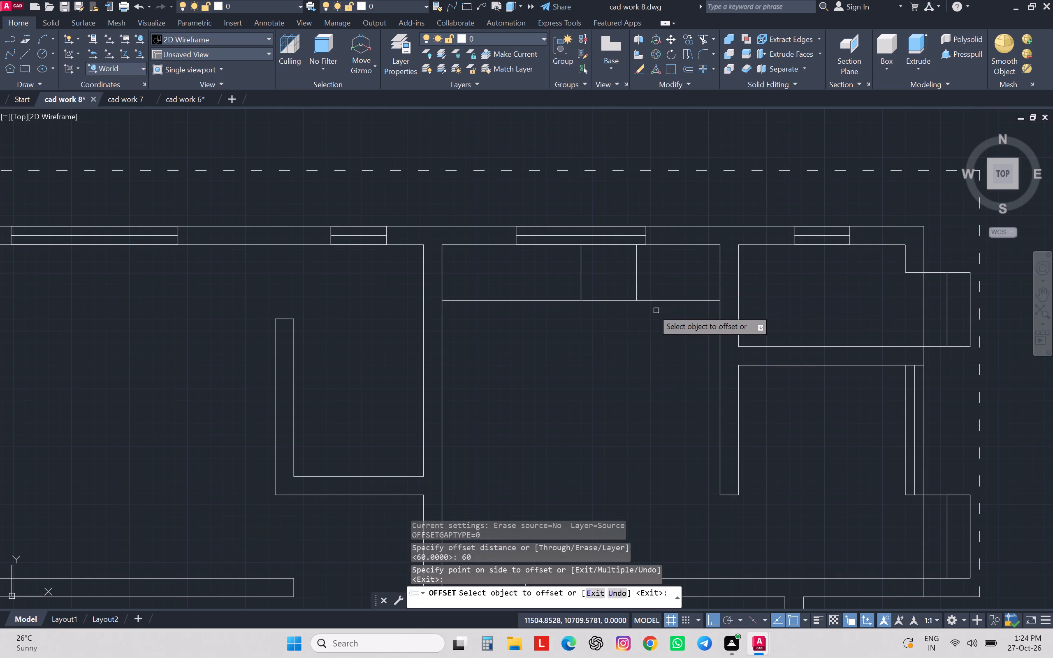
left_click(577, 281)
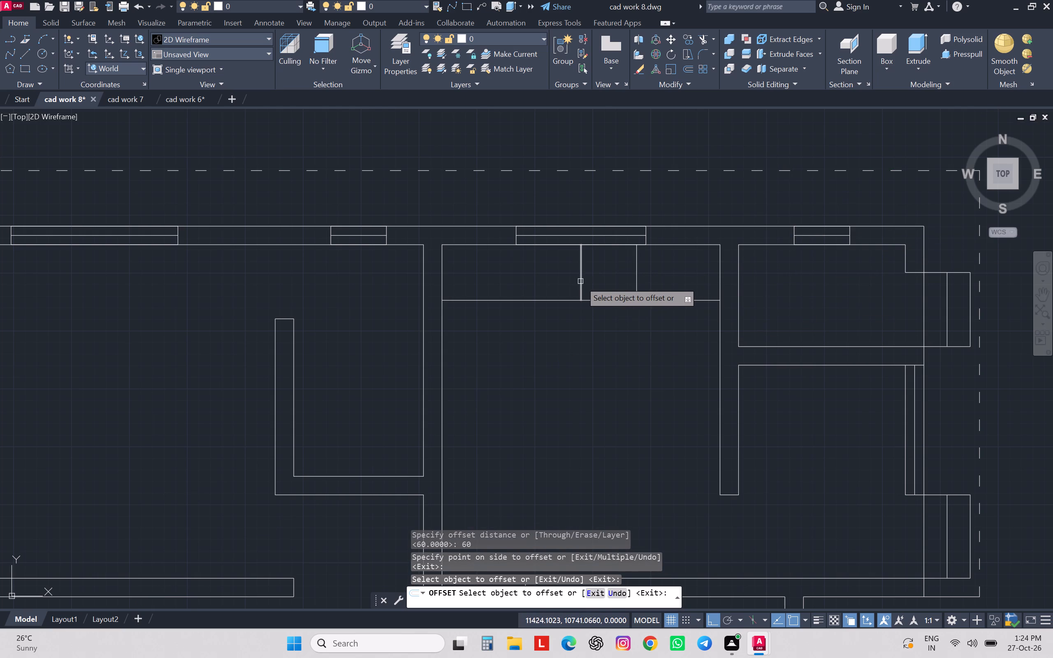
left_click(581, 281)
left_click(506, 322)
key("Escape")
Examine the stove and kitchen counter in the reference ground floor plan against the drawn plan.
scroll(512, 315, "down", 2)
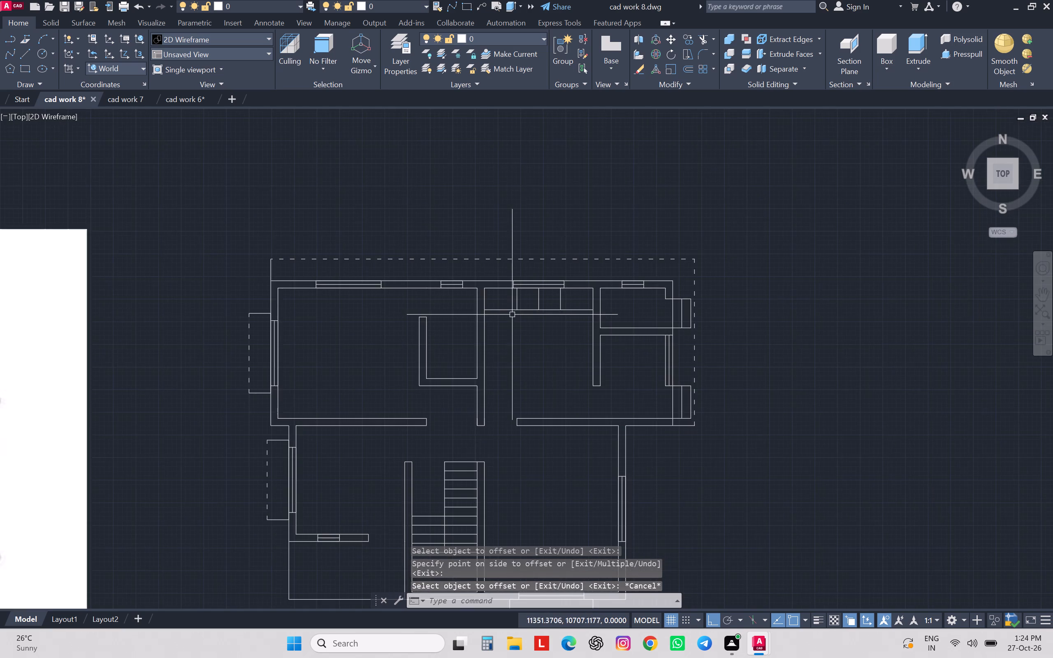
scroll(489, 317, "down", 1)
middle_click_drag(346, 343, 405, 305)
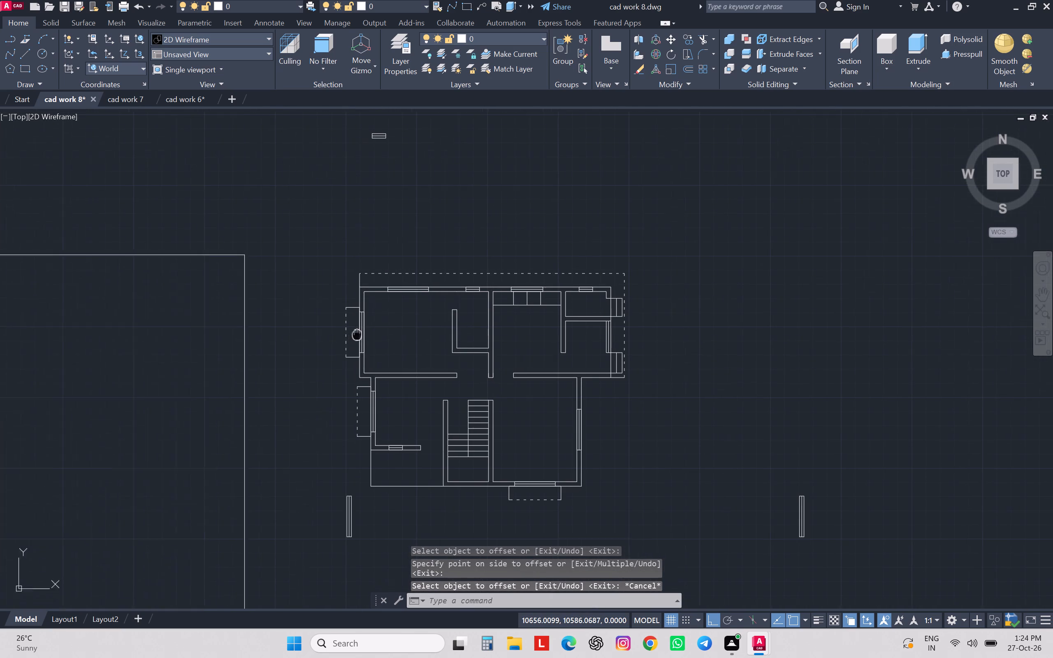
middle_click_drag(405, 305, 418, 299)
scroll(418, 299, "down", 1)
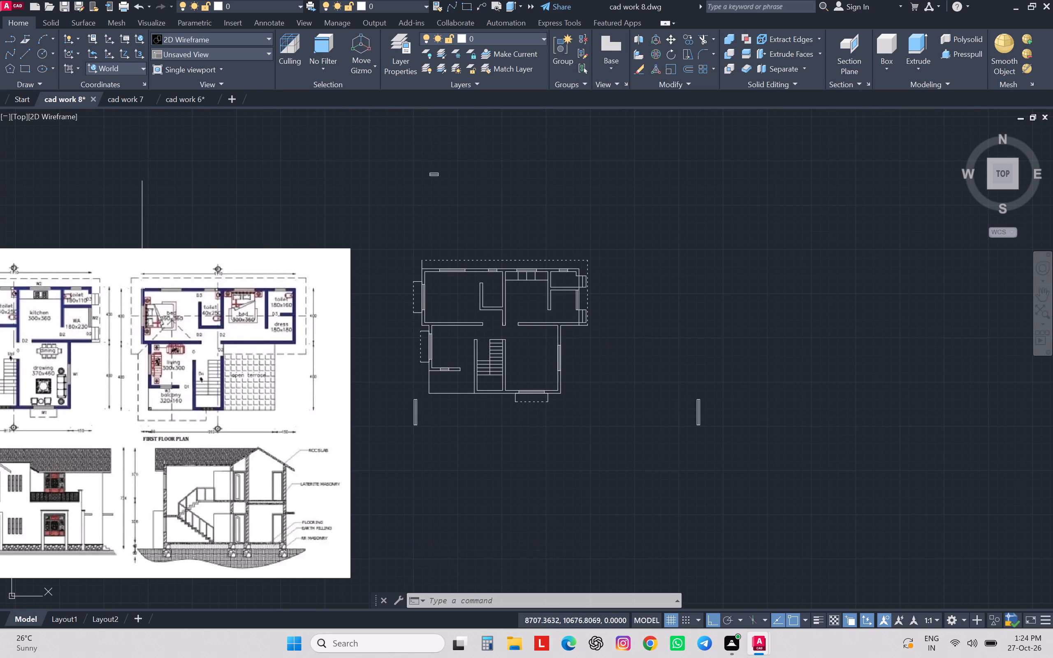
scroll(58, 272, "up", 3)
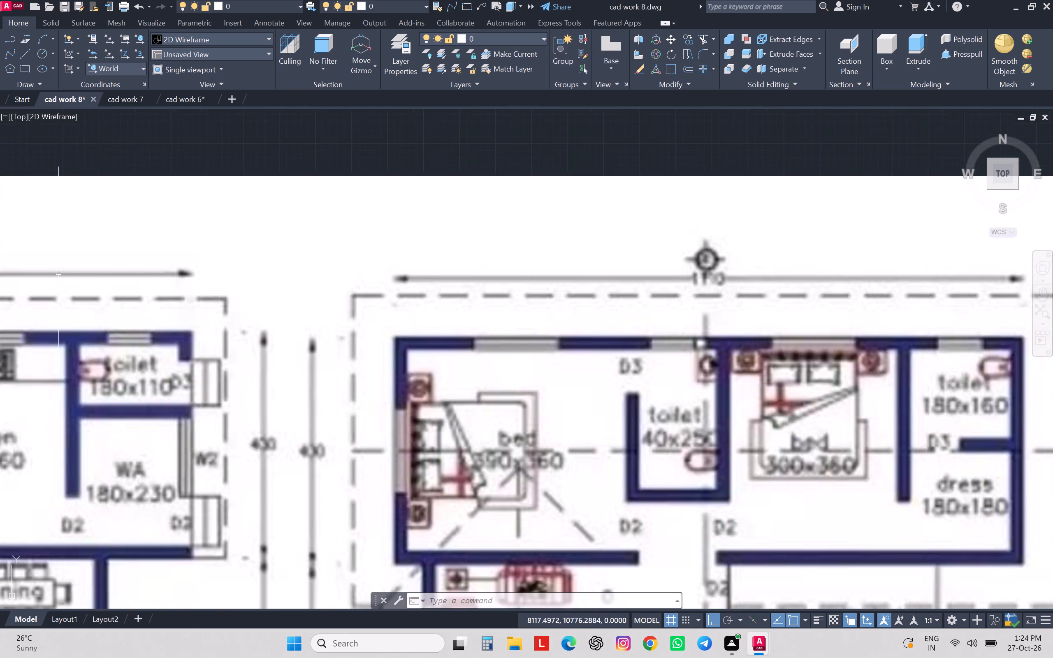
scroll(58, 272, "up", 1)
scroll(58, 272, "down", 1)
middle_click_drag(58, 272, 116, 260)
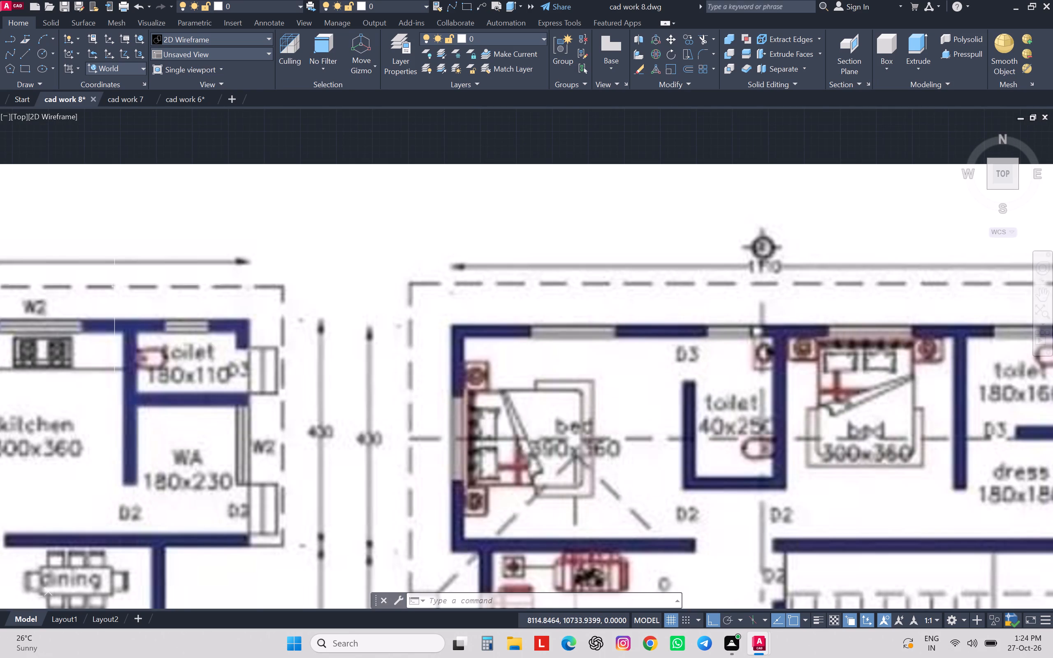
scroll(114, 286, "down", 1)
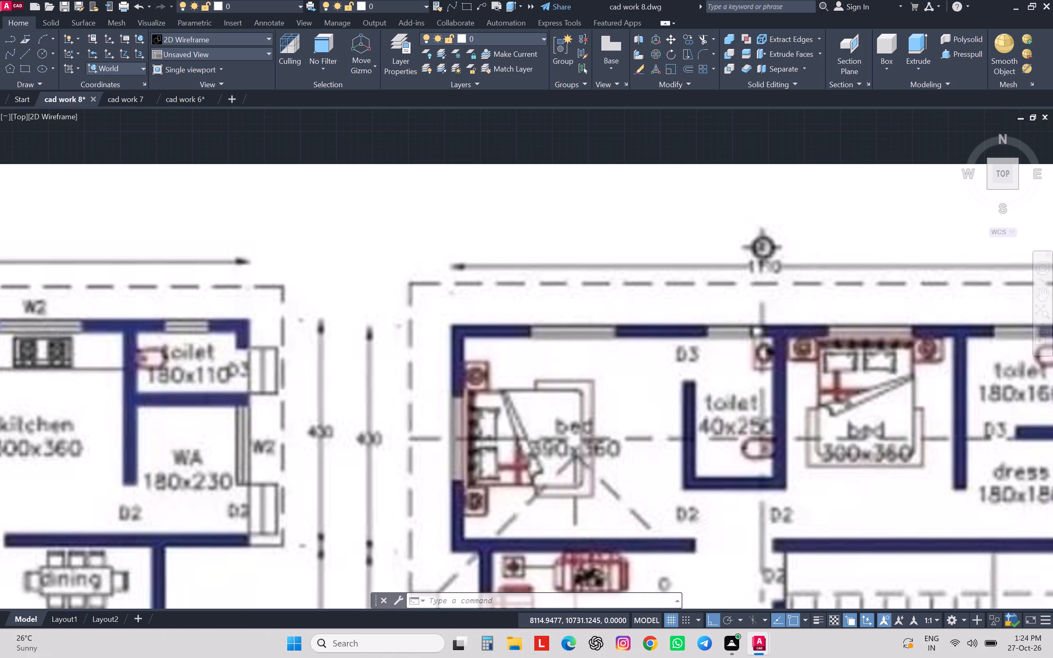
scroll(114, 286, "down", 2)
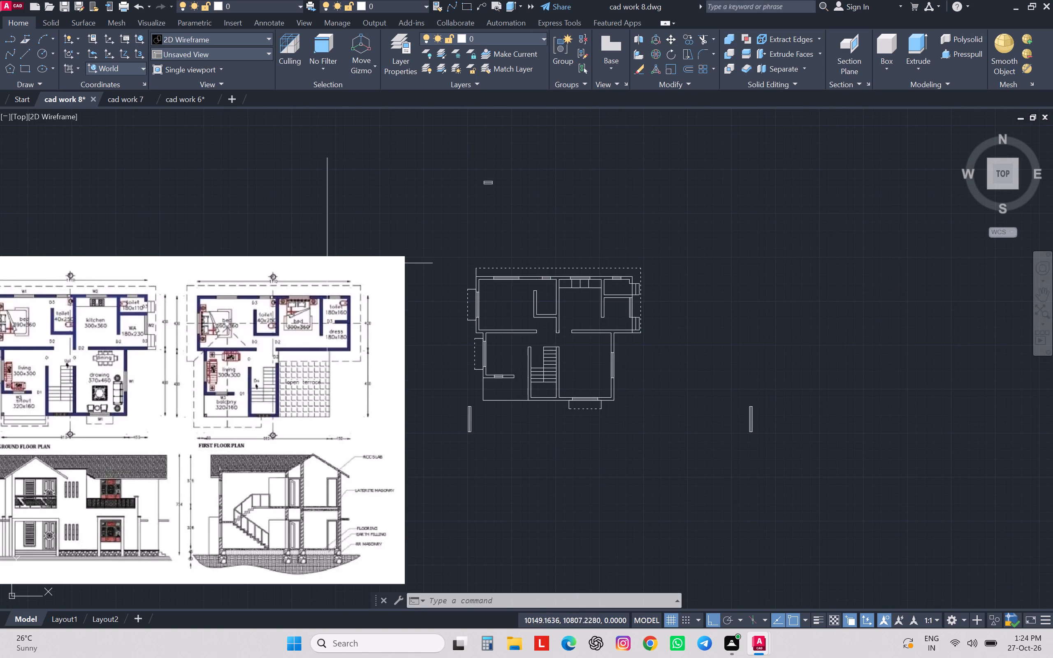
Erase the centre line between the stove's two side edges on the kitchen counter.
scroll(588, 276, "up", 4)
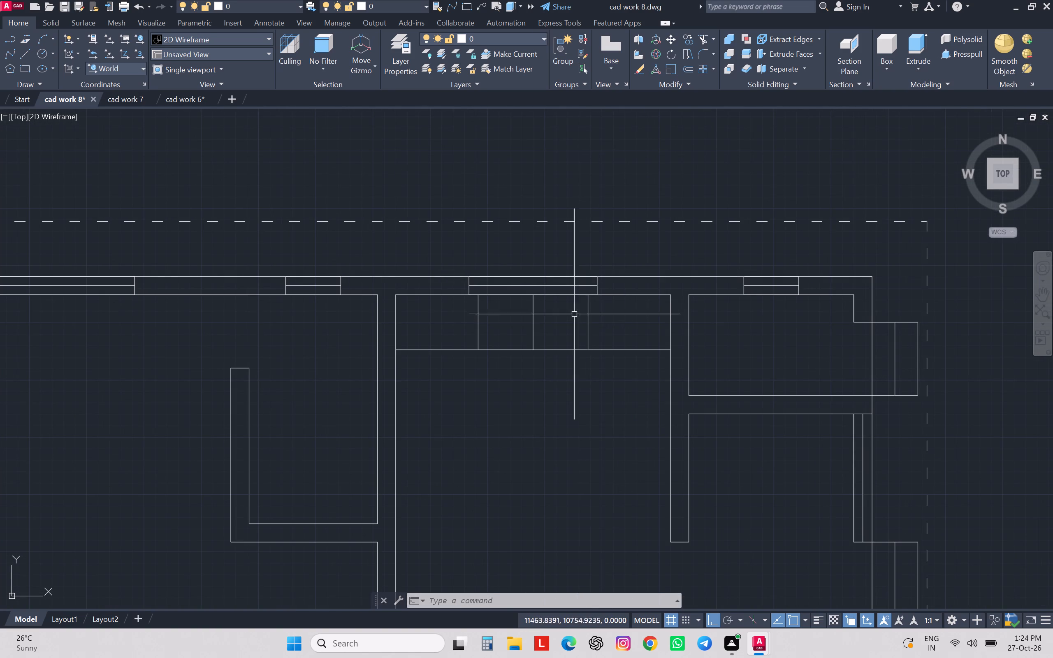
left_click(557, 324)
left_click(516, 324)
key("Delete")
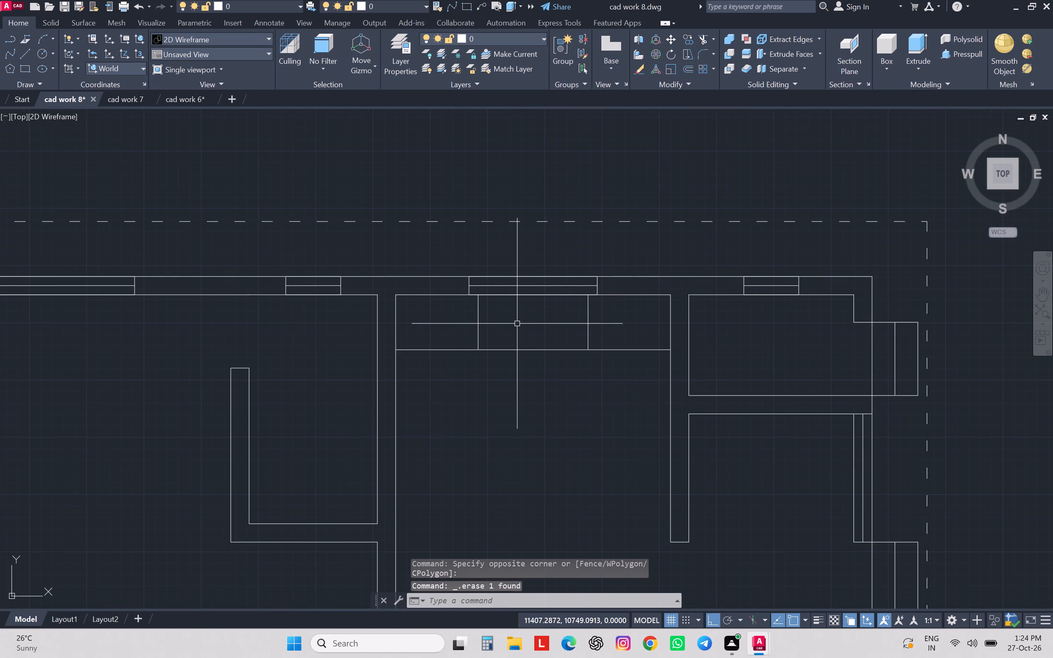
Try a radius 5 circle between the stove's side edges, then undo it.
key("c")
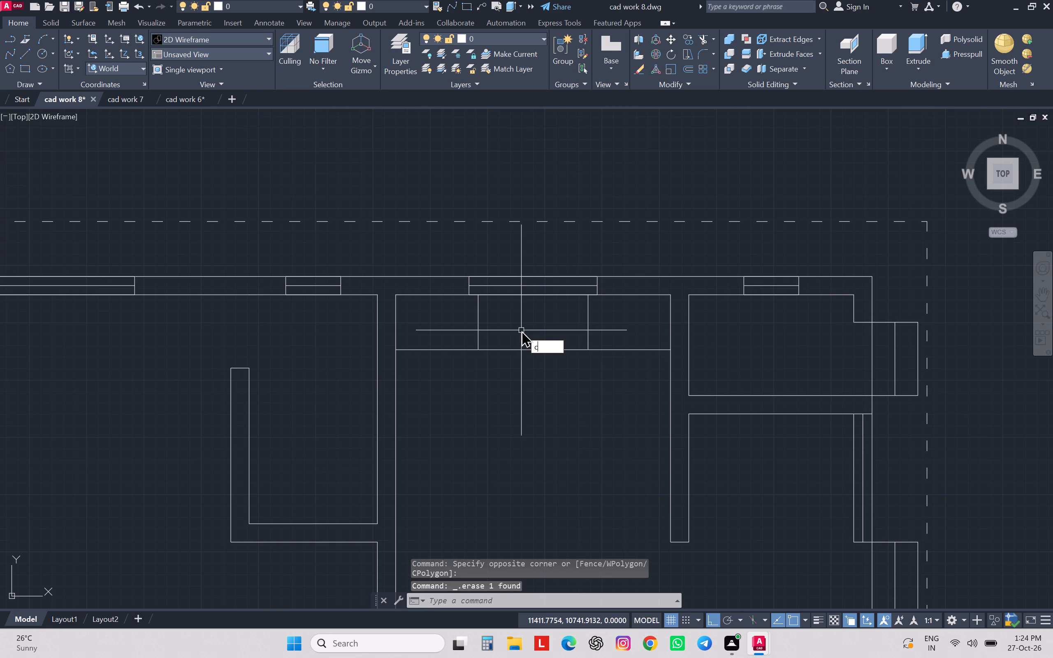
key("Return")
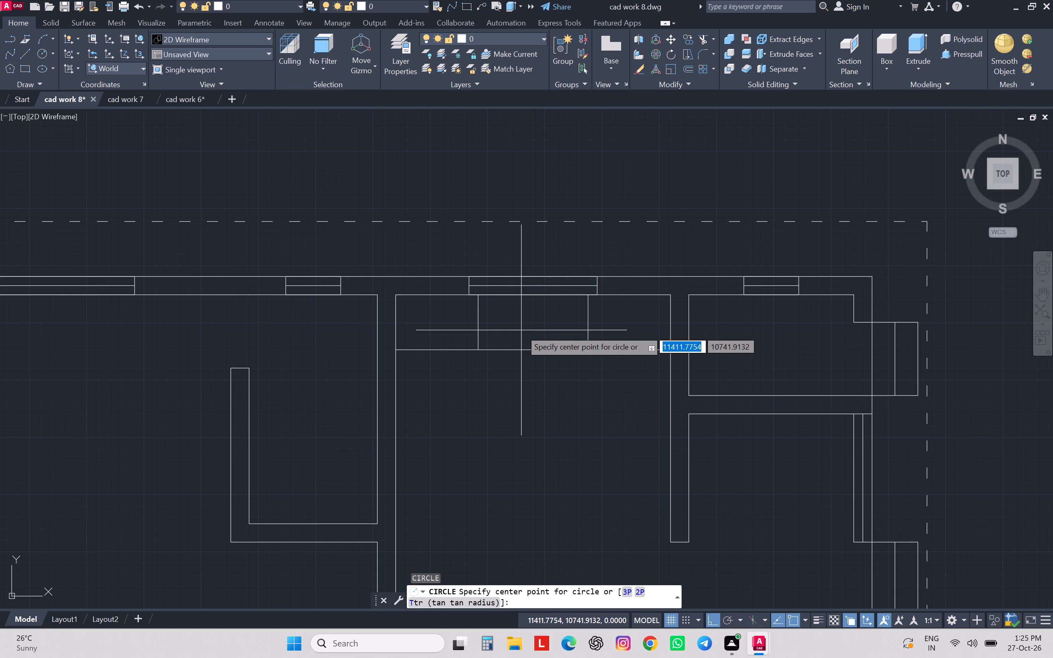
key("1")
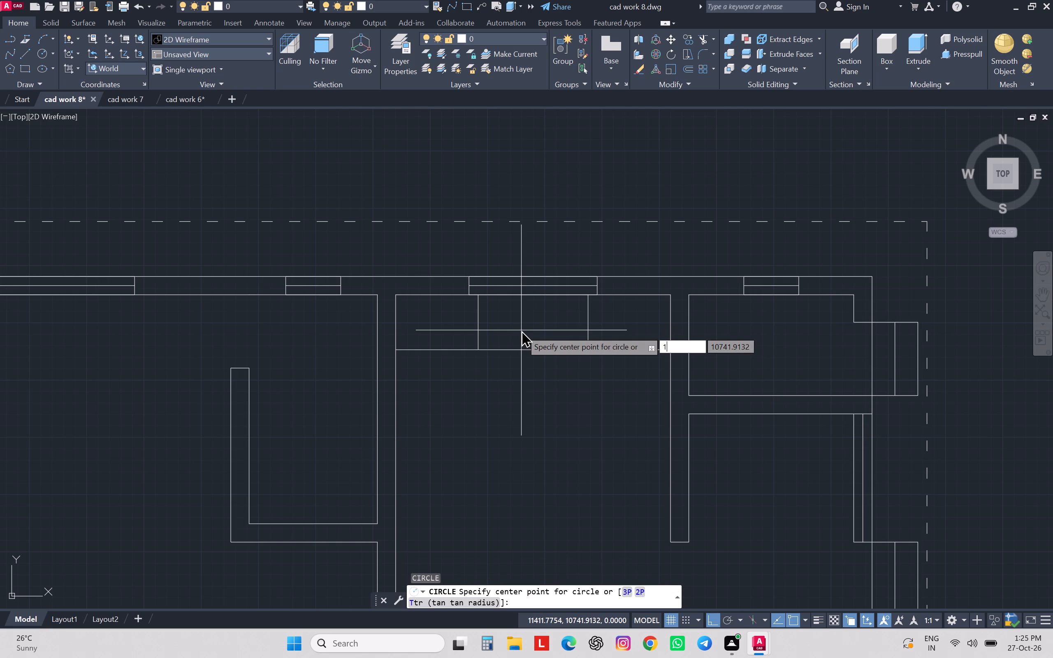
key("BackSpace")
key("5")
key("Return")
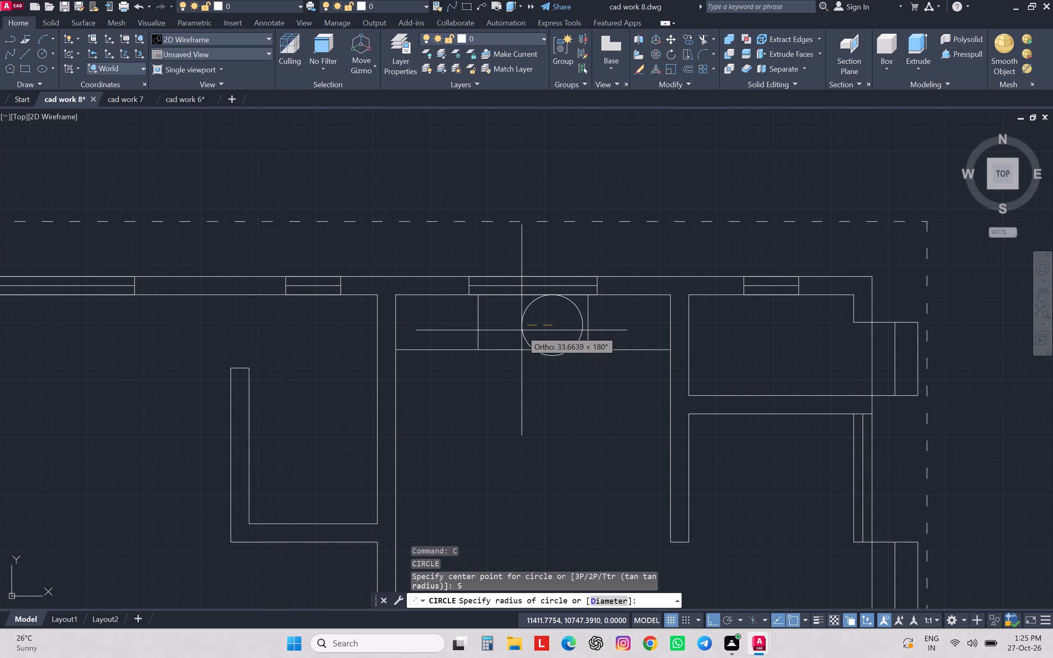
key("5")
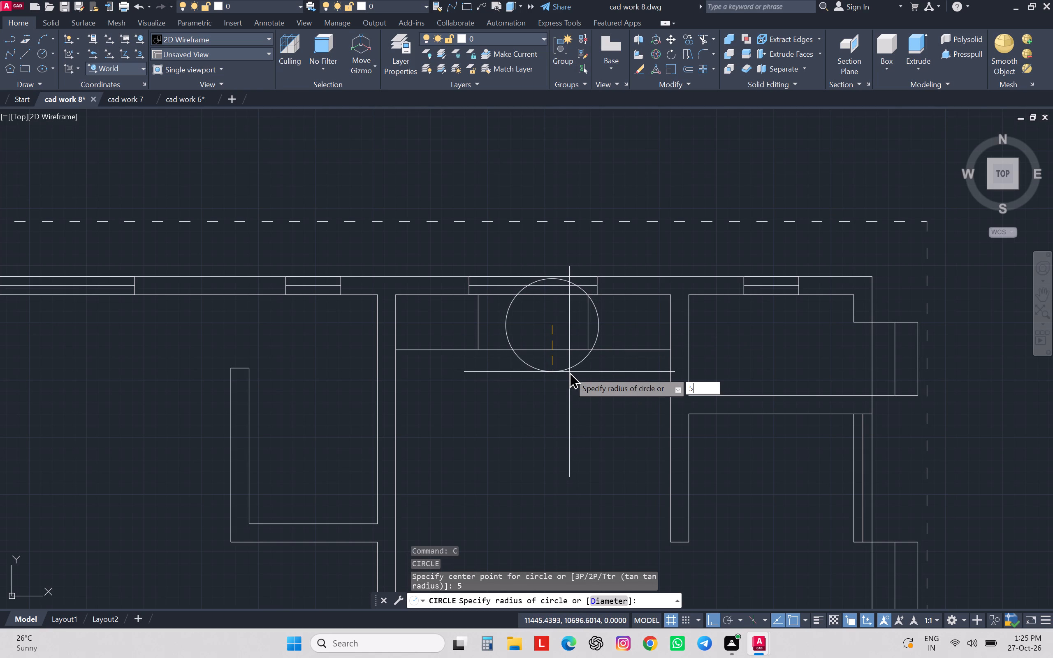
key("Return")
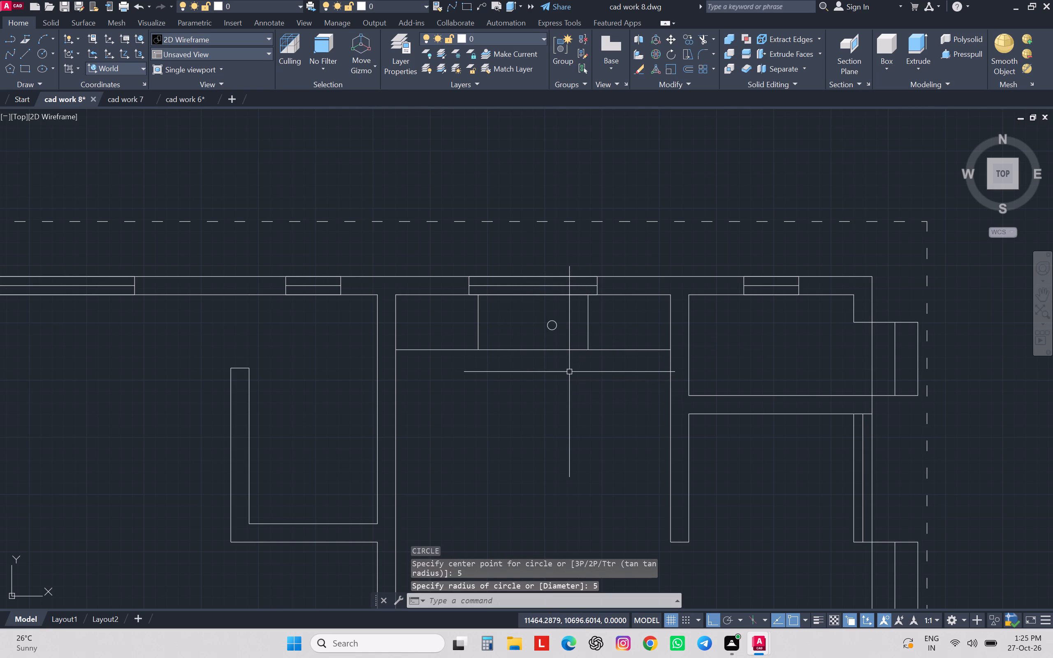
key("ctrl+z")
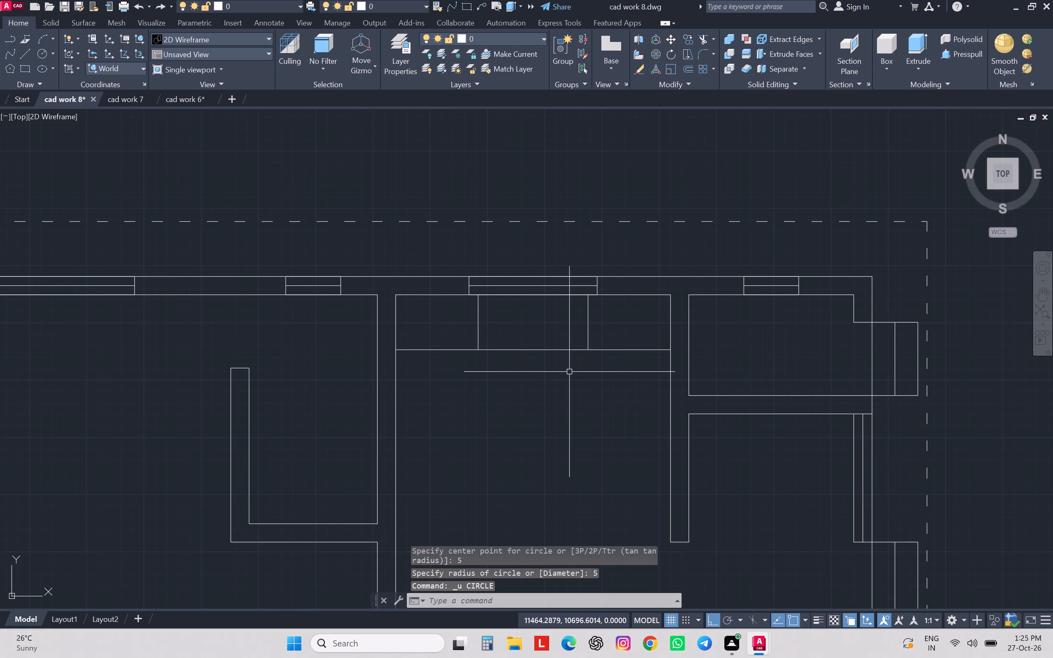
Draw a radius 10 circle in the right half of the stove, near the counter's front edge, as a burner's outer ring.
key("c")
key("Return")
type("10")
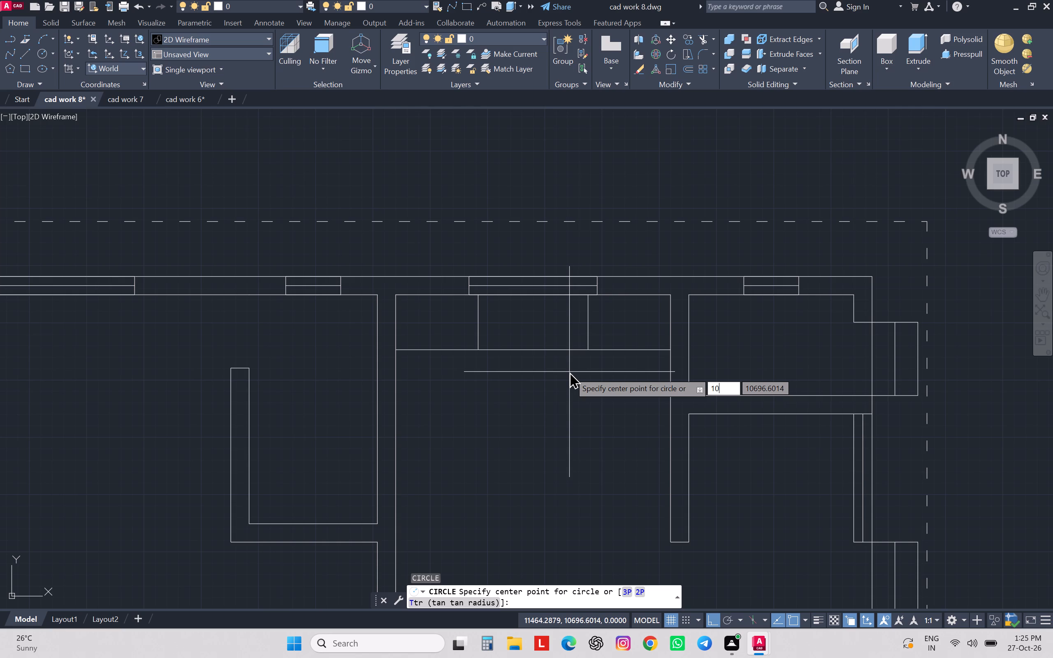
key("Return")
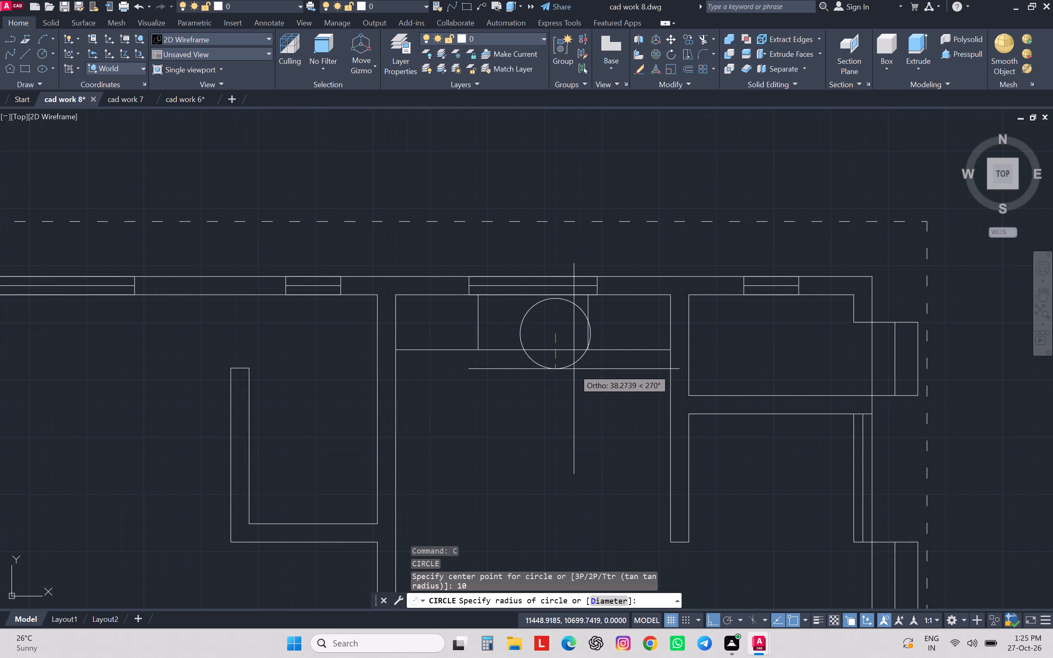
type("10")
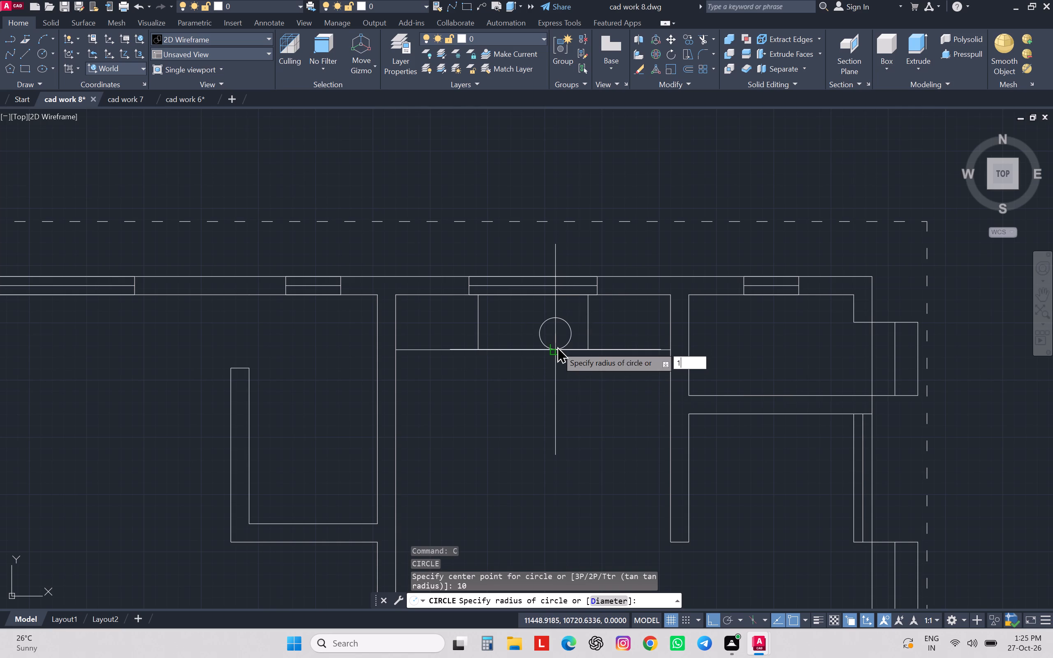
key("Return")
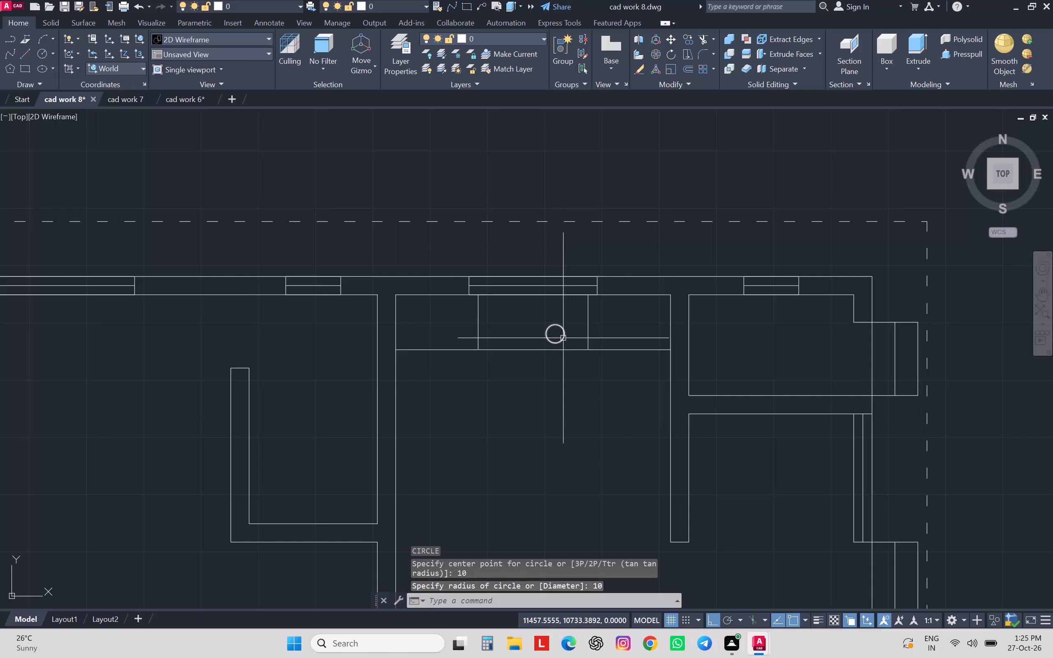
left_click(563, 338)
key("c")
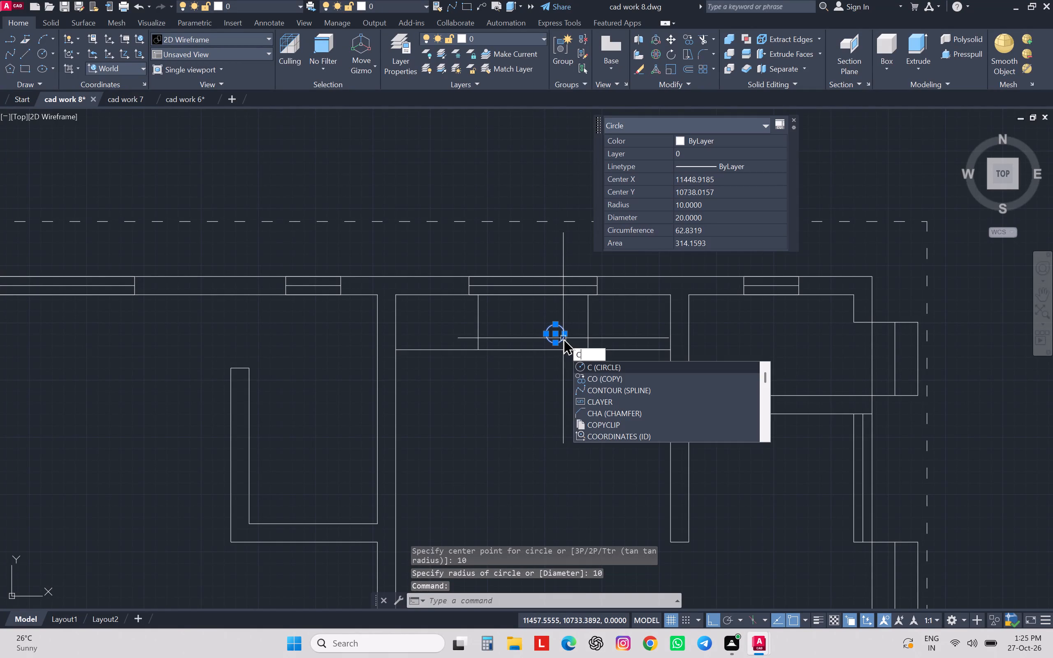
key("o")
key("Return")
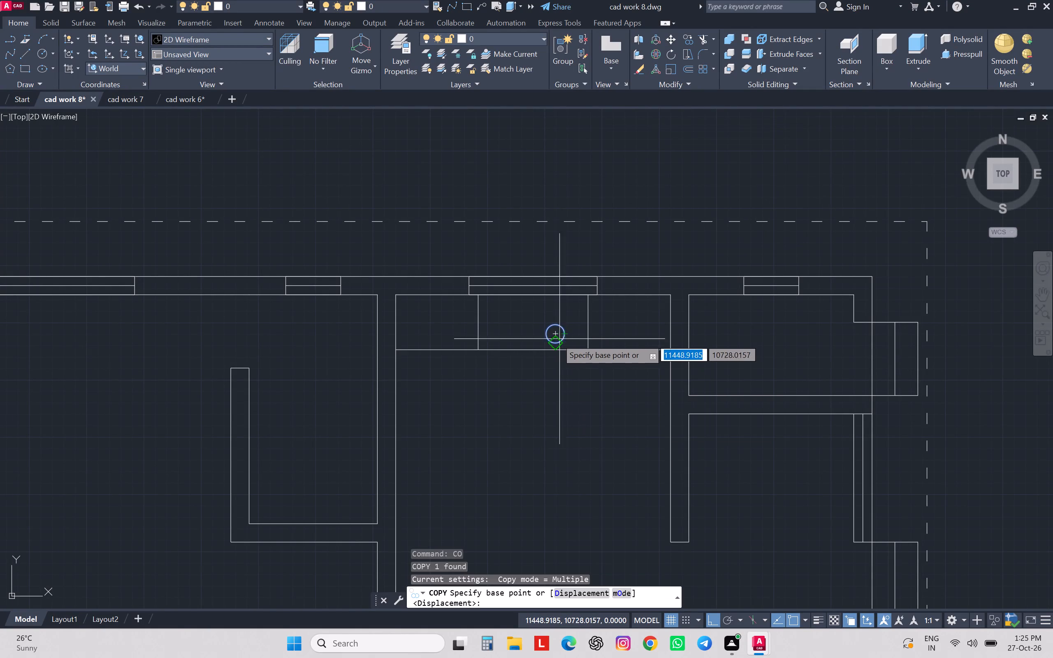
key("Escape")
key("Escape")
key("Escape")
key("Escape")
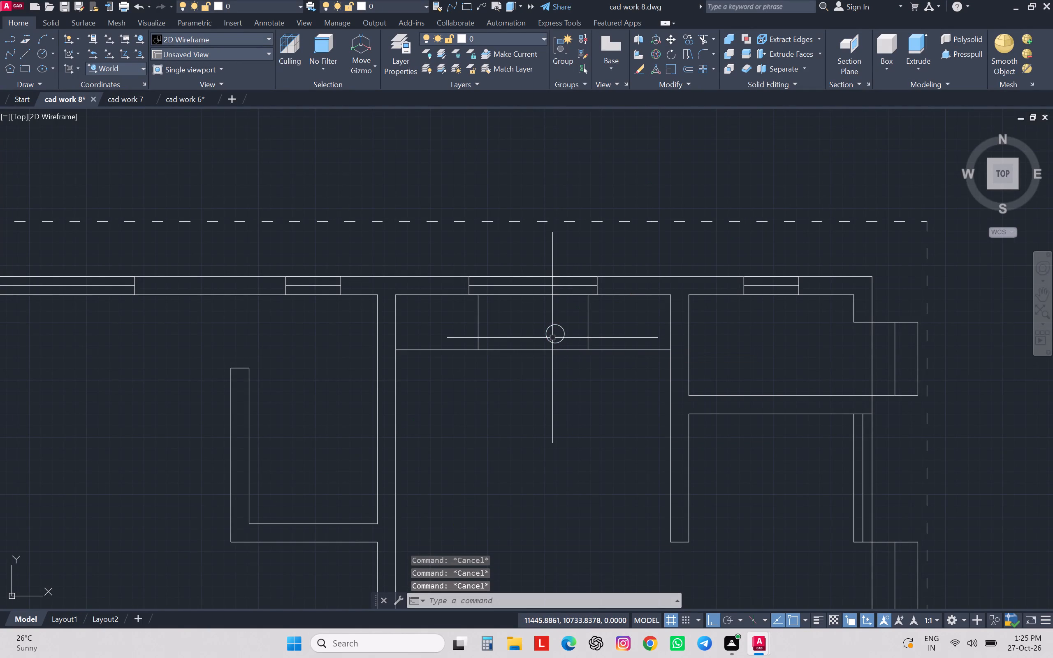
Draw a concentric radius 5 circle inside the burner's outer ring.
key("c")
key("Return")
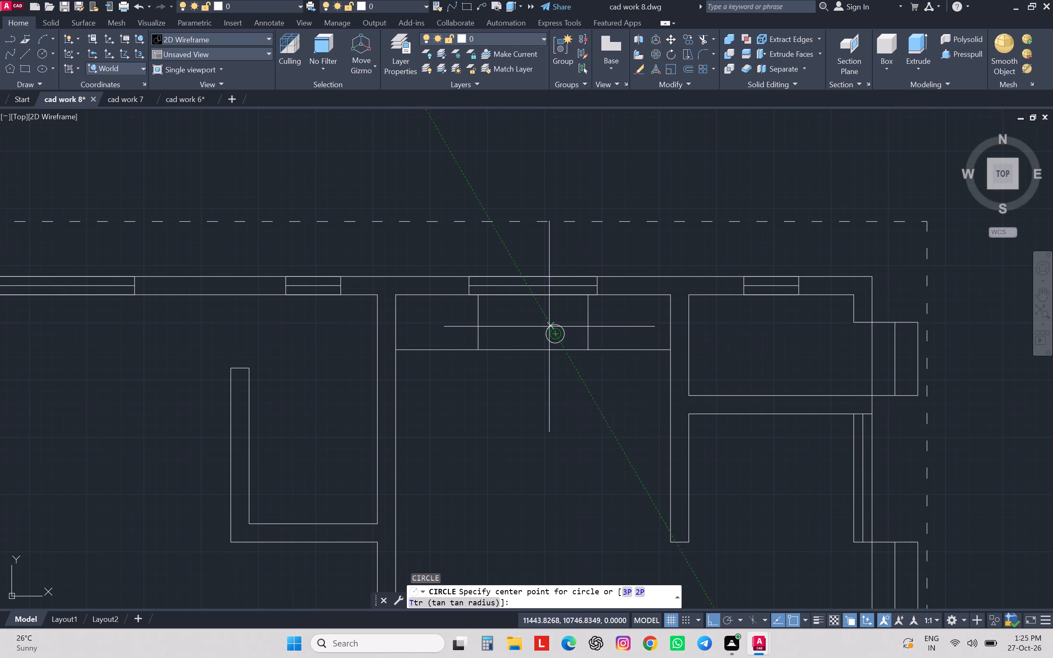
left_click(555, 333)
key("5")
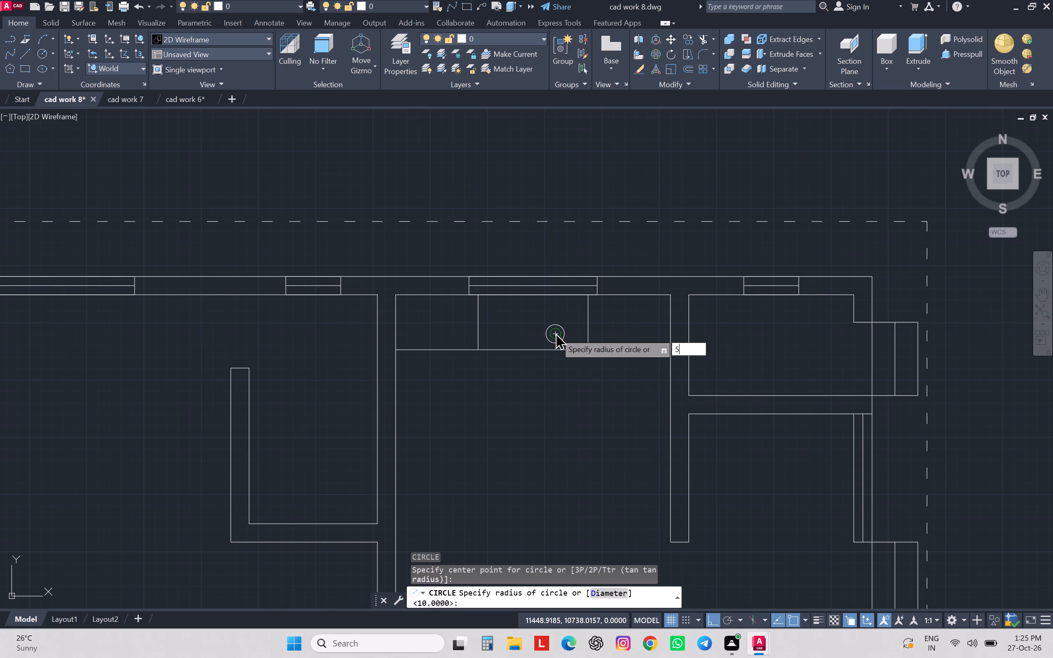
key("Return")
Copy the burner's two circles about 60 to the left and about 26 up towards the window, using their centre as base point.
scroll(563, 333, "up", 2)
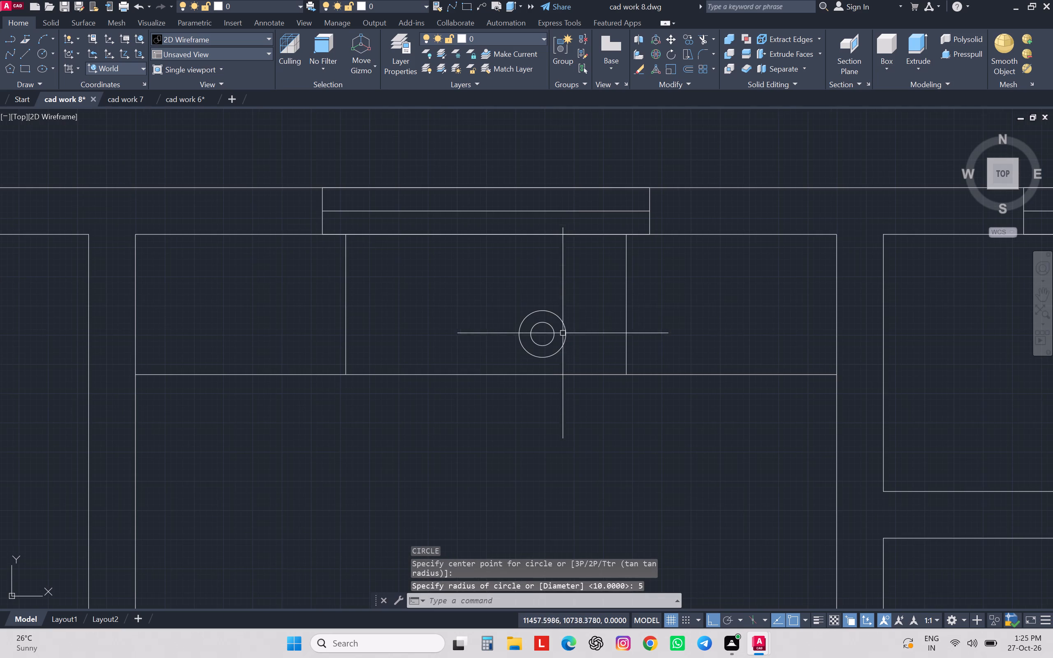
left_click(581, 296)
left_click(485, 364)
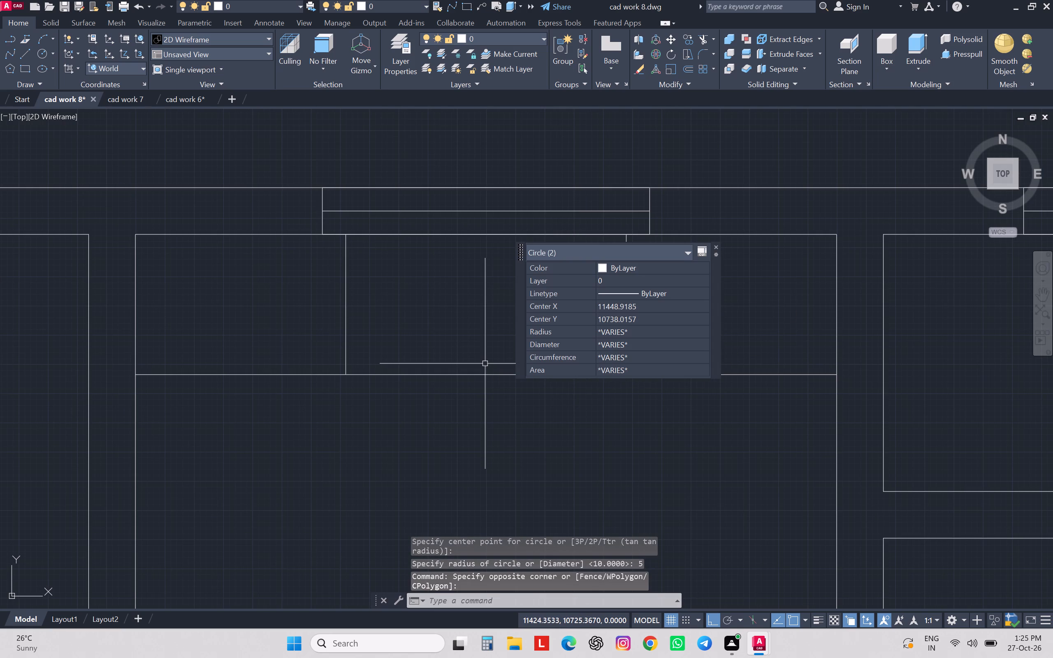
key("c")
key("o")
key("Return")
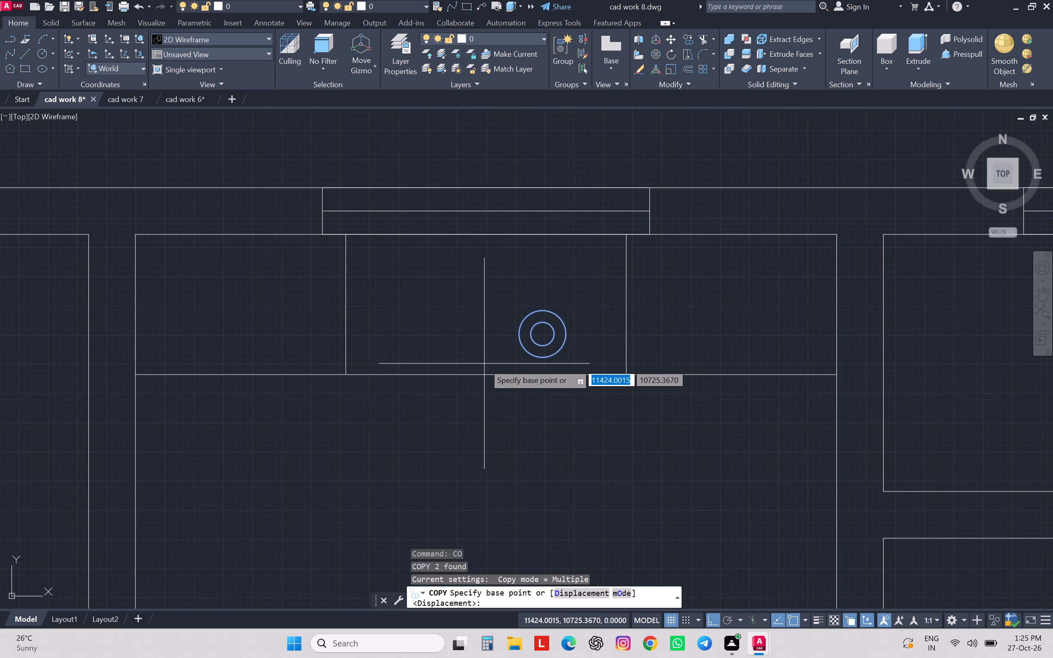
left_click(542, 335)
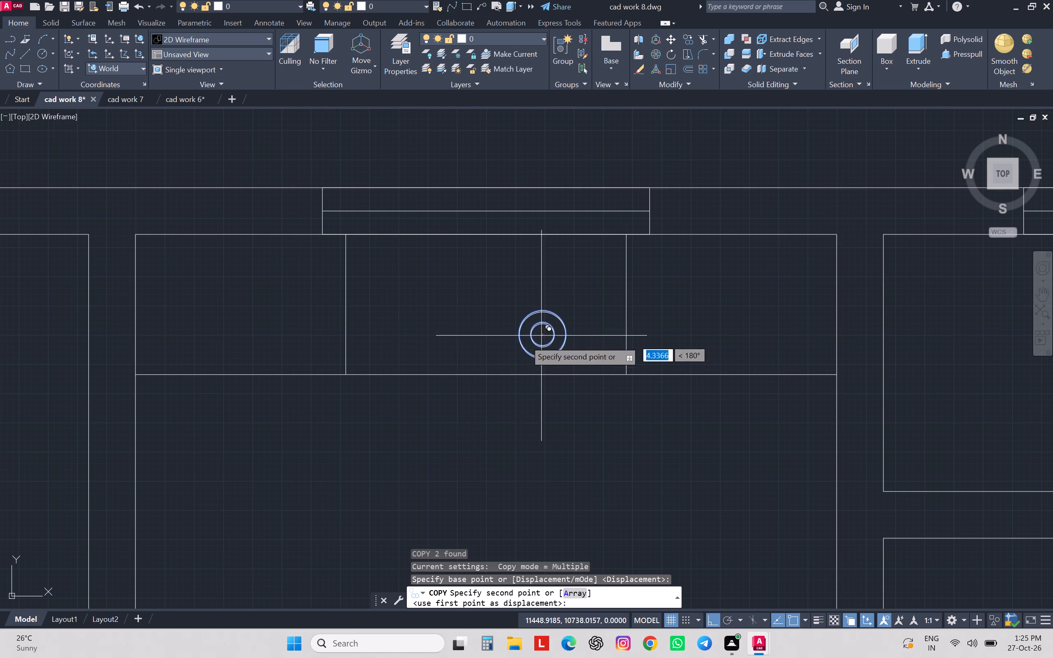
left_click(402, 331)
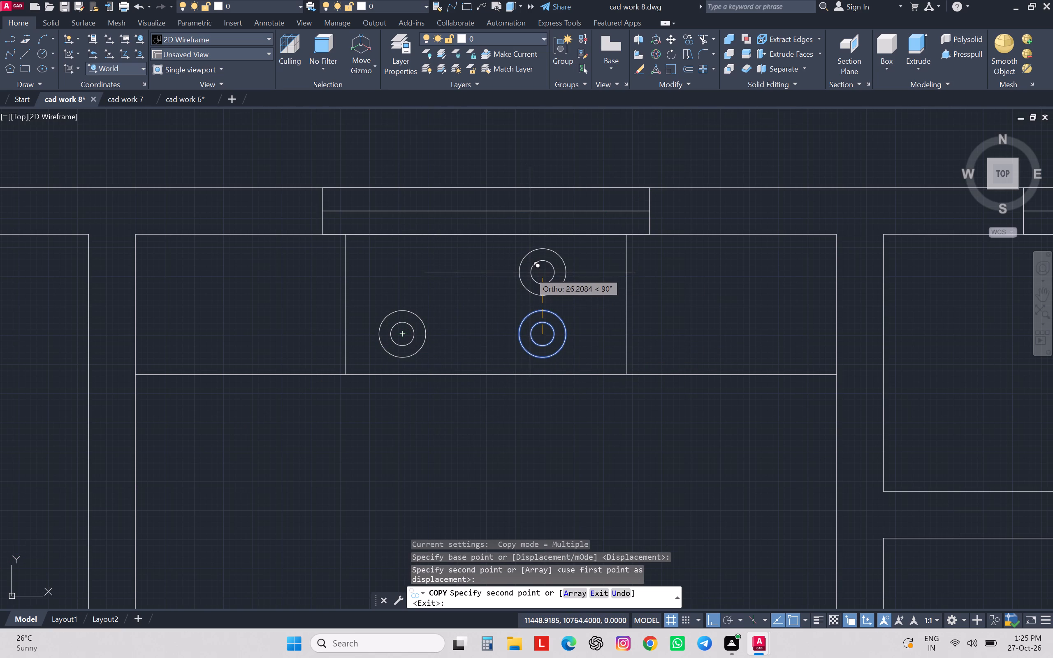
left_click(530, 272)
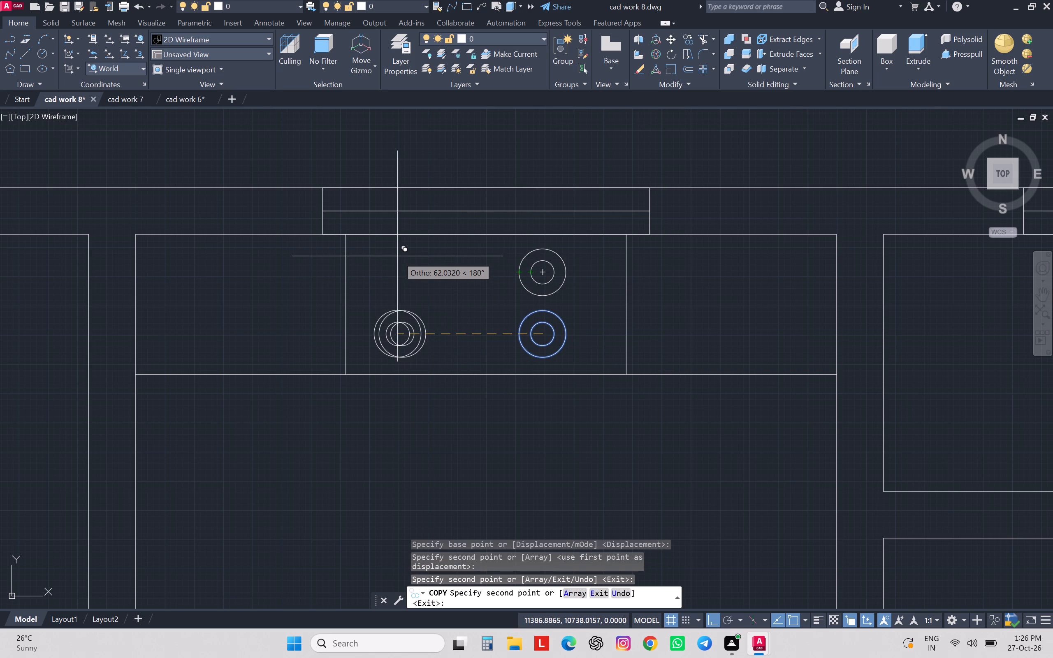
key("Escape")
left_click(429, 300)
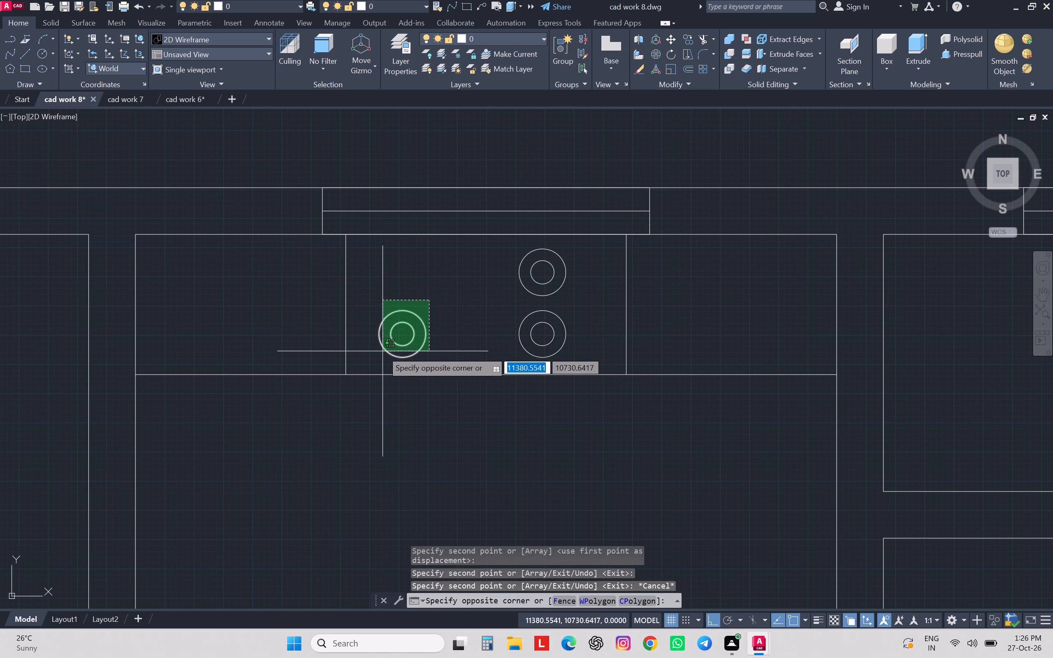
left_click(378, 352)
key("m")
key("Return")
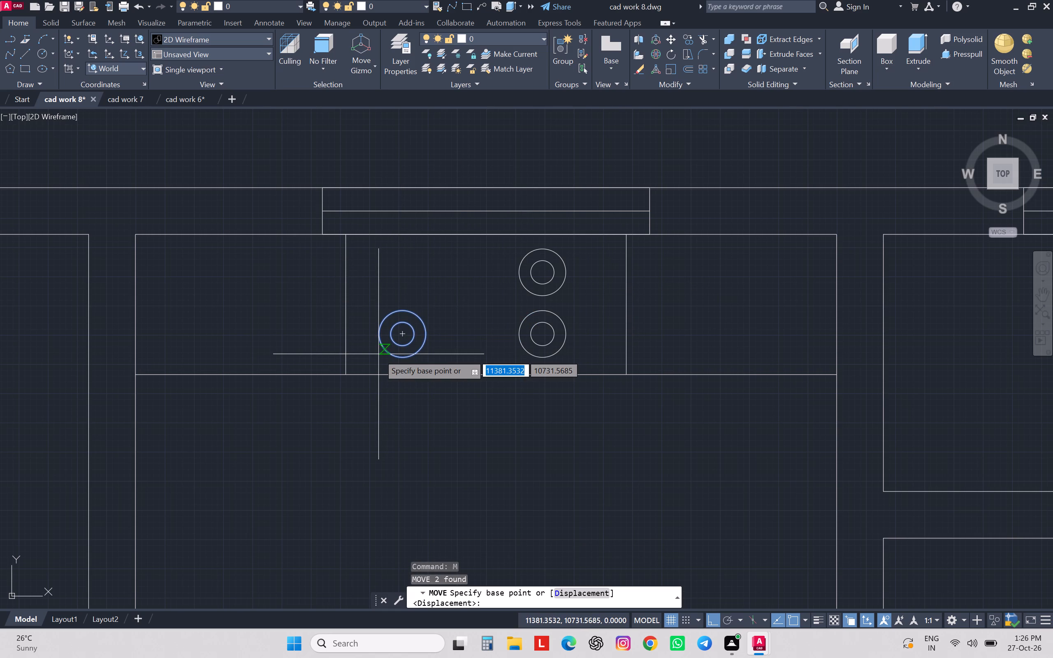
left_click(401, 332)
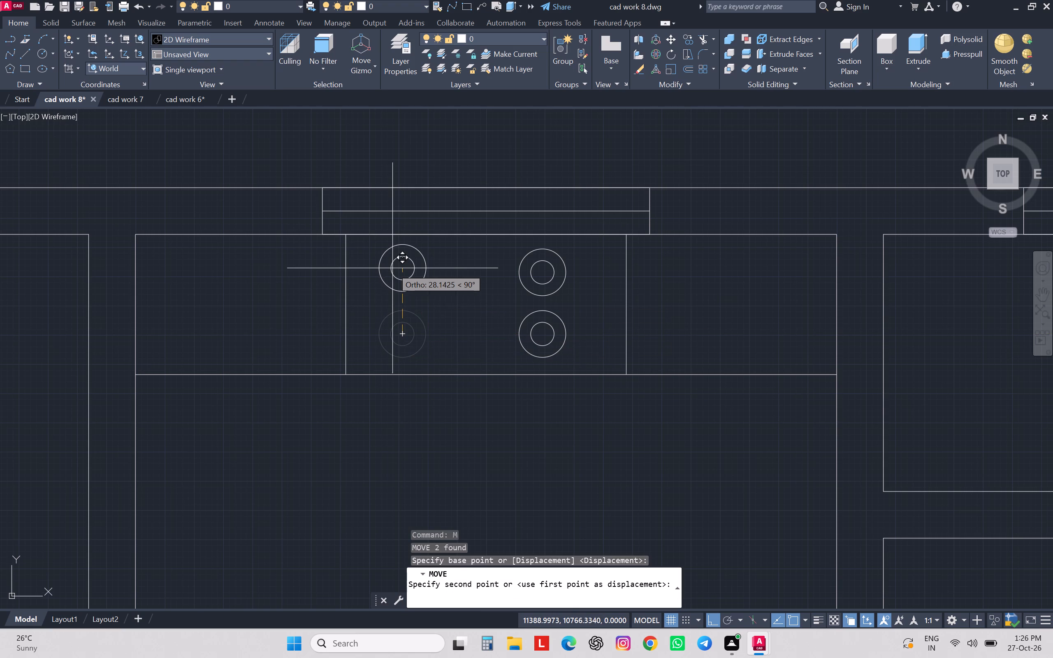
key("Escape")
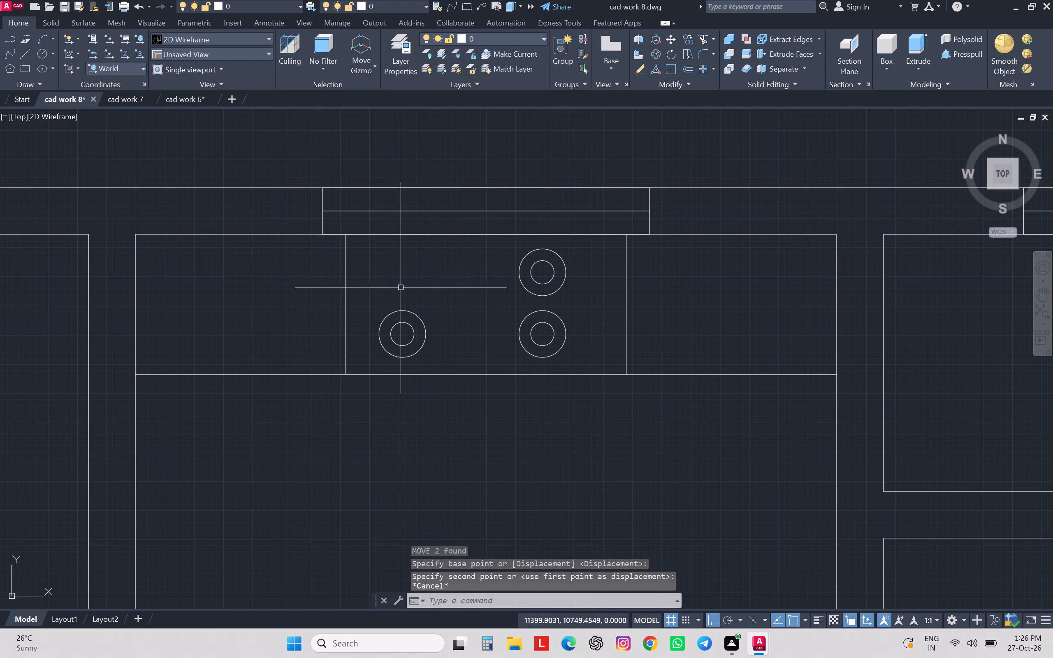
Copy the front left burner straight up towards the window, aligning its centre with the rear right burner.
left_click(438, 313)
left_click(379, 354)
type("co")
key("Return")
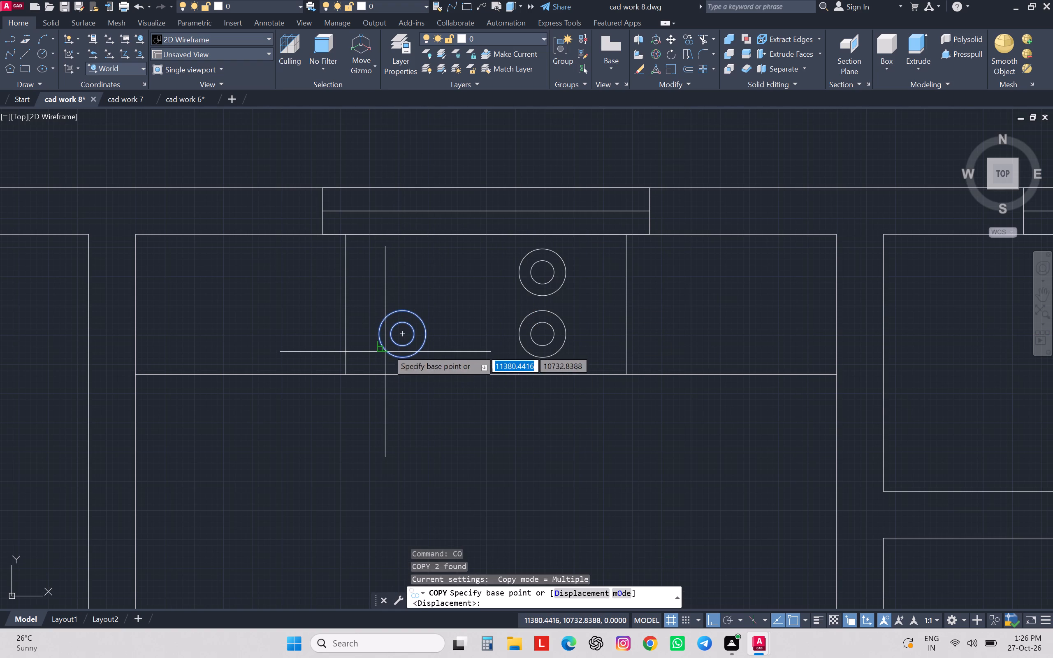
left_click(404, 335)
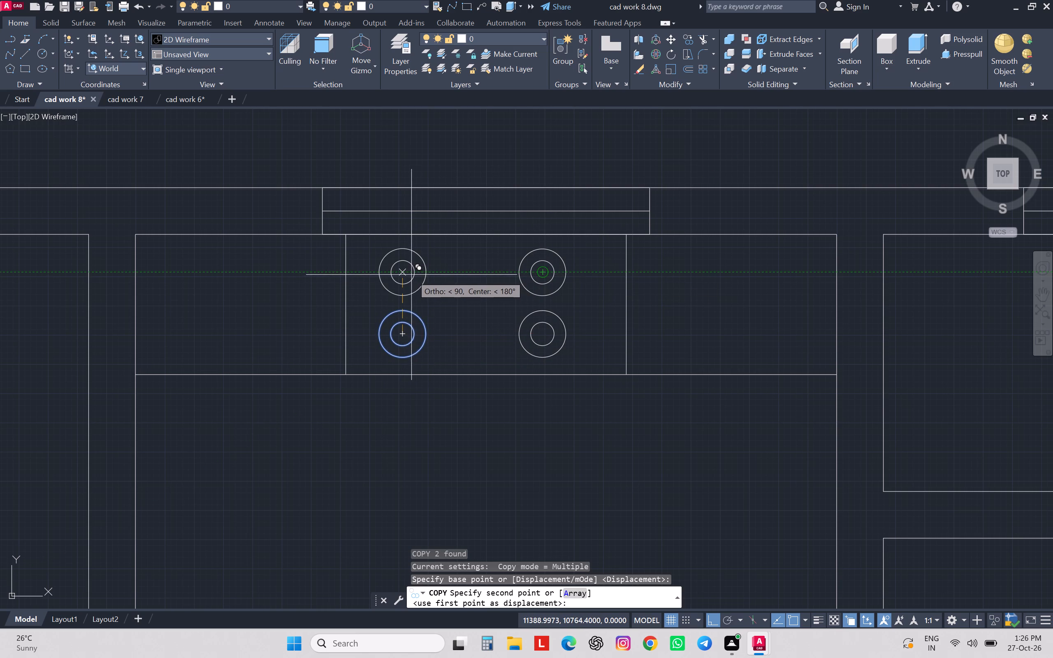
left_click(411, 274)
key("Escape")
key("Escape")
key("Escape")
key("Escape")
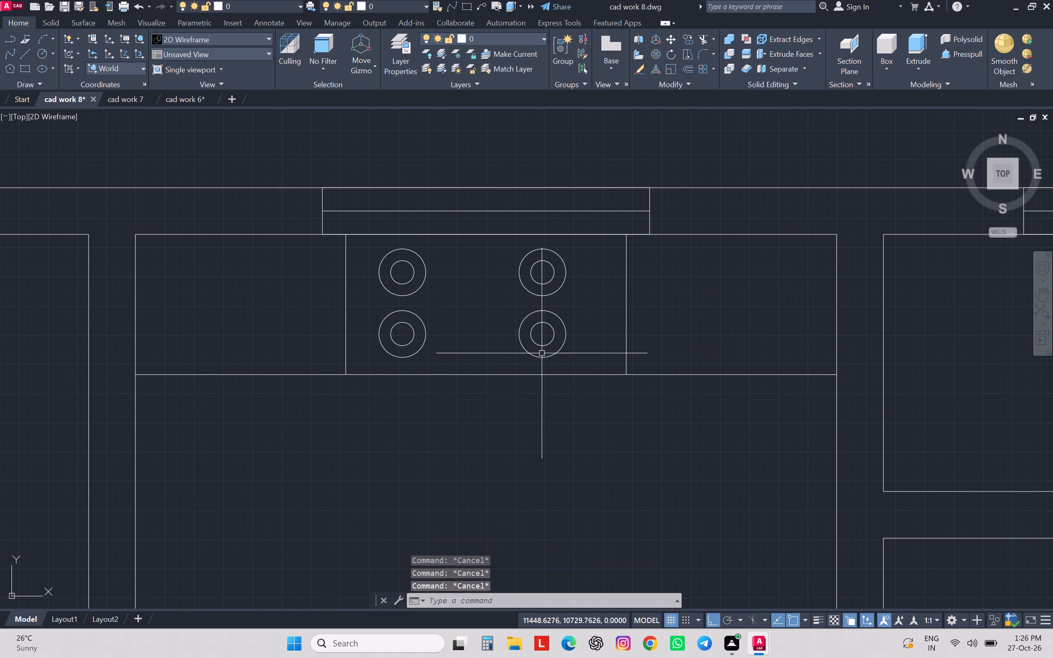
Draw a vertical and a horizontal line across the full outer circle of the rear left burner, crossing at its centre.
key("l")
key("Return")
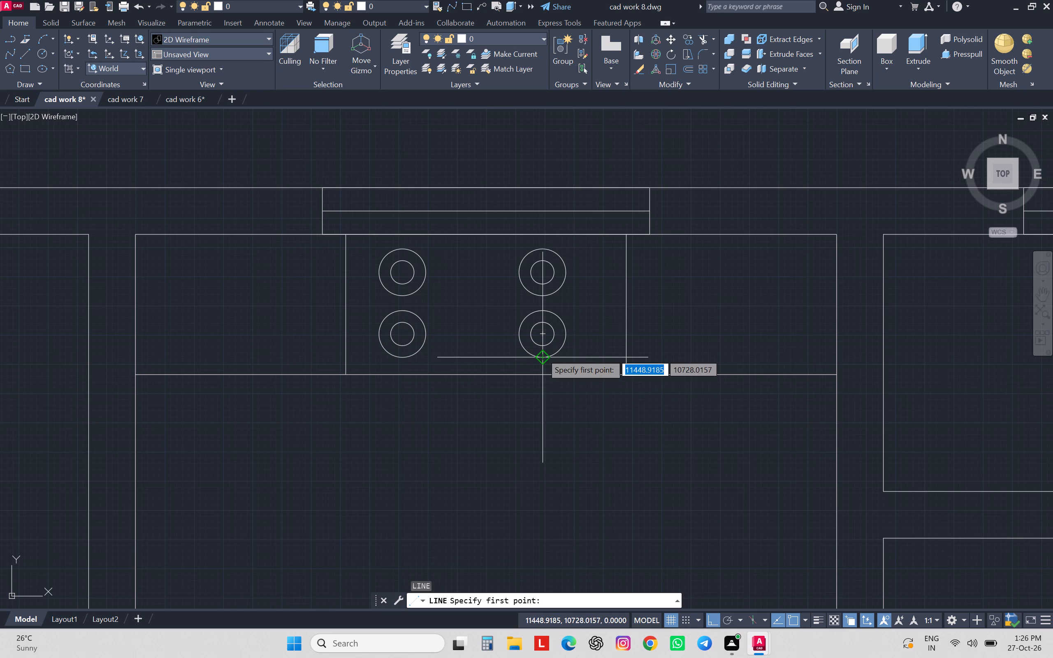
left_click(402, 272)
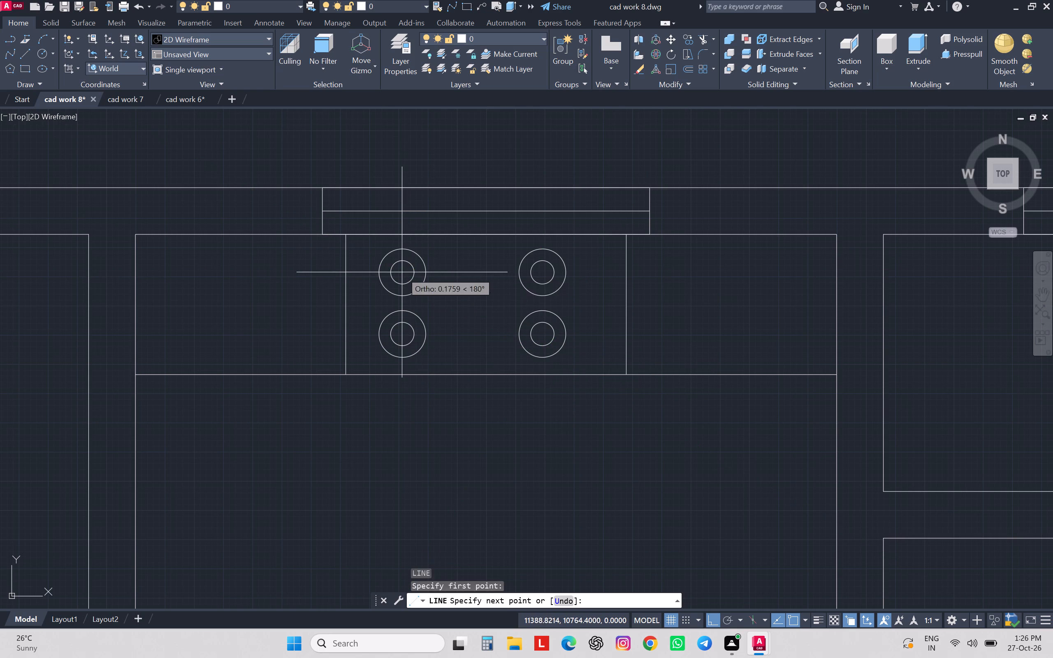
left_click(403, 298)
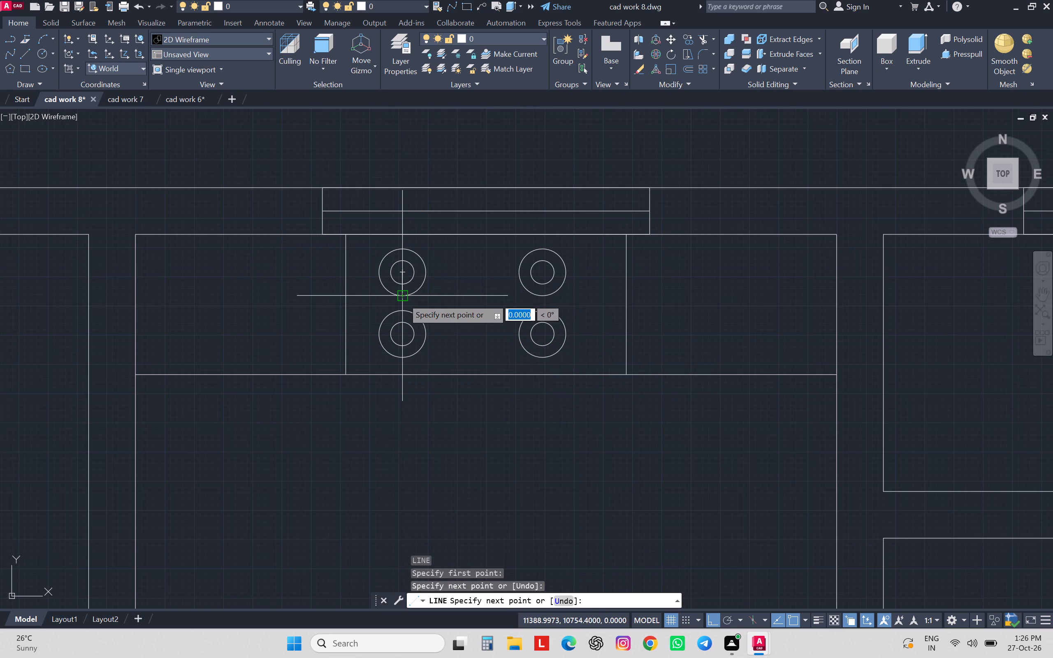
left_click(401, 251)
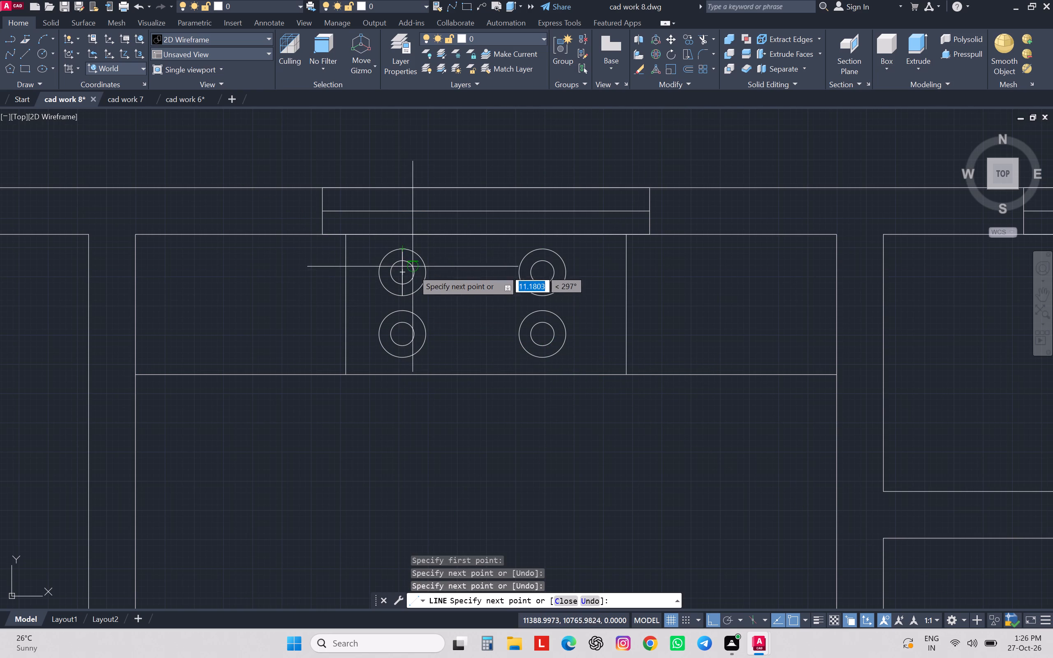
key("Escape")
key("space")
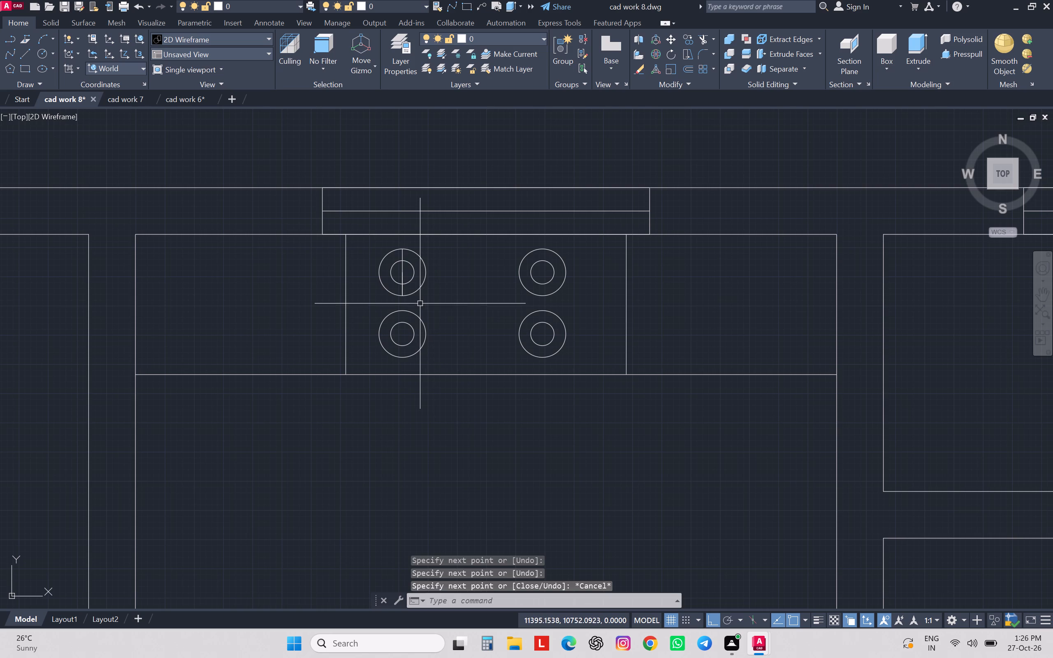
left_click(379, 270)
left_click(422, 271)
key("space")
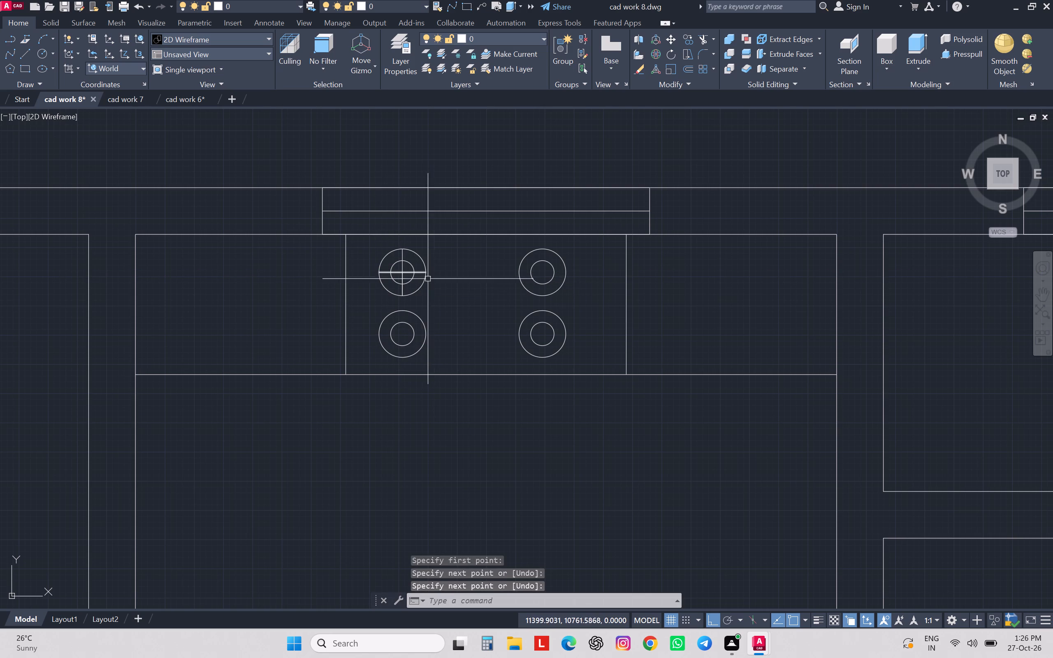
Draw a horizontal and a vertical line, each 20 long, across the rear right burner's outer circle, crossing at its centre.
key("space")
left_click(543, 272)
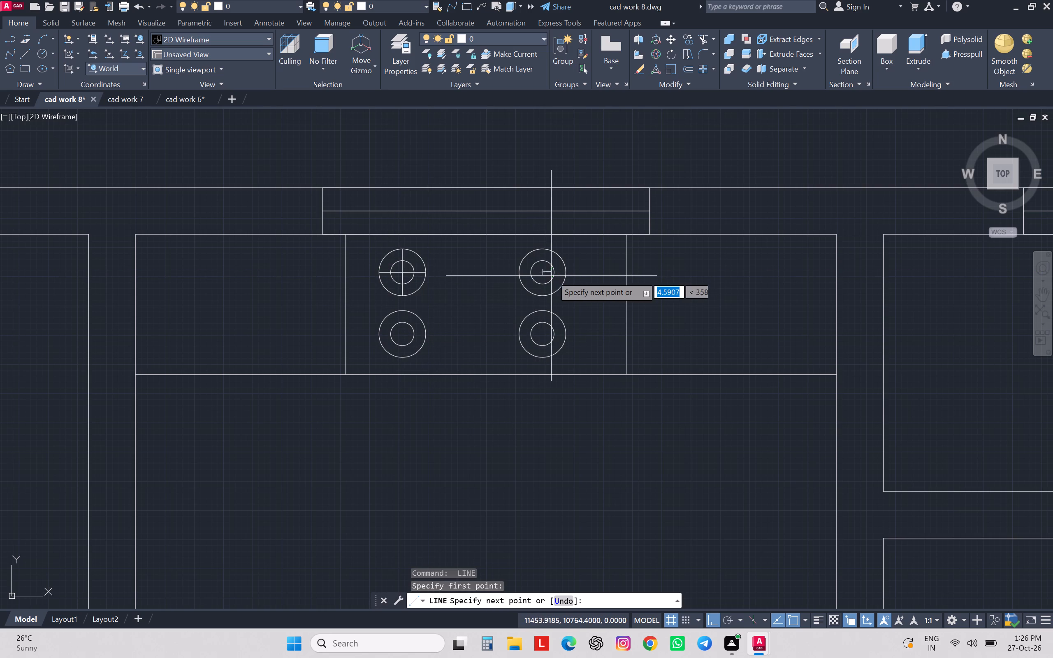
key("Escape")
key("space")
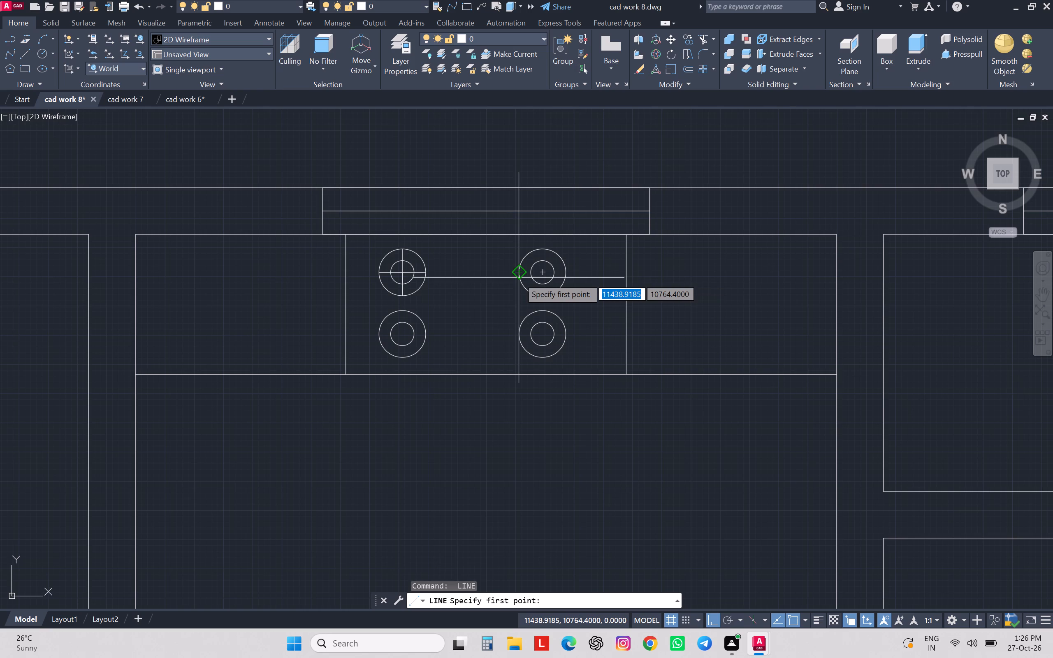
left_click(518, 277)
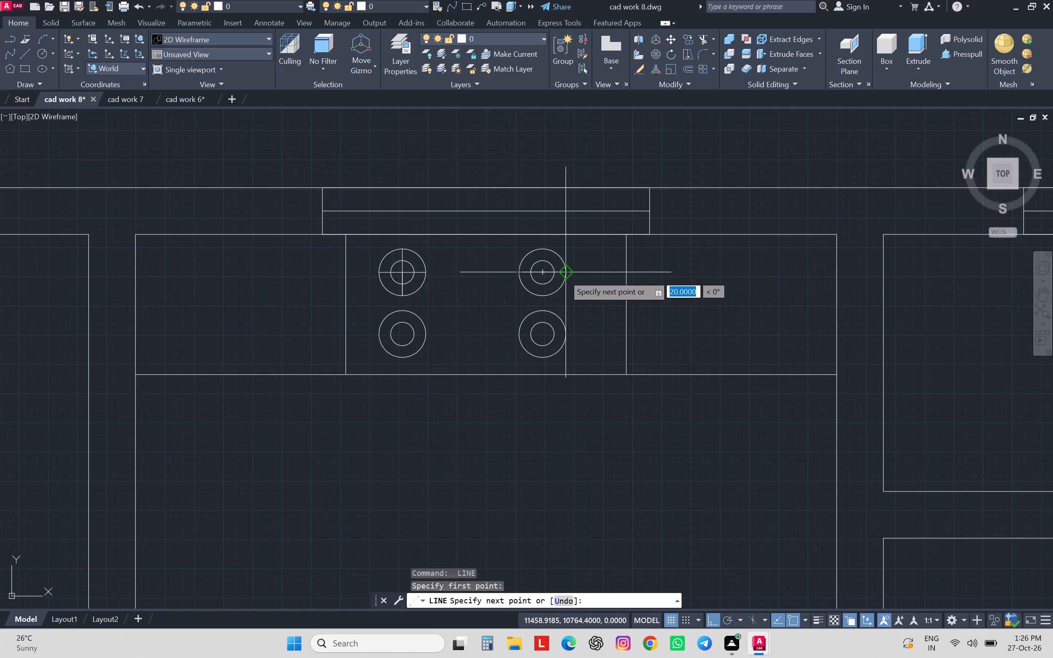
left_click(564, 275)
key("space")
key("space")
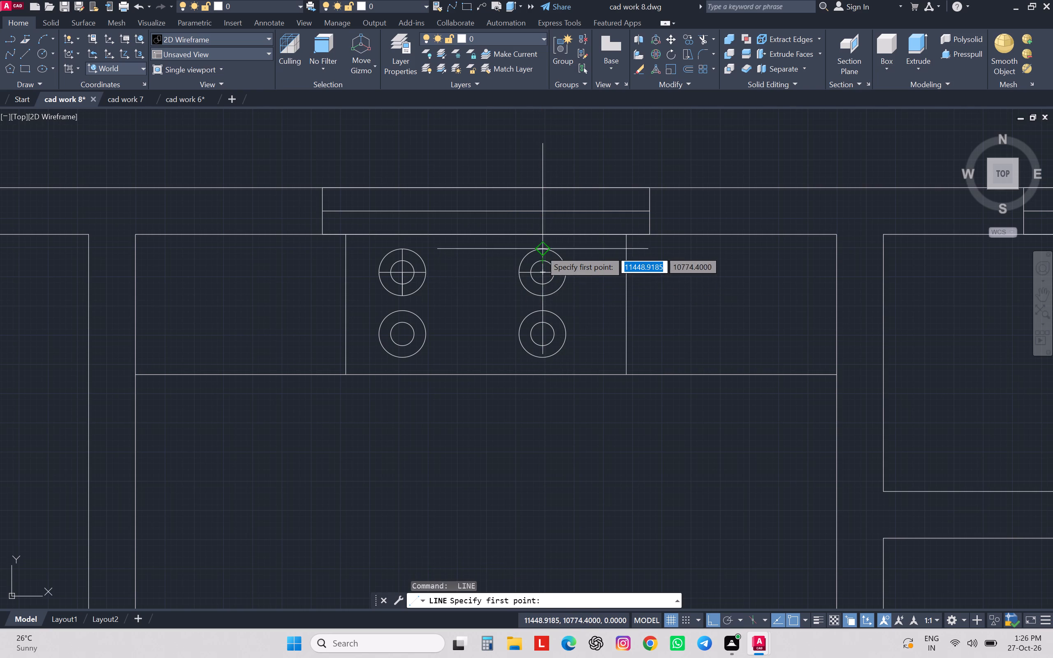
left_click(541, 250)
left_click(545, 292)
key("space")
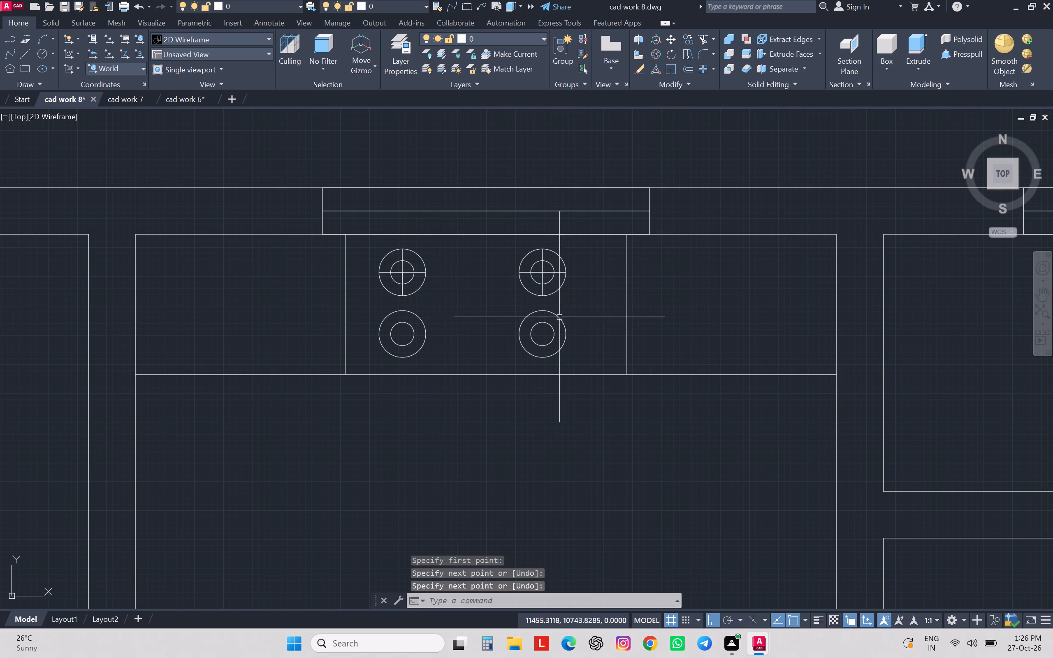
Draw a horizontal and a vertical line, each 20 long, across the front right burner's outer circle through its centre.
key("space")
left_click(547, 330)
key("Escape")
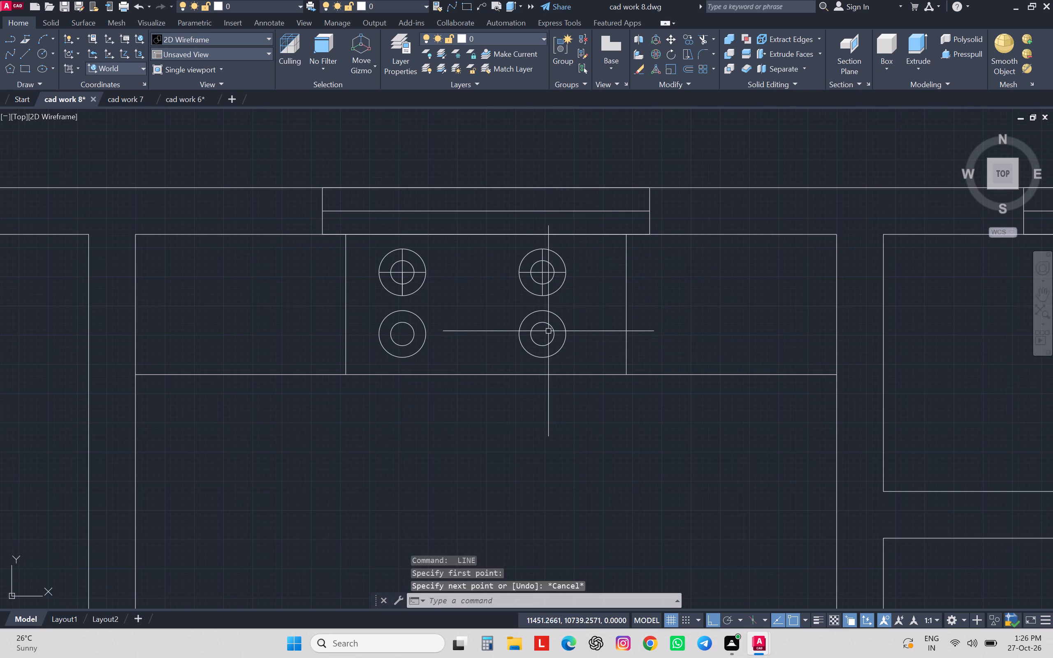
key("space")
left_click(567, 331)
left_click(521, 329)
key("space")
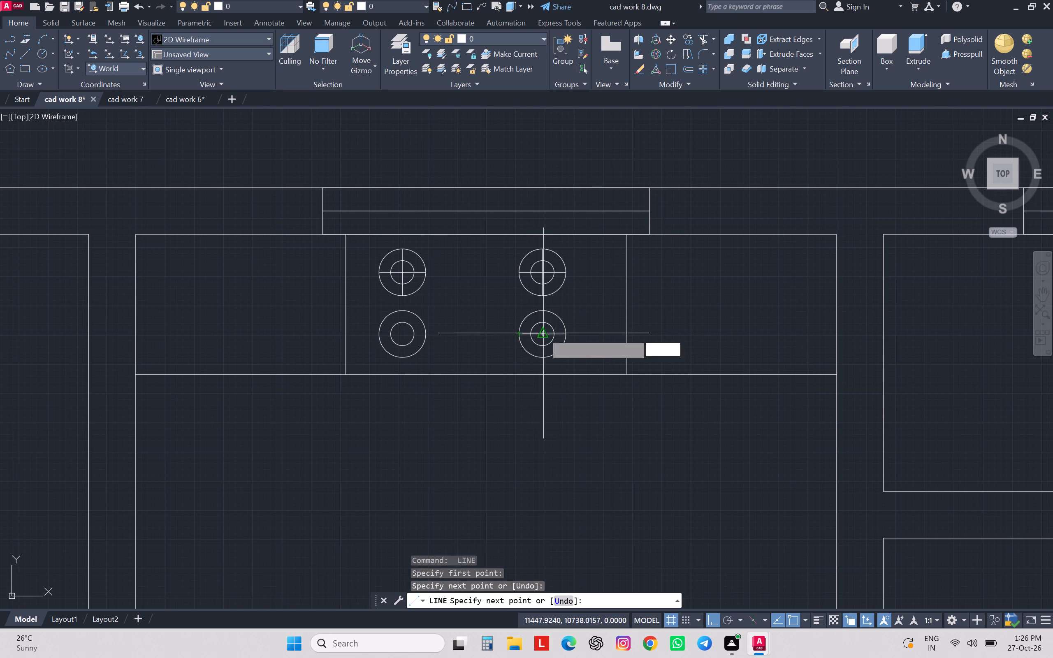
key("space")
left_click(543, 355)
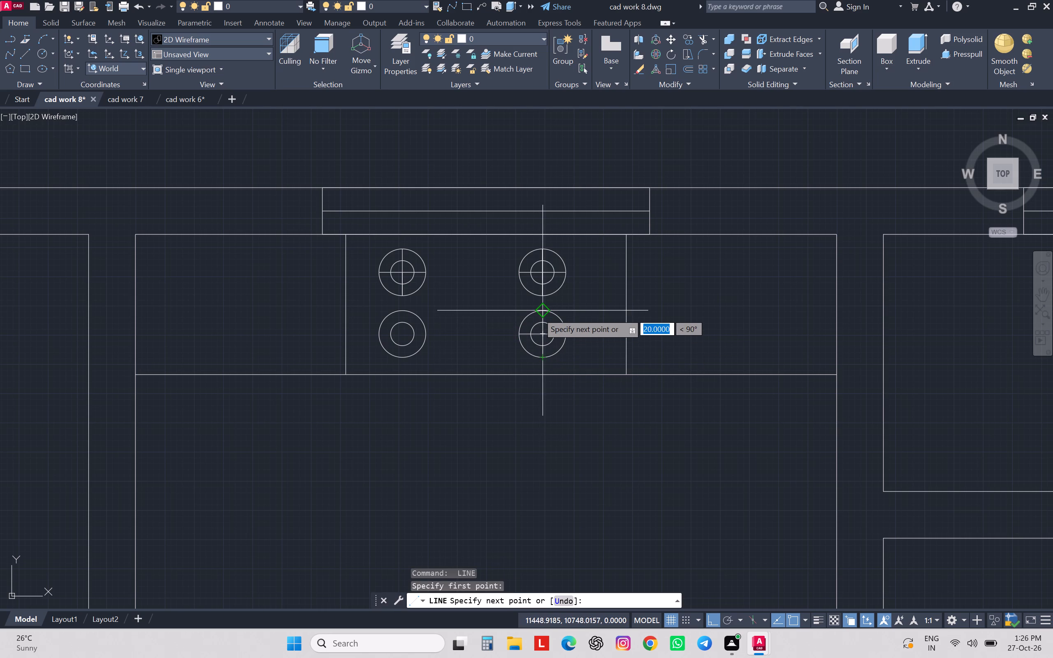
left_click(538, 313)
key("space")
Draw a vertical and a horizontal line, each 20 long, across the front left burner's outer circle through its centre.
key("space")
left_click(402, 338)
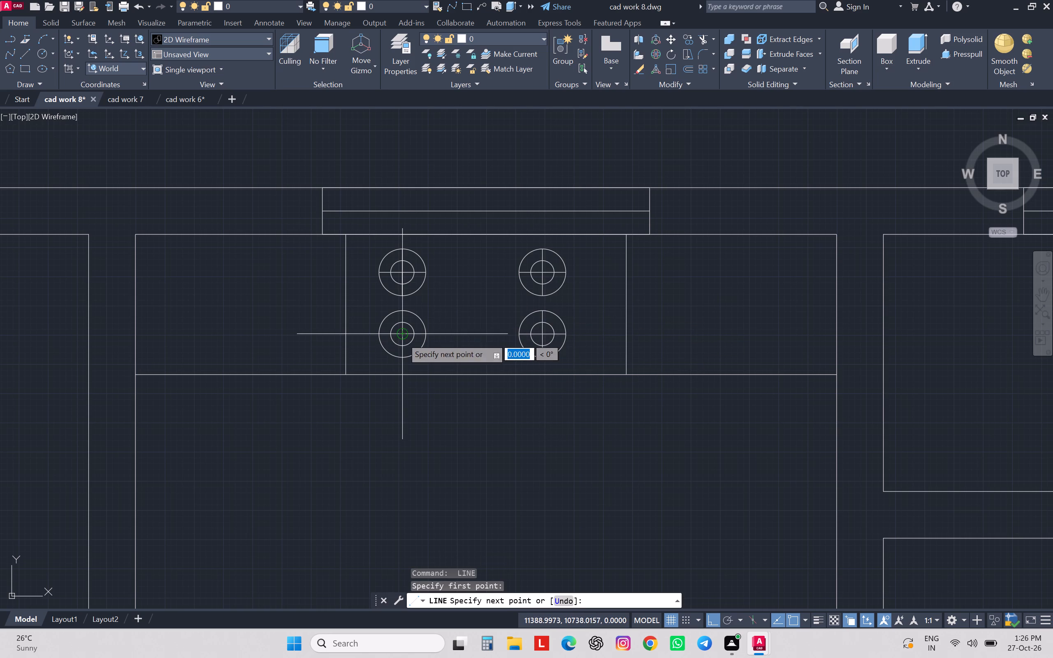
key("space")
key("space")
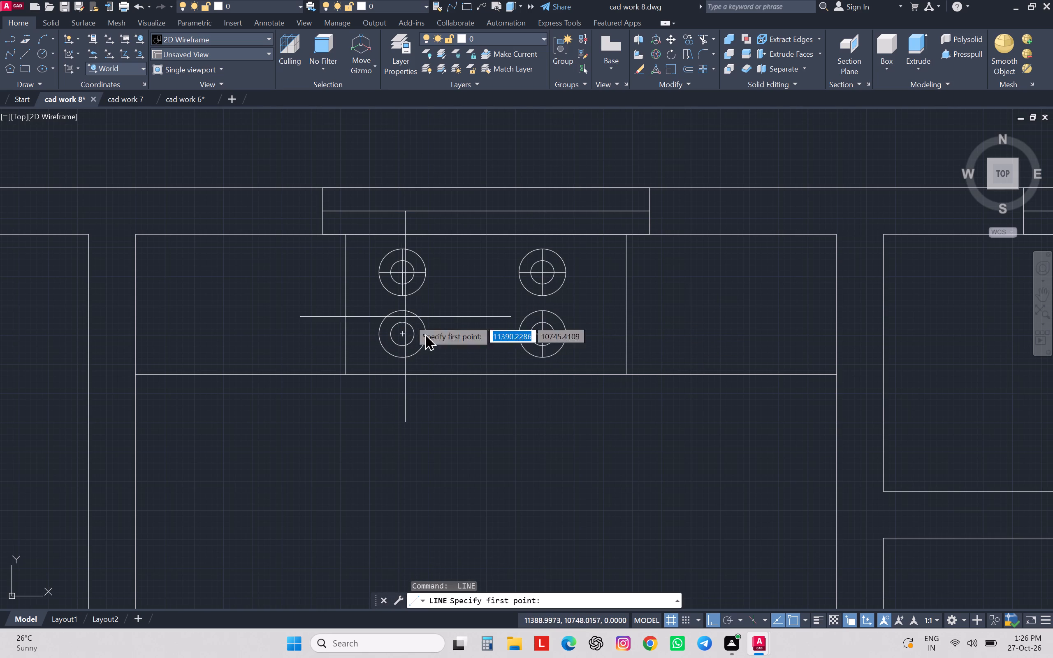
left_click(405, 359)
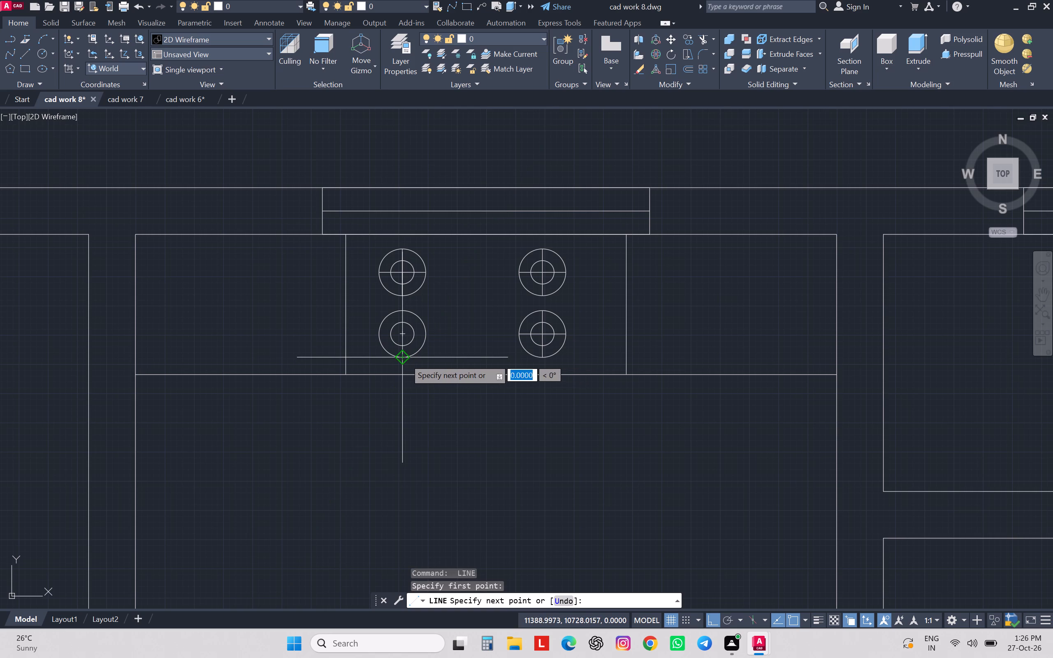
left_click(398, 313)
key("space")
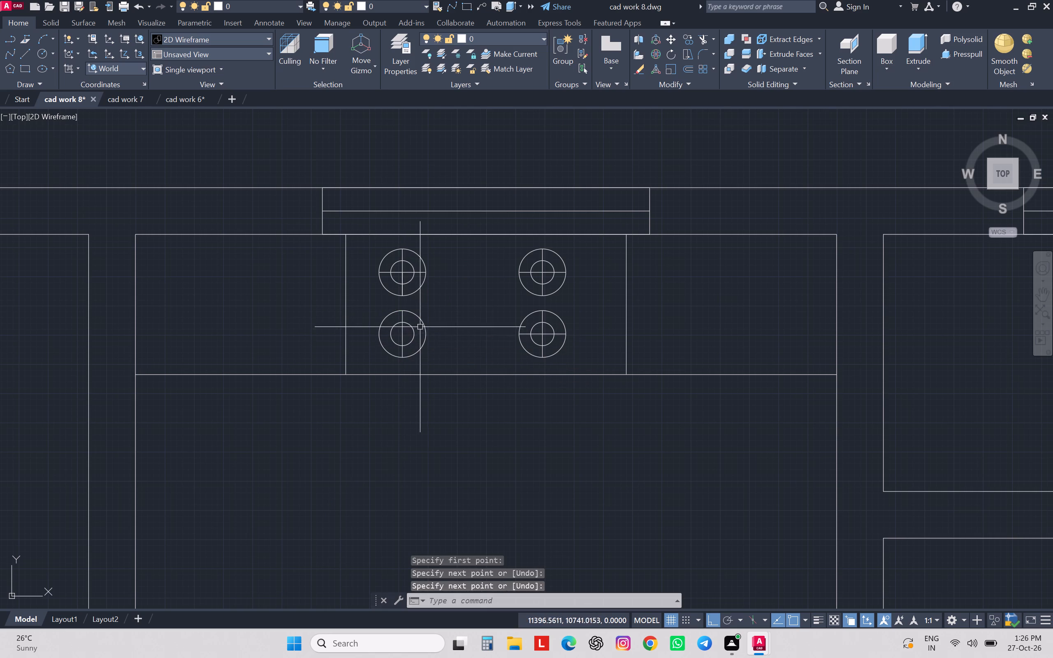
key("space")
left_click(424, 335)
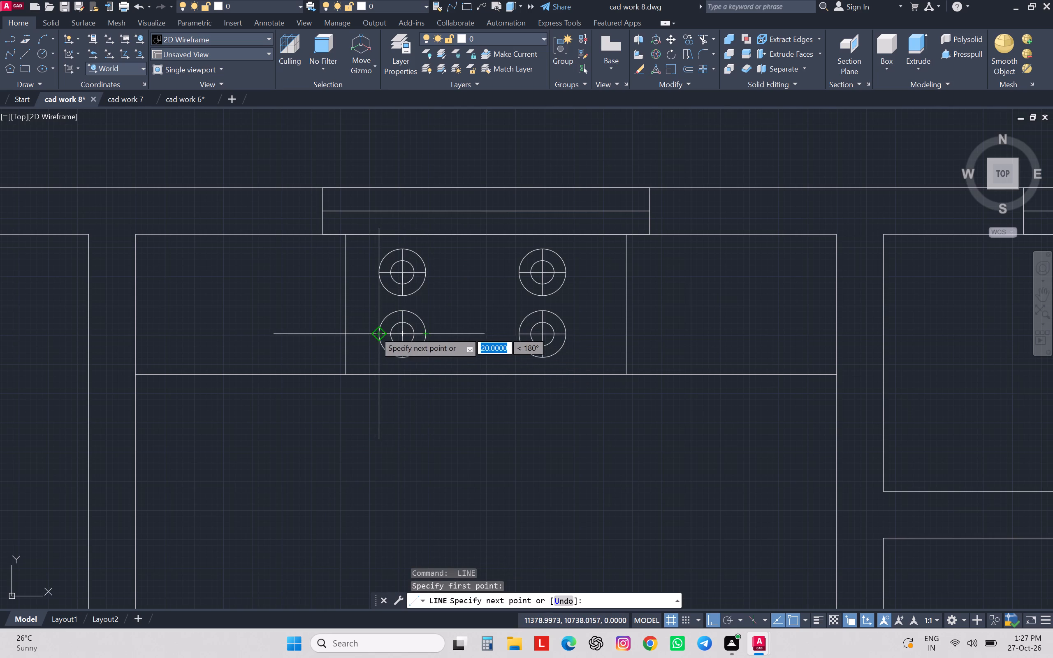
left_click(375, 331)
key("Escape")
Move all four burners together about 4 to the right and about 1 towards the window, centring them better on the stove counter.
scroll(513, 349, "down", 1)
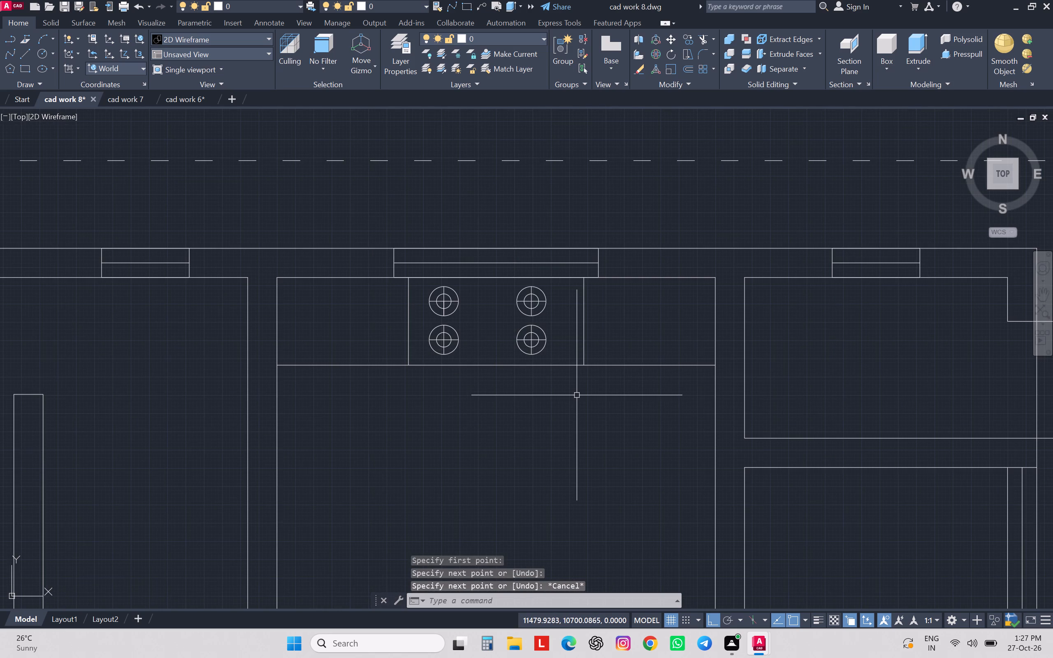
scroll(539, 317, "up", 2)
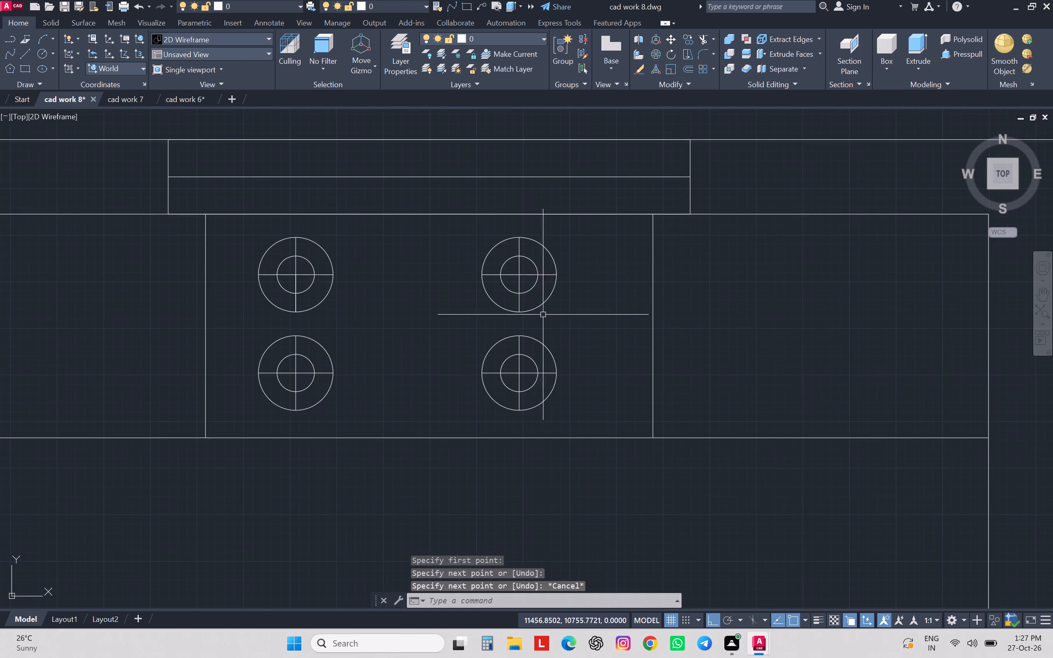
left_click(568, 236)
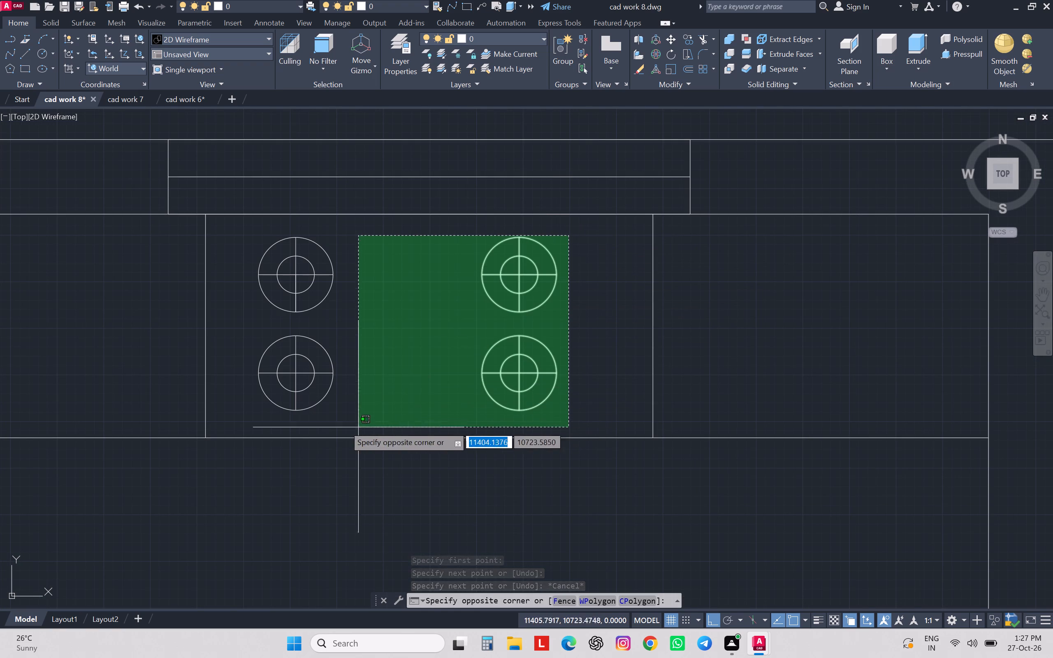
left_click(250, 425)
scroll(250, 425, "up", 1)
scroll(250, 425, "down", 1)
key("m")
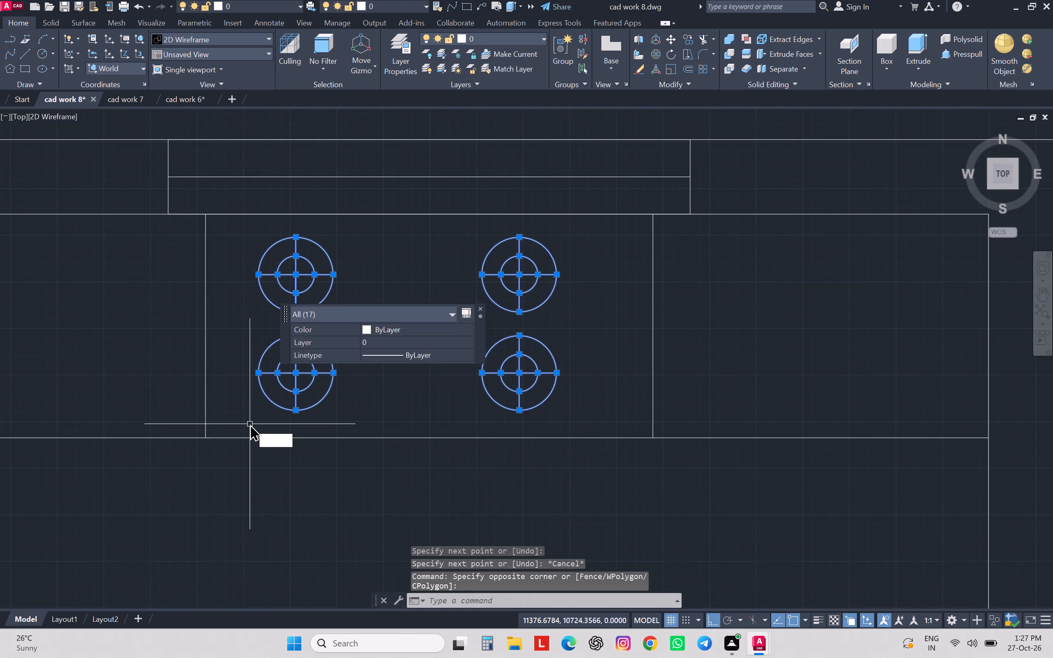
key("Return")
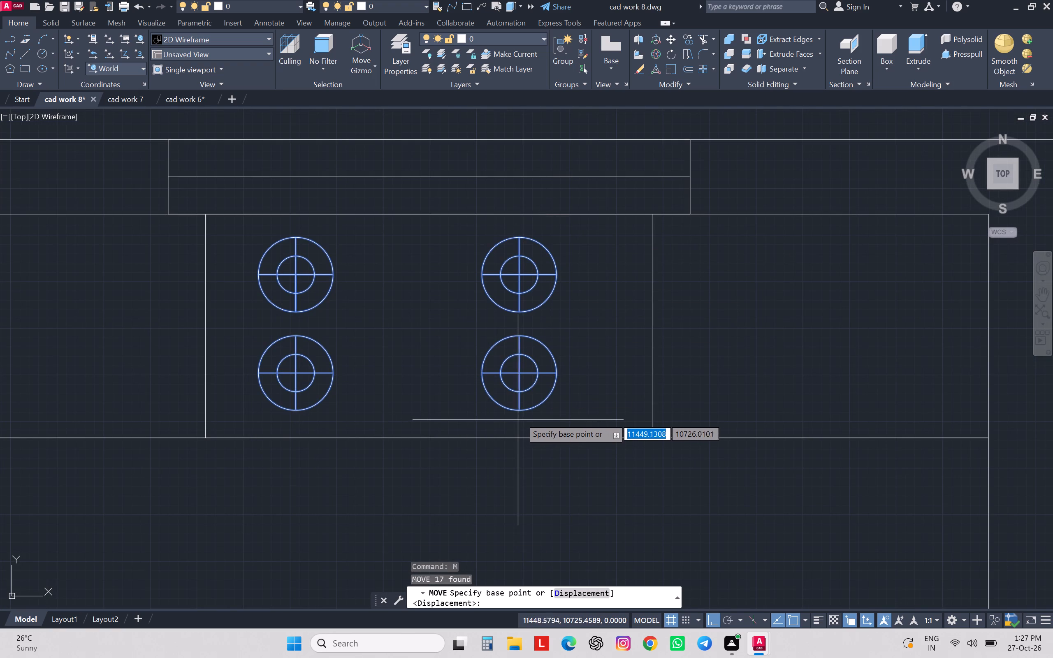
left_click(519, 412)
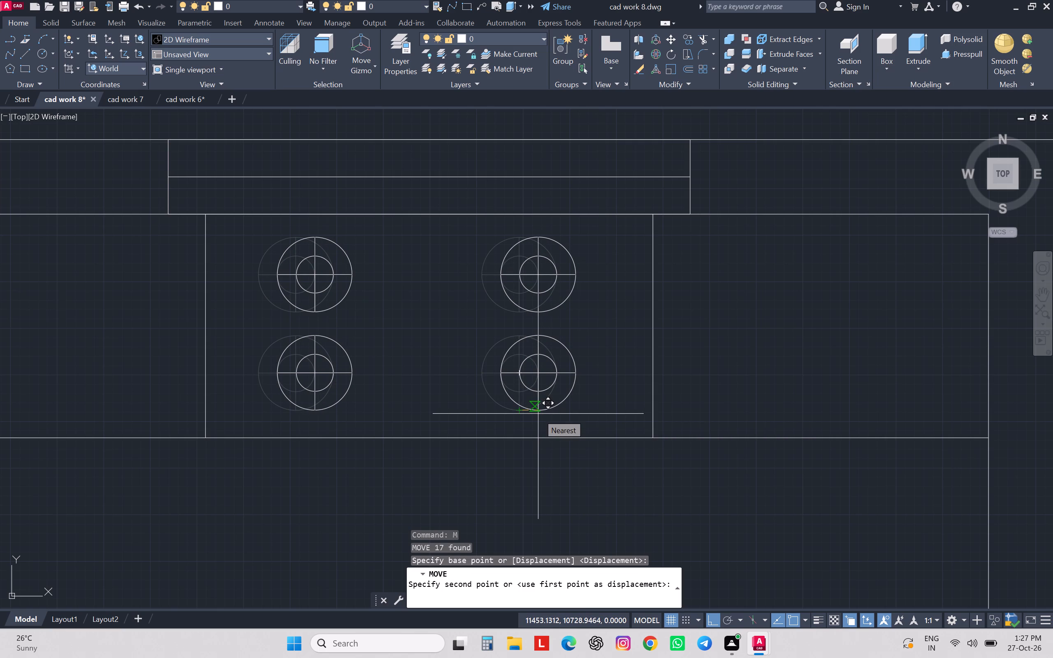
left_click(538, 414)
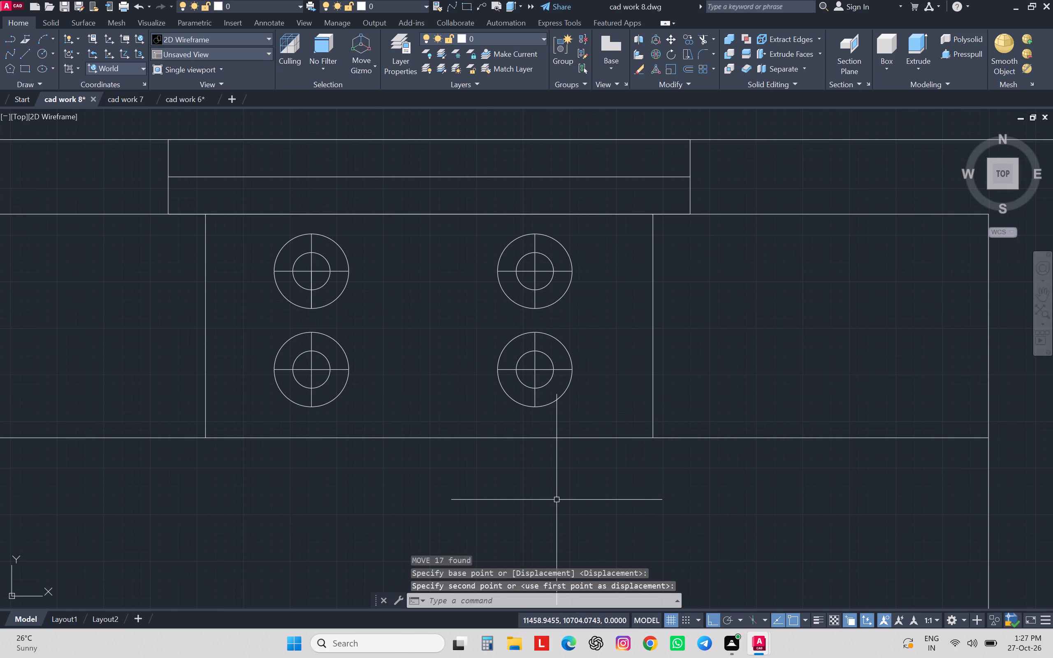
scroll(557, 500, "down", 3)
key("Escape")
key("Escape")
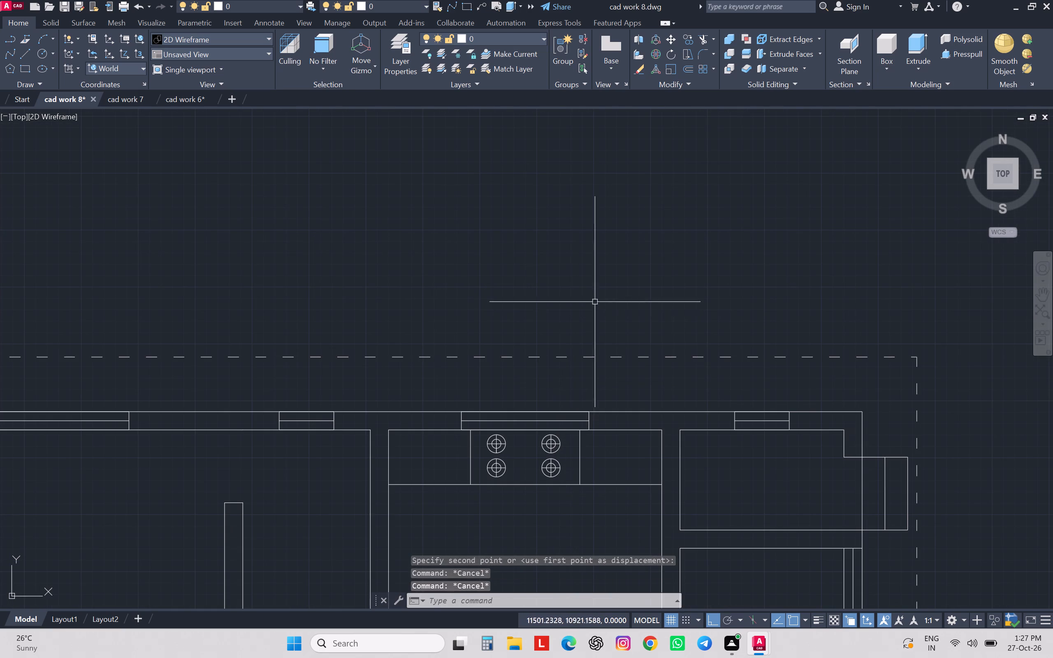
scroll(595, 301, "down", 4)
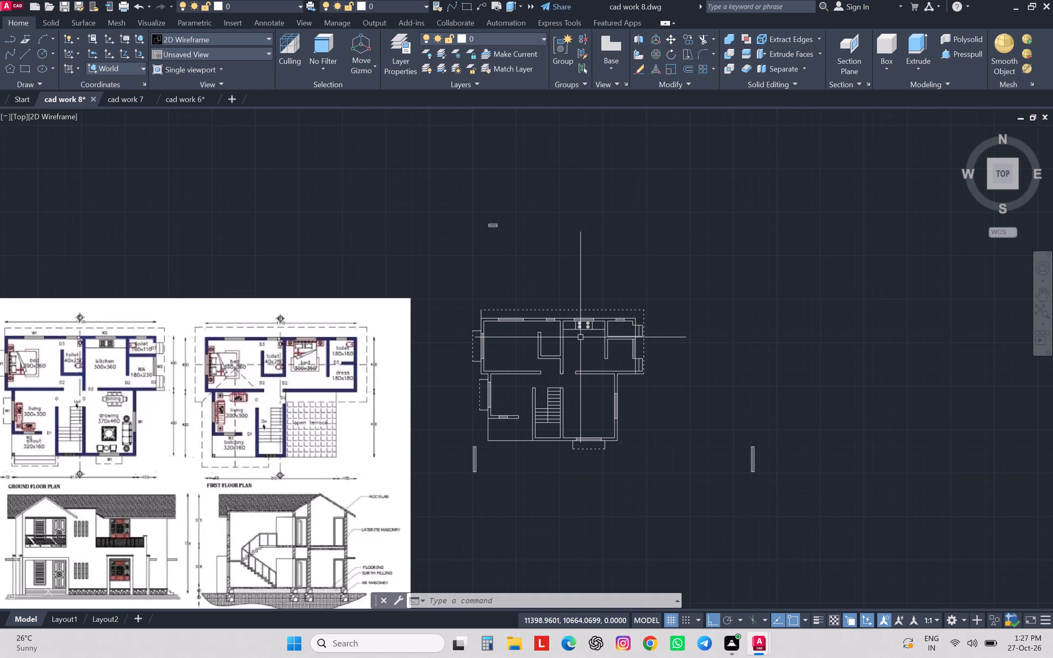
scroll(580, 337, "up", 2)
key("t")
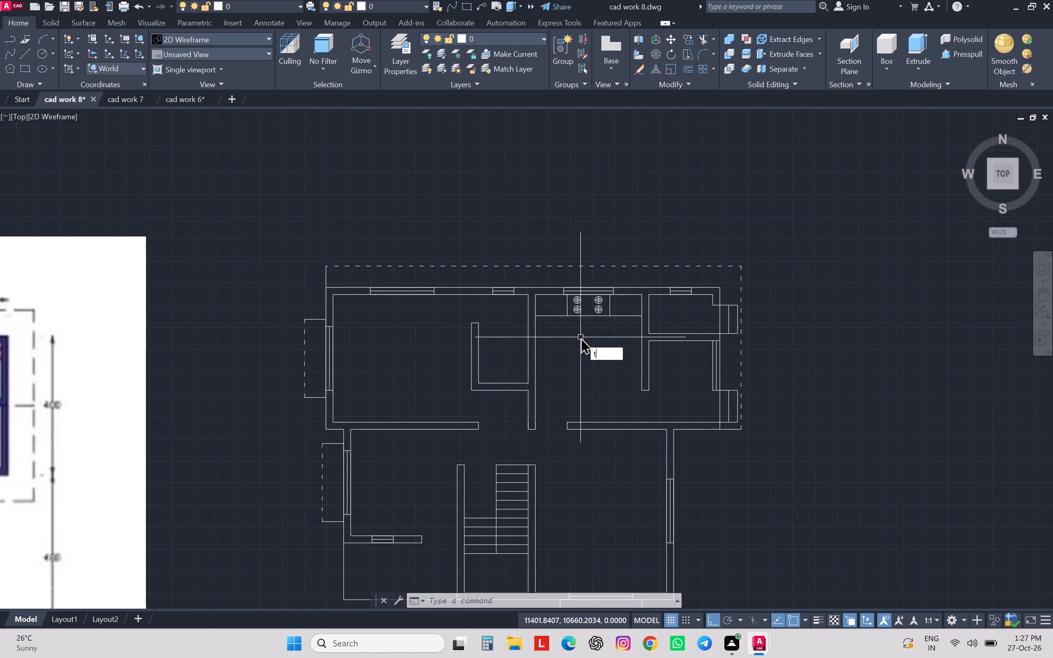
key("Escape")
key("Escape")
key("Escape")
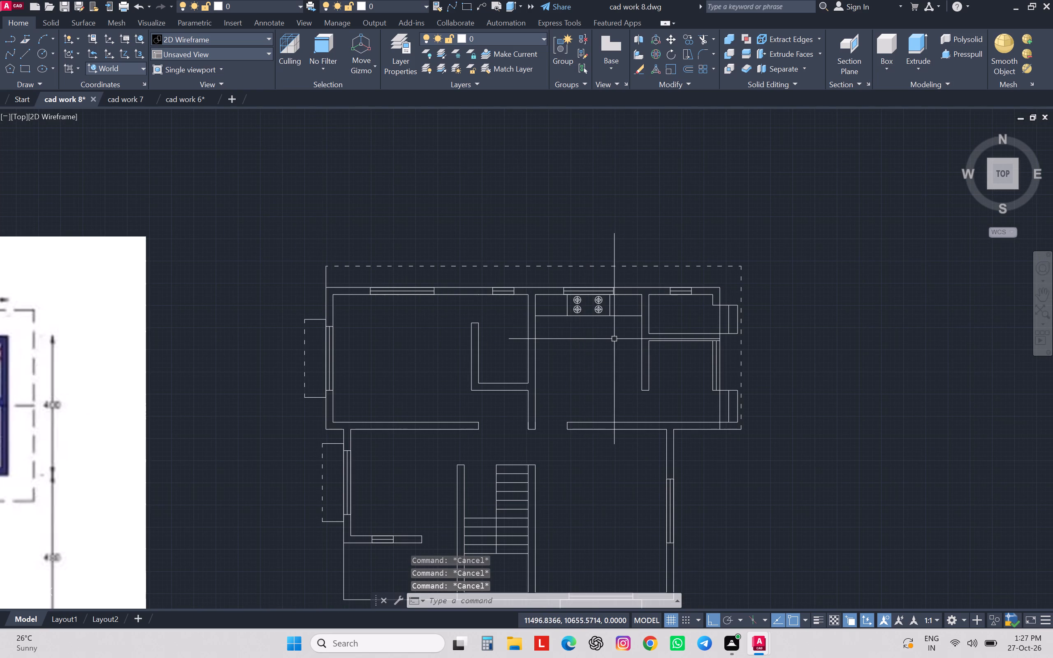
Copy the toilet block from the 6'X8' bath in cad work 6 and paste it into cad work 8, outside the house to the right.
scroll(399, 384, "down", 1)
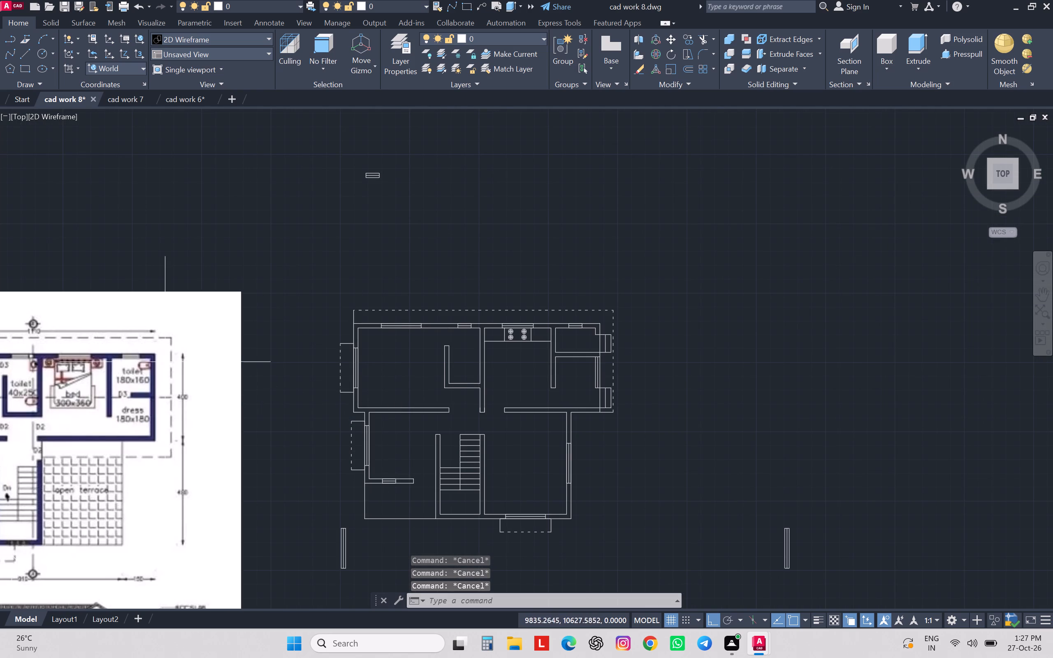
left_click(179, 104)
scroll(499, 429, "down", 1)
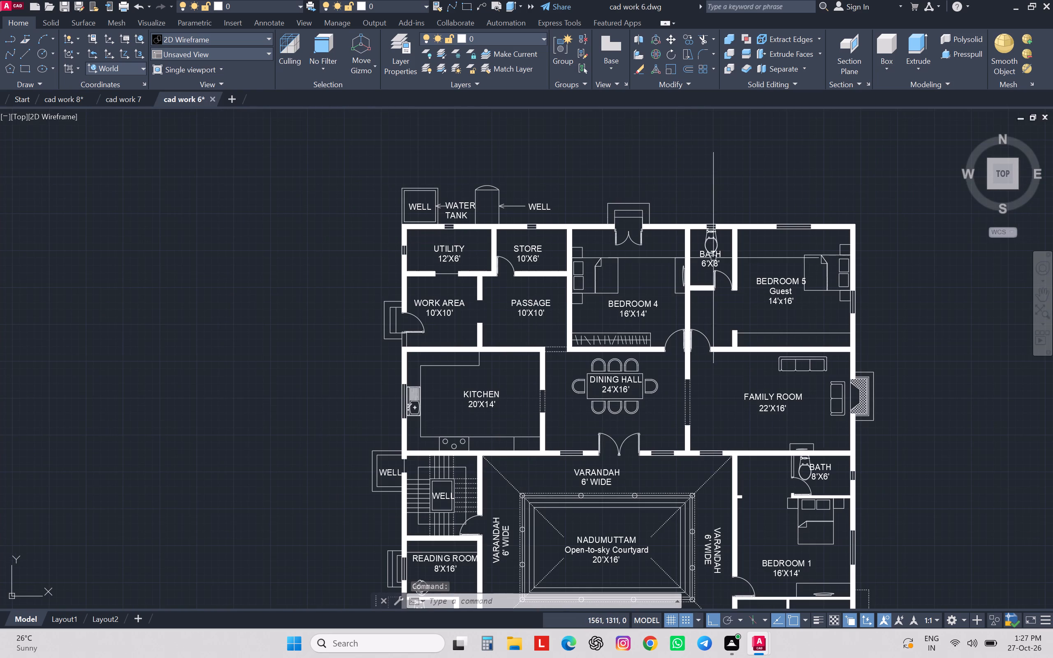
scroll(726, 211, "up", 3)
left_click(686, 343)
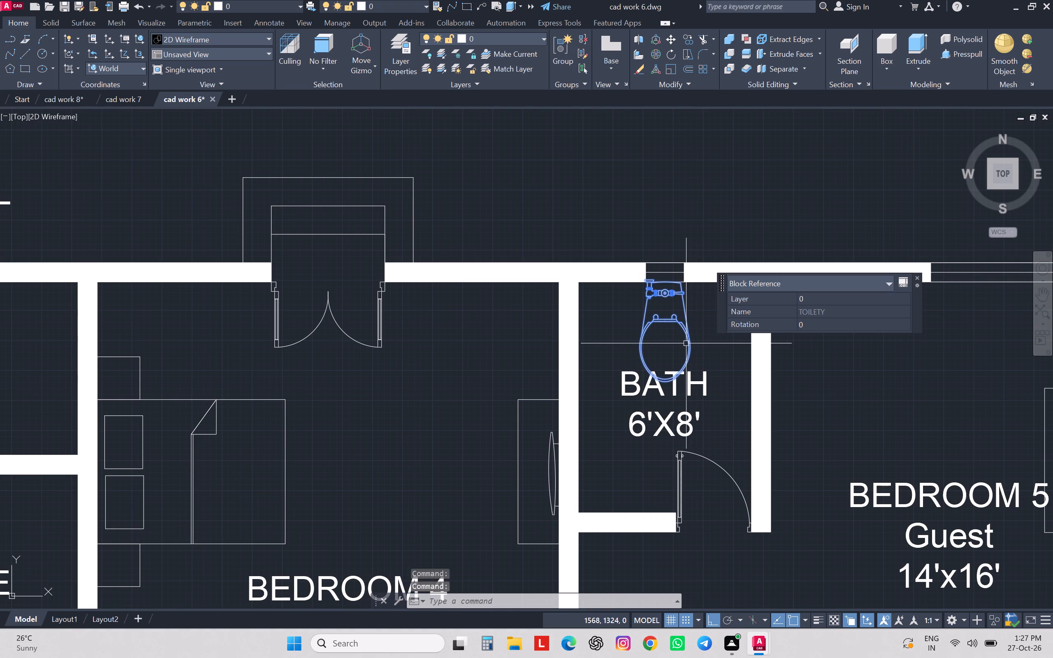
key("ctrl+c")
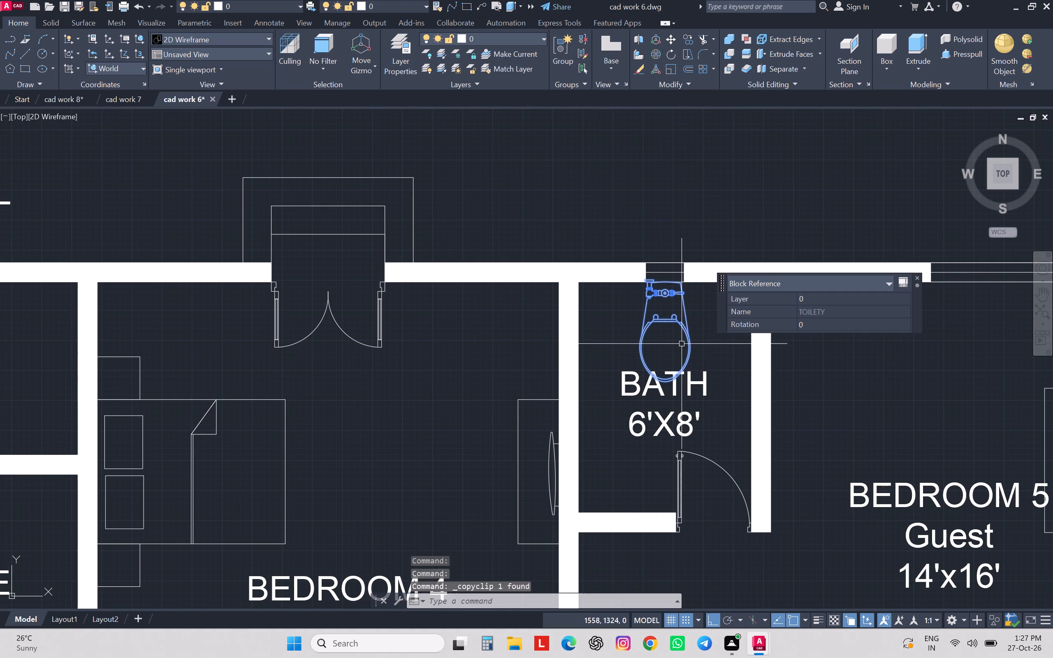
left_click(59, 98)
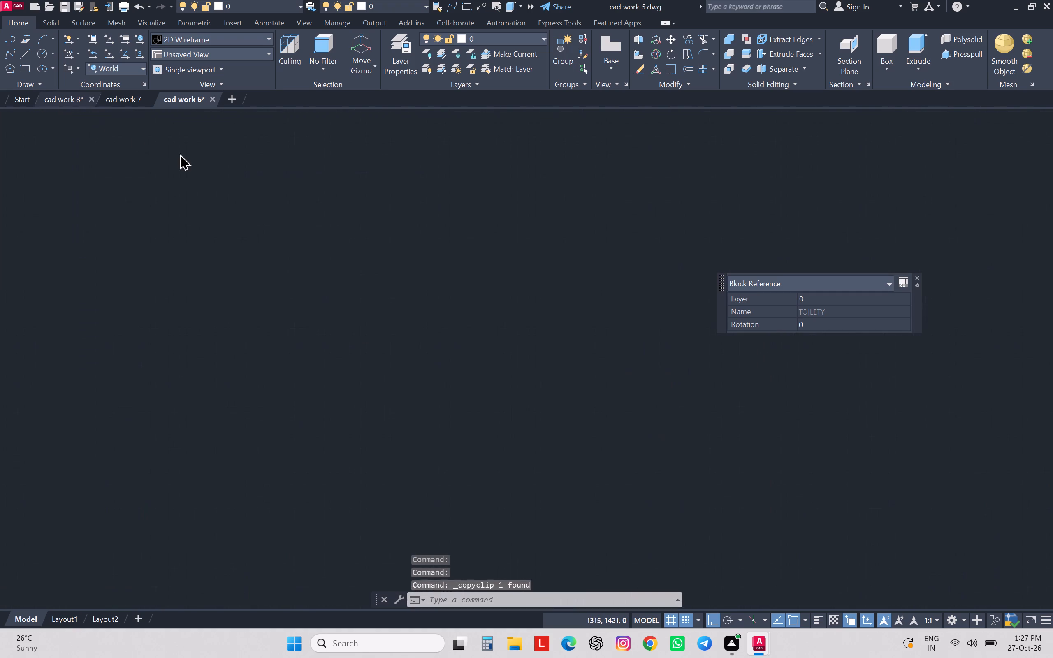
key("ctrl+v")
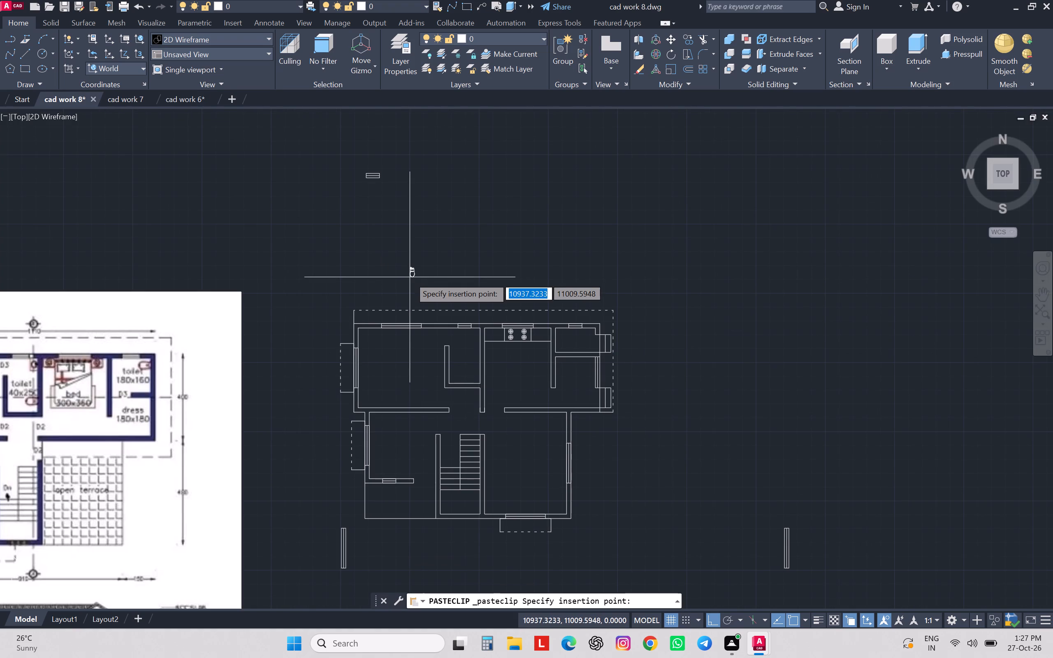
left_click(642, 354)
Measure the width across the tank of the pasted toilet block with an aligned dimension, without placing it.
scroll(649, 342, "up", 1)
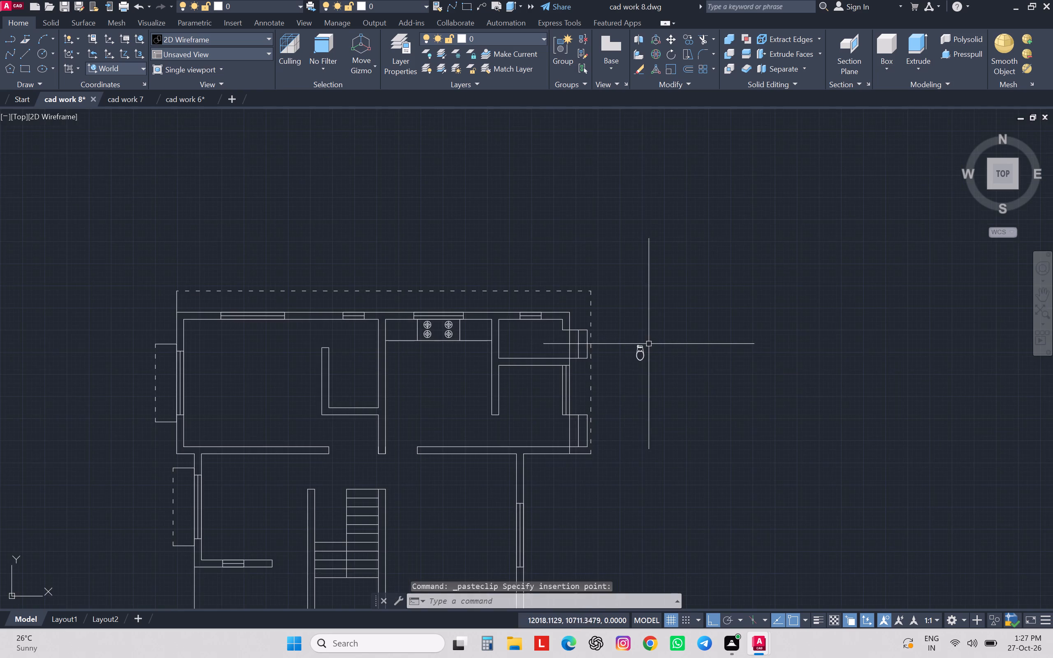
scroll(640, 356, "up", 5)
type("da")
key("Return")
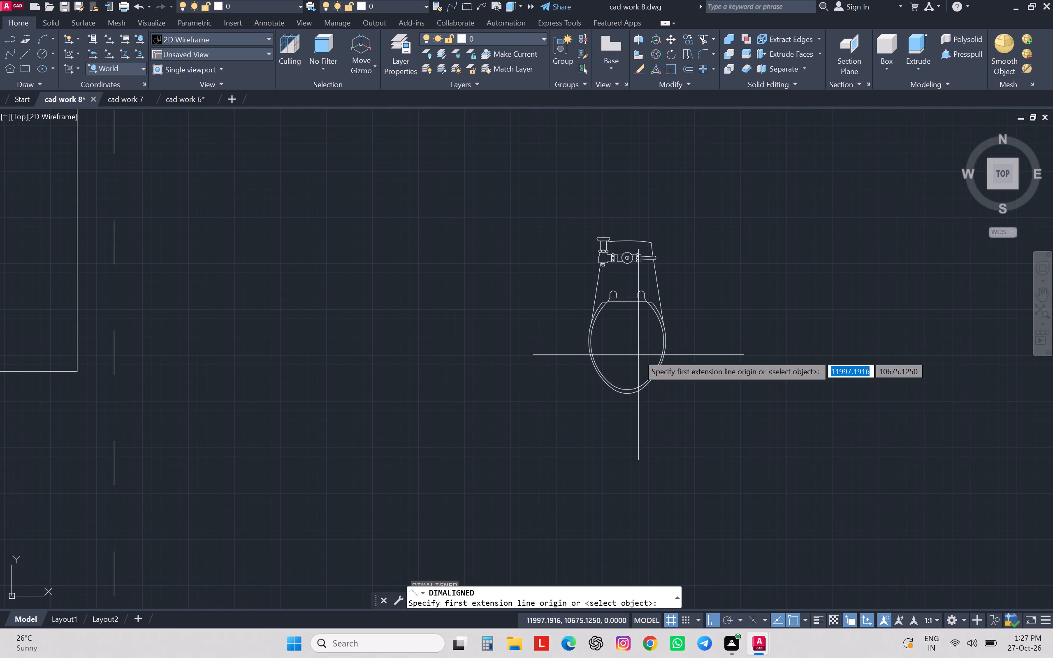
scroll(603, 262, "up", 1)
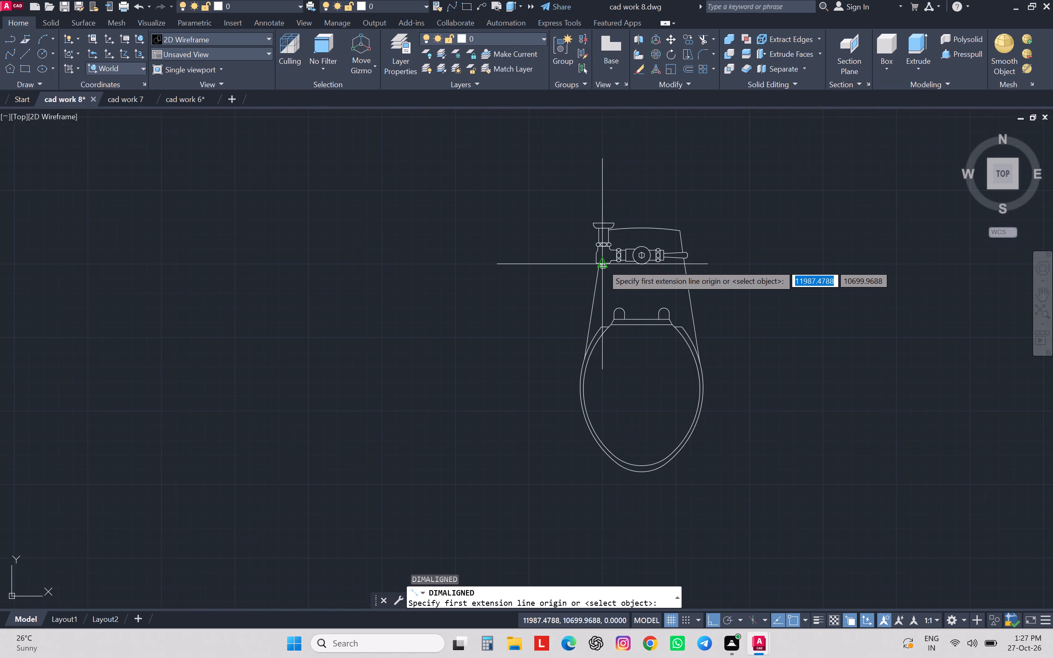
left_click(599, 264)
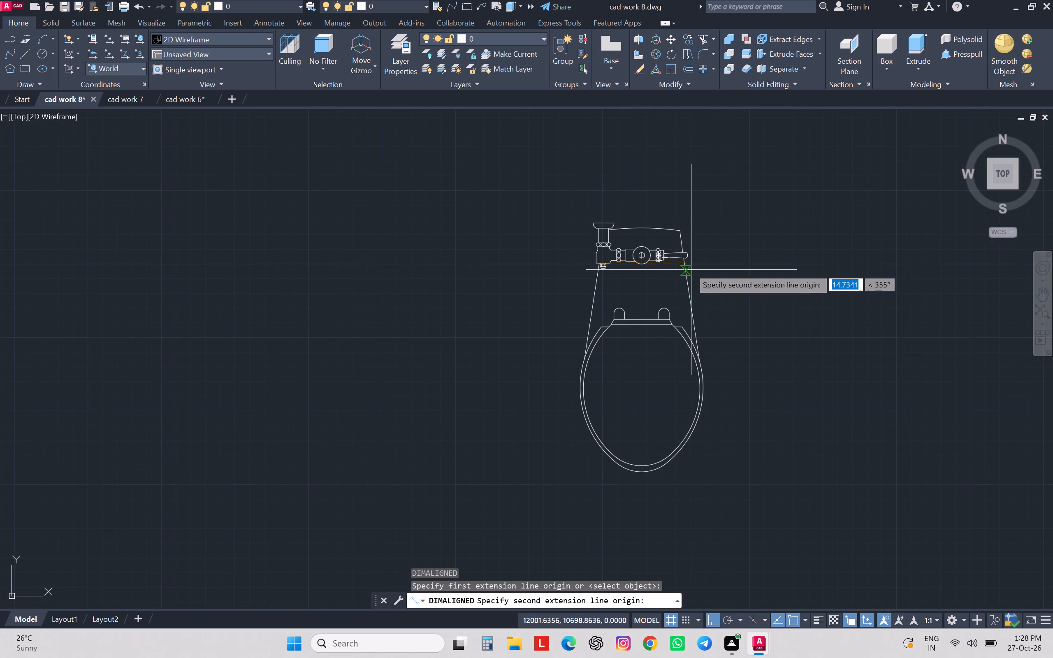
left_click(684, 261)
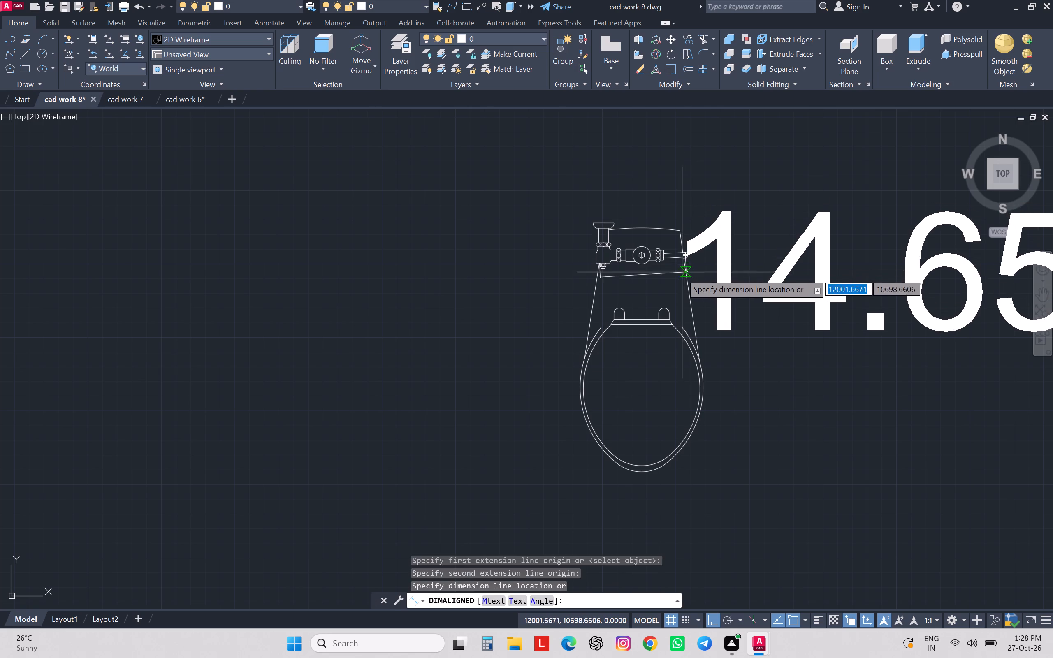
key("Escape")
Scale the toilet block by reference from a length of 14 to 45, based at the tank's side.
left_click(714, 192)
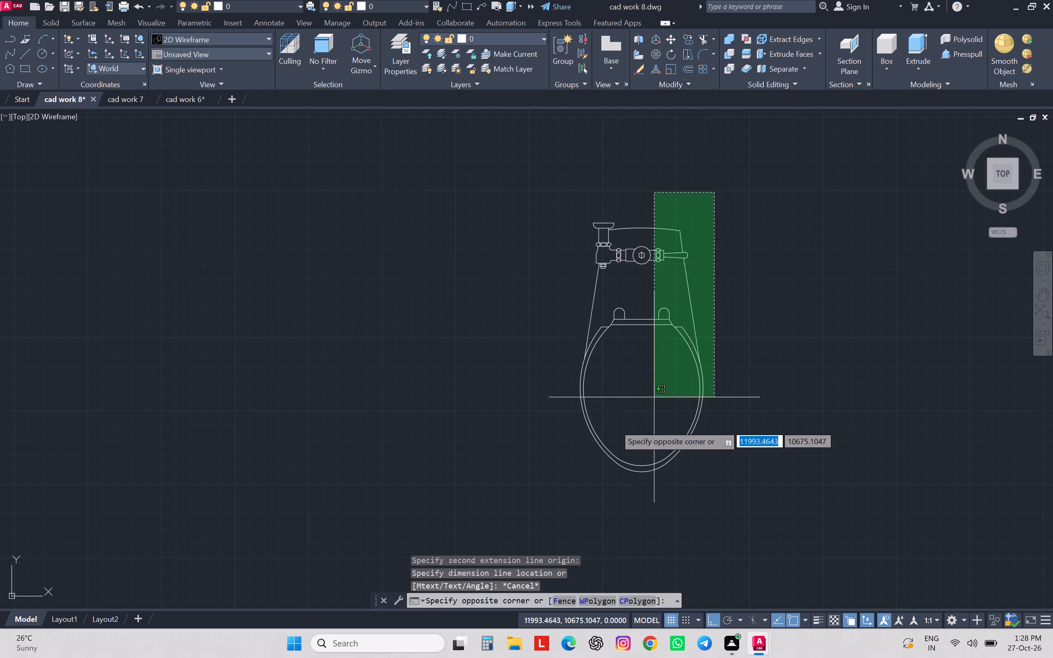
left_click(534, 491)
key("s")
key("c")
key("Return")
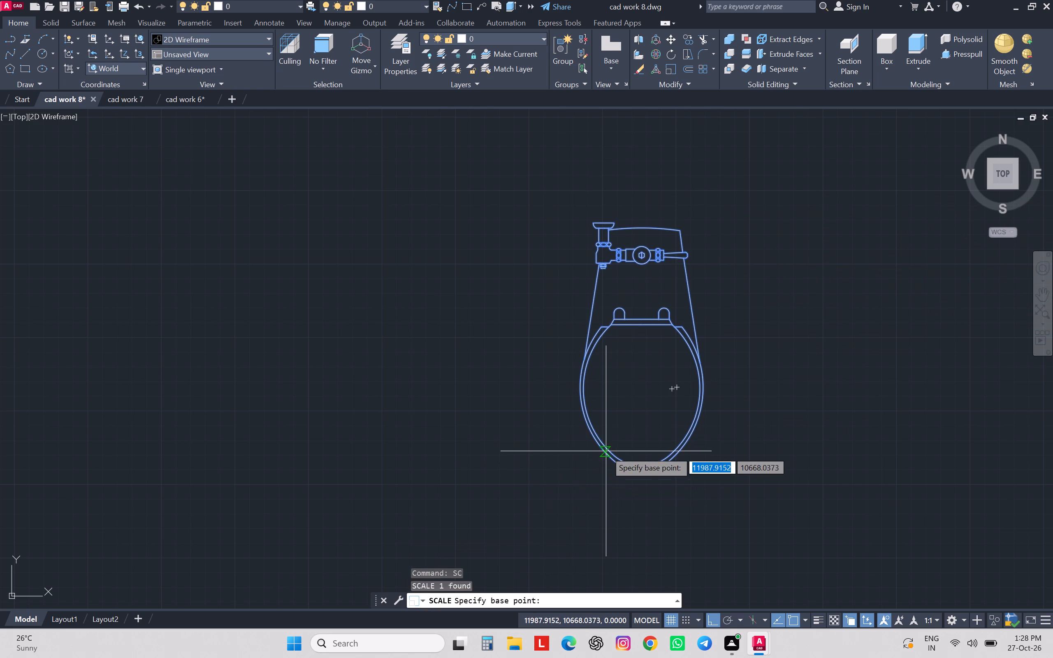
left_click(600, 273)
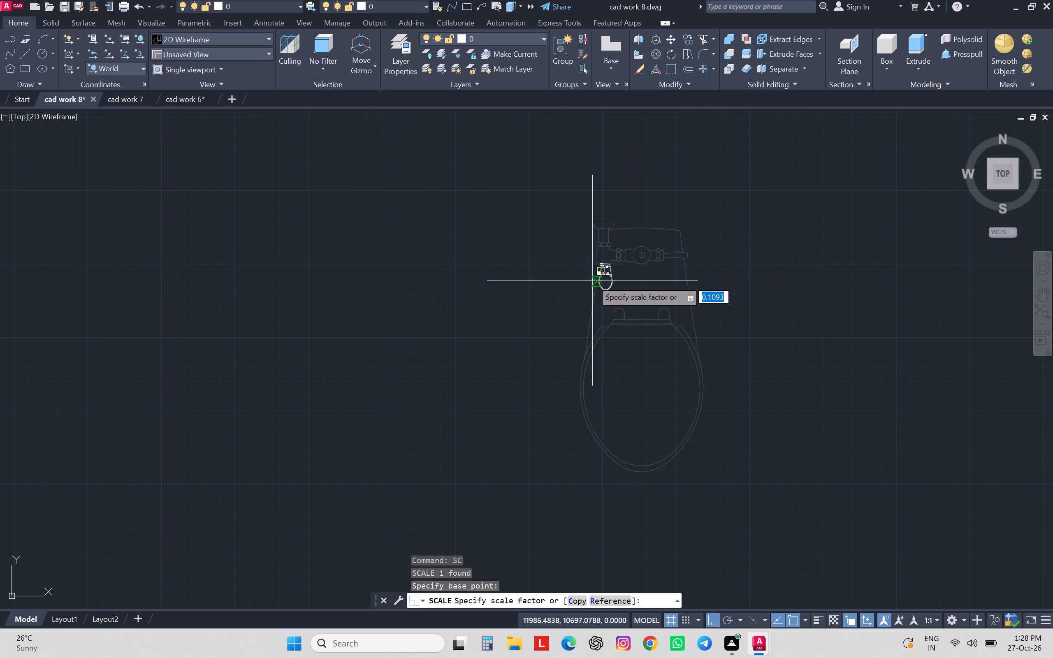
key("r")
key("Return")
type("14")
key("Return")
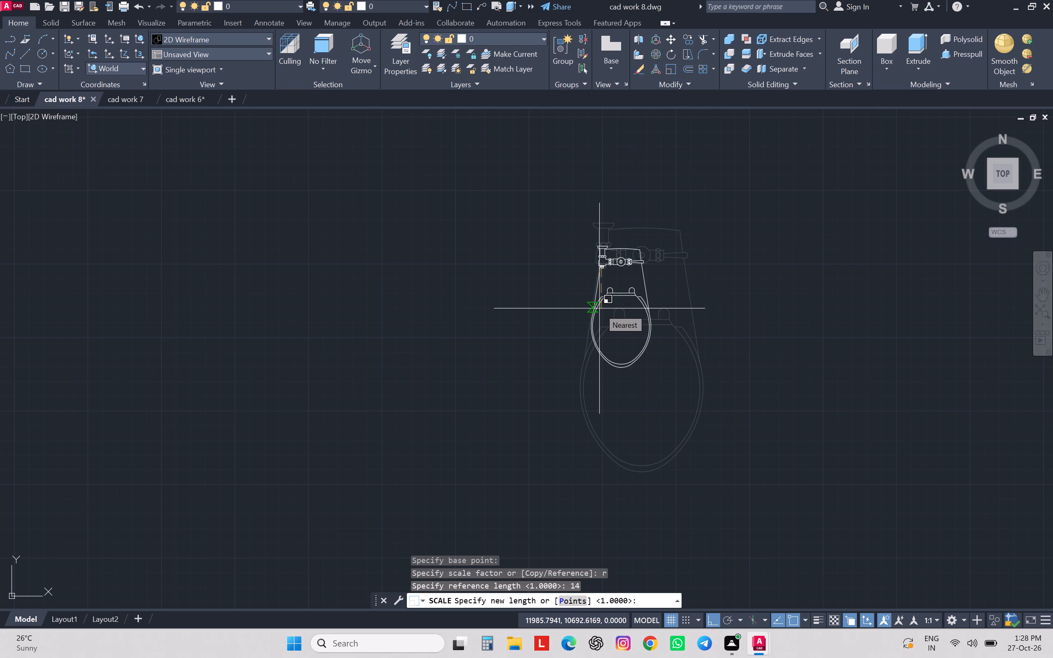
type("45")
key("Return")
scroll(599, 308, "up", 1)
scroll(605, 299, "down", 2)
scroll(605, 299, "up", 1)
scroll(605, 299, "down", 6)
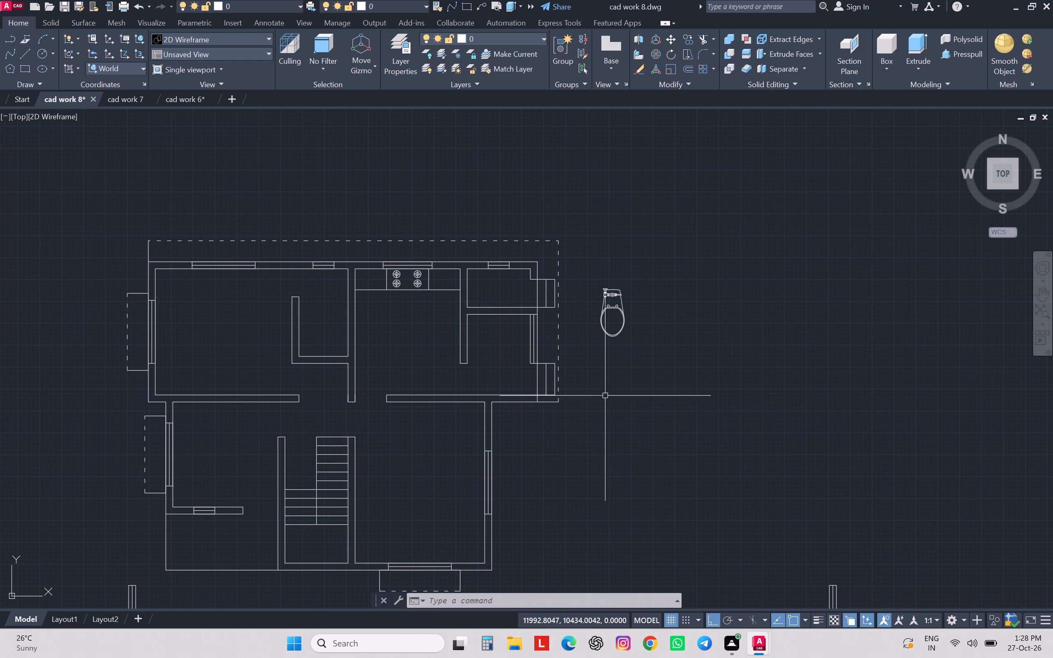
Scale the toilet block down by reference from a length of 45 to 30, based at the tank's side.
left_click(652, 268)
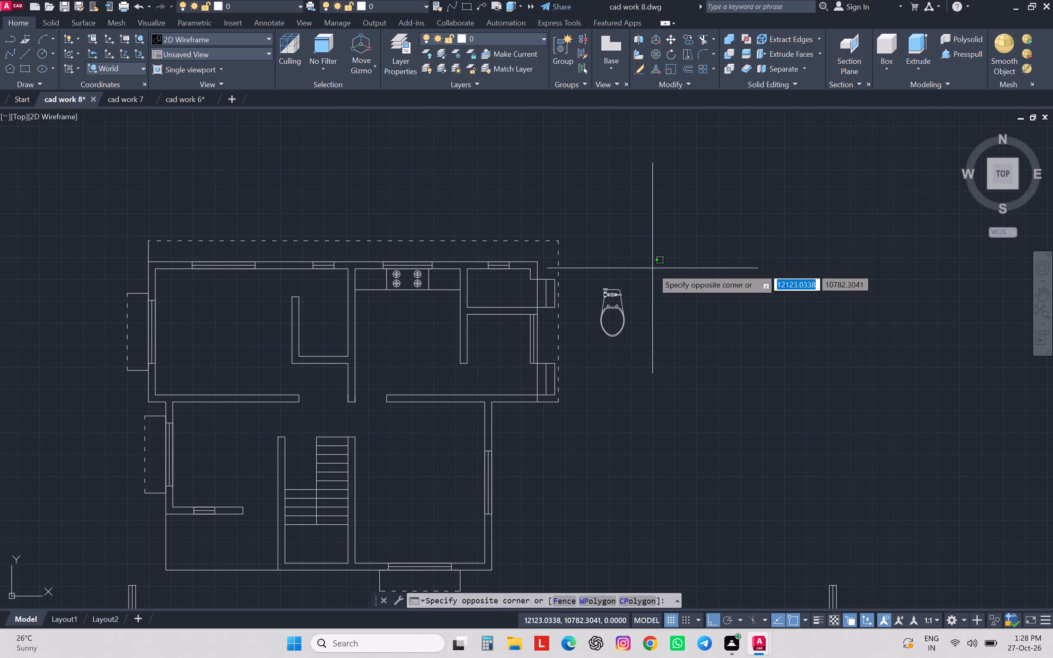
left_click(594, 379)
type("sc")
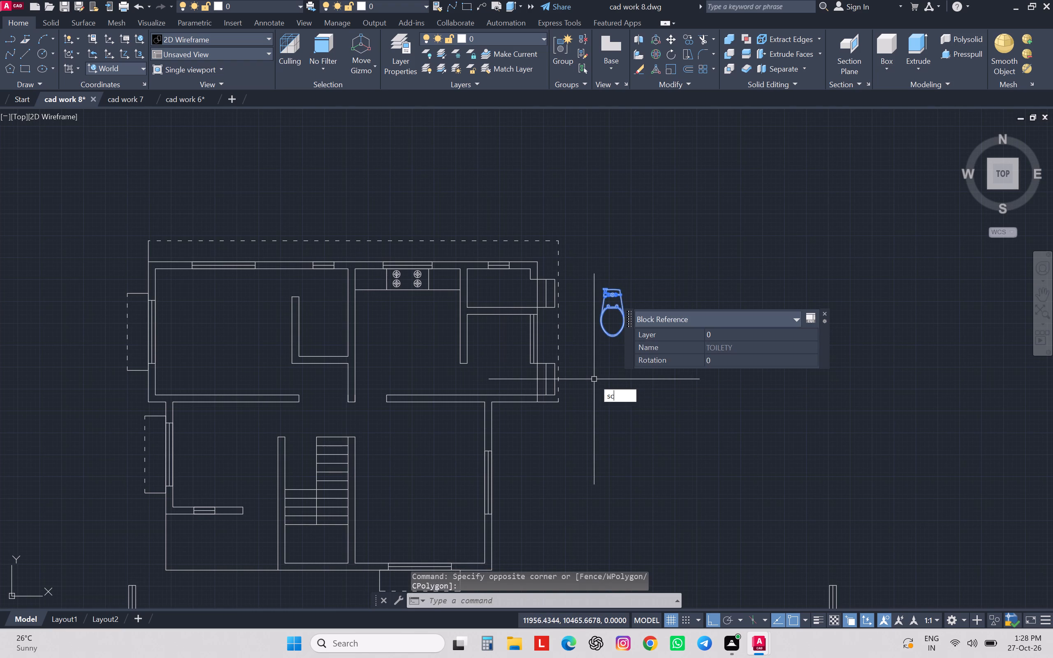
key("Return")
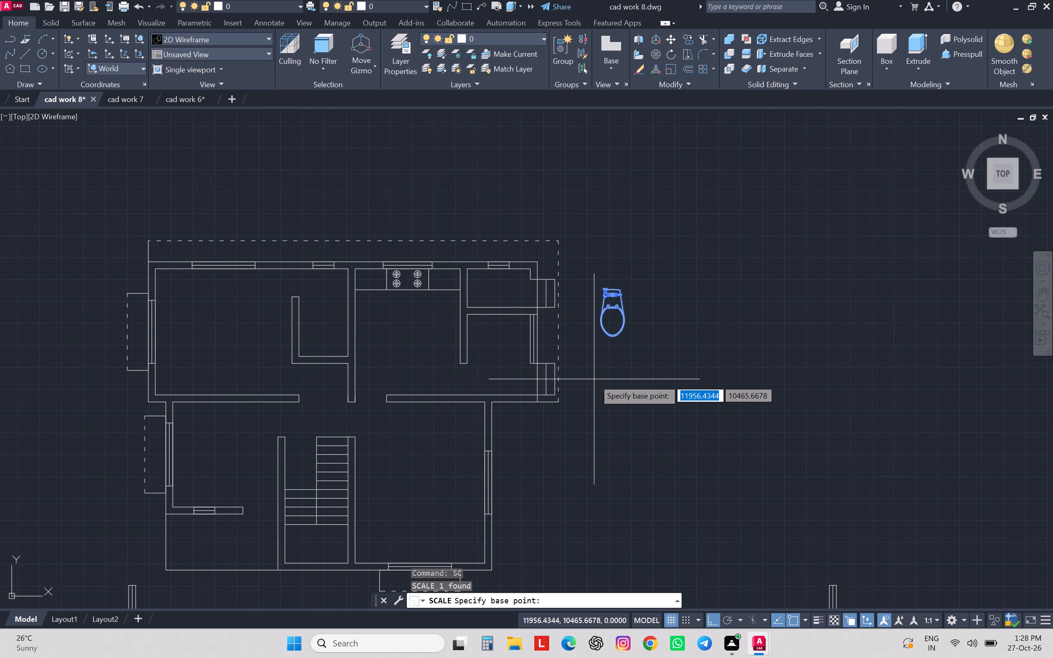
left_click(603, 298)
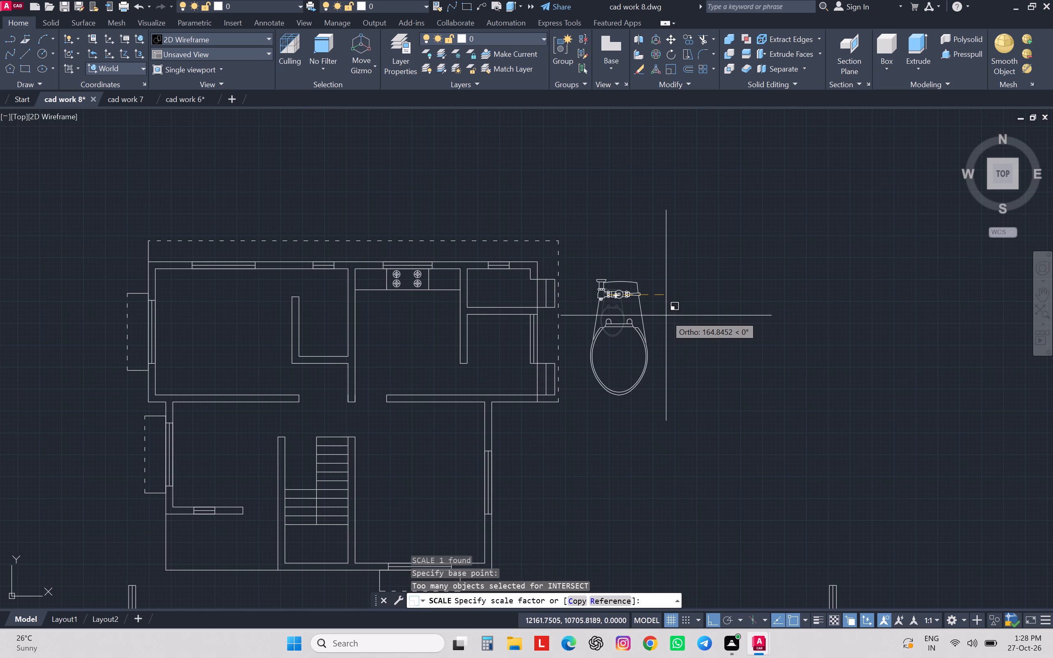
type("45")
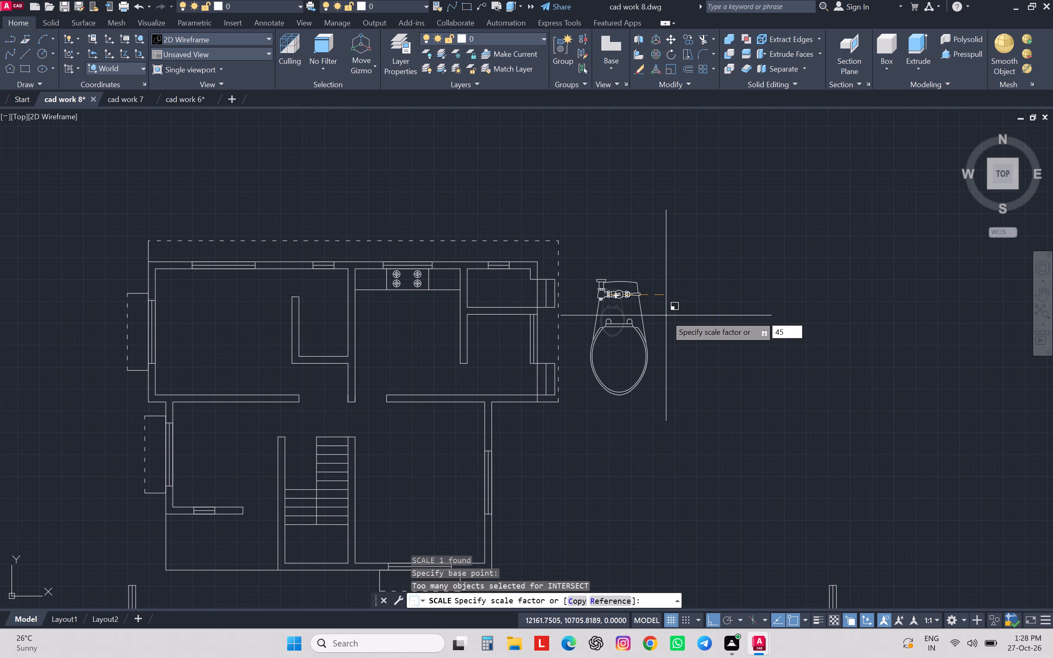
key("BackSpace")
key("BackSpace")
key("r")
key("Return")
type("45")
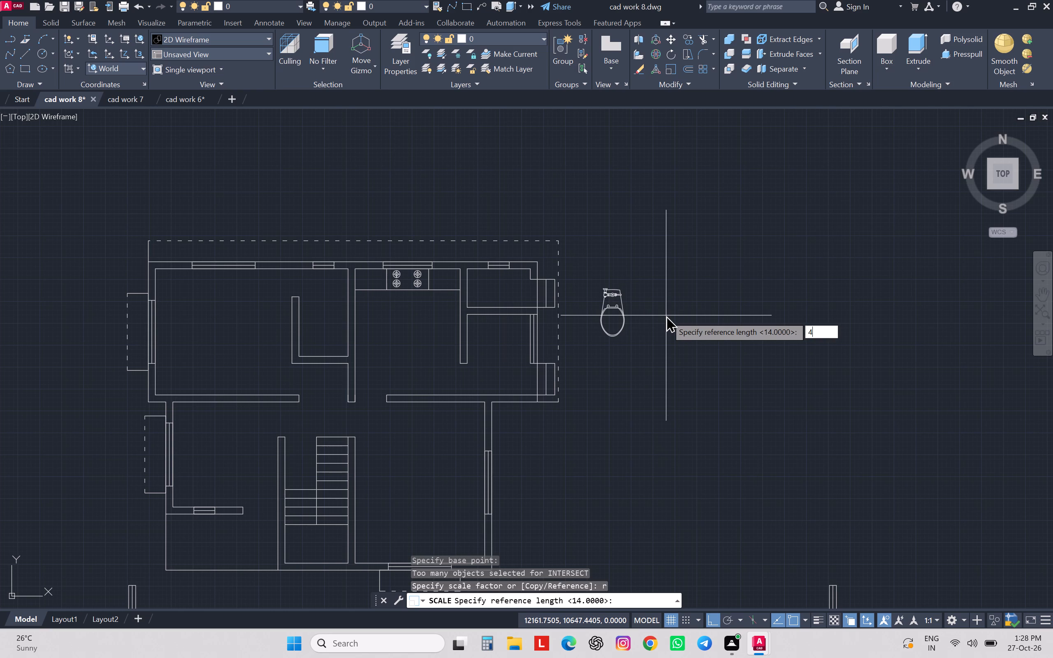
key("Return")
type("30")
key("Return")
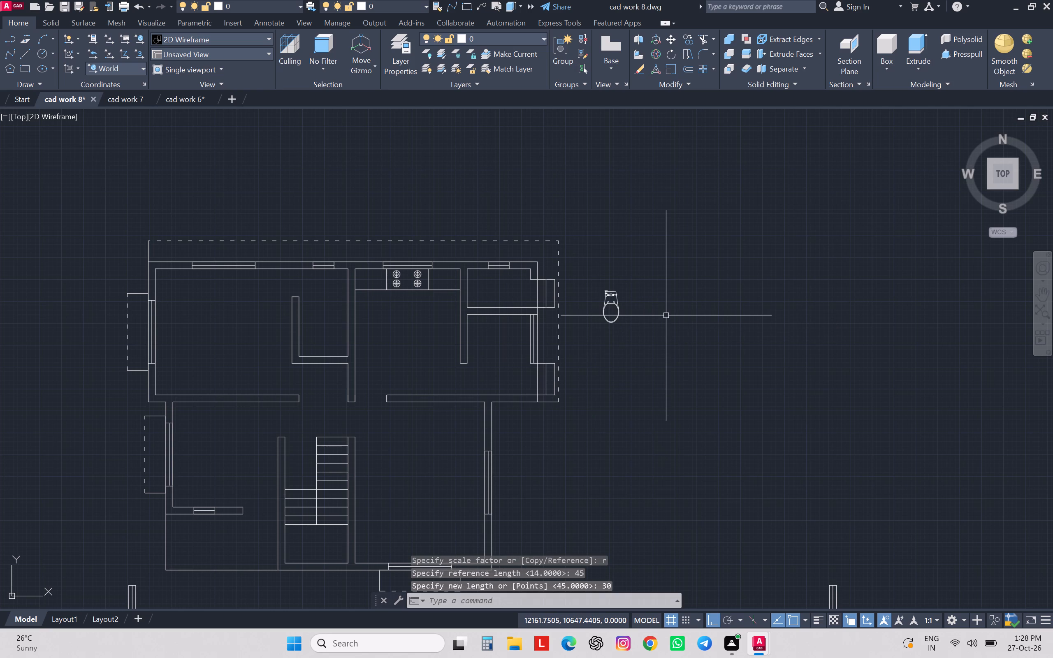
Rotate the toilet block 90° counterclockwise so that its tank faces the house, using the reference plan as a guide.
scroll(603, 287, "down", 2)
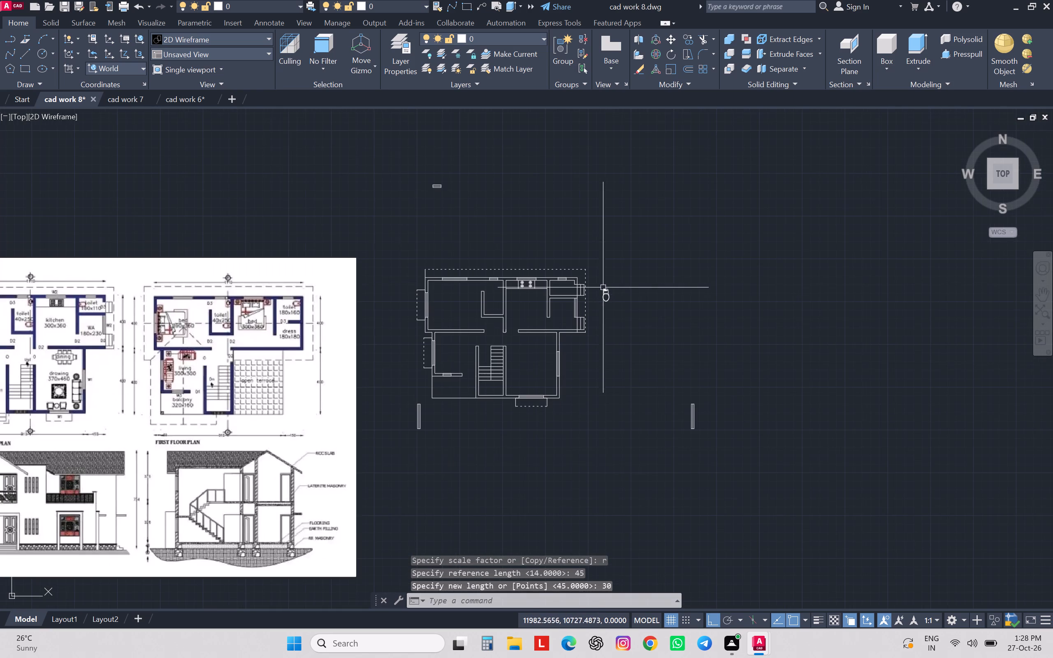
left_click(631, 277)
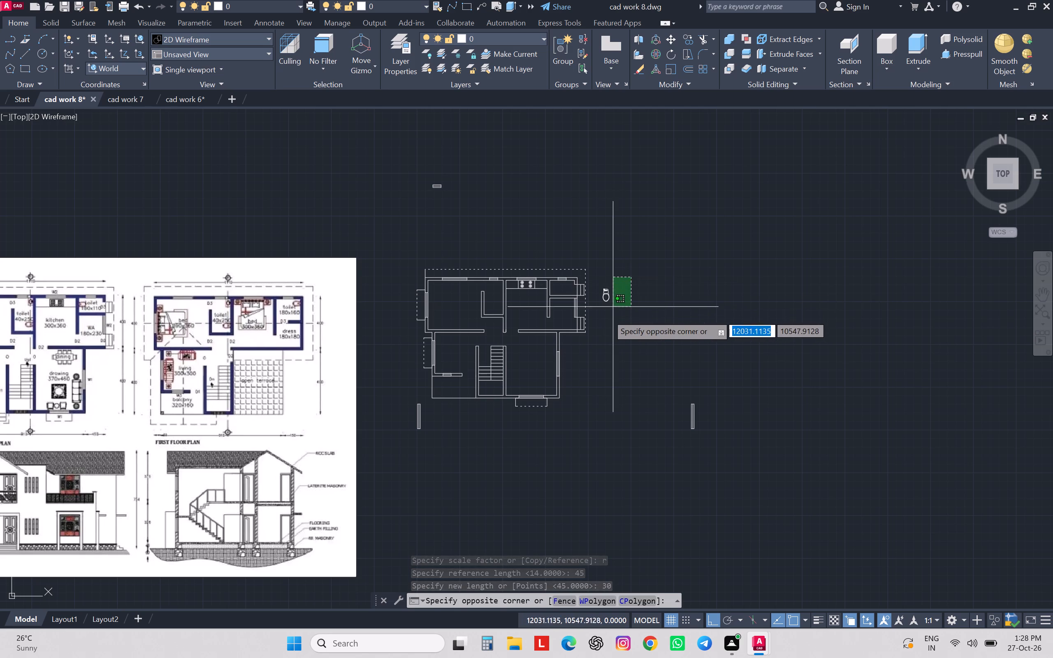
left_click(596, 322)
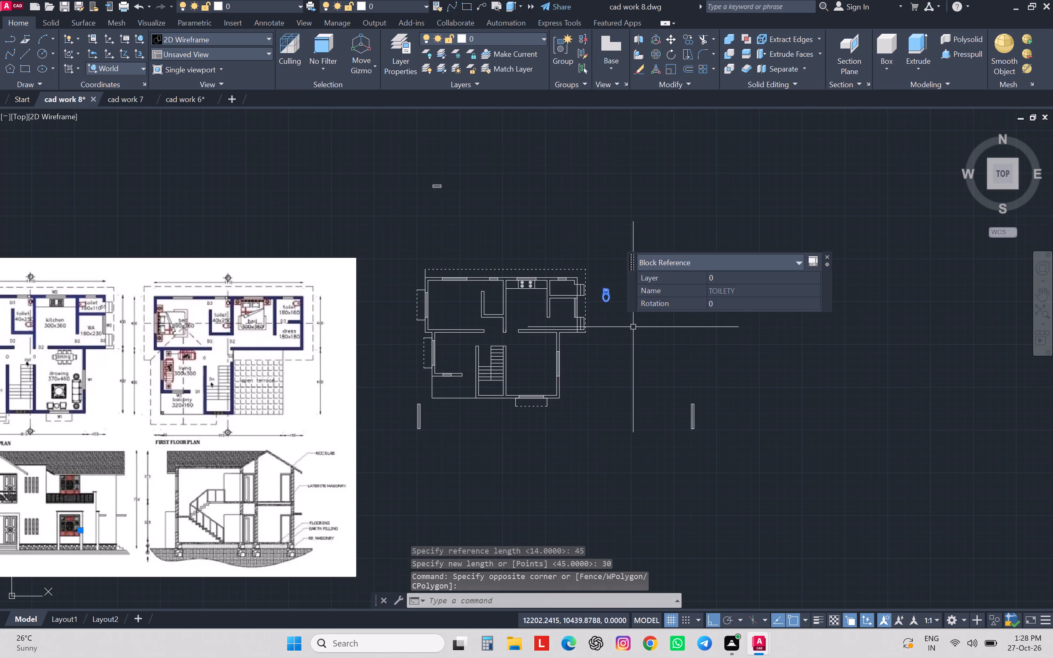
type("ro")
key("Return")
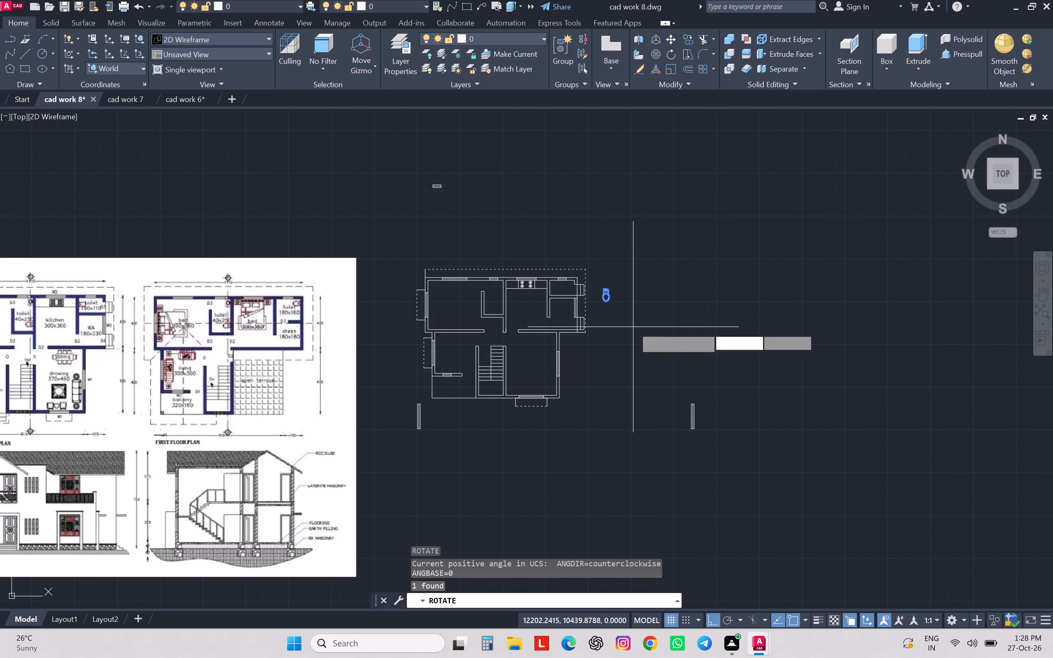
scroll(612, 269, "up", 2)
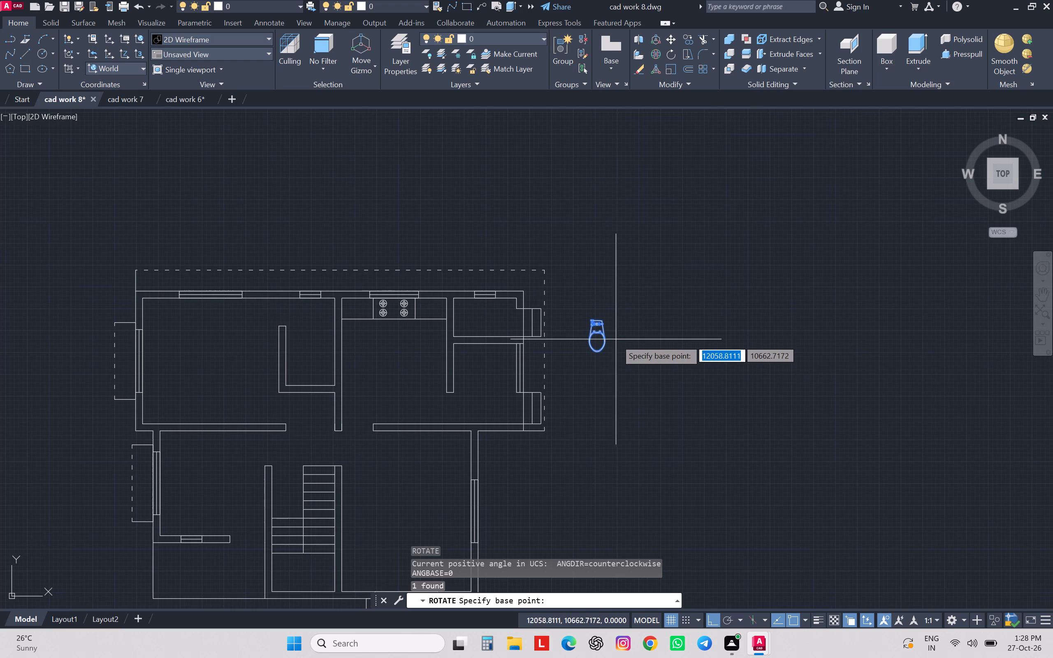
scroll(613, 339, "down", 1)
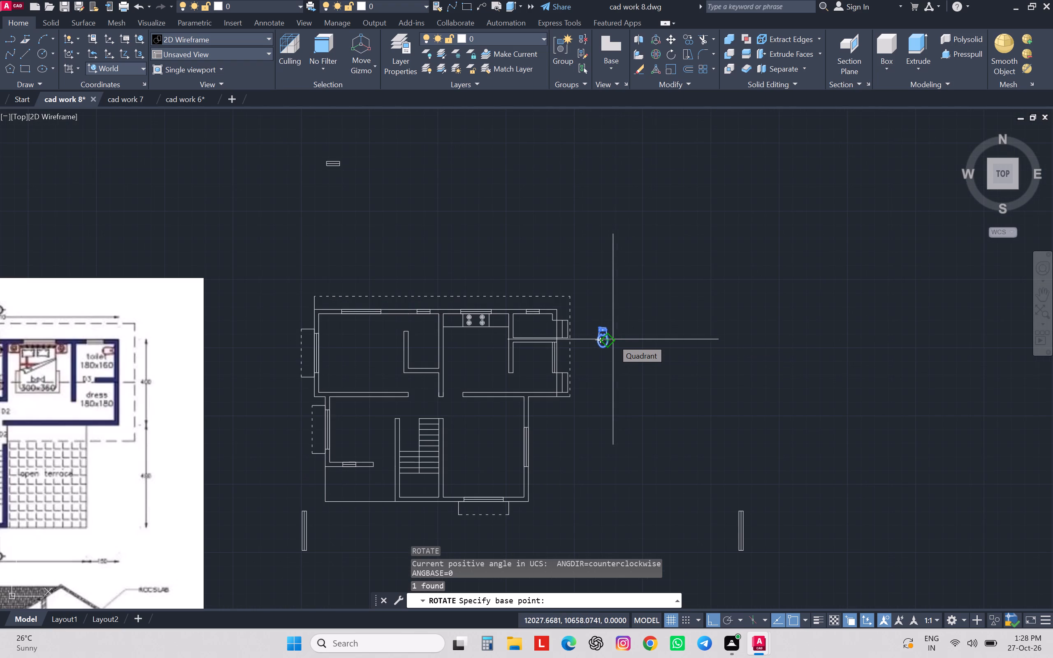
scroll(668, 345, "down", 3)
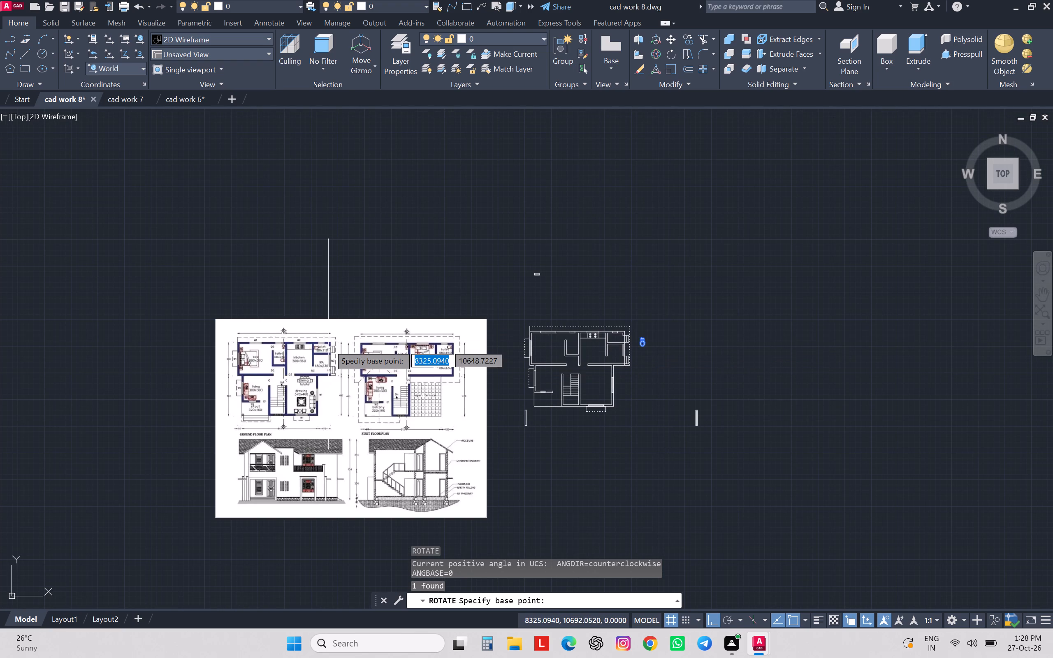
scroll(328, 343, "up", 2)
scroll(328, 340, "down", 2)
scroll(328, 340, "up", 1)
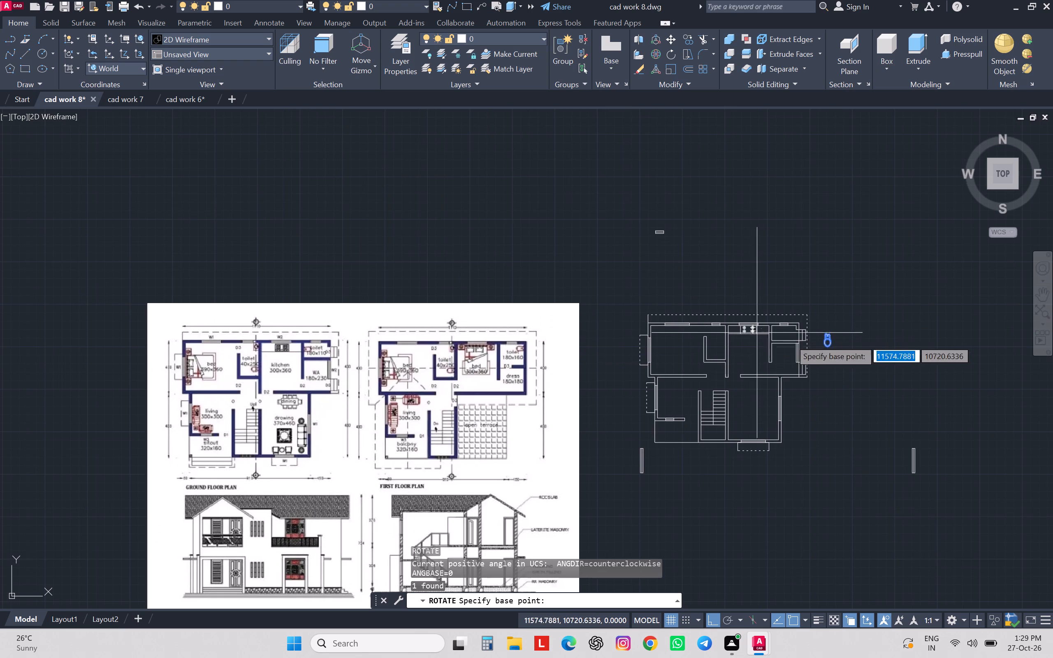
scroll(832, 350, "up", 3)
left_click(831, 349)
left_click(831, 276)
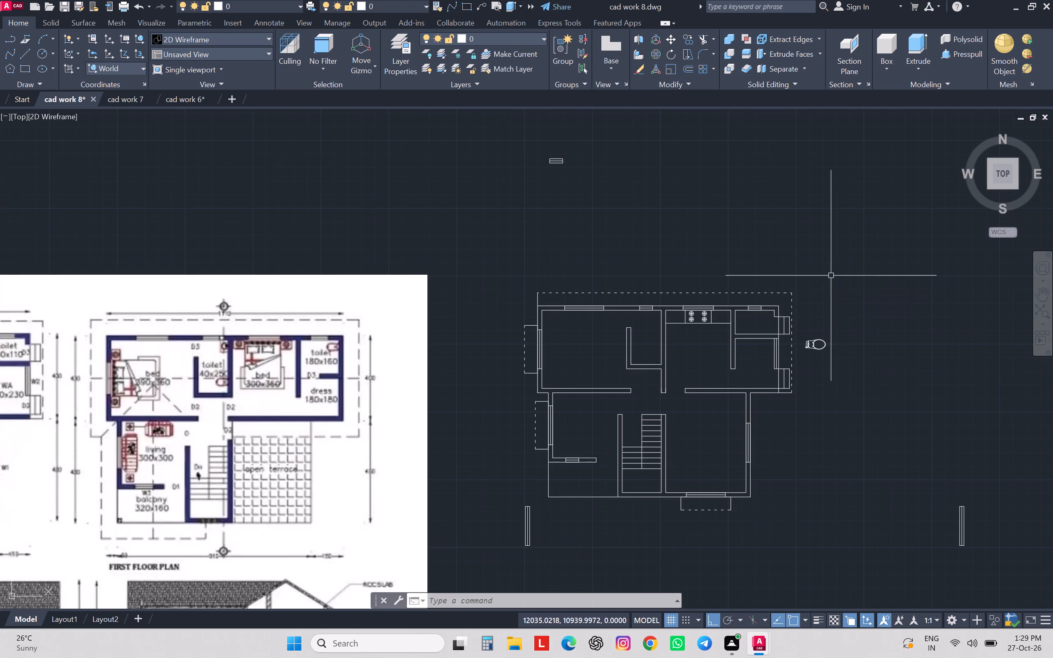
Copy the toilet block into the small toilet room east of the kitchen, with the tank against its west wall.
scroll(820, 350, "up", 3)
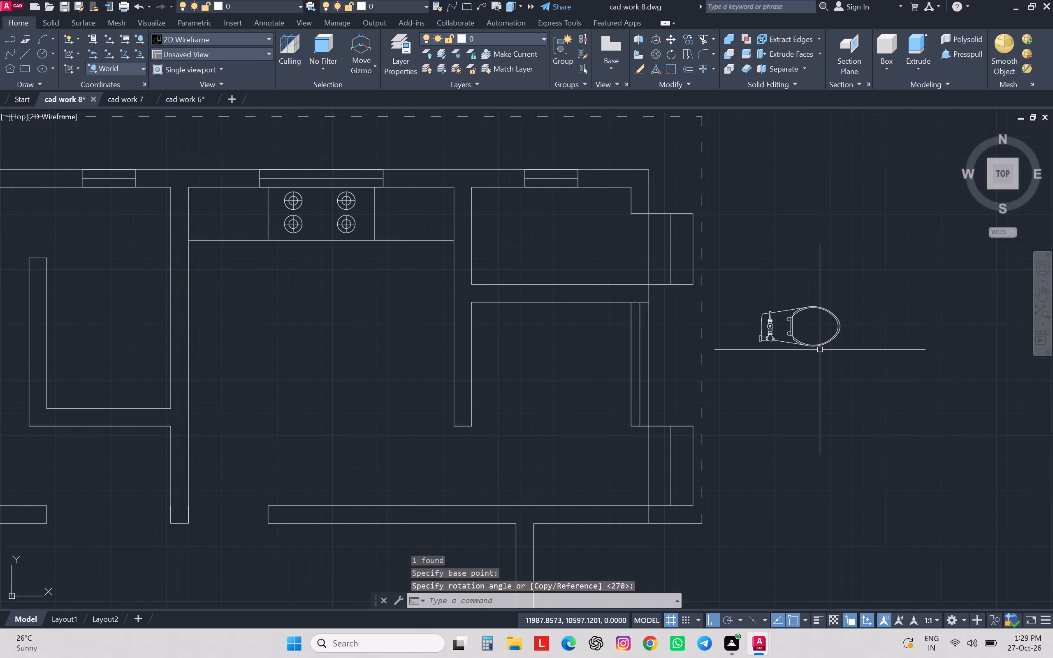
type("co")
key("Return")
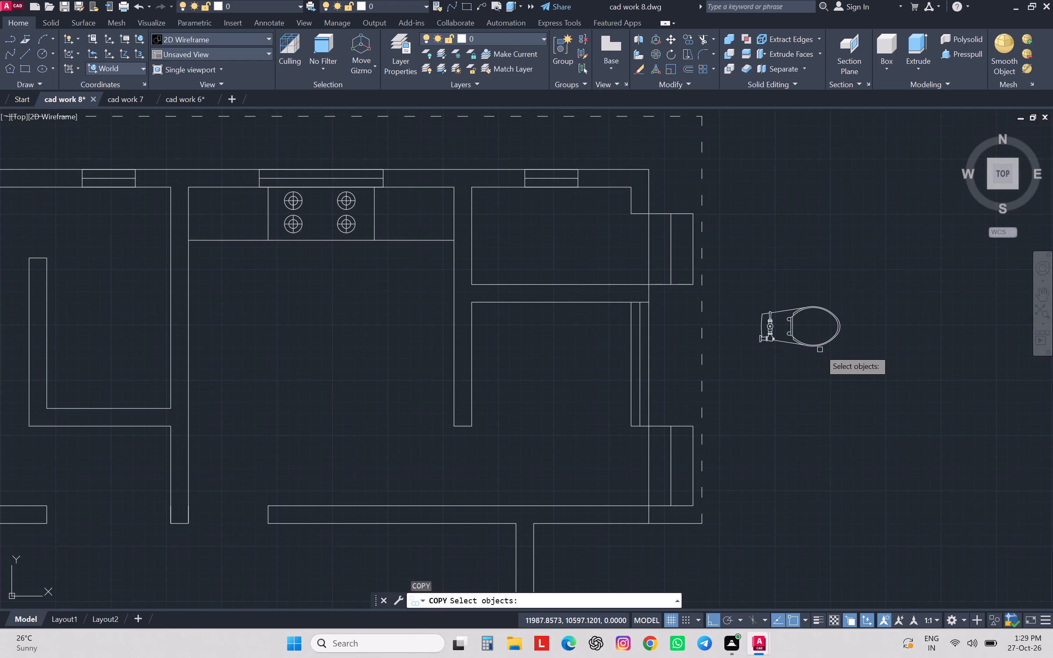
left_click(797, 344)
key("Return")
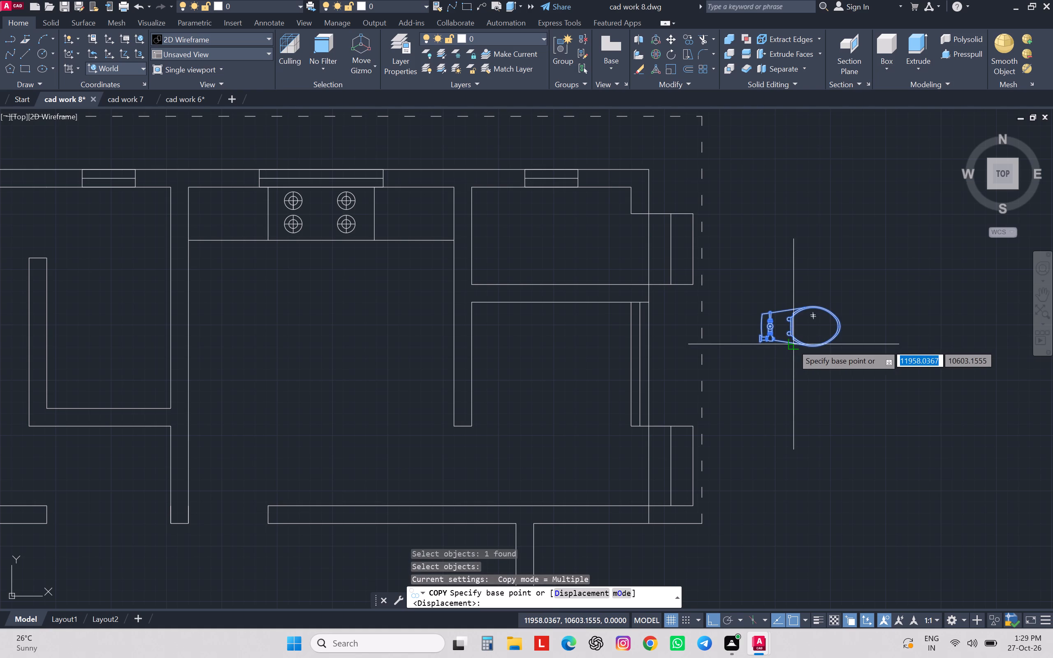
scroll(761, 336, "up", 4)
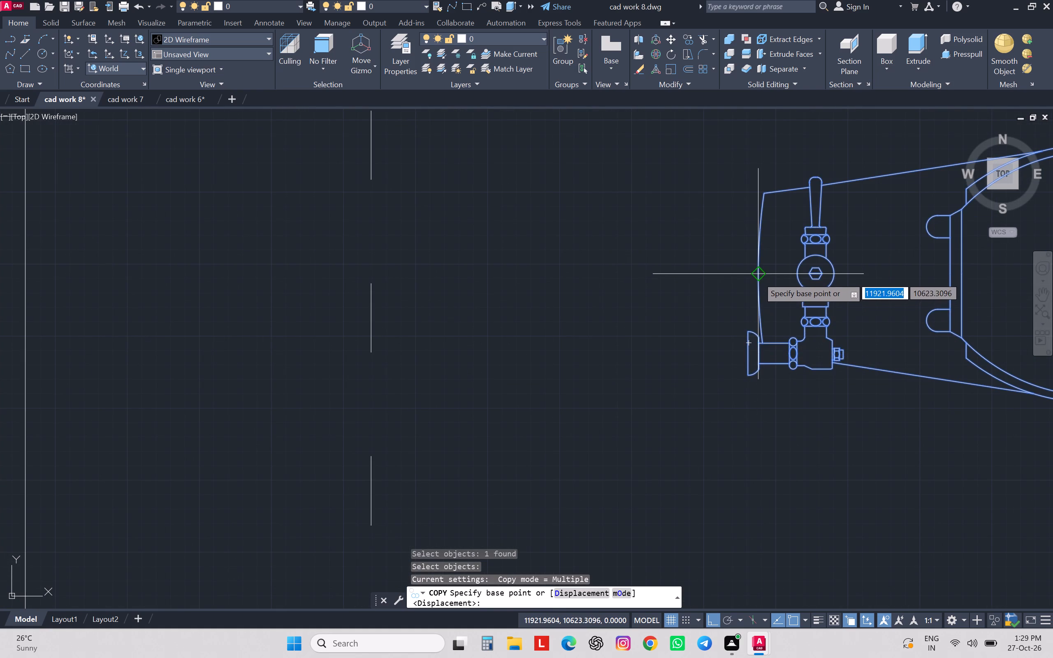
left_click(758, 277)
scroll(758, 276, "down", 6)
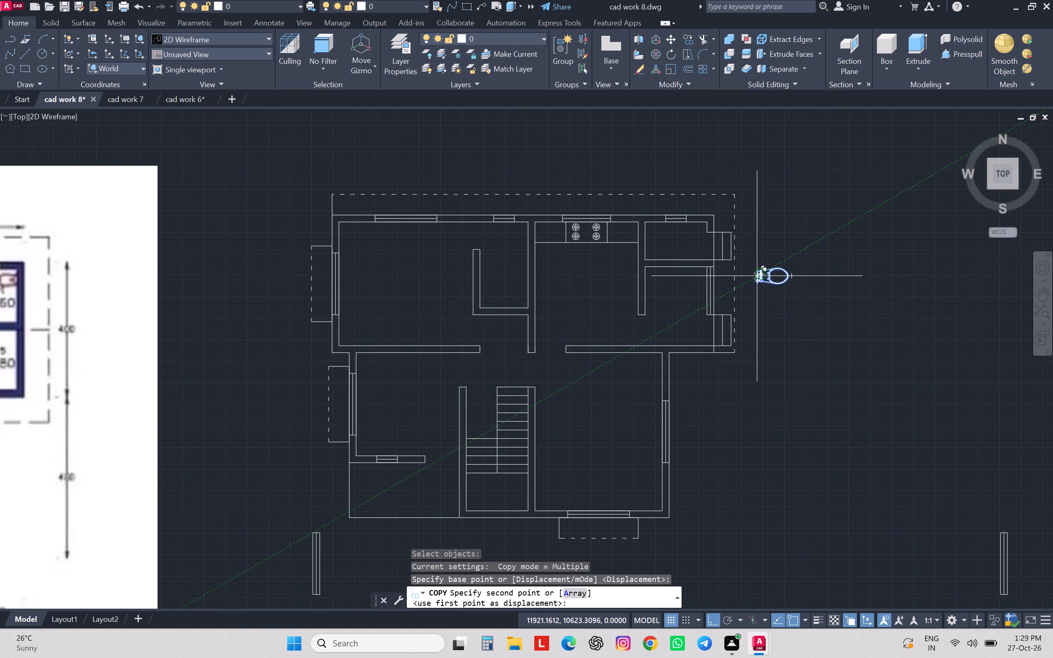
scroll(735, 285, "down", 1)
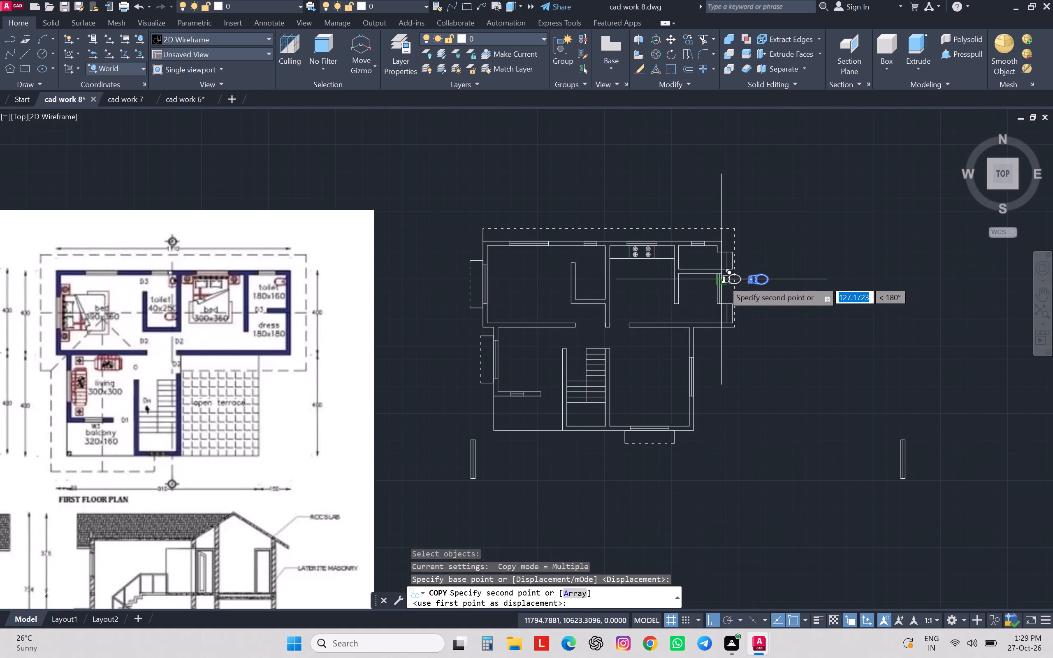
scroll(723, 281, "down", 1)
scroll(713, 276, "up", 2)
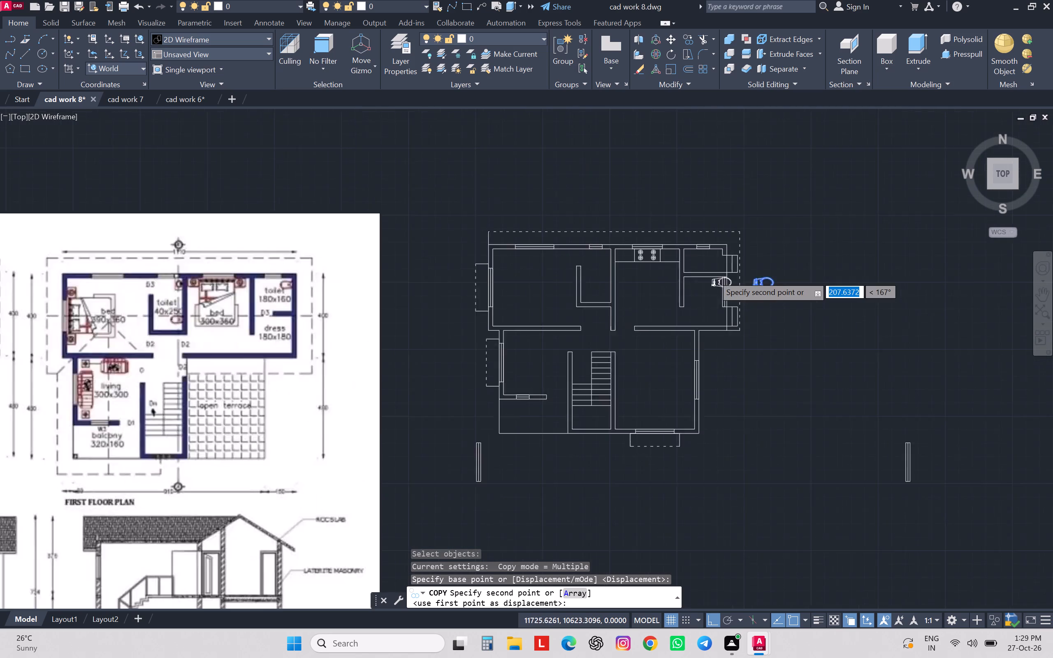
left_click(668, 255)
scroll(687, 267, "down", 1)
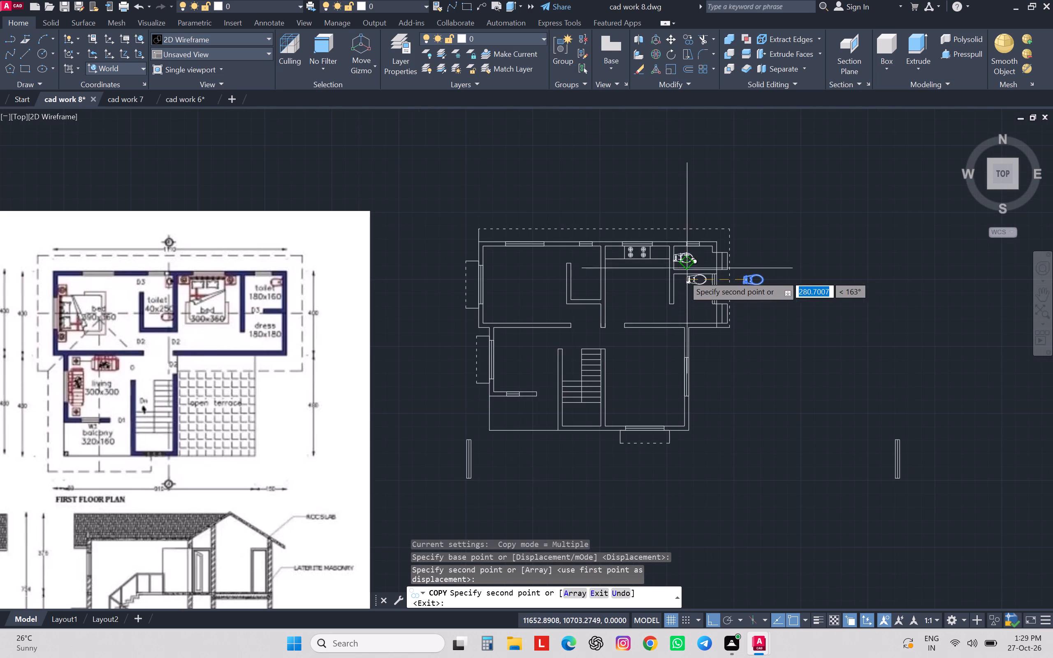
scroll(640, 361, "down", 1)
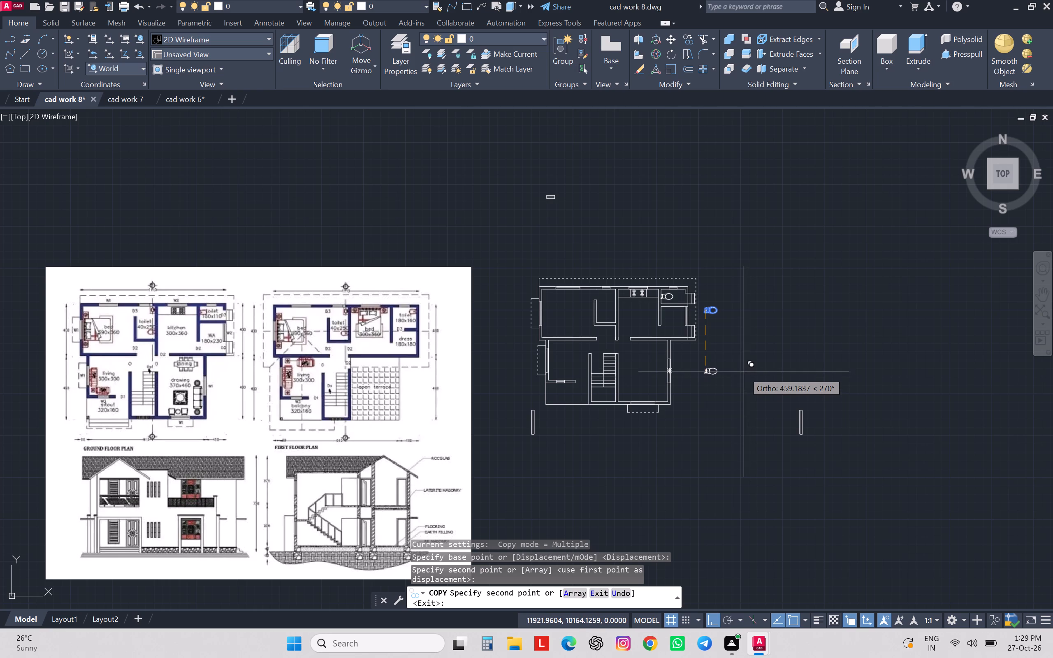
key("Escape")
Mirror the original toilet block outside the house about a vertical line at its tank, erasing the source.
scroll(722, 287, "up", 1)
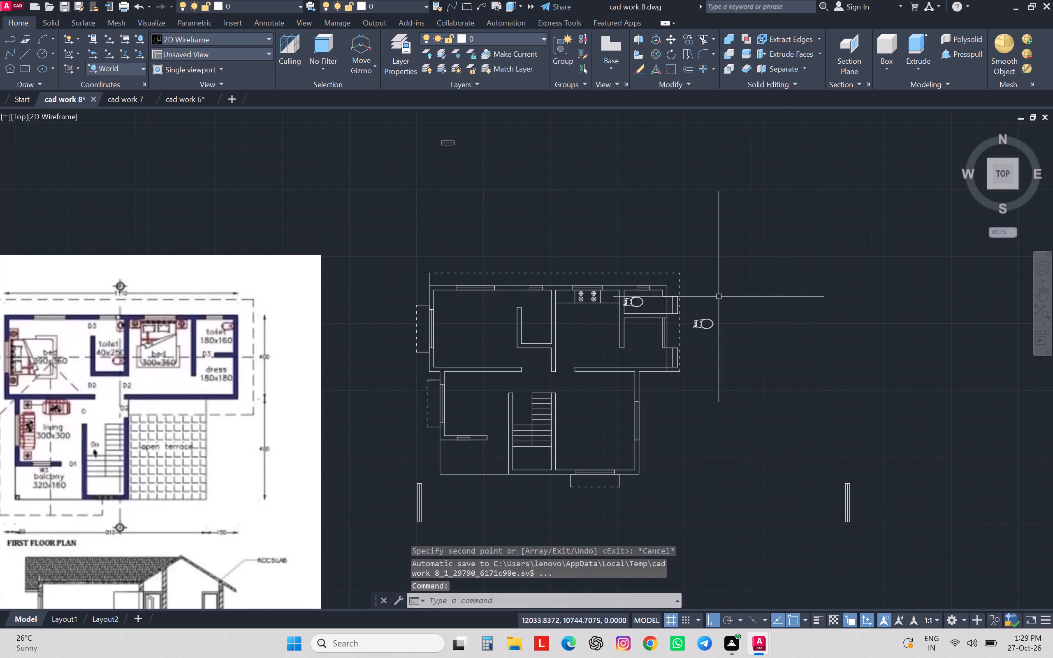
left_click(718, 298)
left_click(688, 357)
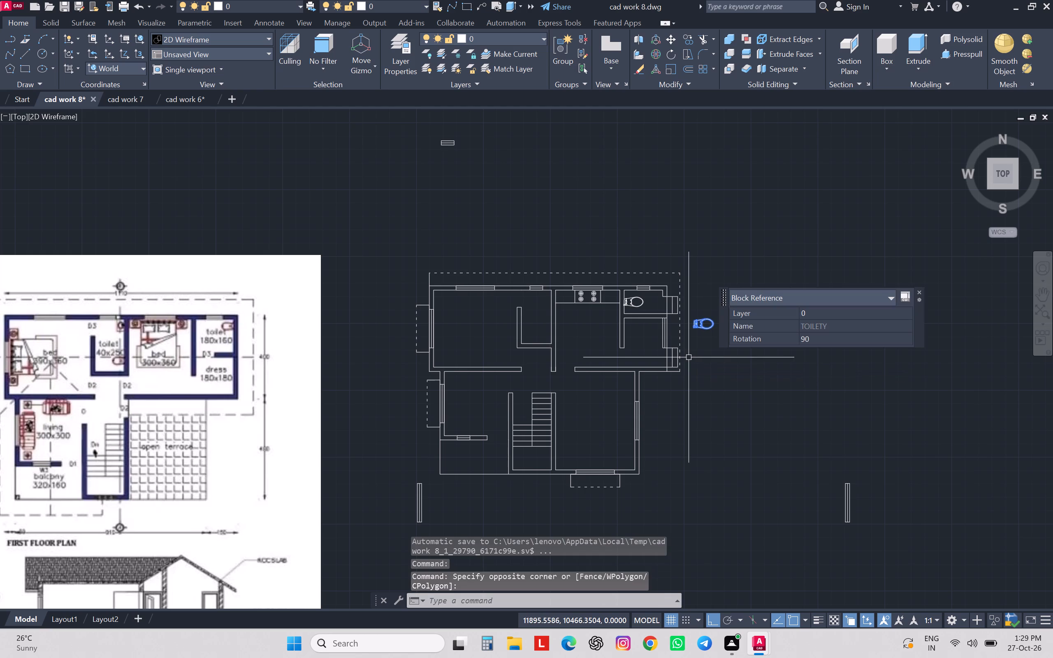
type("mi")
key("Return")
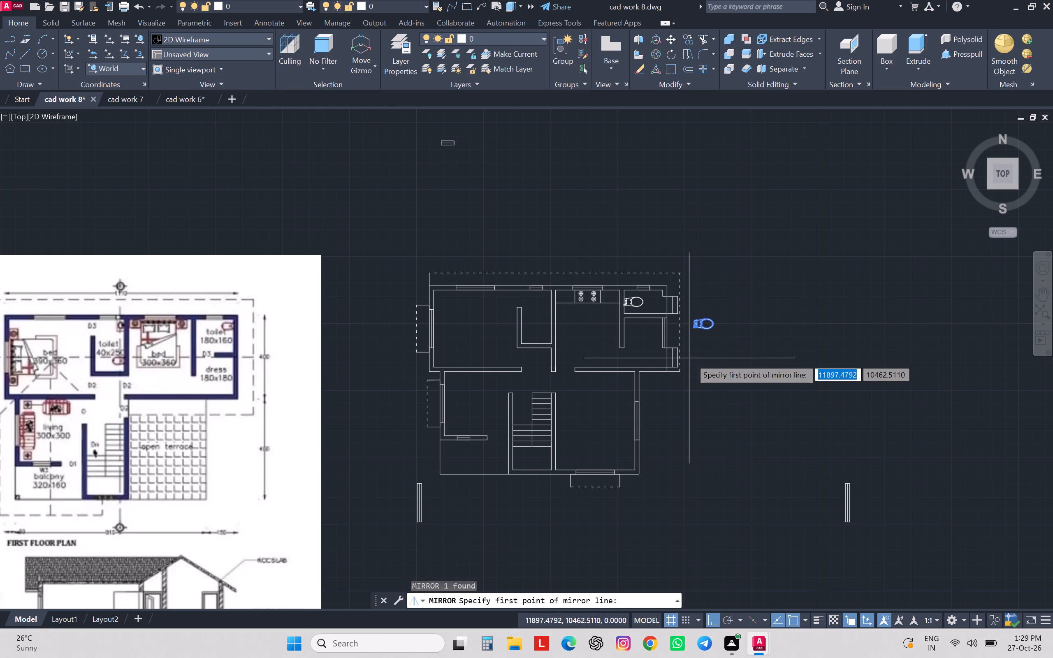
scroll(705, 333, "up", 3)
left_click(666, 305)
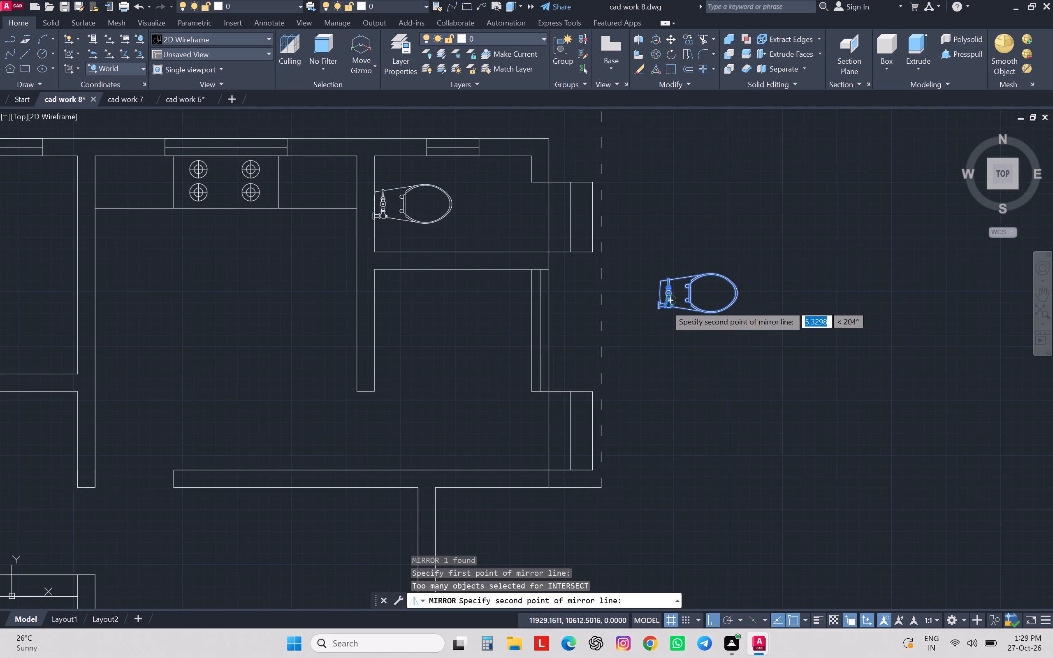
left_click(682, 361)
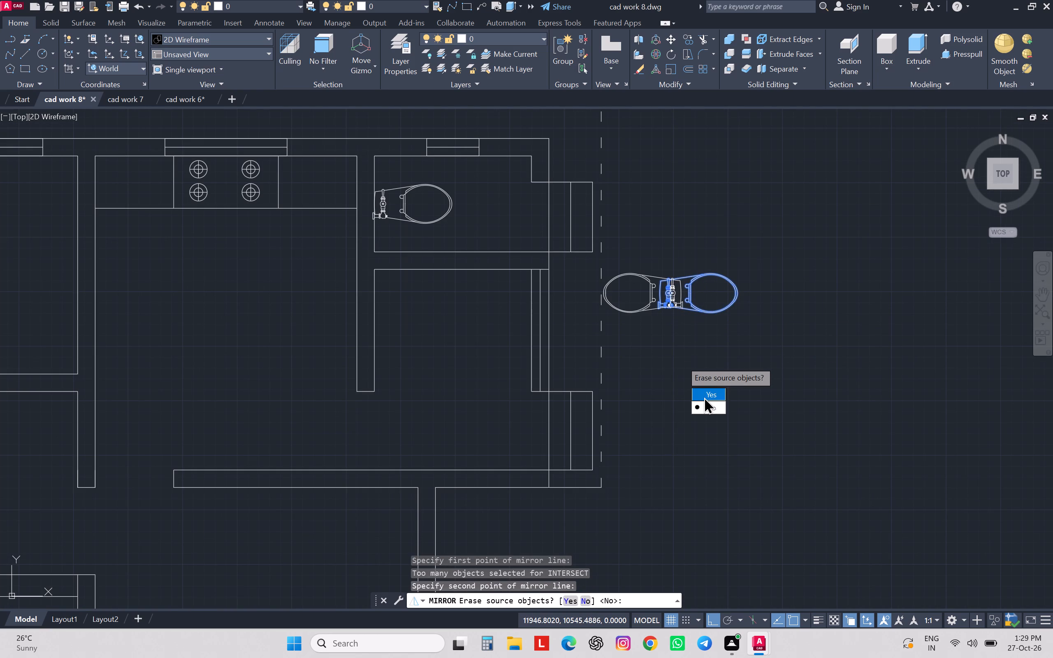
left_click_drag(704, 397, 682, 361)
Move the mirrored toilet into the bedroom's toilet room, with the middle of its tank against the east wall.
left_click(687, 244)
left_click(675, 317)
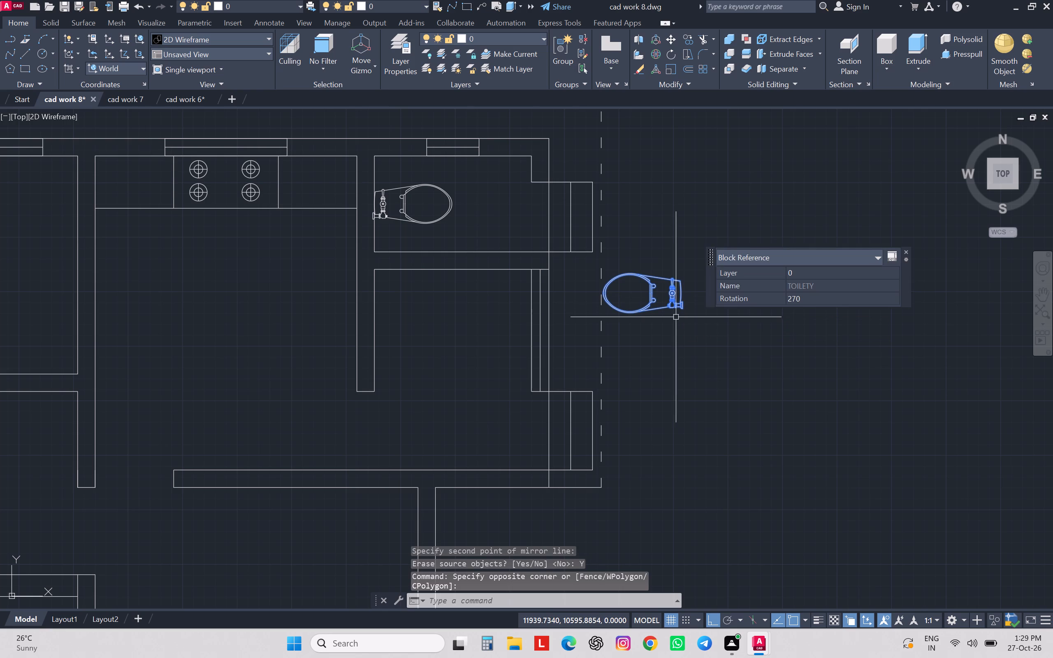
key("m")
key("Return")
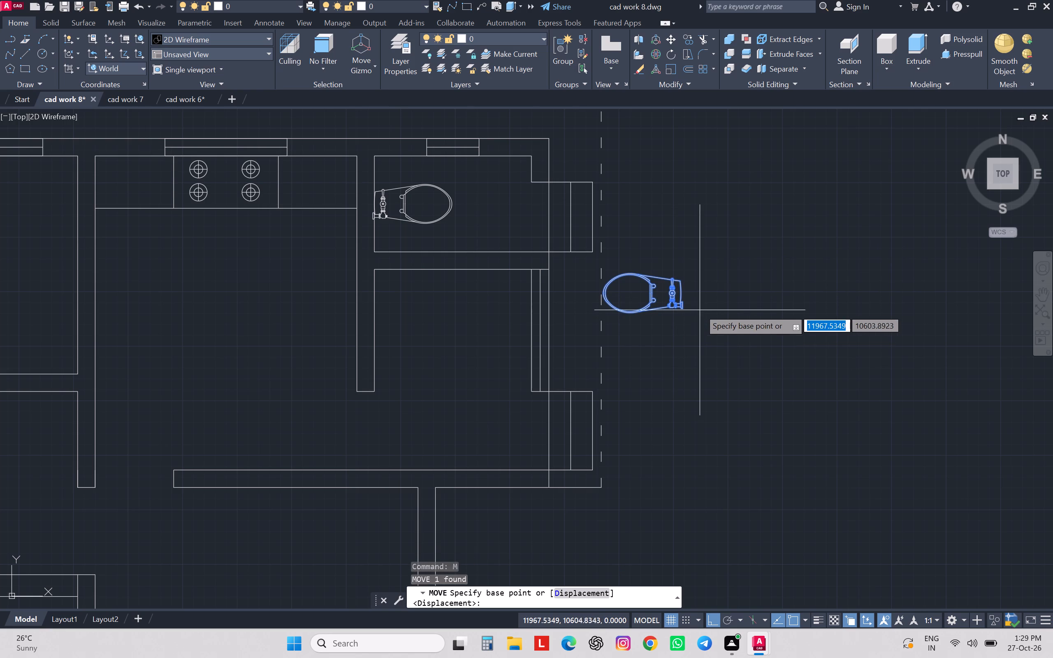
left_click(686, 292)
scroll(686, 292, "down", 4)
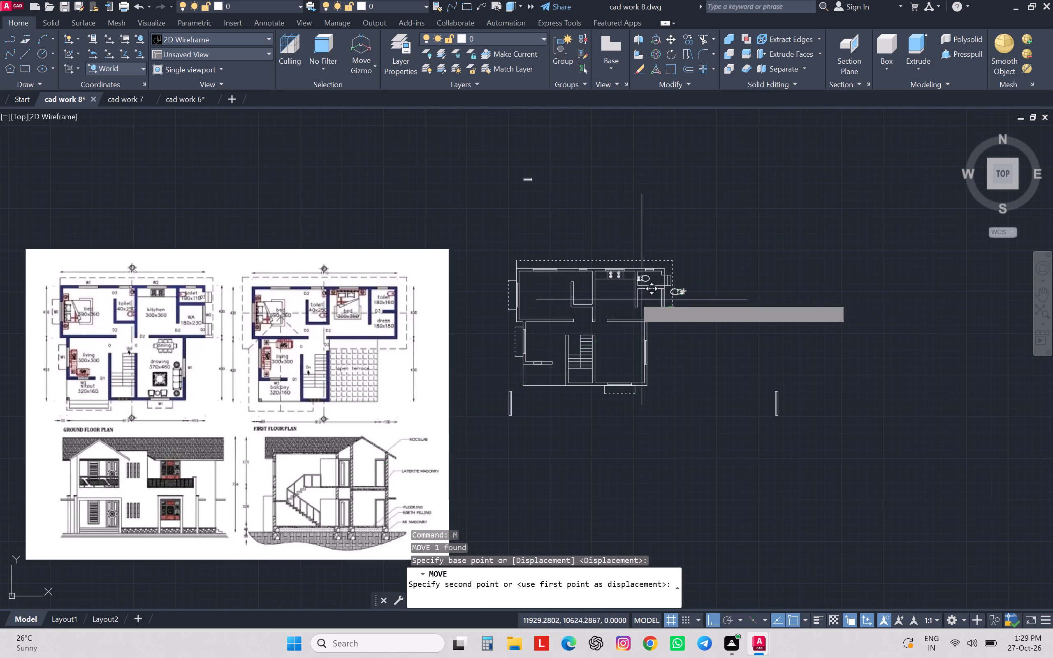
scroll(607, 297, "up", 5)
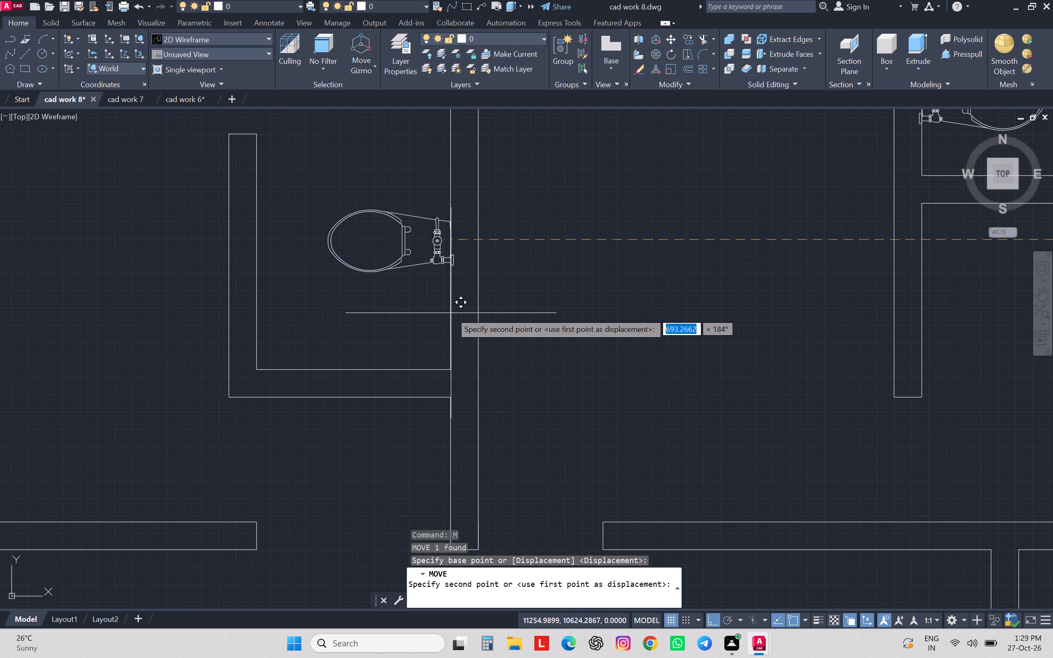
left_click(451, 297)
Copy the Bedroom 4 bed with its two bedside tables from the cad work 6 drawing to the clipboard.
scroll(454, 296, "down", 2)
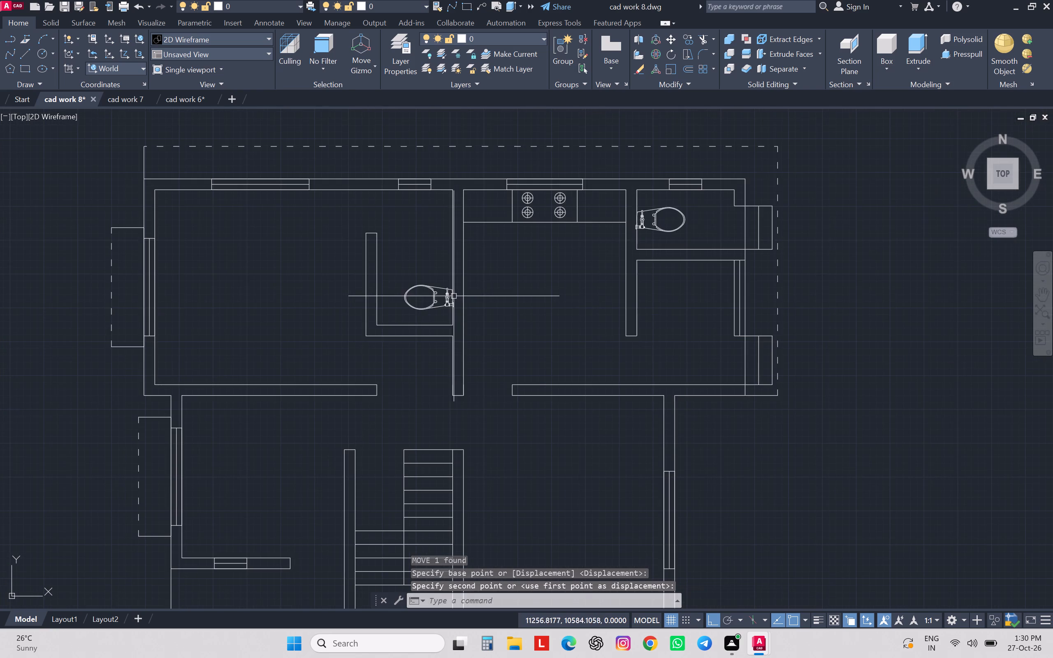
scroll(539, 313, "down", 3)
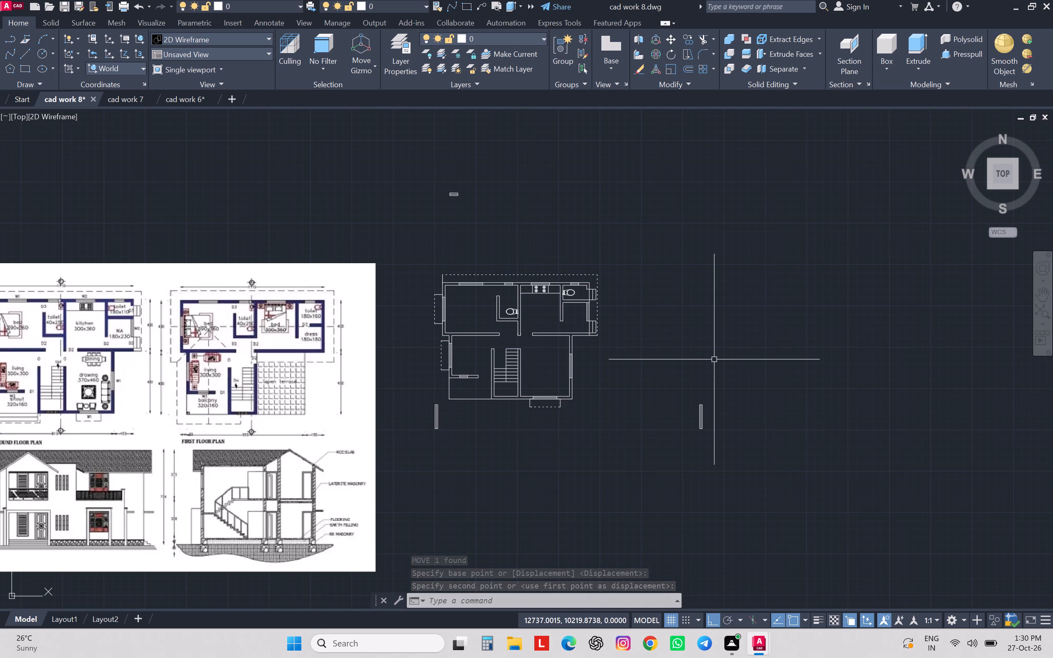
scroll(714, 359, "down", 1)
scroll(343, 382, "up", 3)
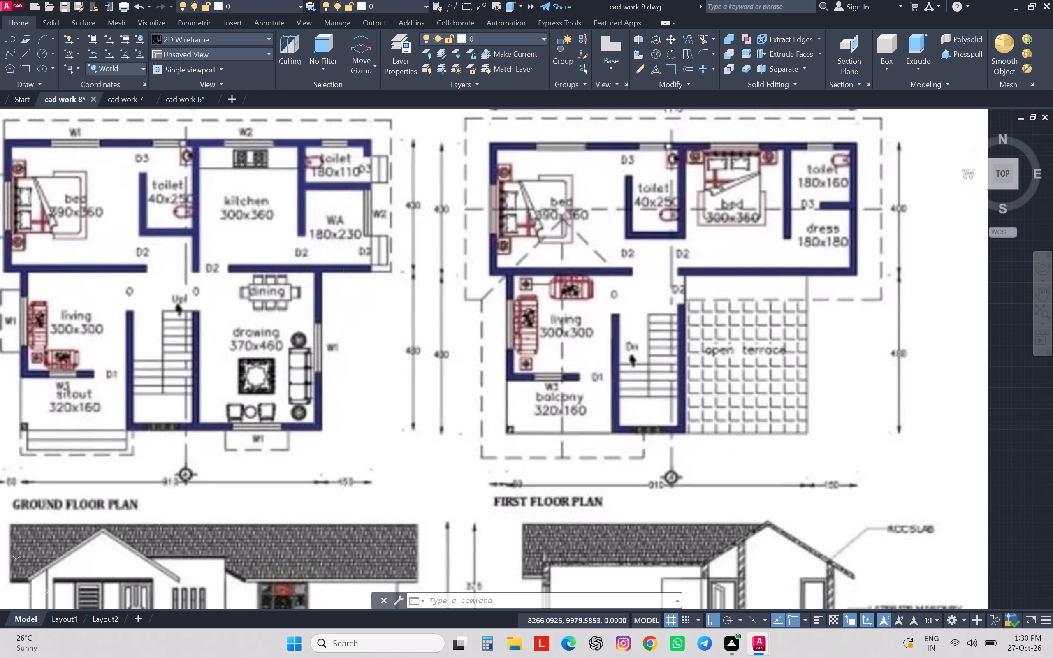
scroll(340, 364, "down", 1)
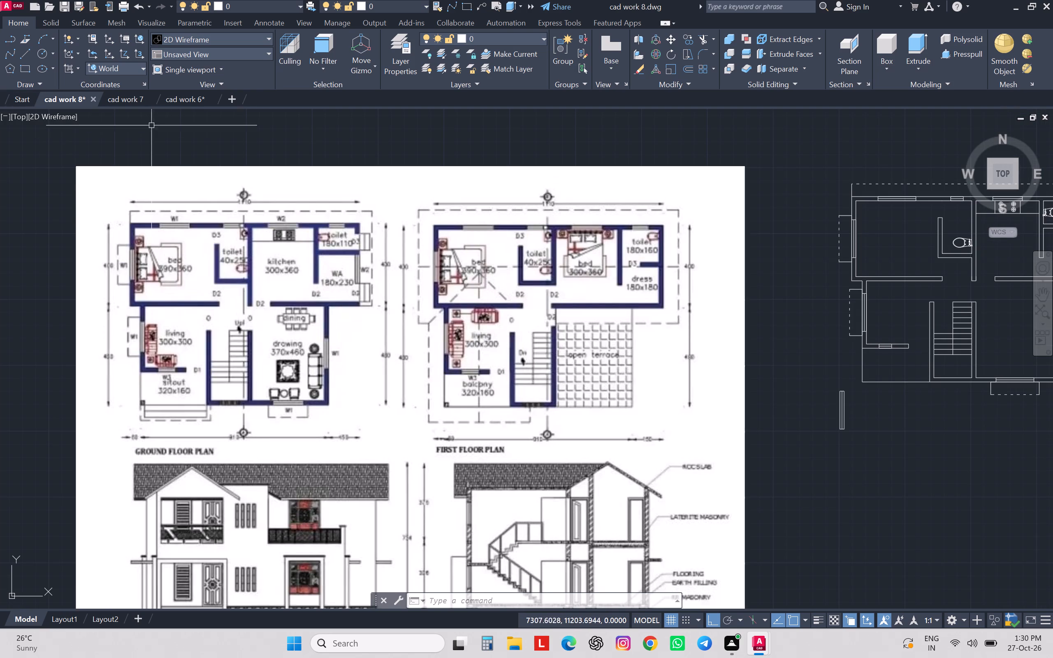
left_click(186, 102)
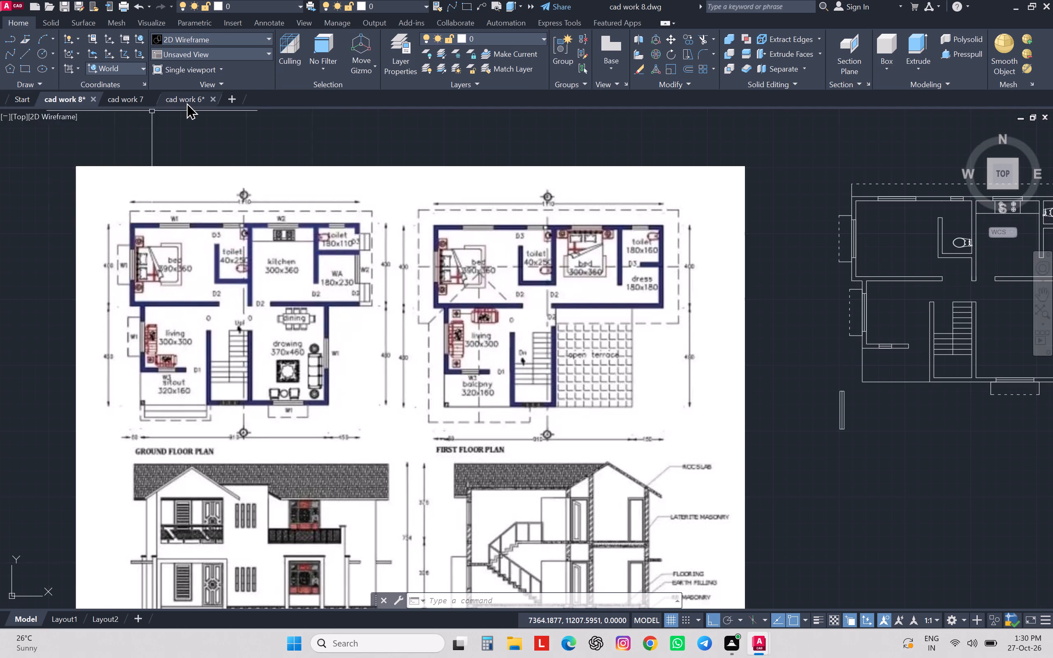
scroll(251, 298, "down", 1)
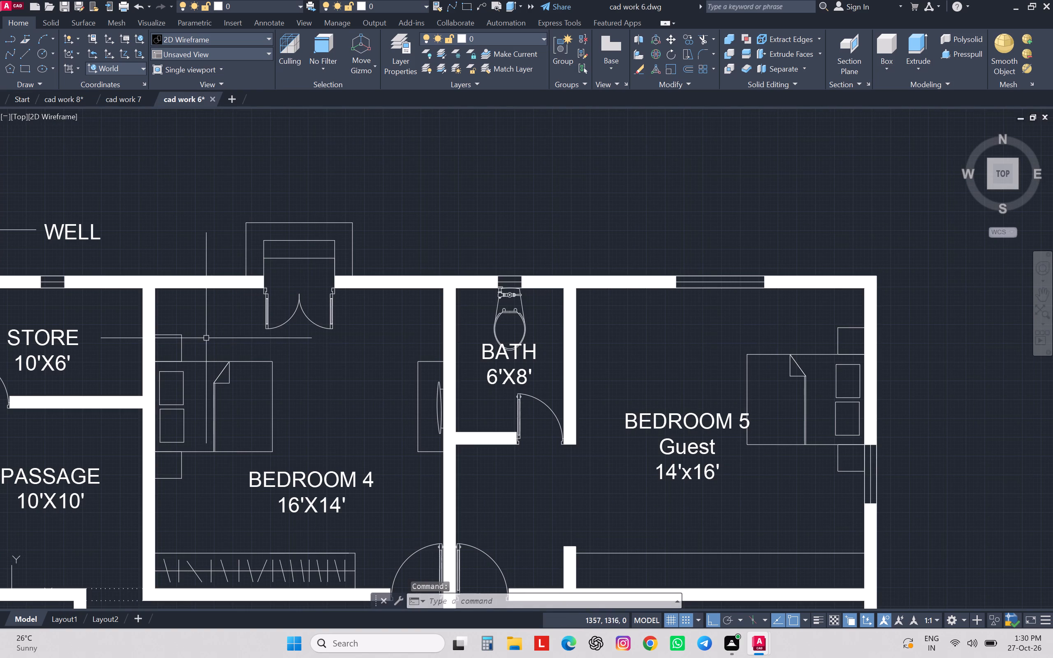
left_click(202, 325)
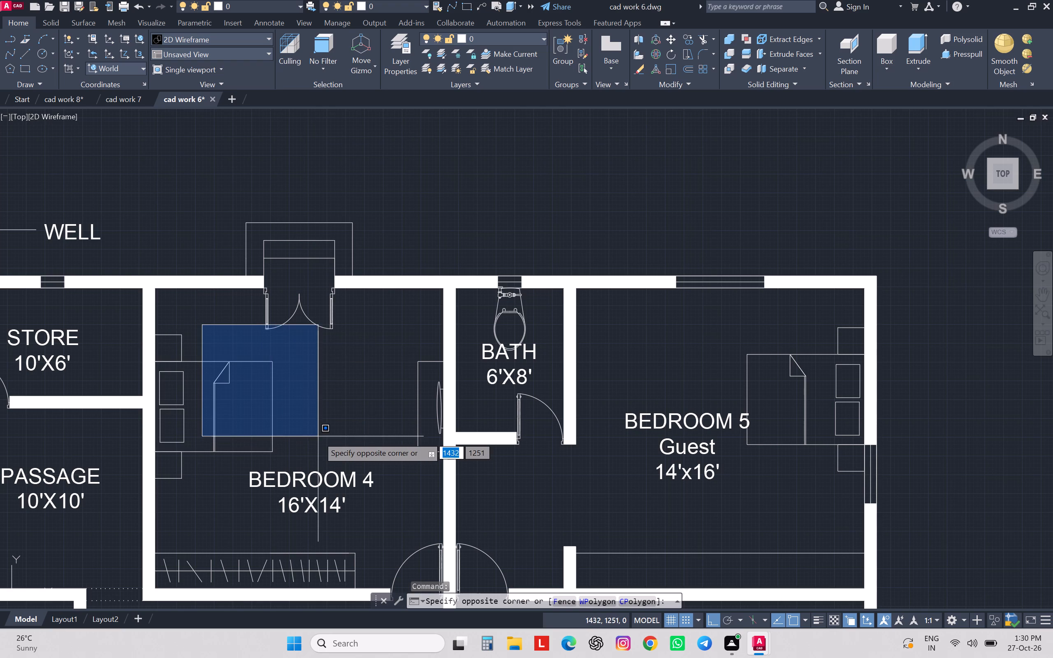
left_click(318, 436)
key("Escape")
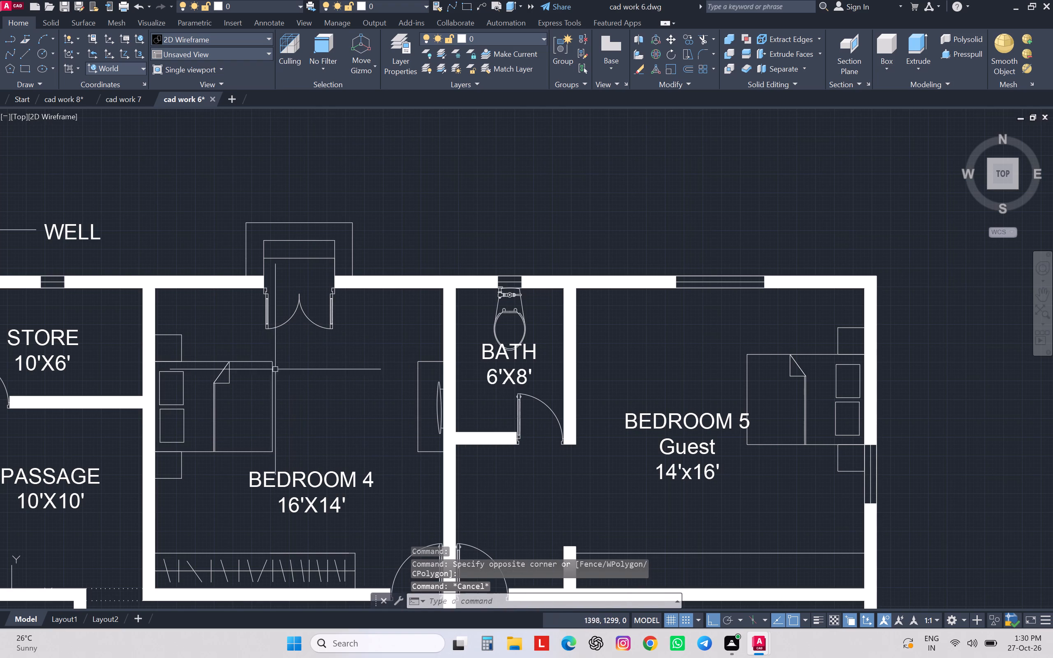
left_click(285, 348)
left_click(166, 457)
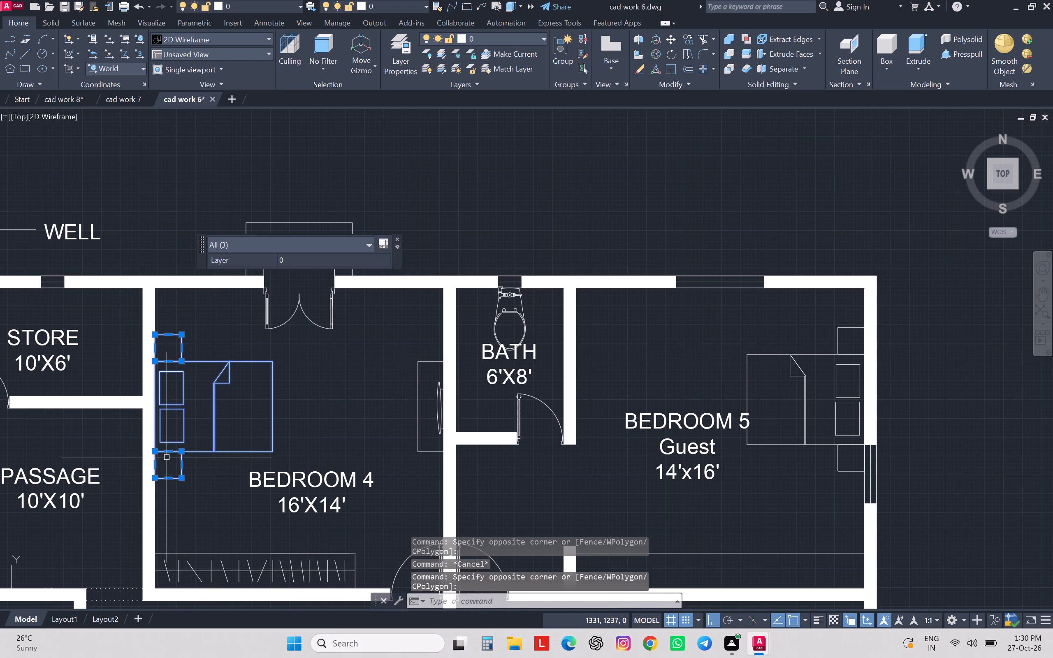
key("ctrl+c")
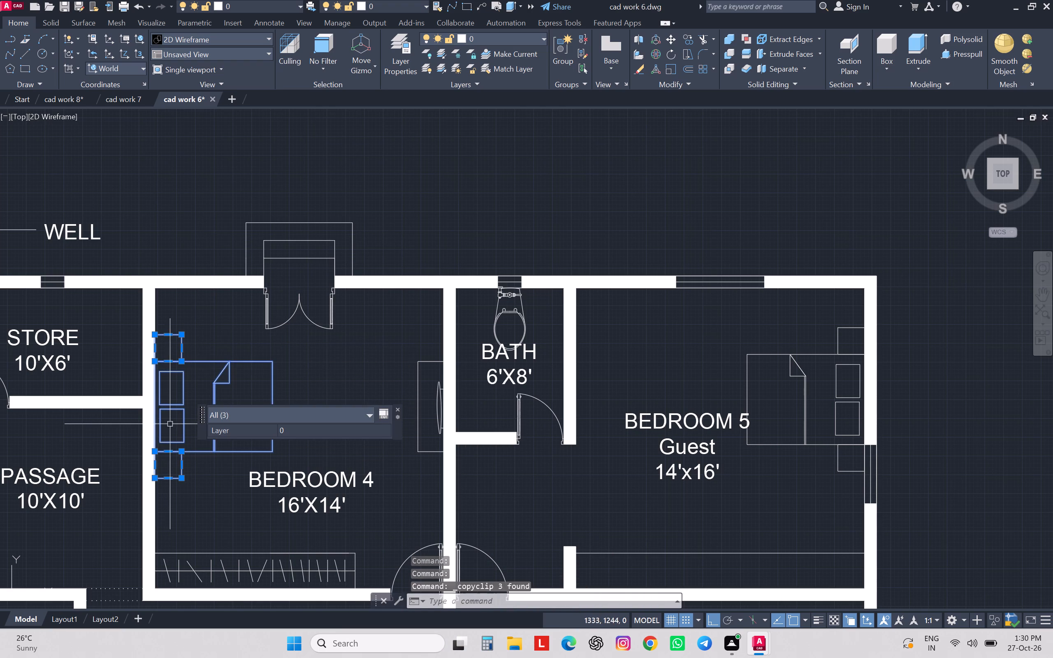
Paste the bed and bedside tables into the cad work 8 drawing, in the empty space east of the floor plan.
left_click(56, 99)
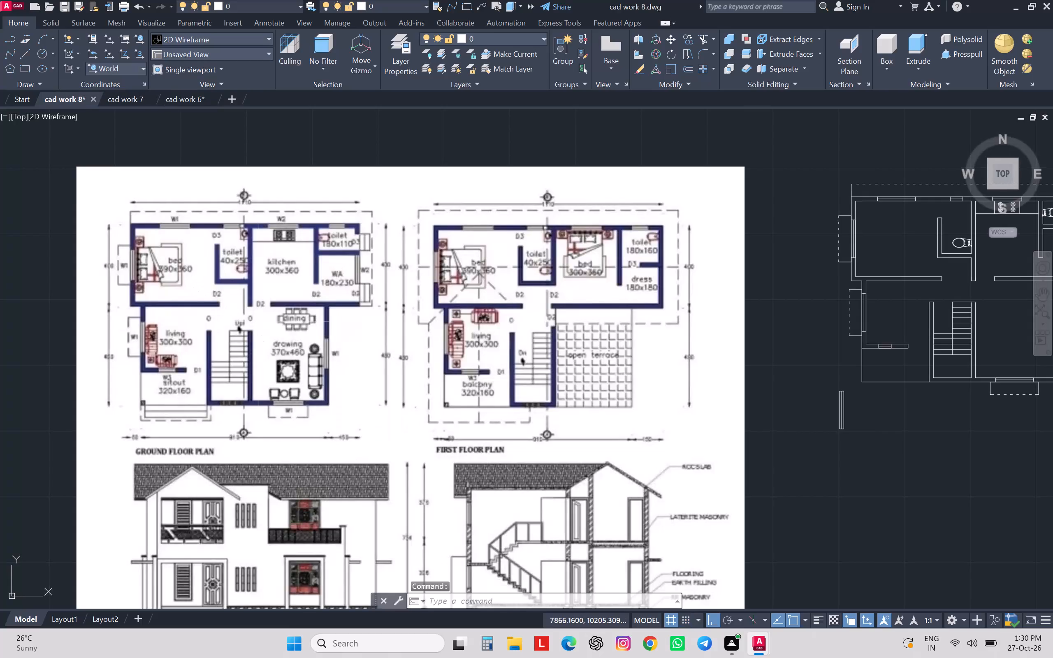
scroll(264, 320, "down", 3)
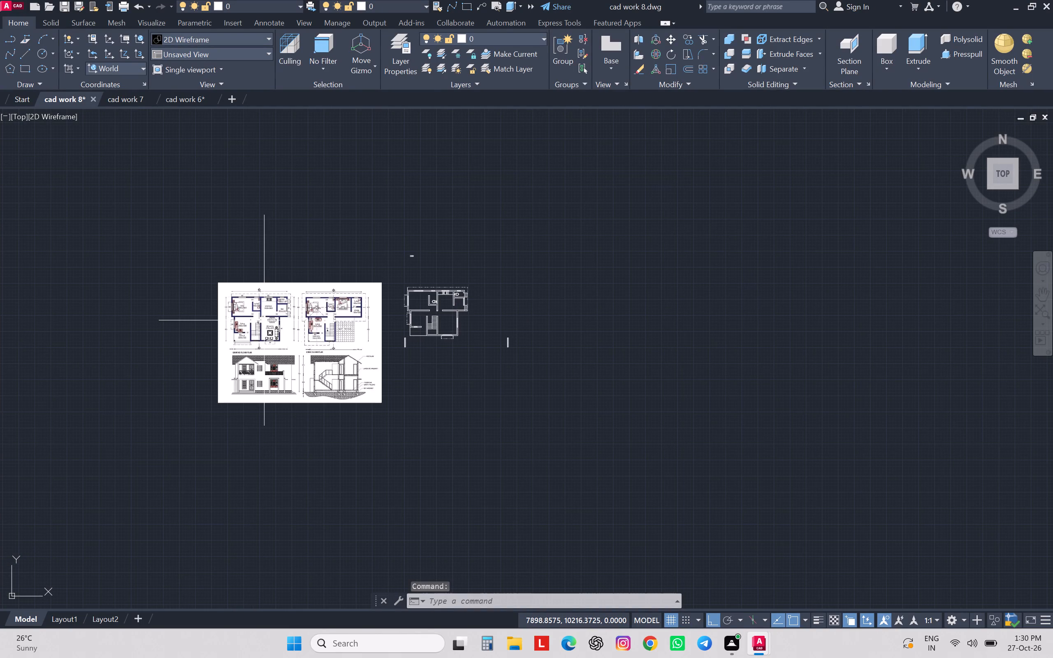
key("ctrl+v")
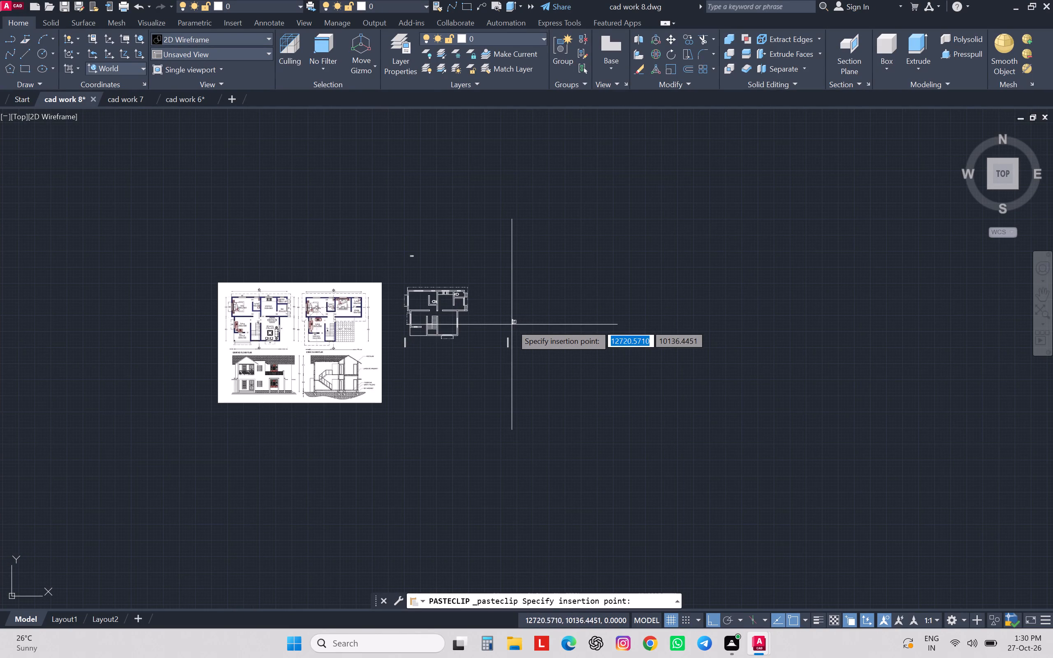
left_click(502, 300)
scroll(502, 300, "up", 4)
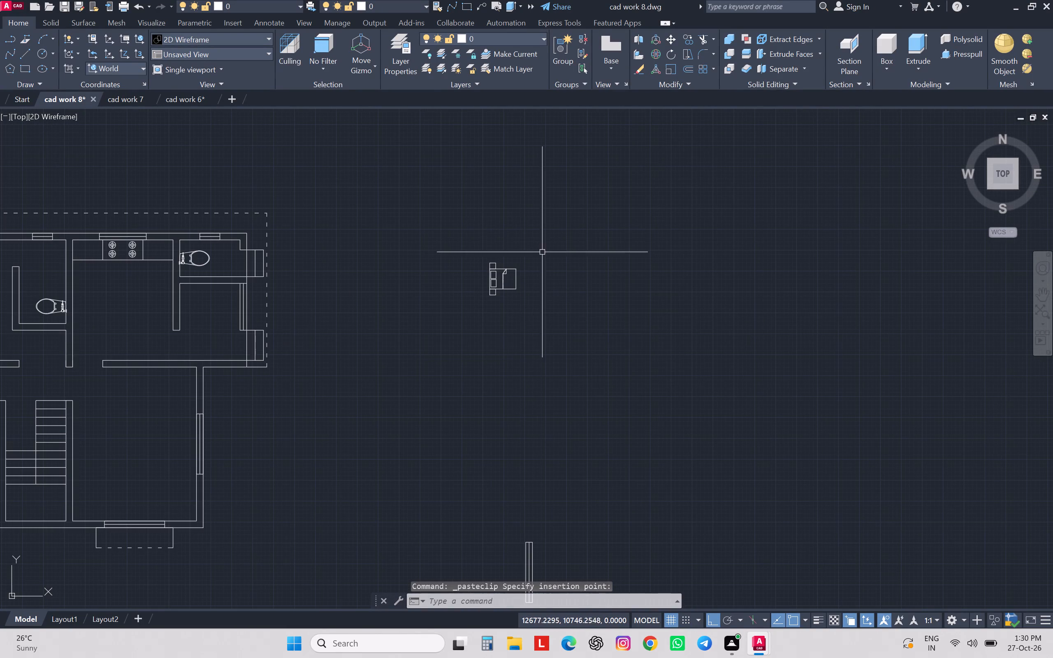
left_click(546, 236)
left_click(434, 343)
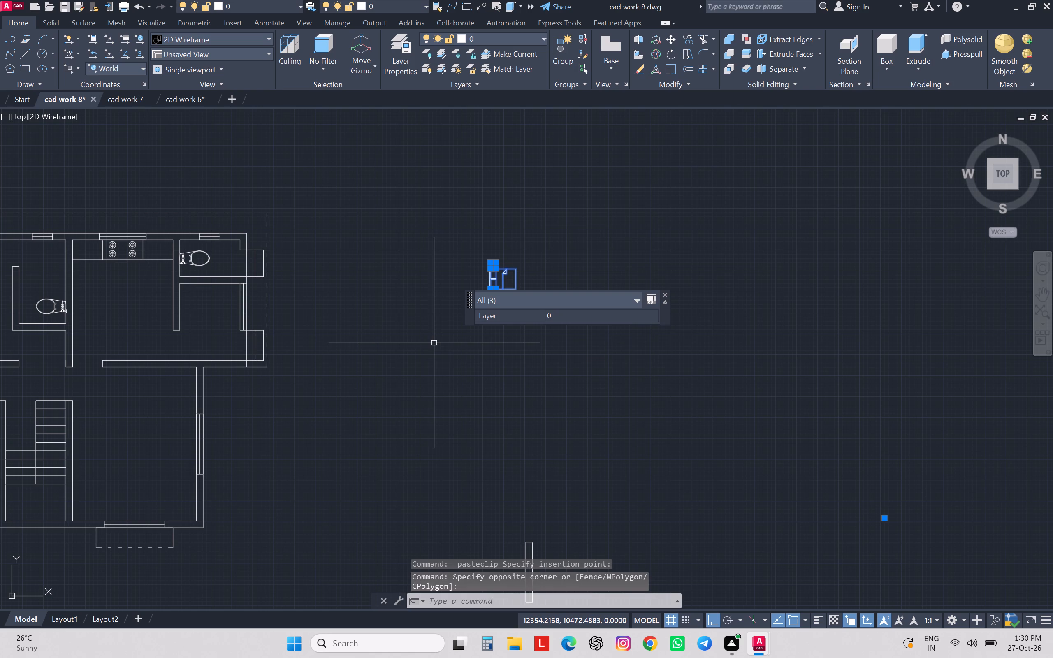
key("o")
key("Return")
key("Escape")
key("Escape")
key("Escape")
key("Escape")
Measure the width of the pasted bed along its headboard edge, between the two bedside tables.
type("da")
key("Return")
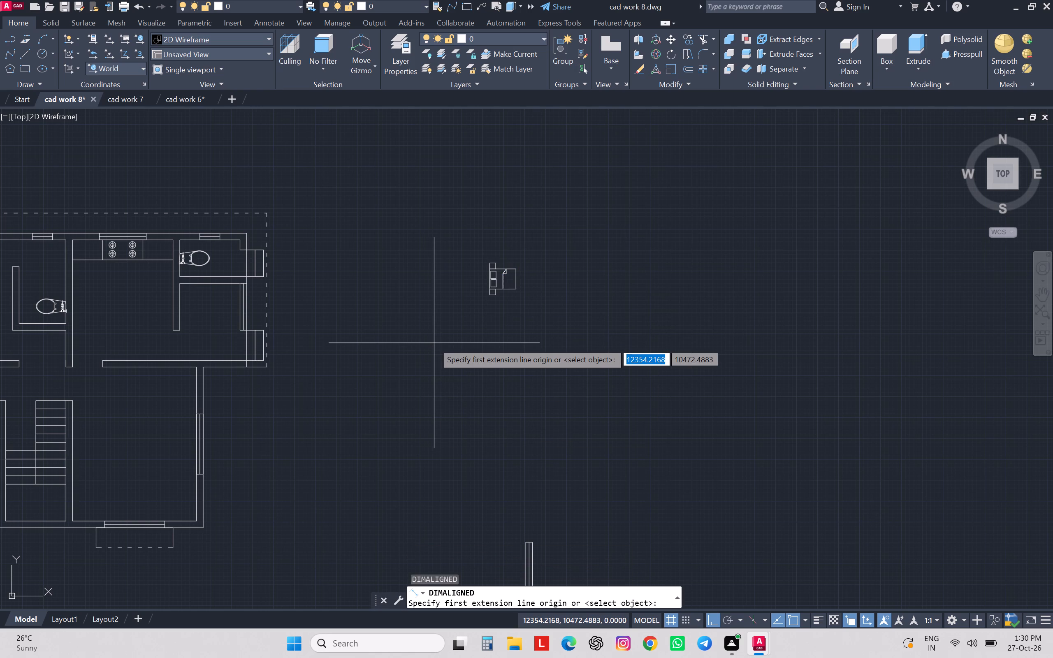
scroll(483, 271, "up", 4)
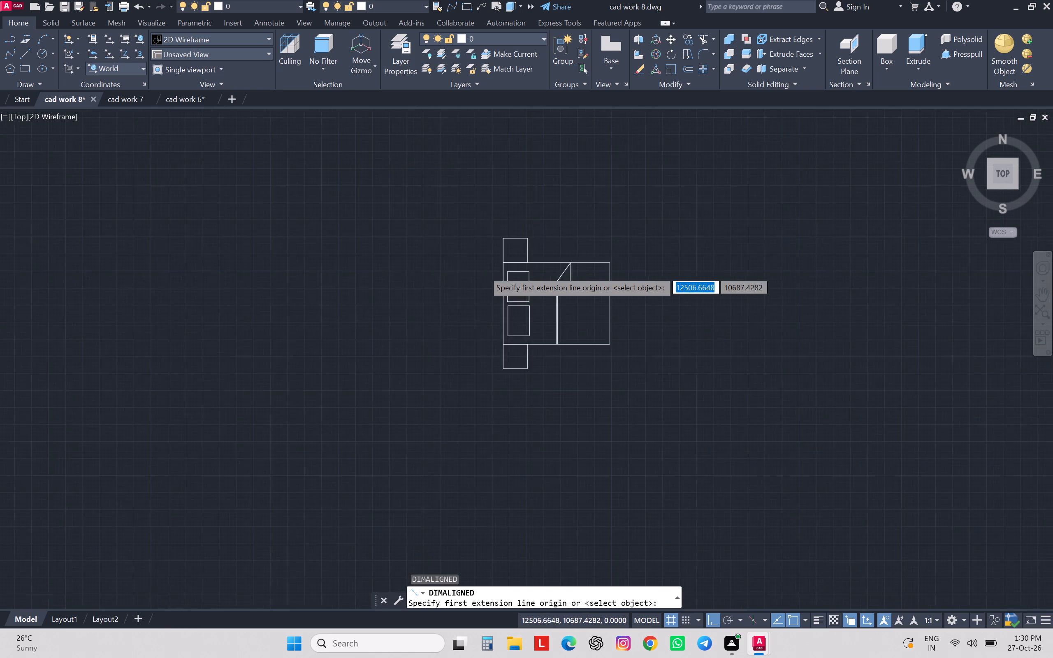
scroll(483, 271, "up", 1)
left_click(527, 247)
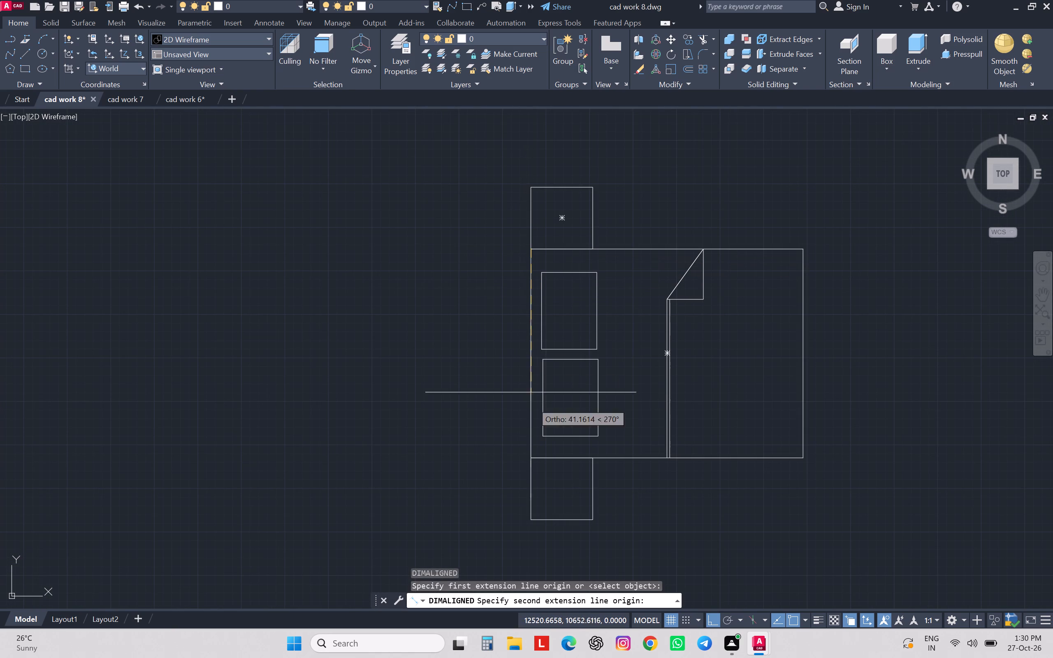
left_click(532, 460)
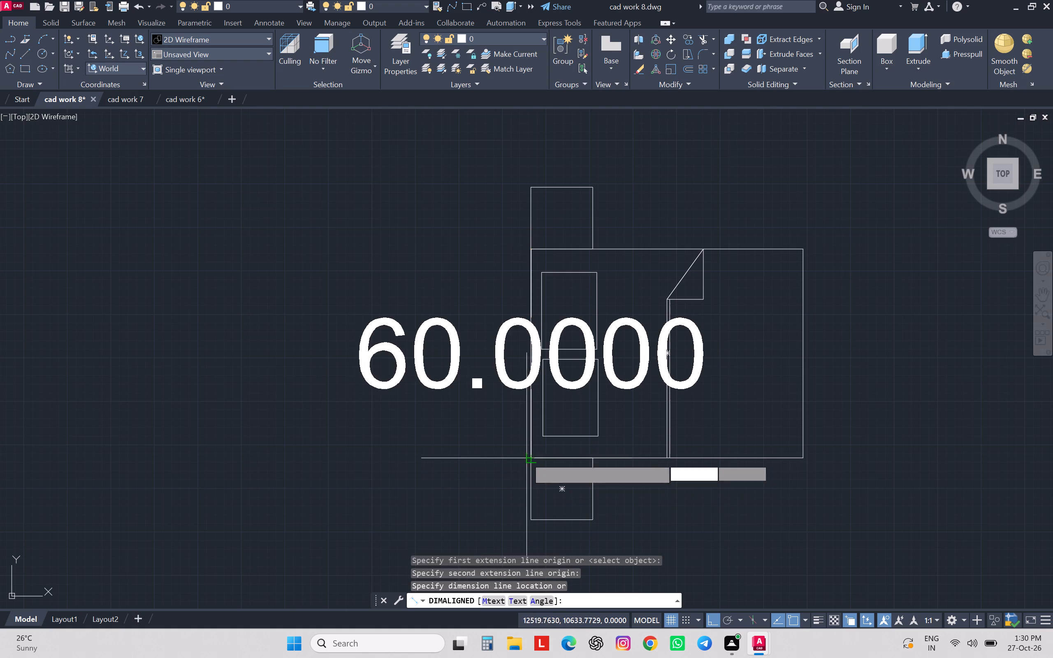
key("Escape")
Scale the bed and bedside tables by reference from the bed's southwest corner, from length 60 to 158.
left_click(838, 153)
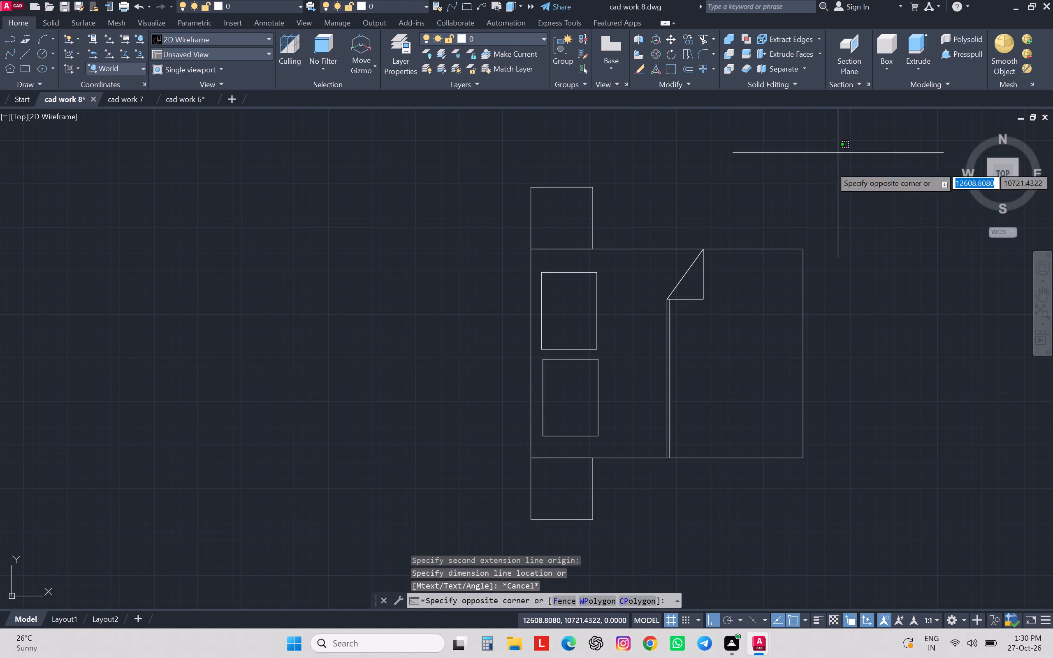
left_click(484, 477)
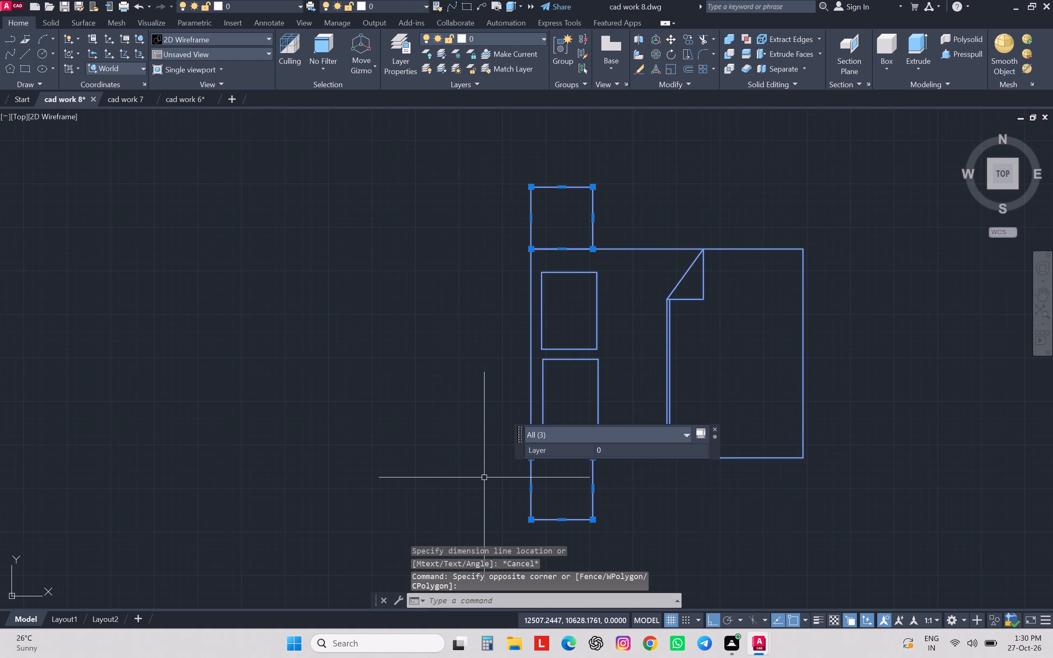
type("sc")
key("Return")
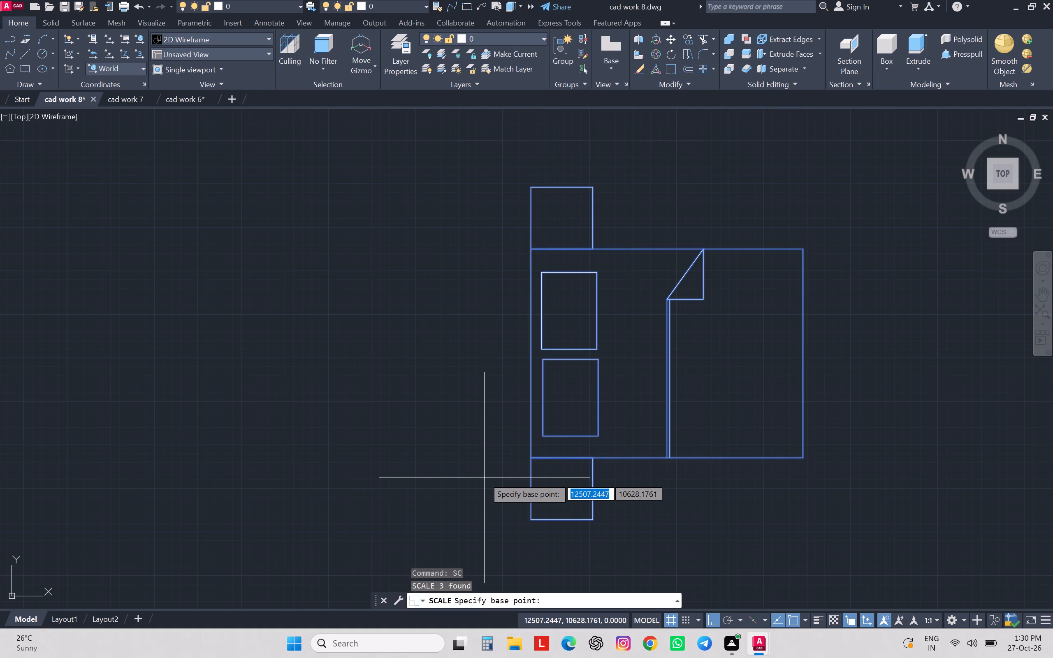
left_click(530, 457)
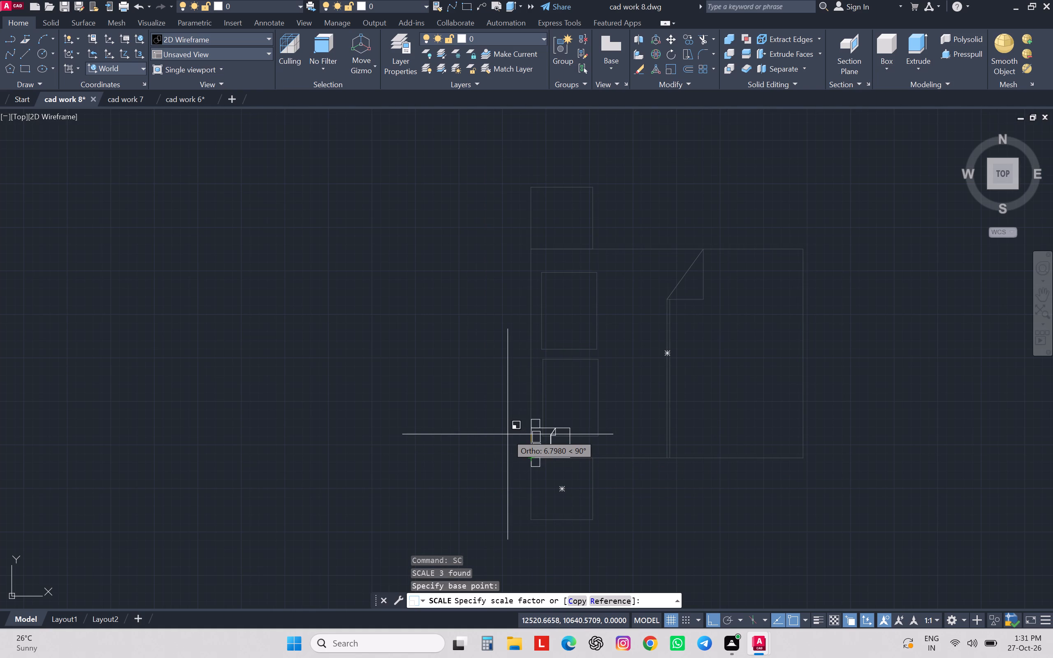
key("r")
key("Return")
type("60")
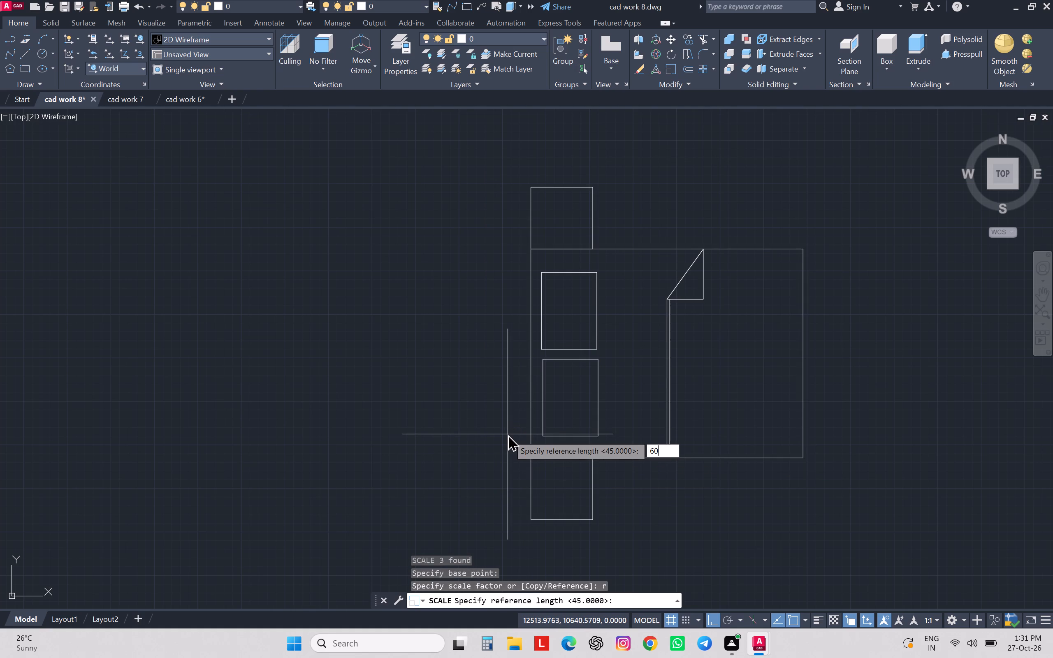
key("Return")
type("158")
key("Return")
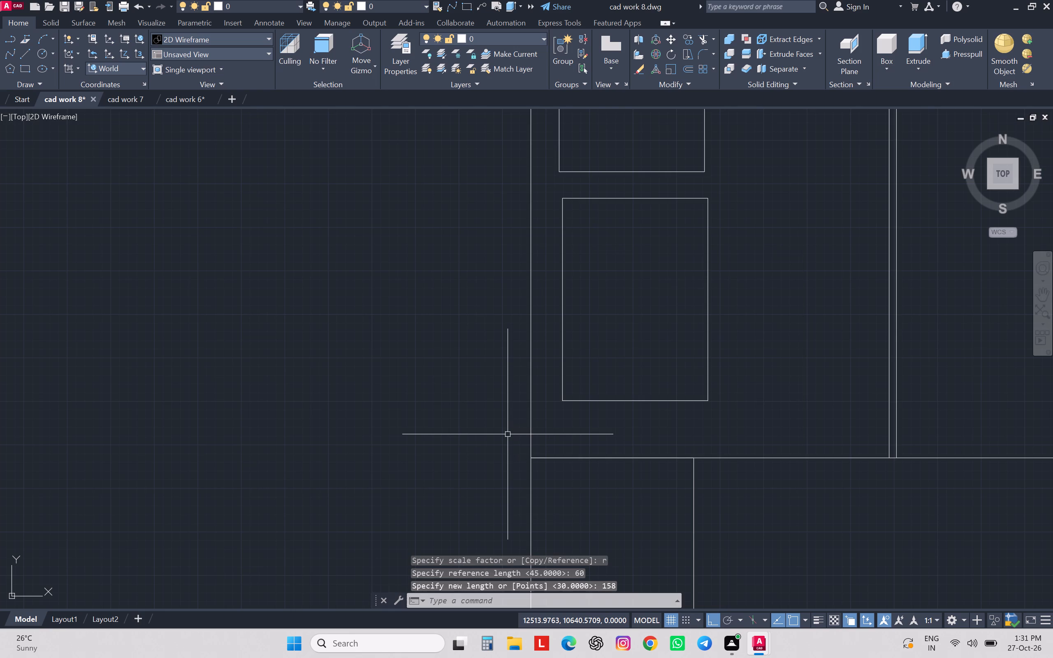
Examine the bed layout in the reference image's first floor plan against the drawn house plan.
scroll(508, 434, "down", 4)
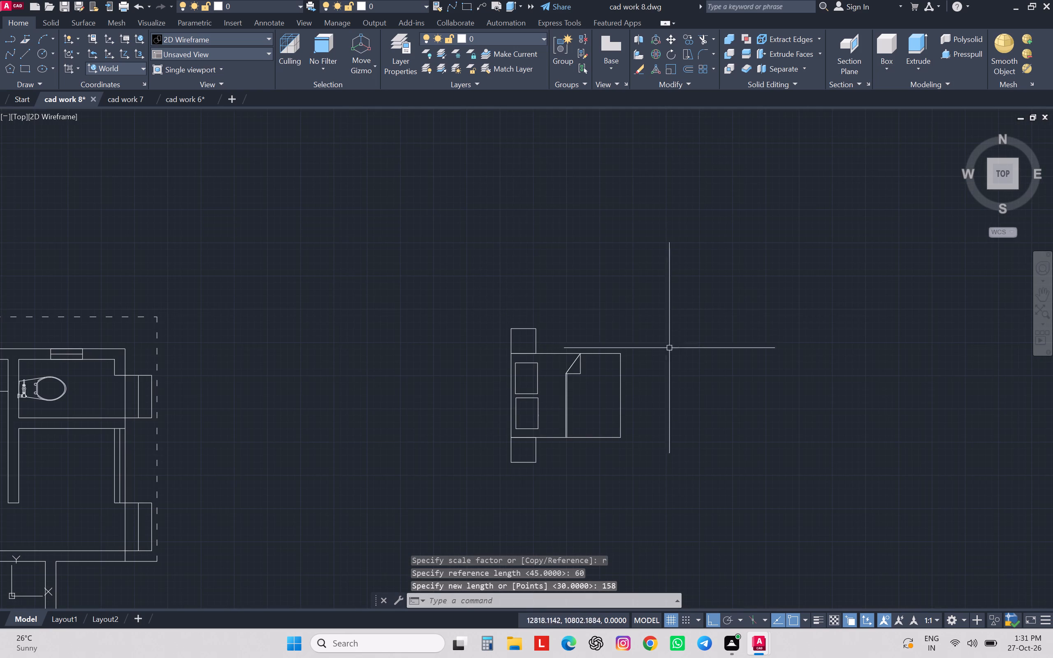
scroll(622, 397, "down", 1)
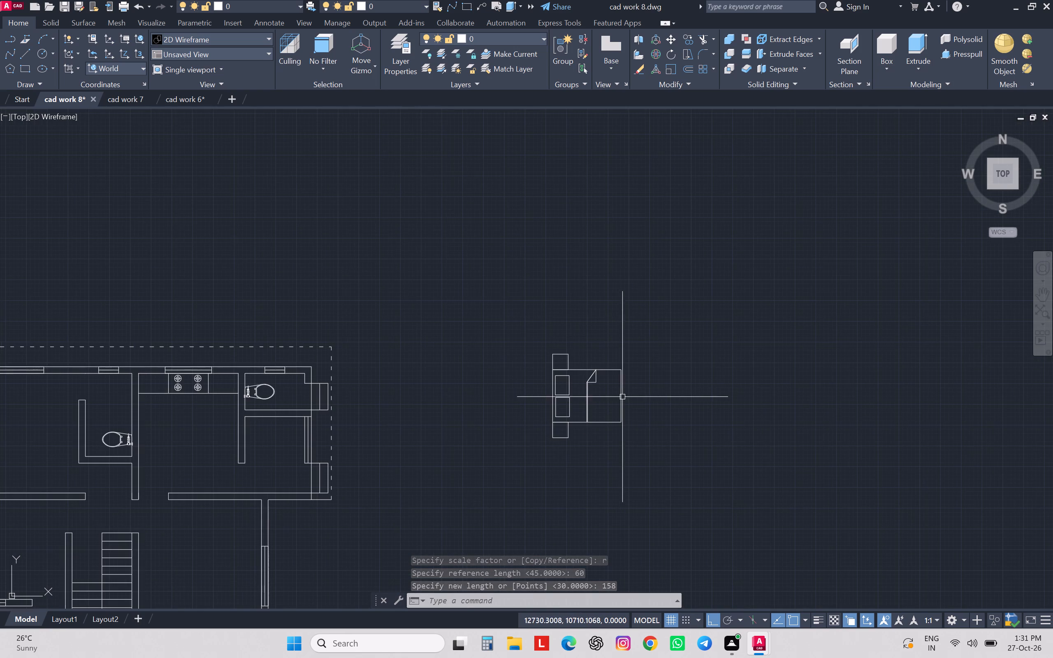
scroll(423, 451, "down", 1)
middle_click_drag(422, 451, 548, 397)
scroll(548, 397, "up", 1)
scroll(548, 397, "down", 2)
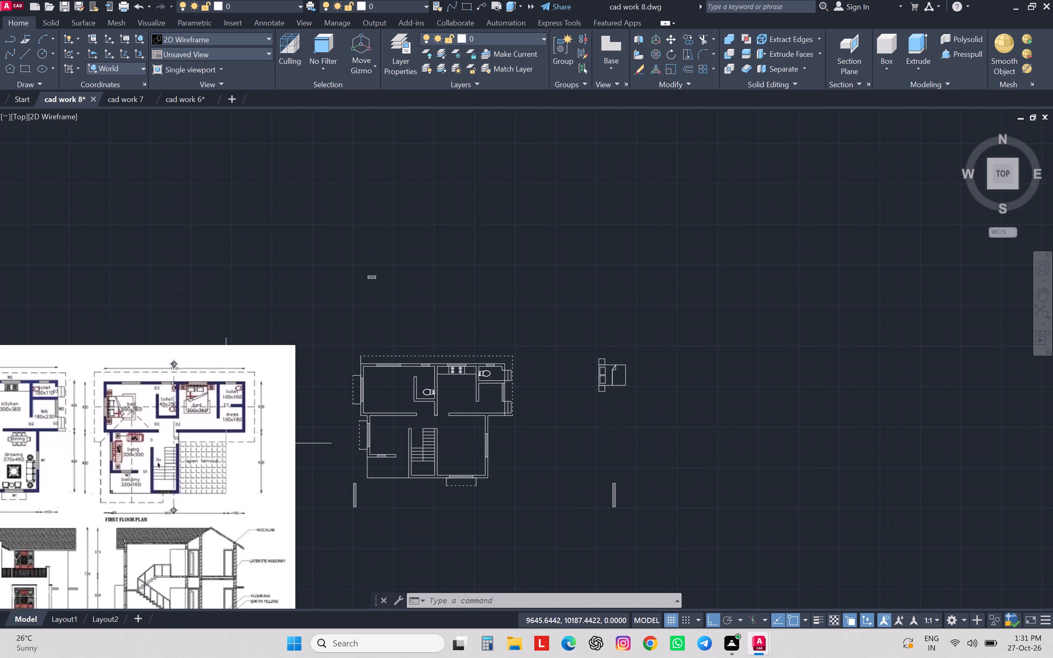
middle_click_drag(226, 443, 244, 439)
scroll(223, 411, "up", 2)
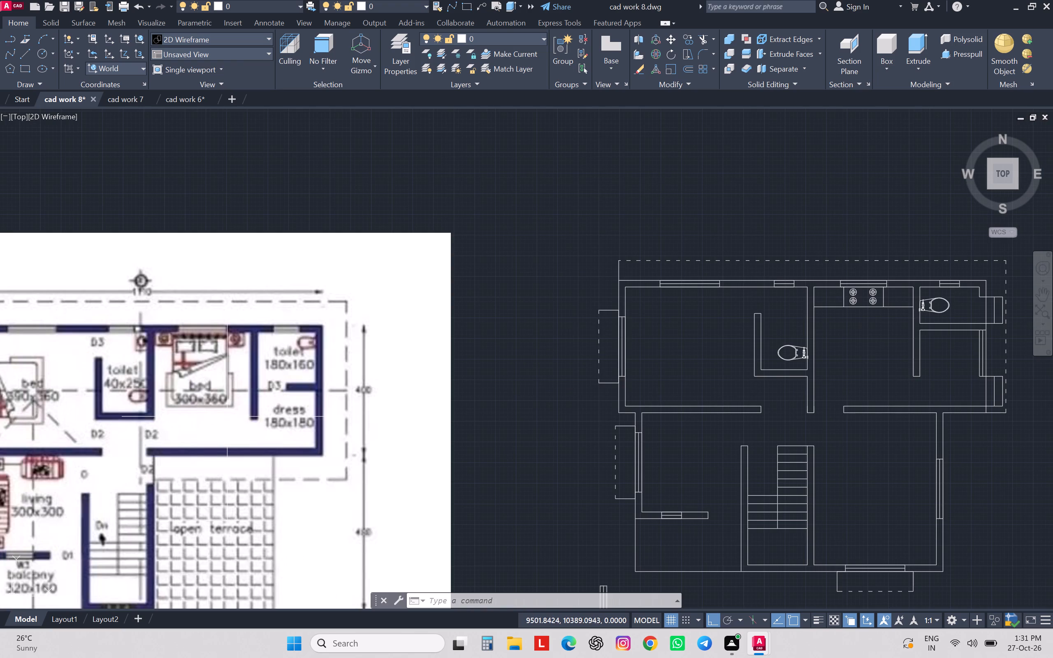
scroll(227, 417, "down", 2)
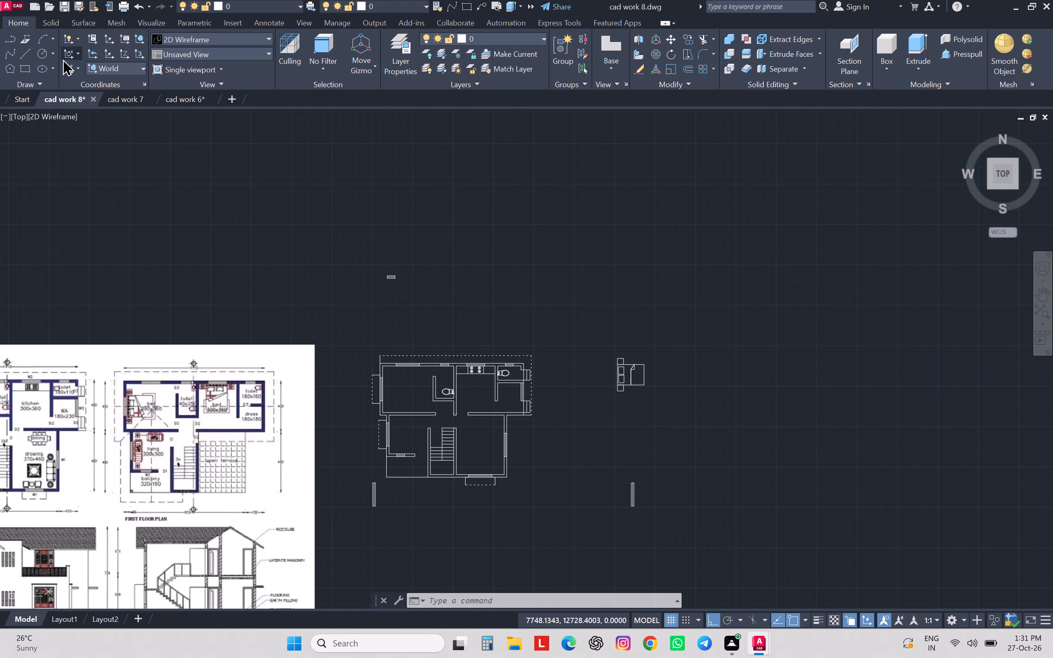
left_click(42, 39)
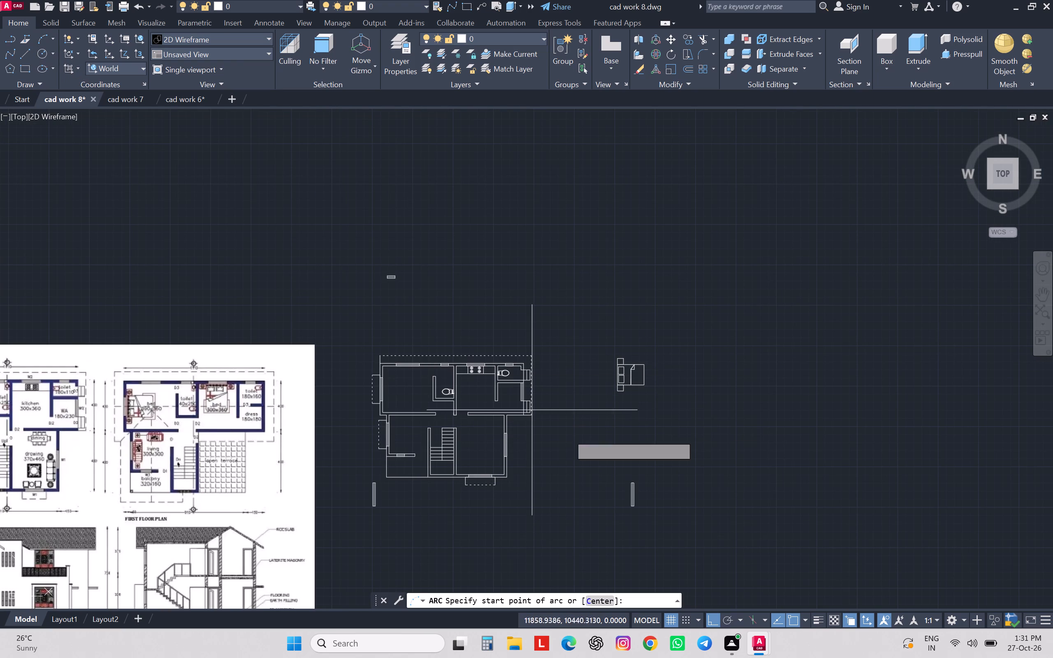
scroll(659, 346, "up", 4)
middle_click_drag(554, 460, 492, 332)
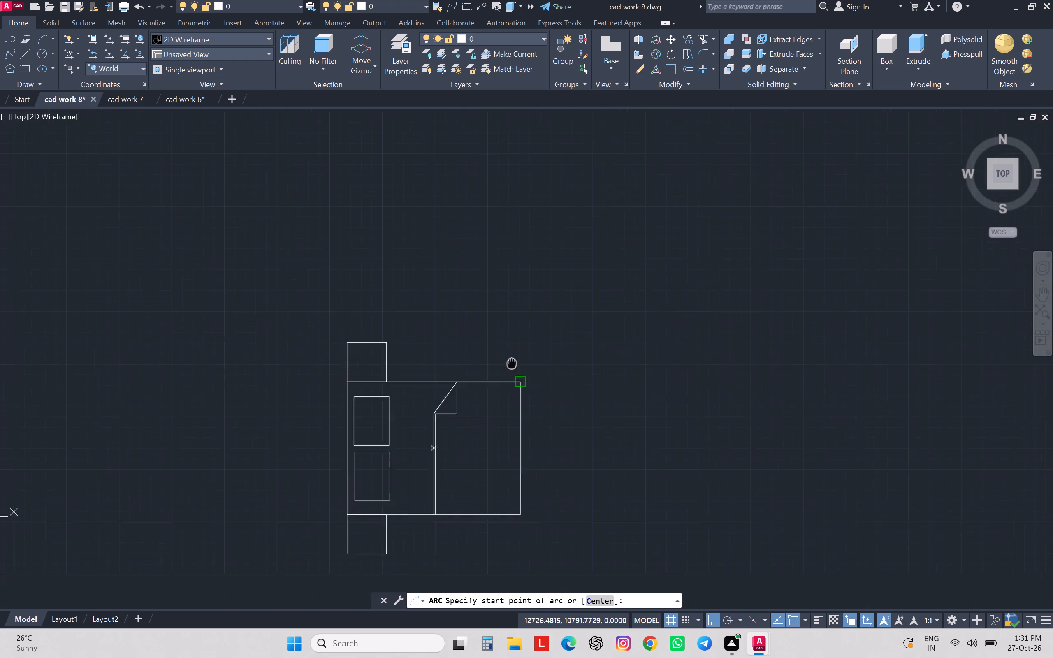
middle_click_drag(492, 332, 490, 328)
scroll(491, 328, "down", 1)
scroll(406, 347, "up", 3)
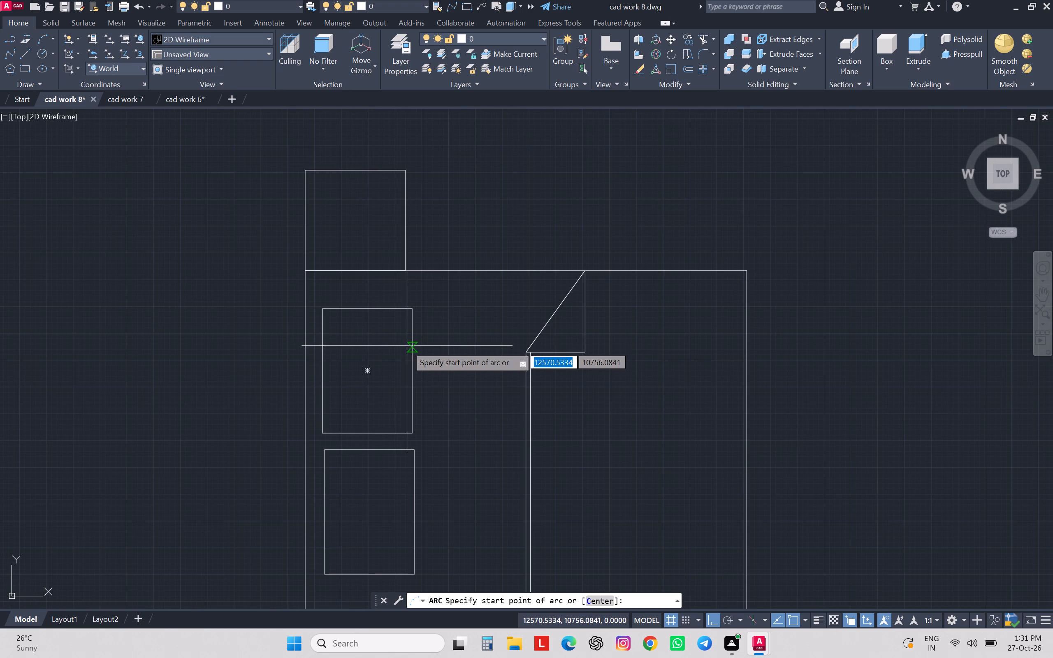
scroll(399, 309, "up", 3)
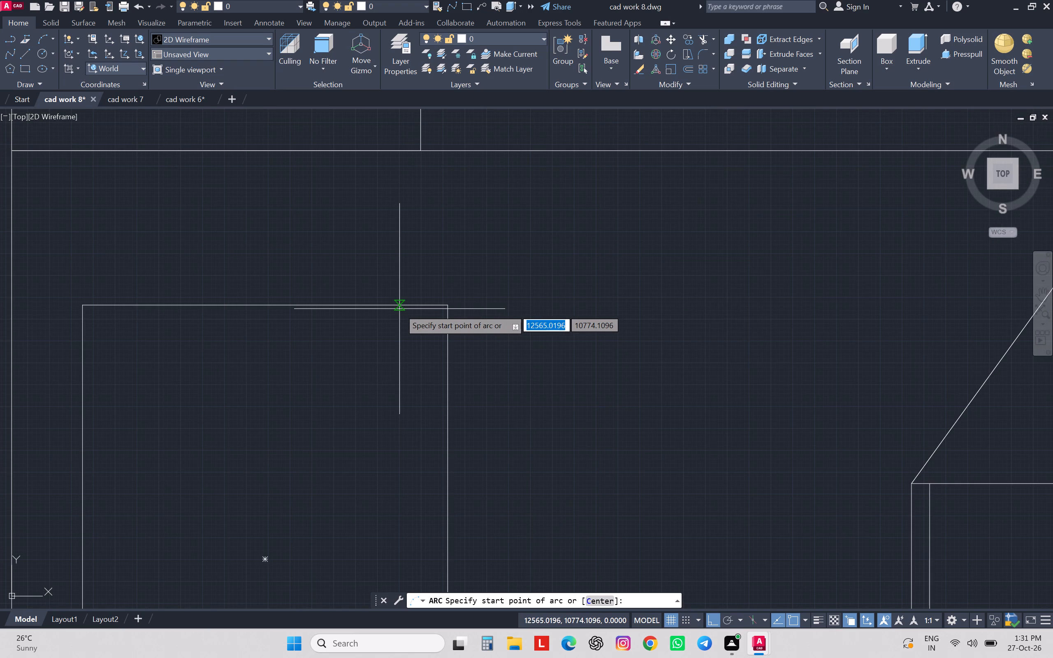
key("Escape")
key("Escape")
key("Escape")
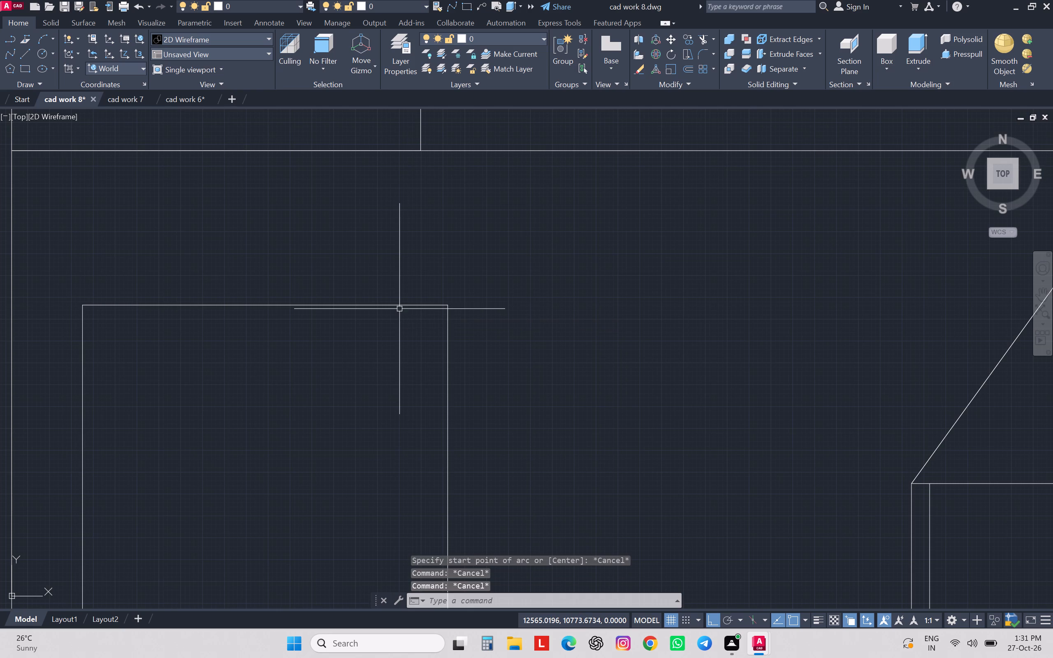
Draw two 5-unit lines from the upper pillow's northeast corner, one west along its top edge and one south along its east edge.
key("l")
key("Return")
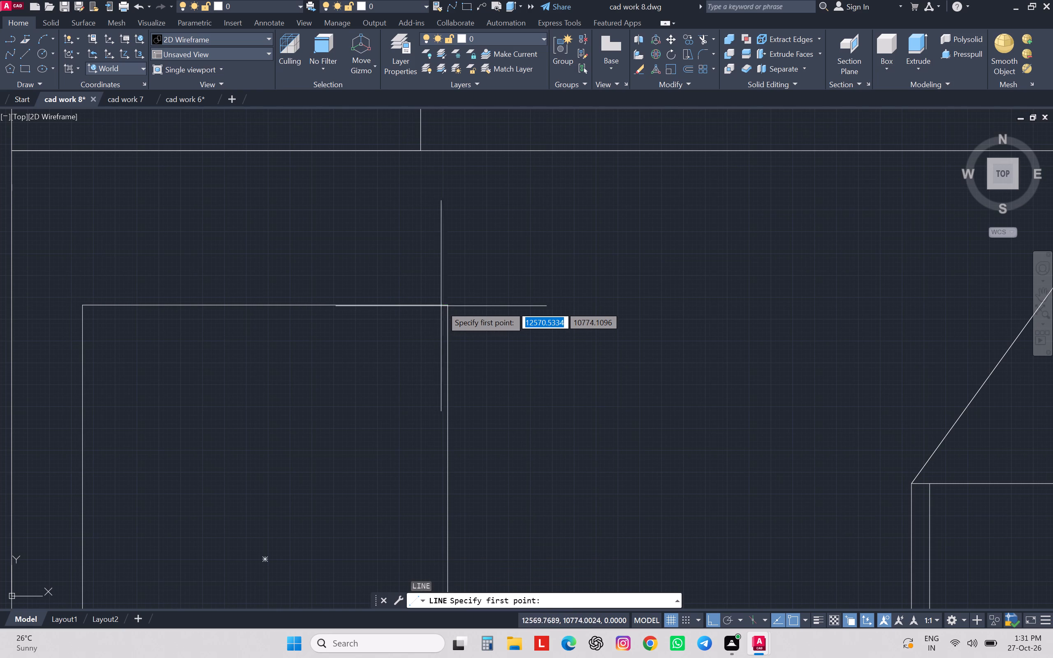
left_click(442, 306)
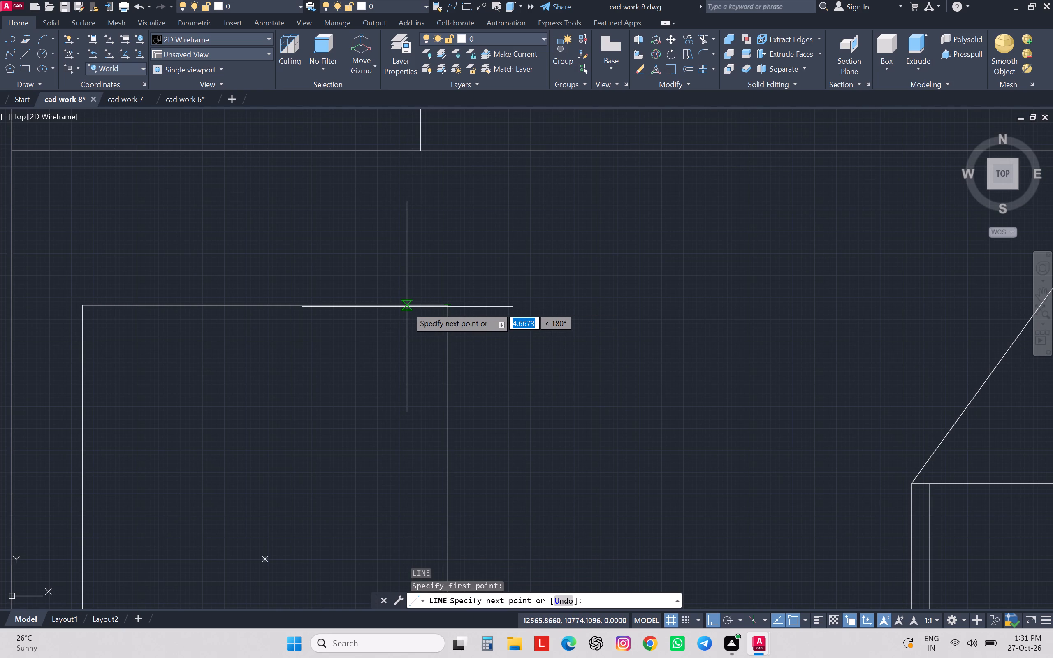
key("5")
key("Return")
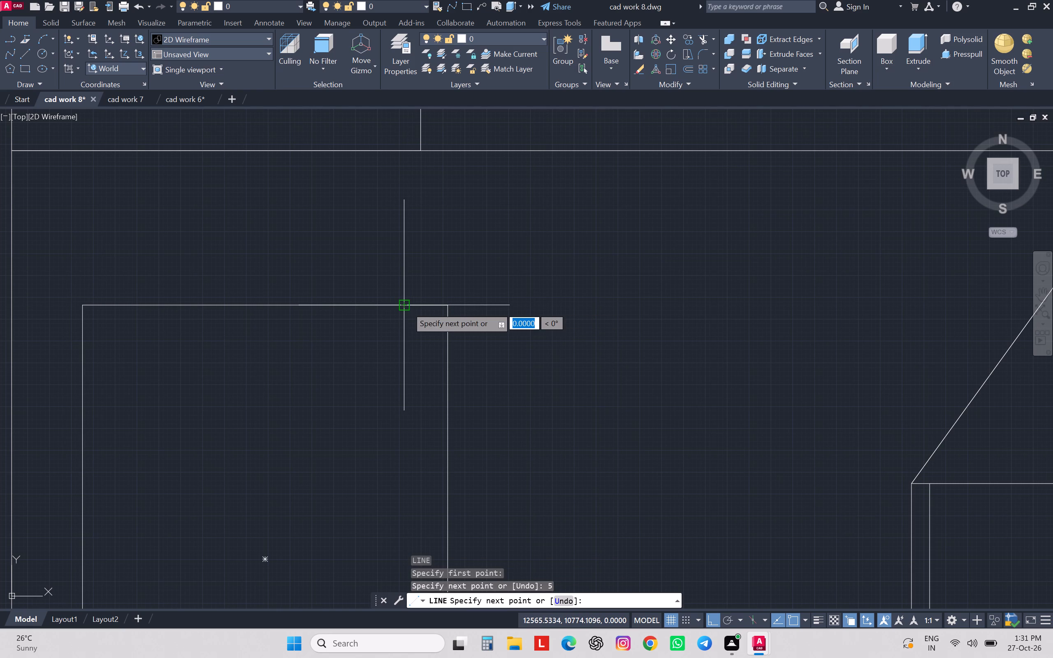
key("Escape")
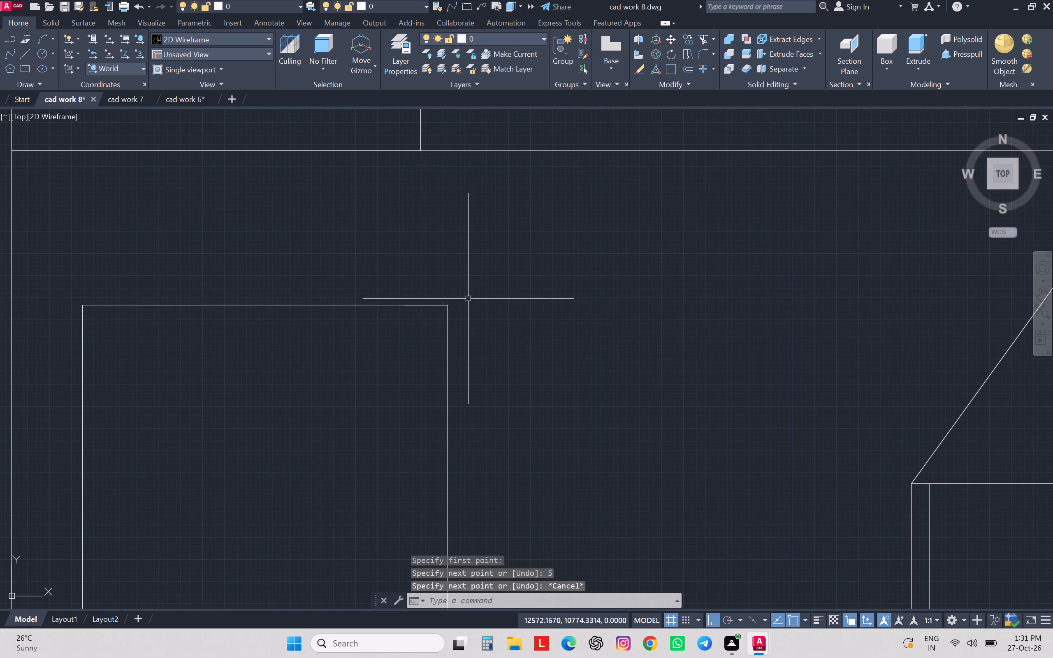
key("space")
left_click(450, 304)
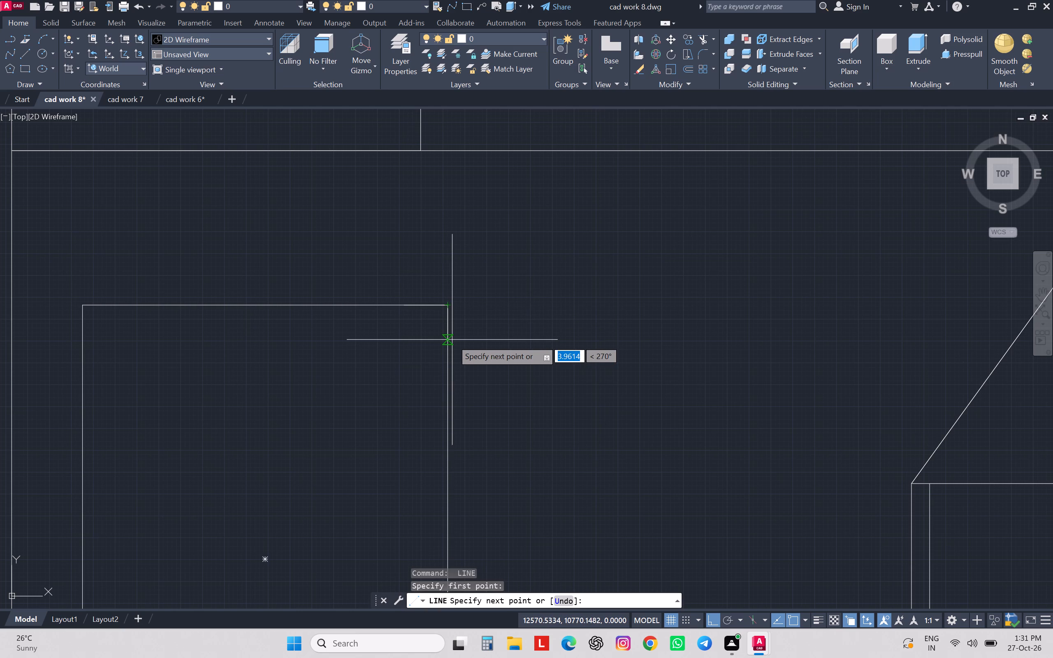
key("5")
key("Return")
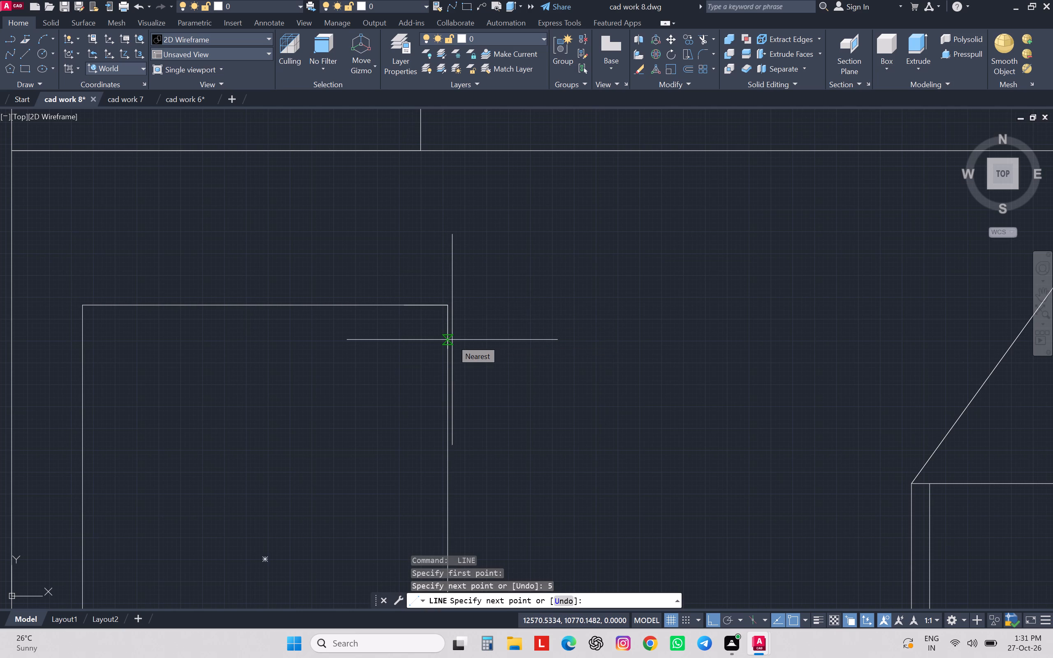
key("space")
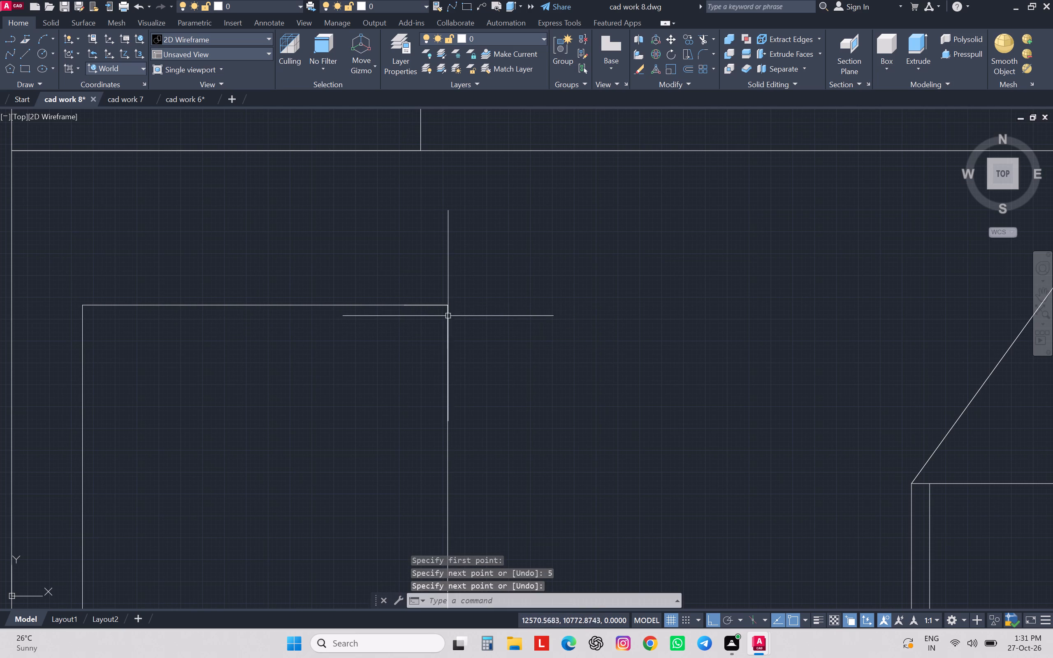
left_click(446, 316)
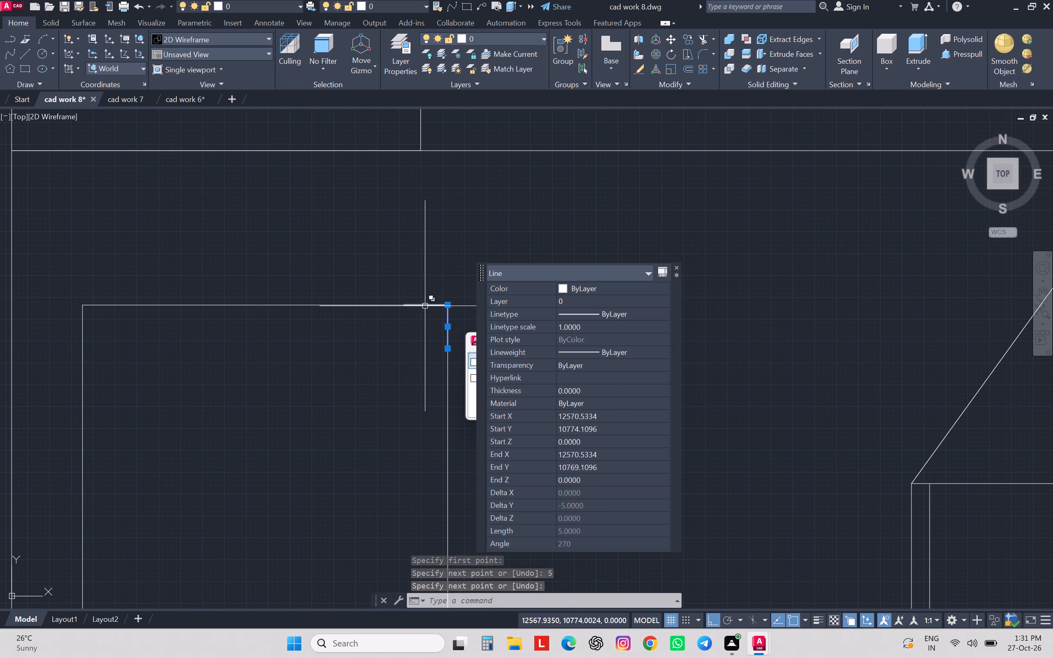
left_click(425, 306)
key("Escape")
key("Escape")
key("Escape")
key("Escape")
Draw a three-point arc at the upper pillow's northeast corner, from the top marker line's end through the east marker line's end, finishing inside the pillow.
scroll(542, 304, "down", 1)
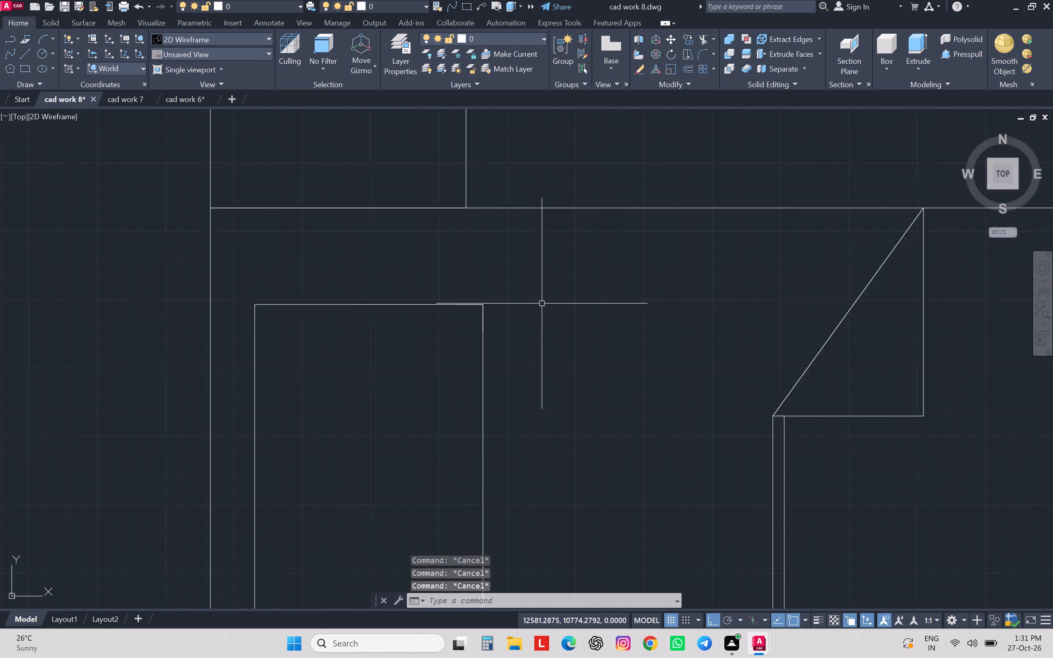
scroll(542, 304, "down", 1)
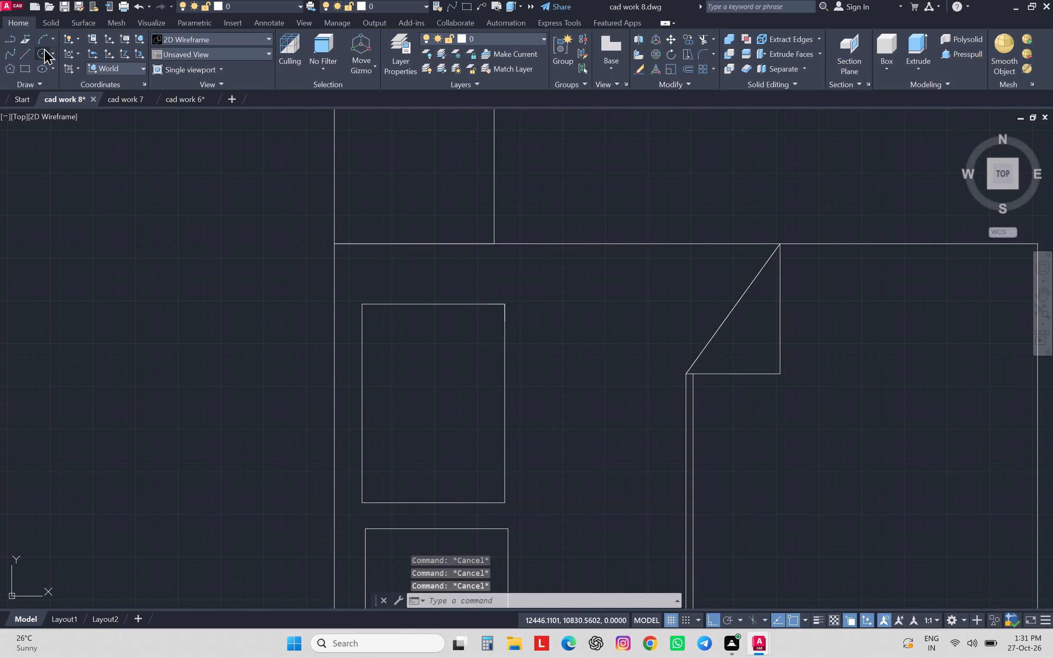
left_click(44, 41)
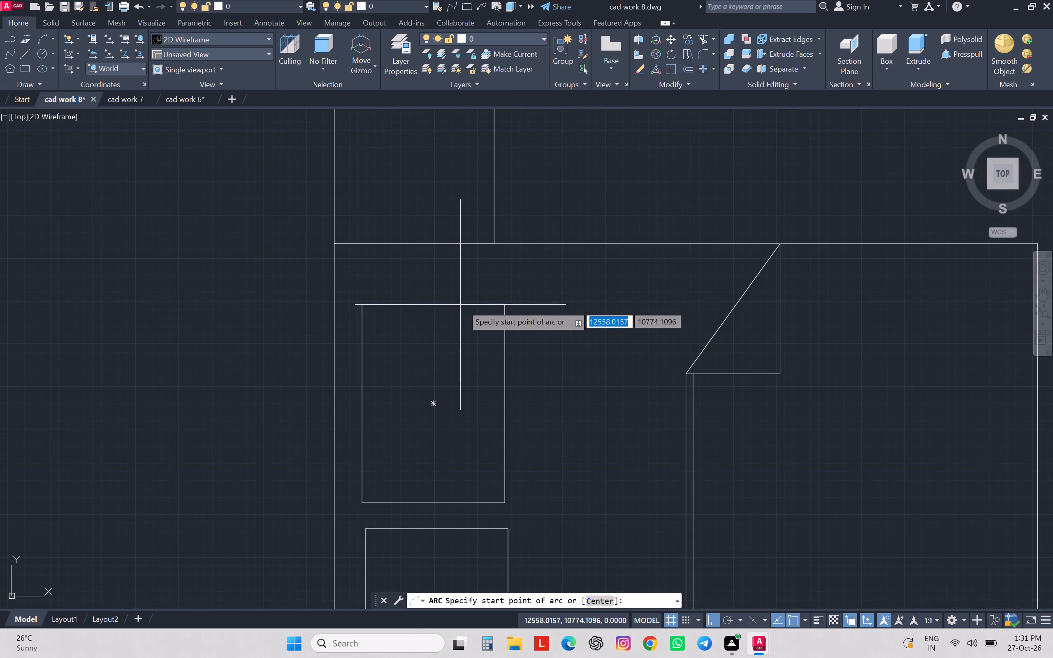
left_click(483, 306)
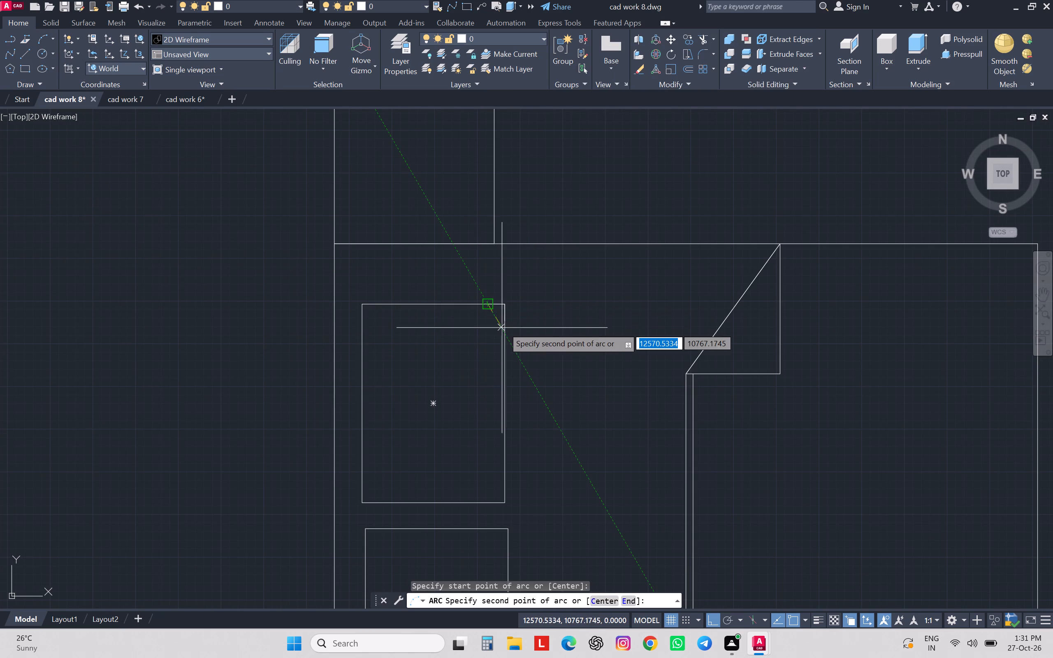
scroll(503, 327, "down", 1)
scroll(504, 331, "up", 4)
scroll(504, 331, "down", 1)
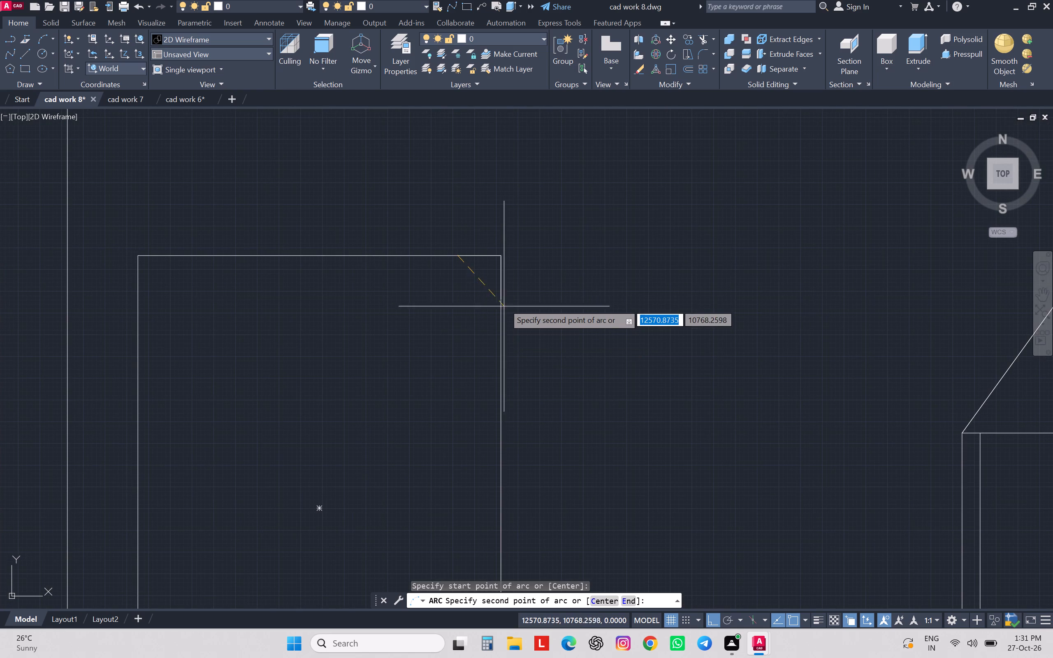
left_click(504, 299)
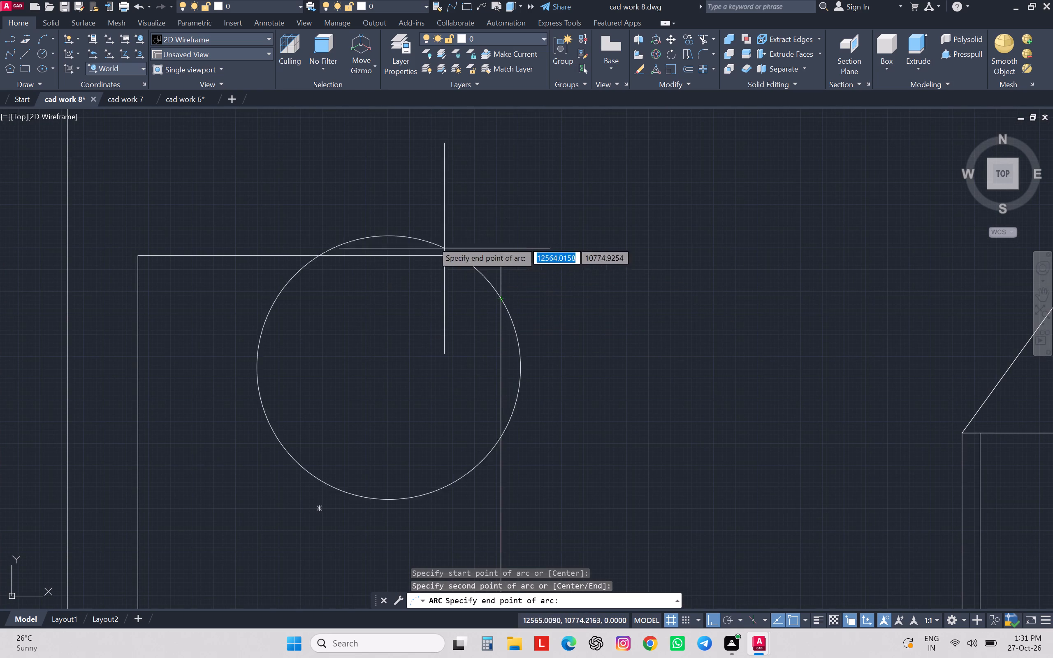
left_click(426, 289)
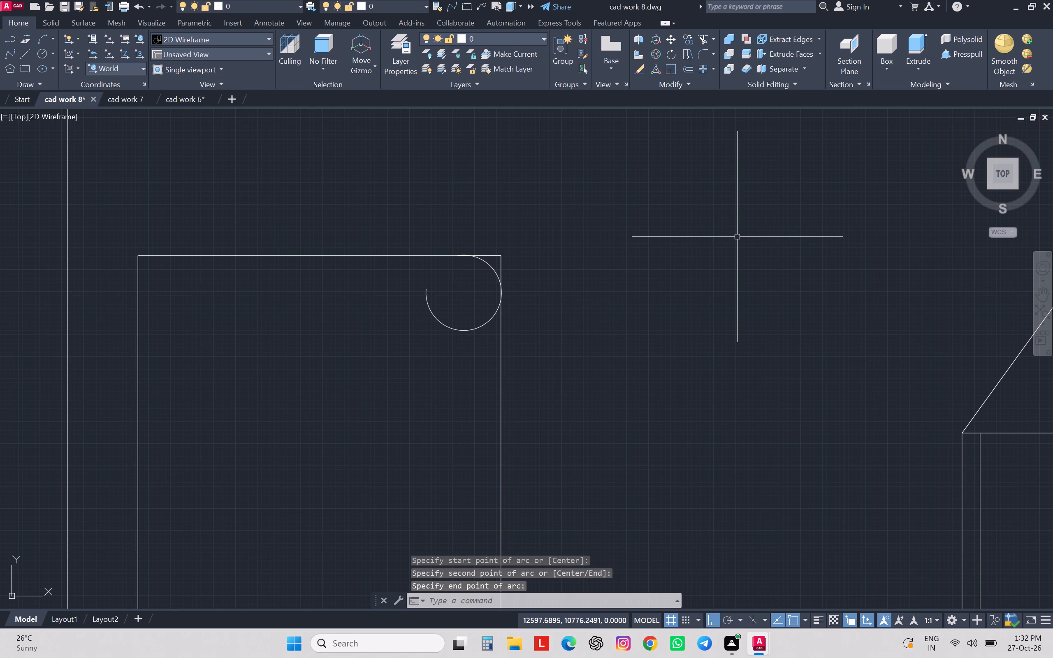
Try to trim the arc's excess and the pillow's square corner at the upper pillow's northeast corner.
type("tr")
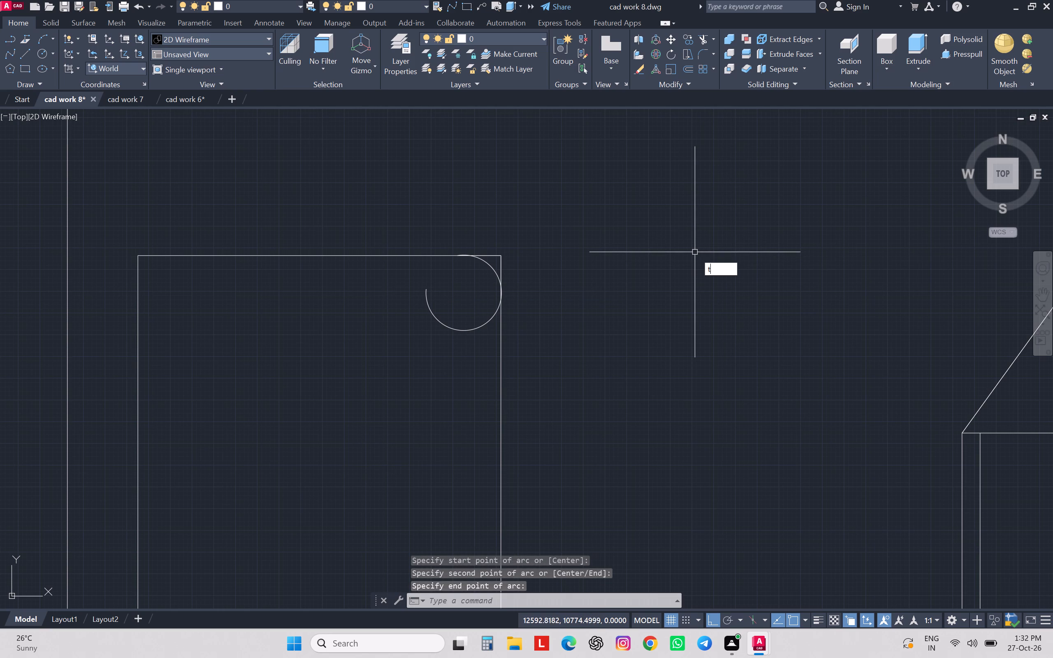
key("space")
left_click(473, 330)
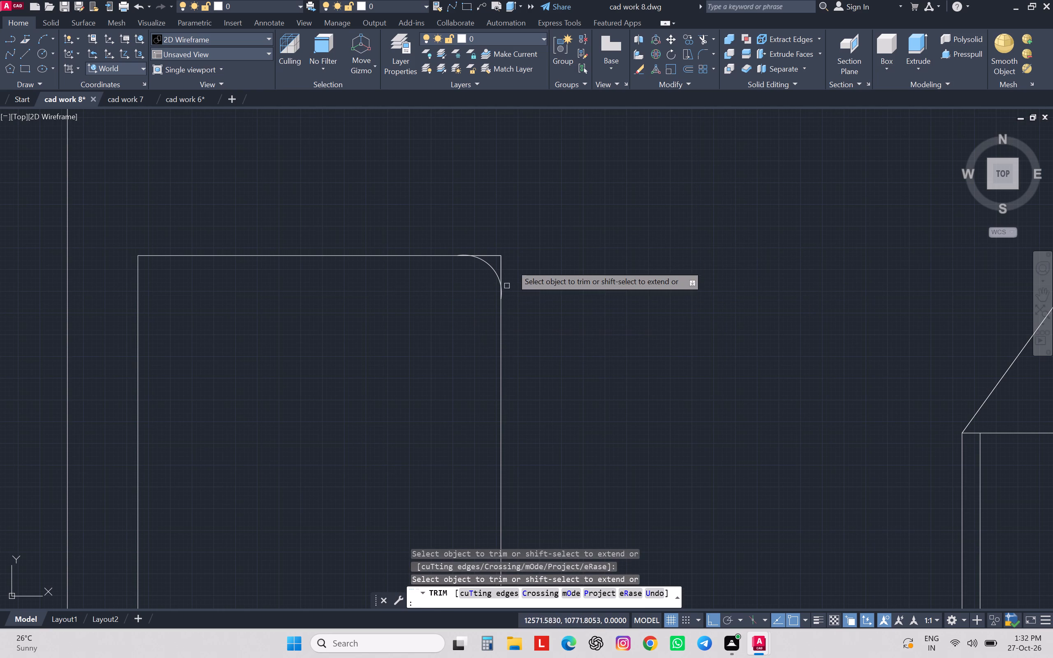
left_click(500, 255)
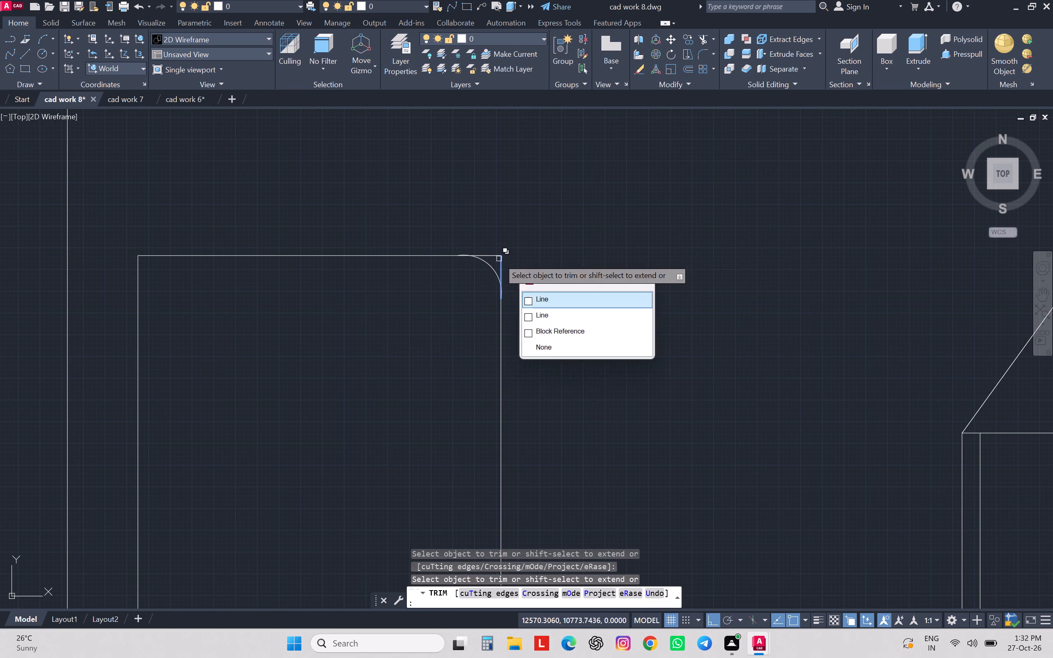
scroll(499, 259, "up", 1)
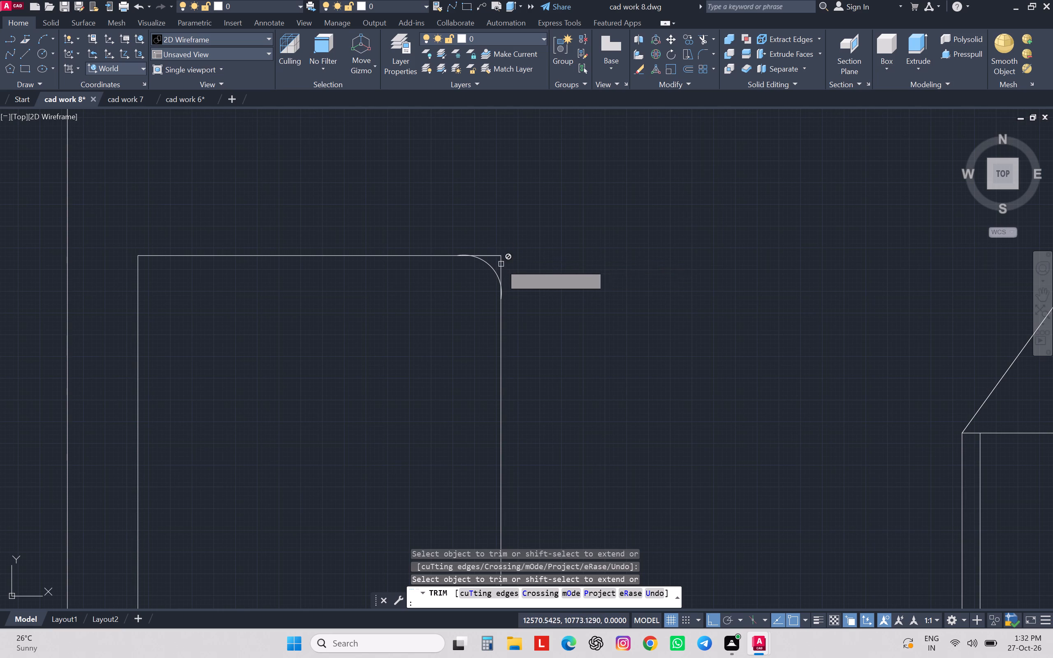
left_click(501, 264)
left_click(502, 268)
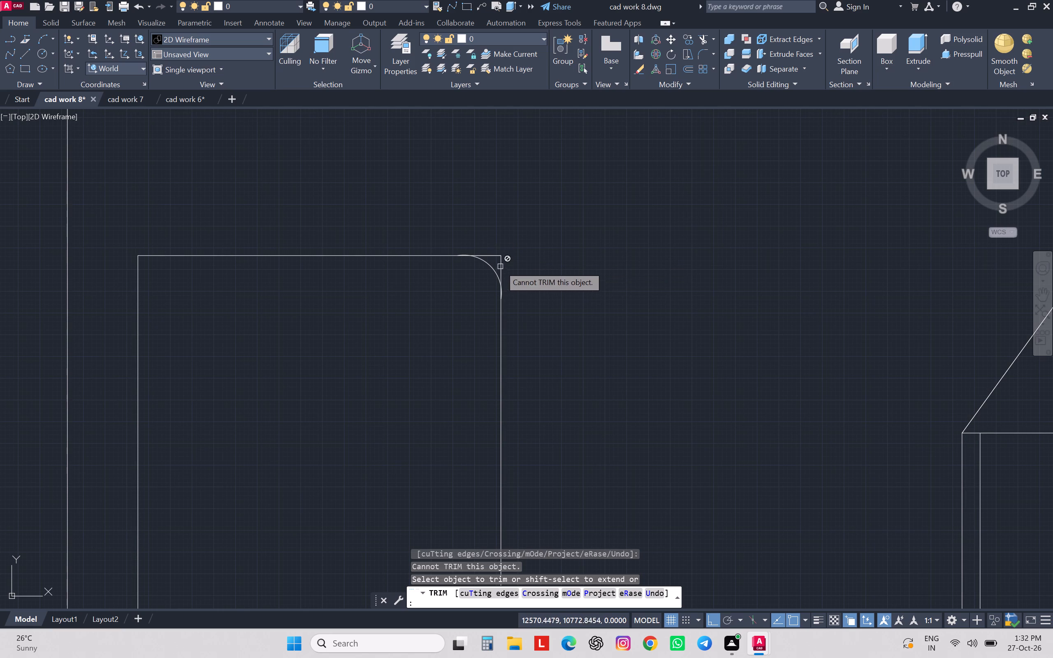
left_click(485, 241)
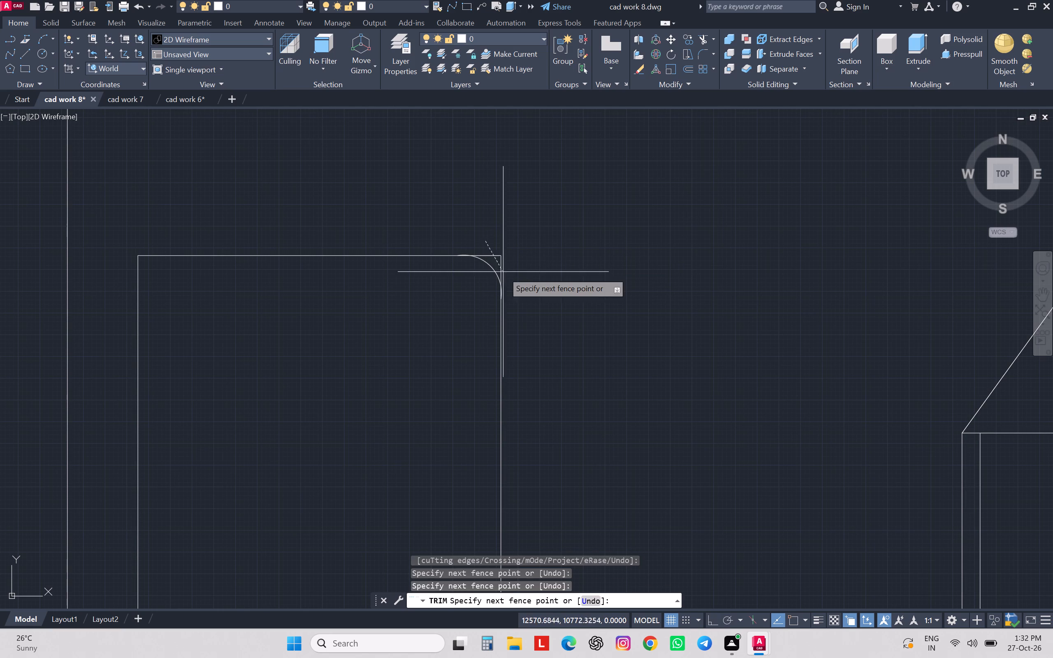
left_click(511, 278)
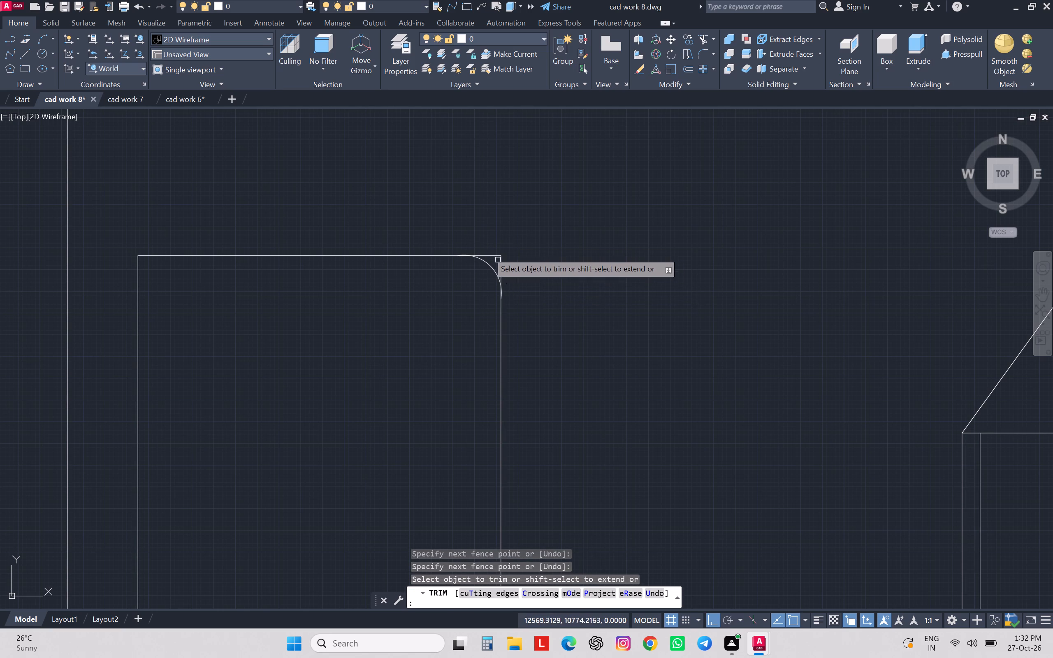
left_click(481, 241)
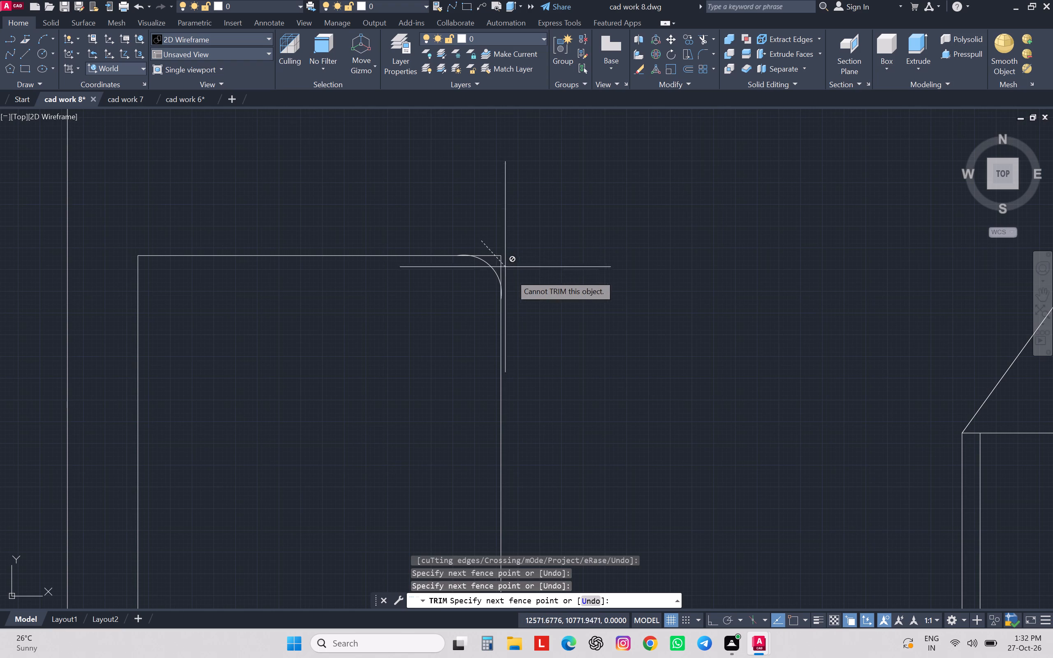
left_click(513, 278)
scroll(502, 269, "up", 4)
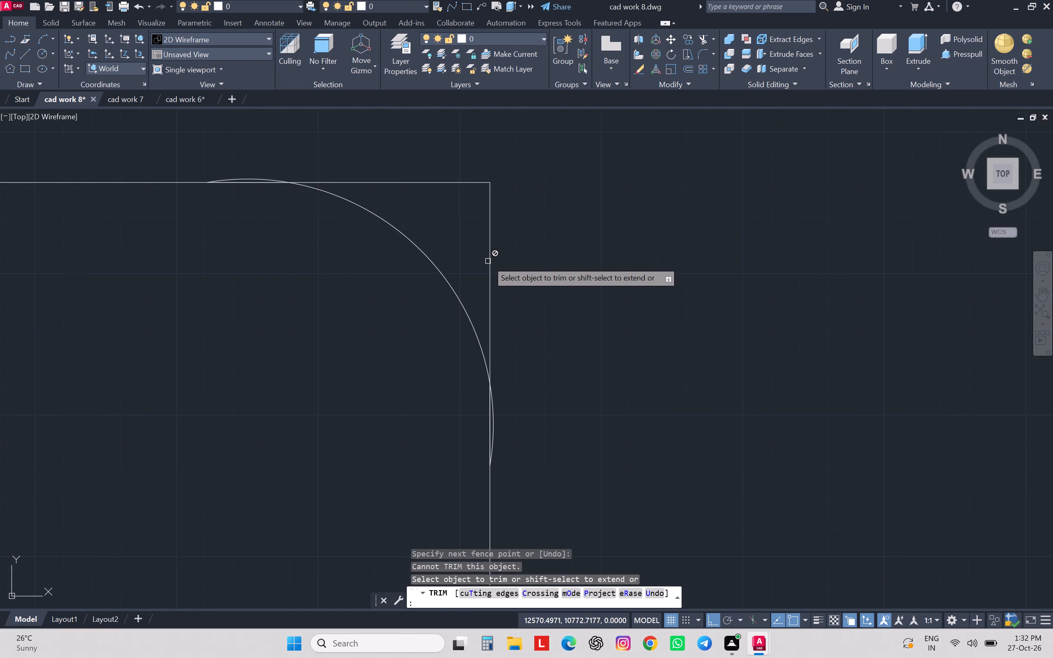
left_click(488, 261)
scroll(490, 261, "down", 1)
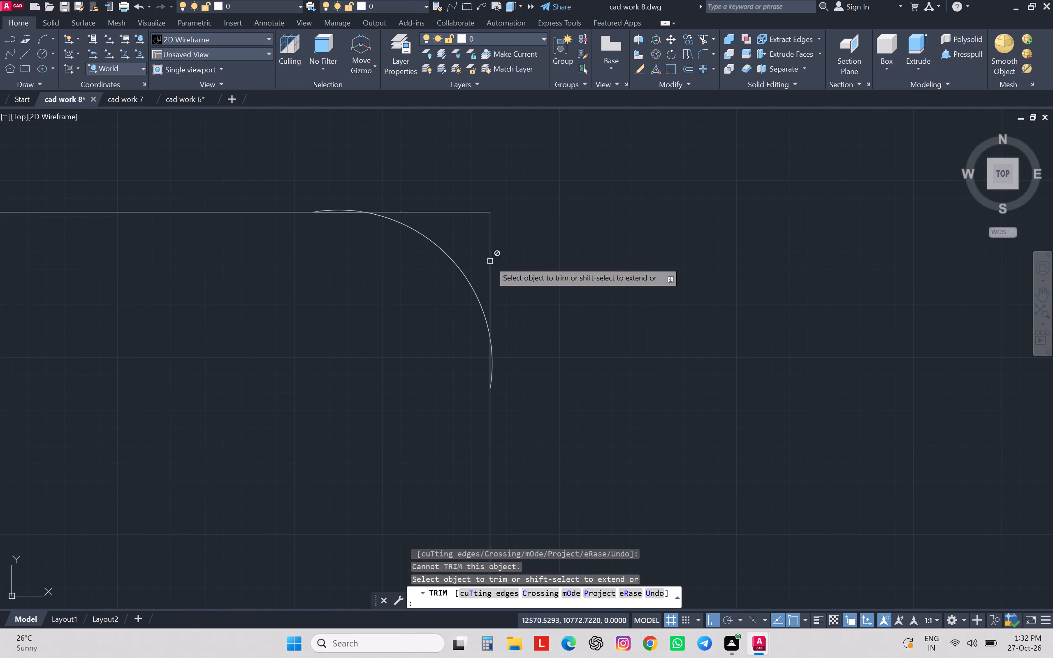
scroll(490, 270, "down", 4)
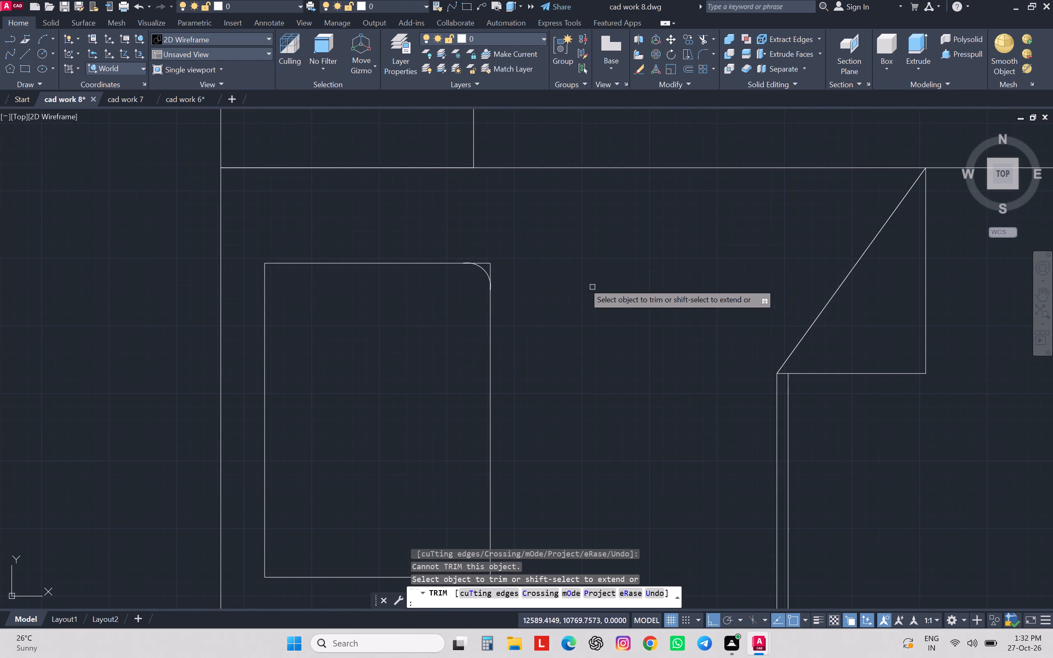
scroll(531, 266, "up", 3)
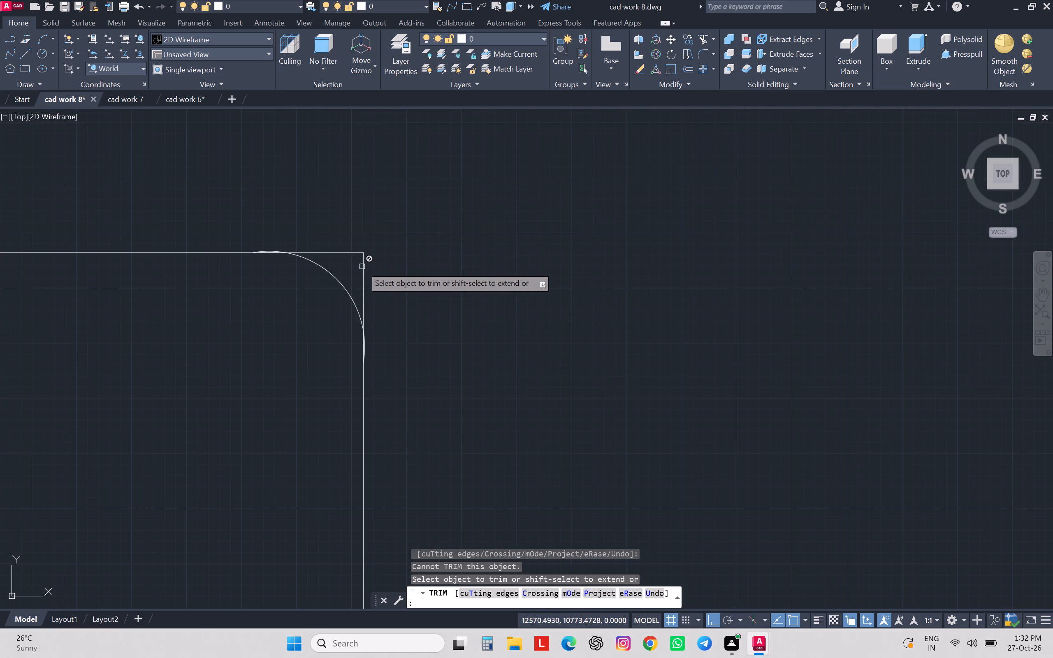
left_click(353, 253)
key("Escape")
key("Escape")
Erase the arc at the upper pillow's northeast corner.
scroll(353, 251, "down", 5)
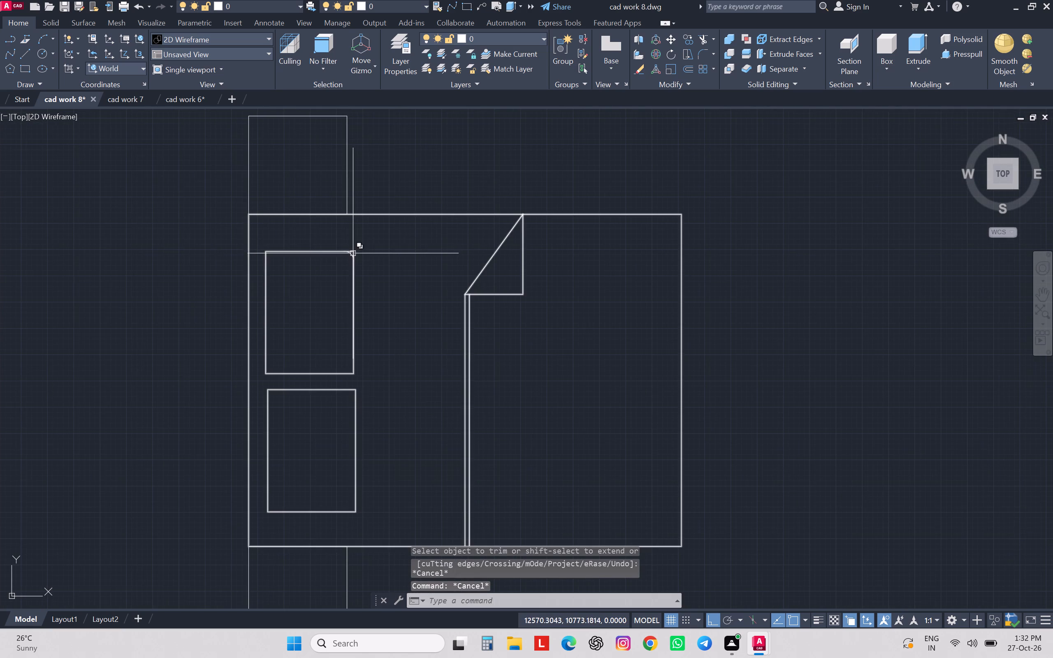
scroll(353, 253, "up", 3)
left_click_drag(346, 255, 343, 254)
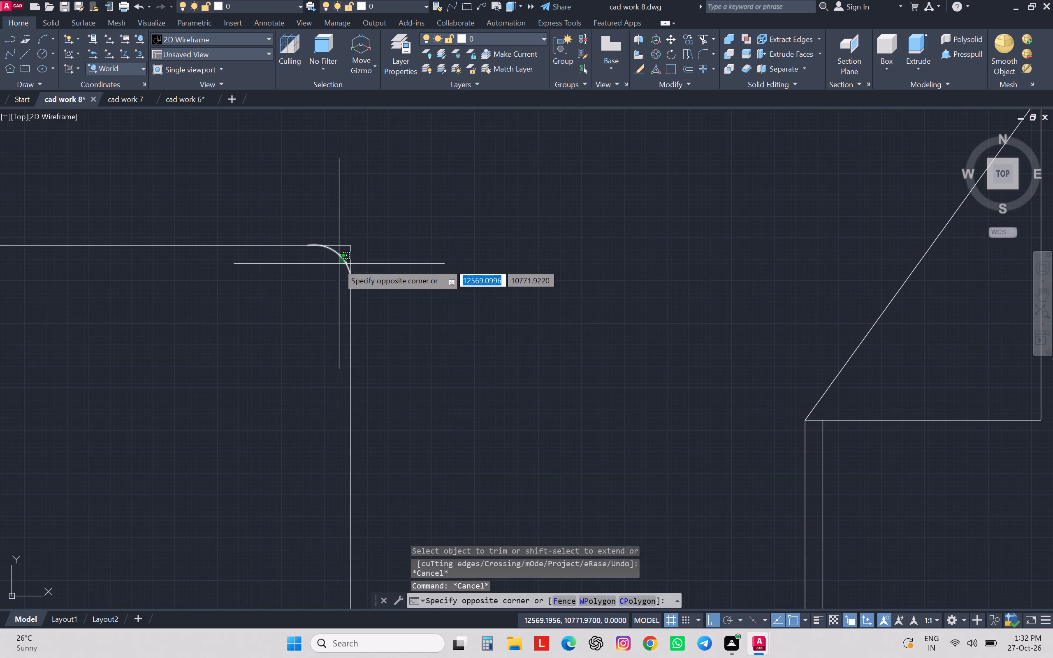
left_click(338, 264)
key("Delete")
Copy the bed and bedside tables from the headboard edge's midpoint to the middle of the northwest bedroom's west wall.
scroll(339, 264, "down", 4)
scroll(438, 281, "down", 2)
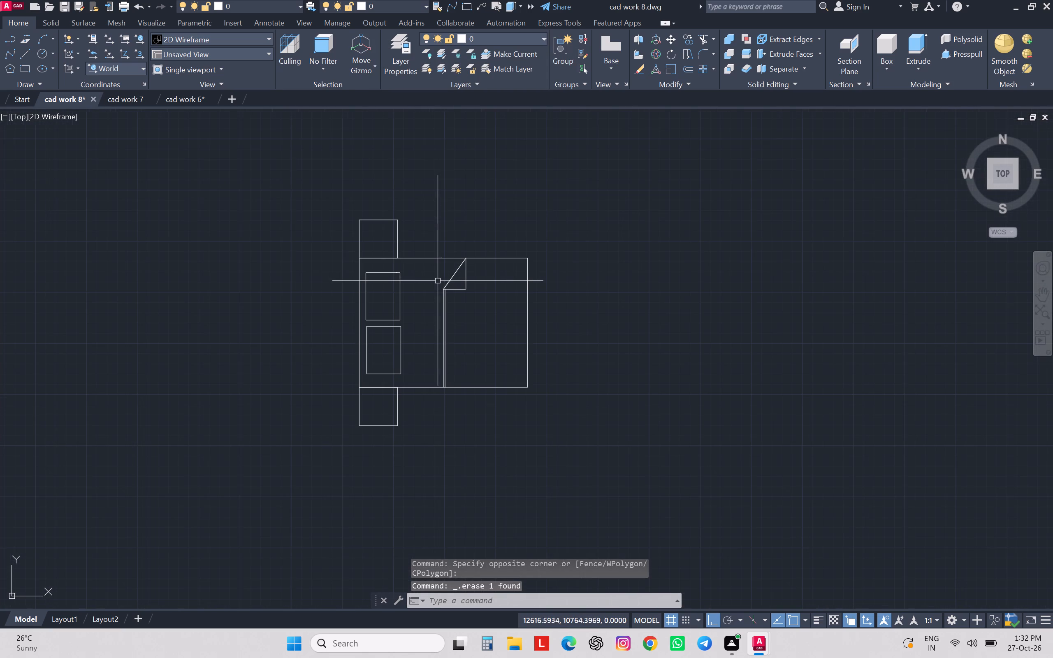
scroll(437, 279, "down", 3)
scroll(437, 279, "up", 1)
scroll(457, 274, "down", 3)
left_click_drag(479, 259, 472, 263)
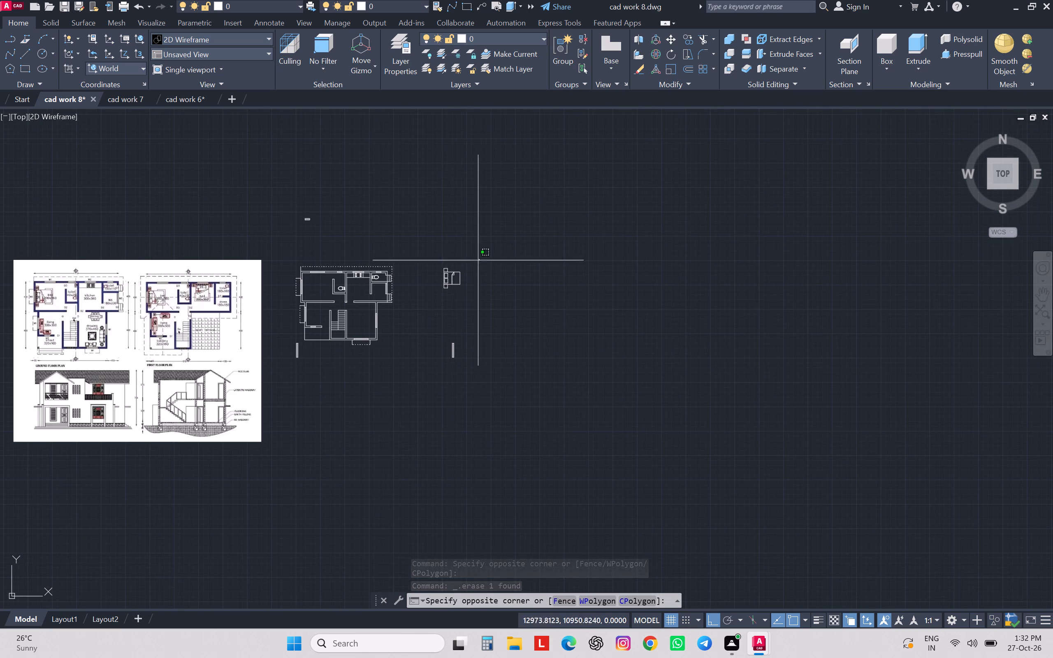
left_click(420, 313)
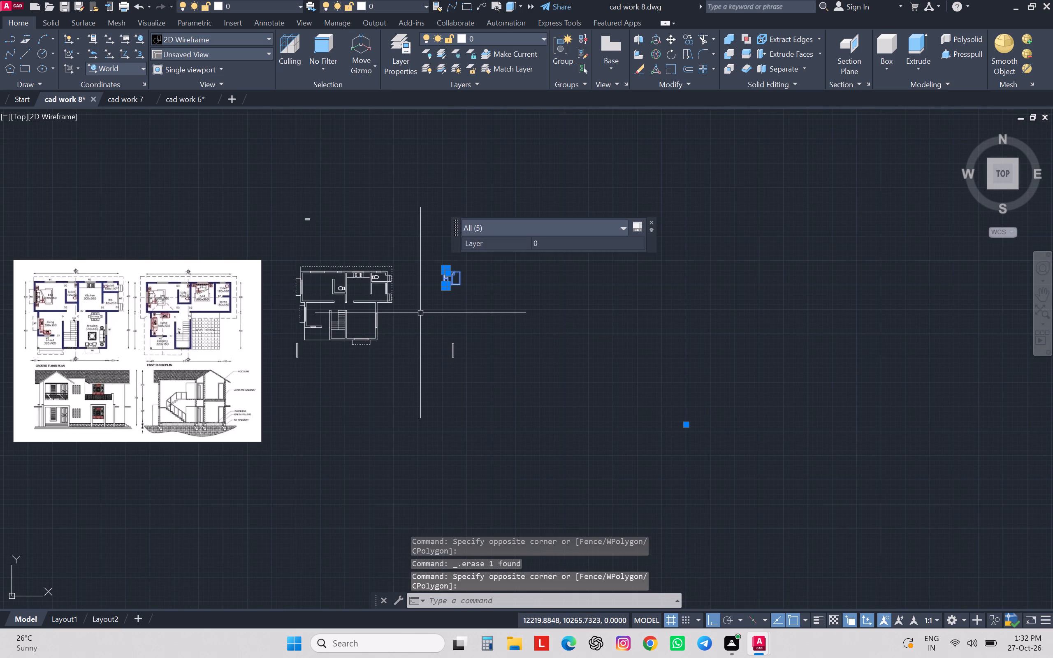
type("co")
key("Return")
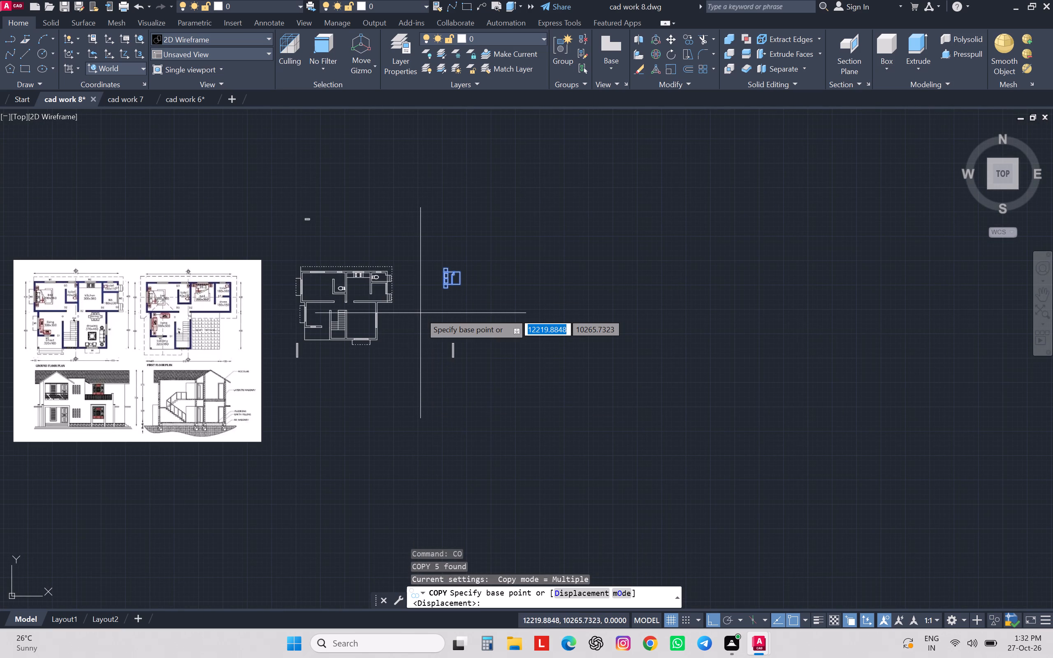
scroll(70, 308, "up", 2)
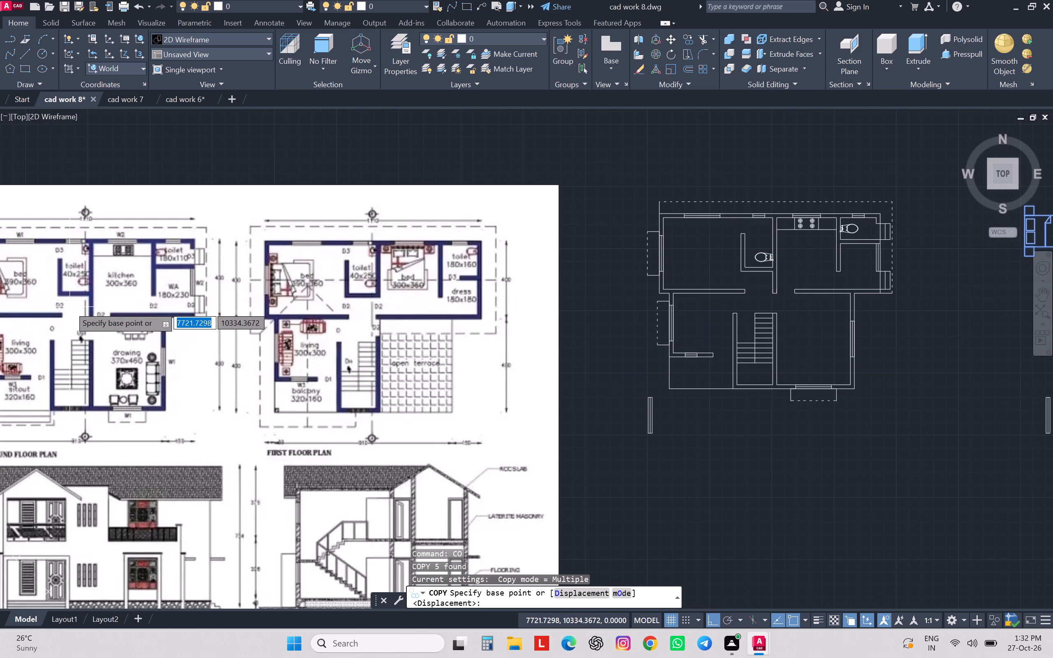
middle_click_drag(70, 305, 134, 304)
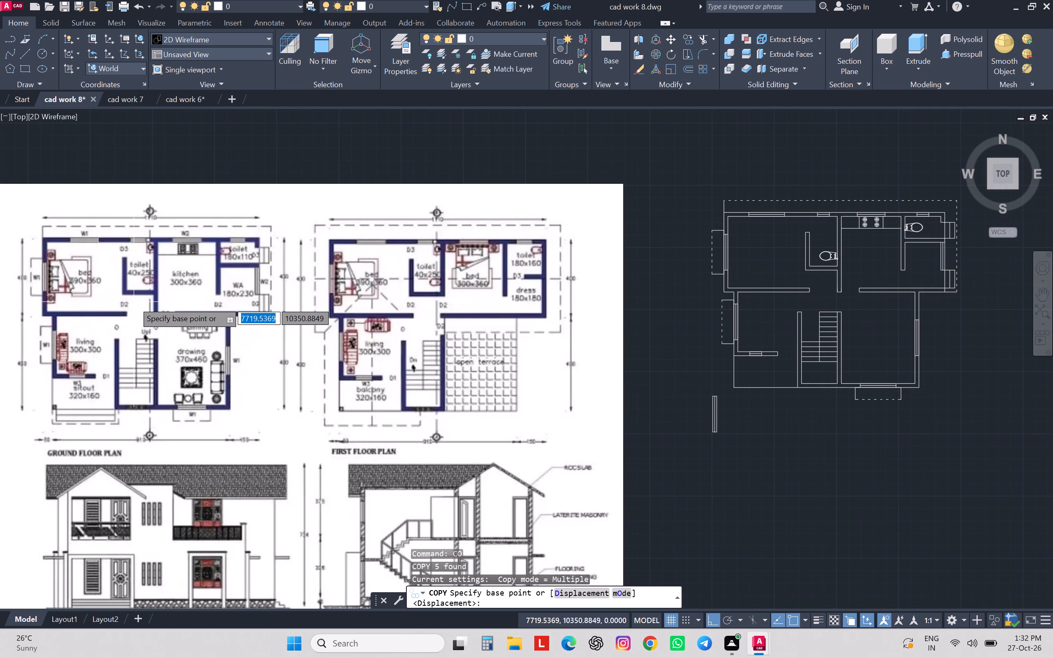
scroll(134, 302, "down", 1)
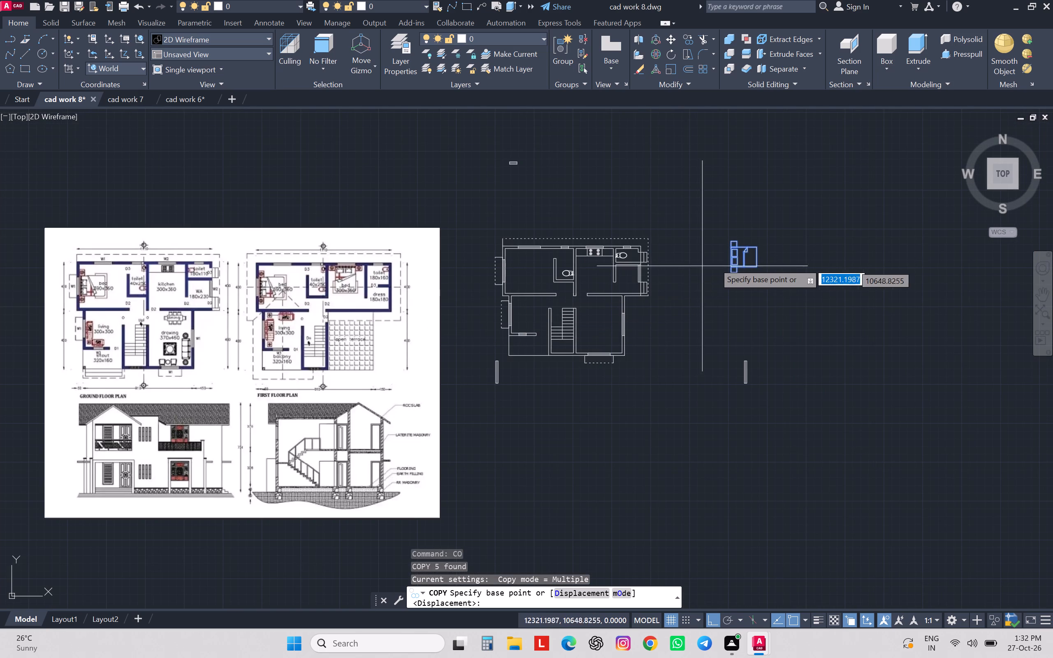
scroll(731, 256, "up", 3)
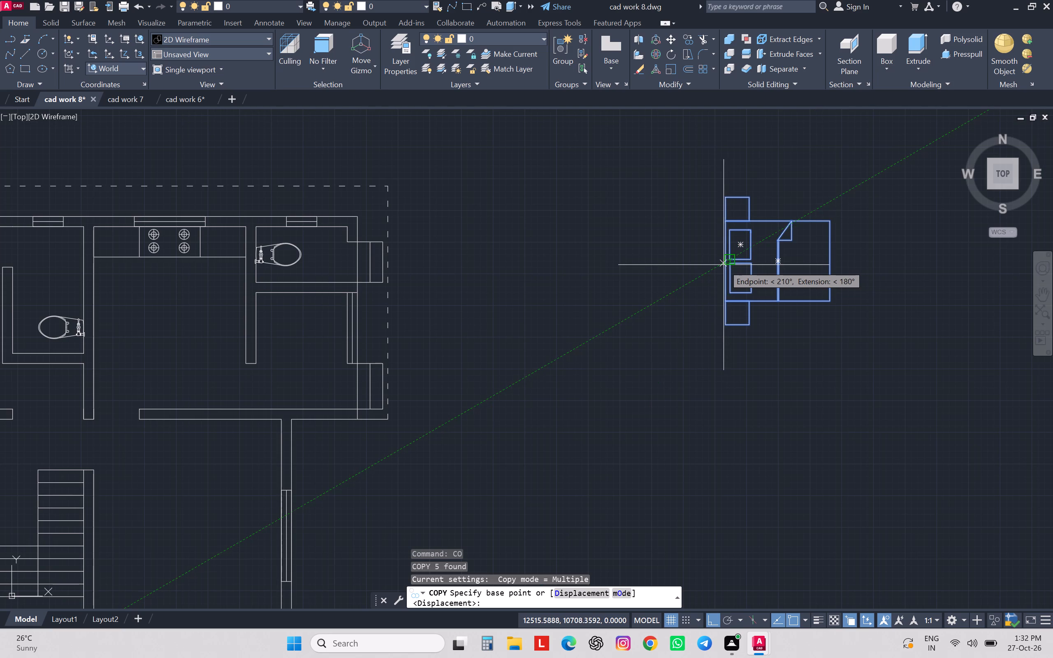
scroll(724, 265, "up", 4)
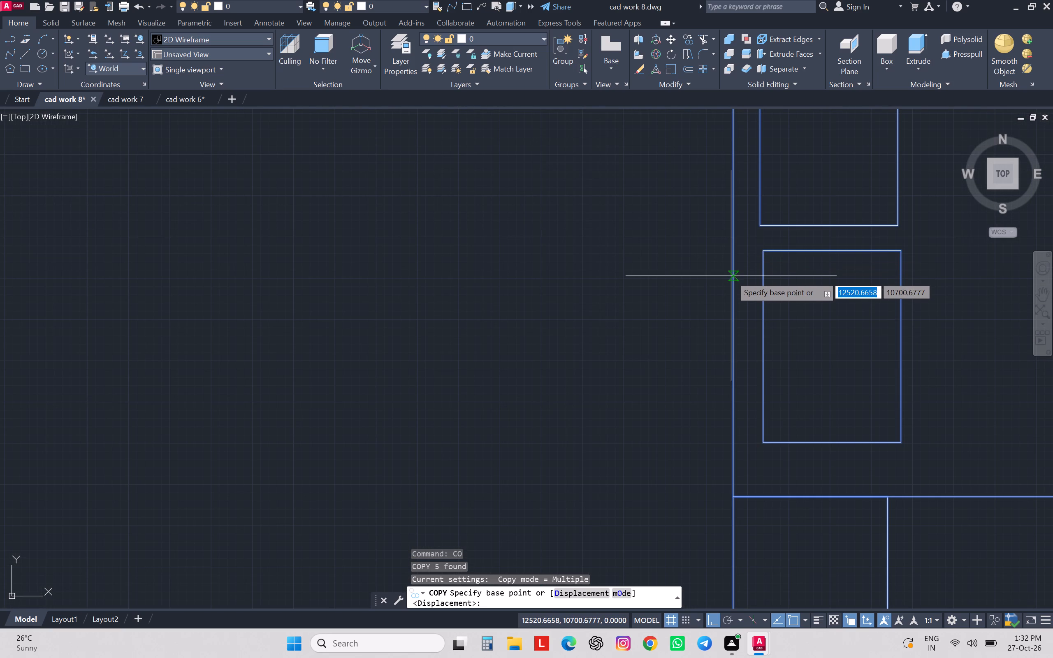
left_click(728, 236)
scroll(728, 236, "down", 3)
scroll(728, 236, "up", 1)
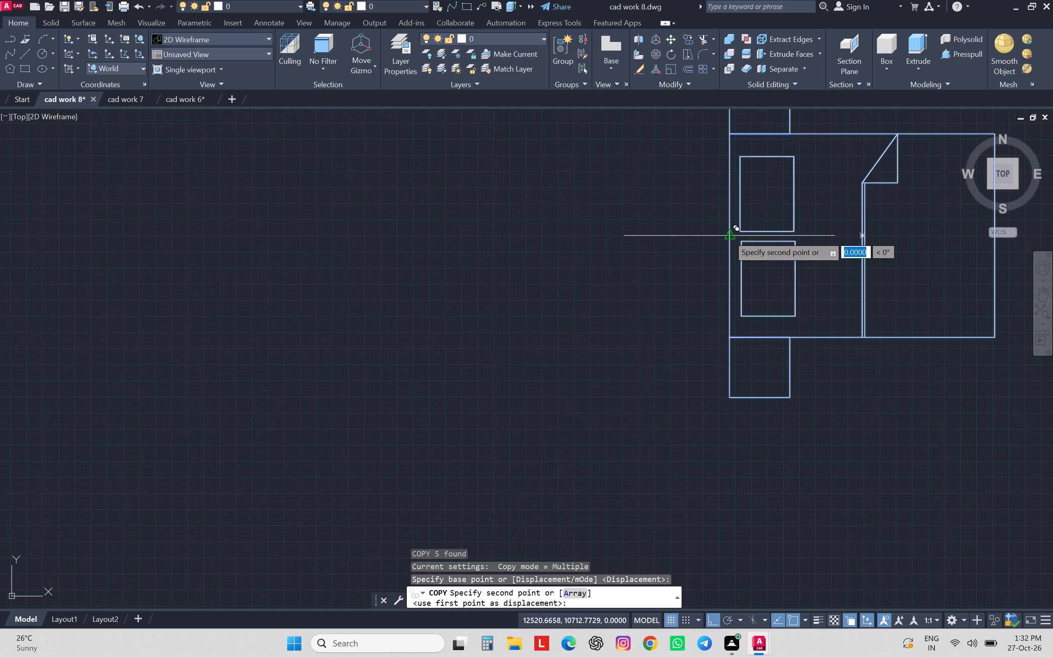
scroll(728, 236, "down", 4)
scroll(728, 236, "up", 1)
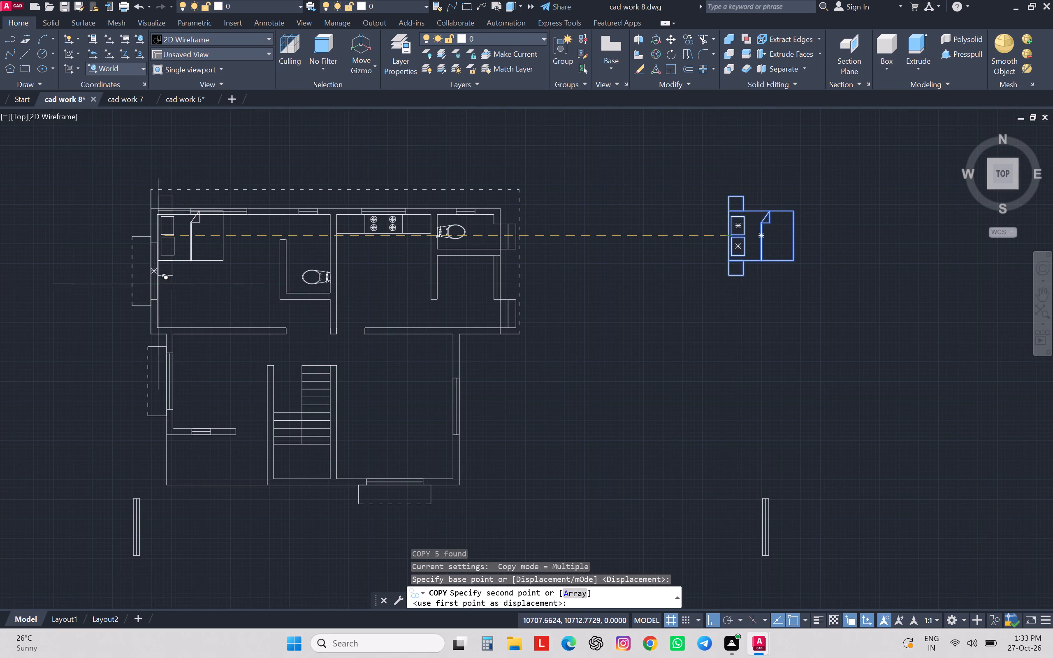
left_click(158, 275)
scroll(264, 307, "down", 4)
scroll(264, 307, "up", 1)
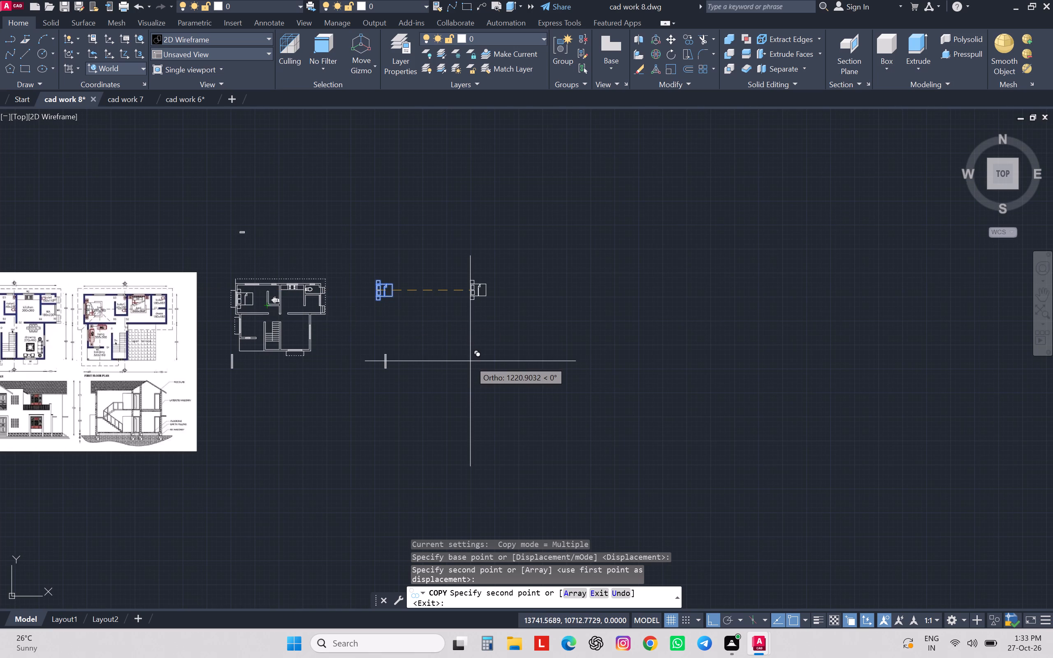
scroll(470, 362, "down", 2)
scroll(341, 351, "up", 2)
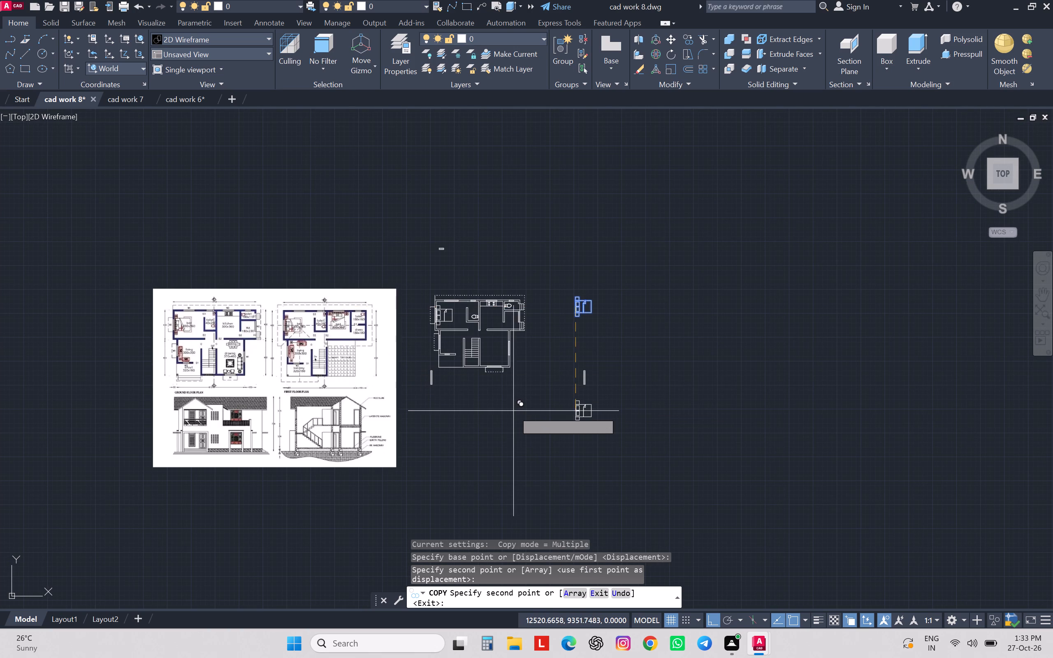
key("Escape")
key("Escape")
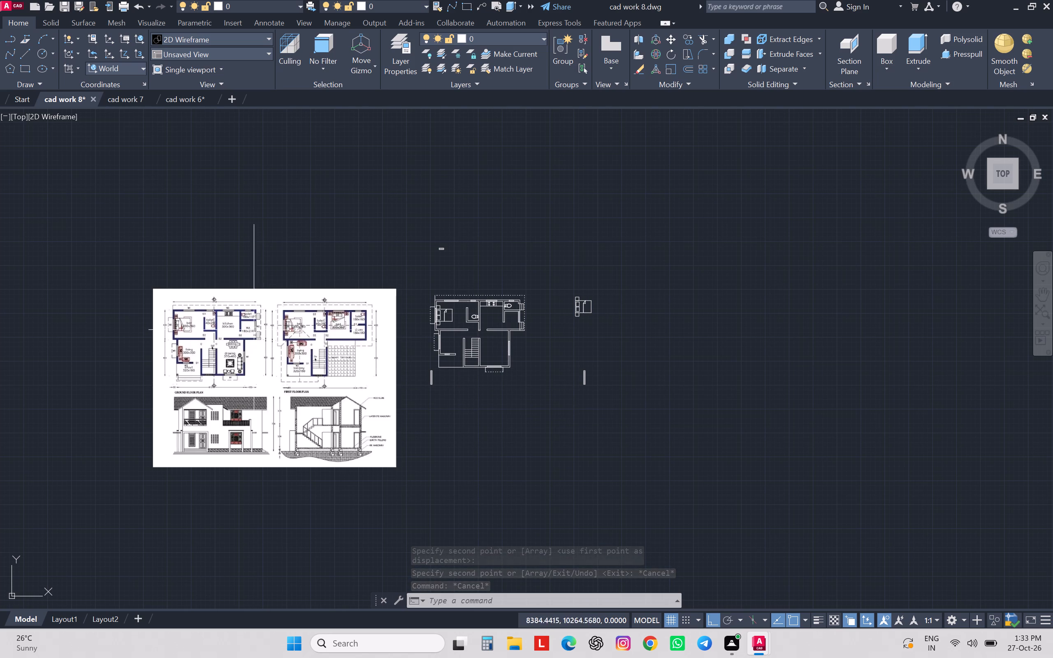
Copy the L-shaped sofa from the living hall in cad work 7 and paste it south of the house plan in cad work 8.
left_click(125, 102)
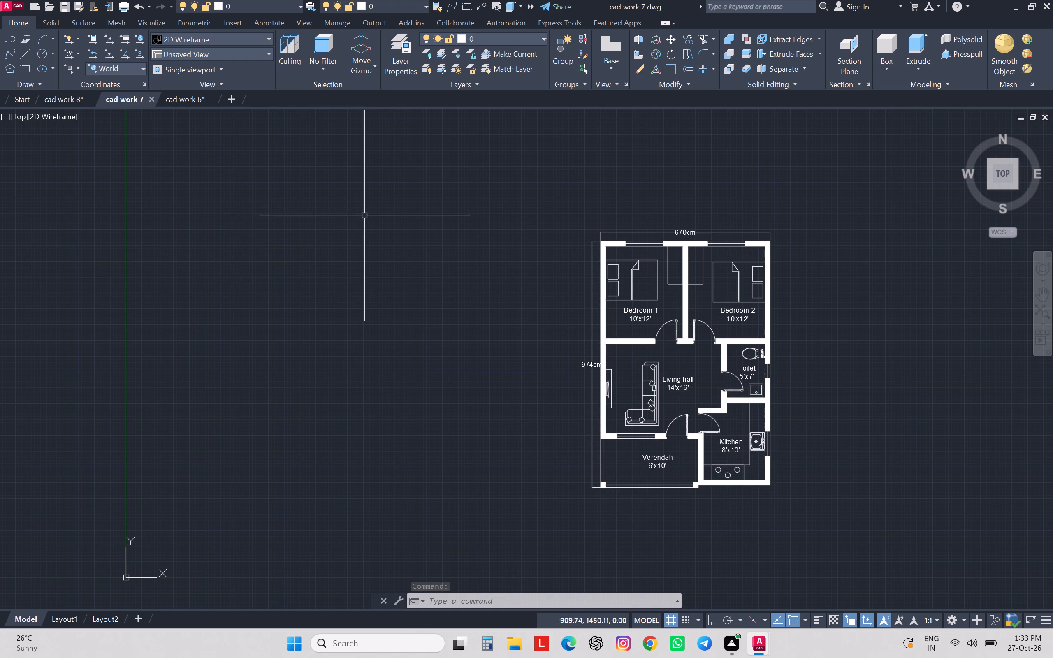
scroll(683, 390, "up", 1)
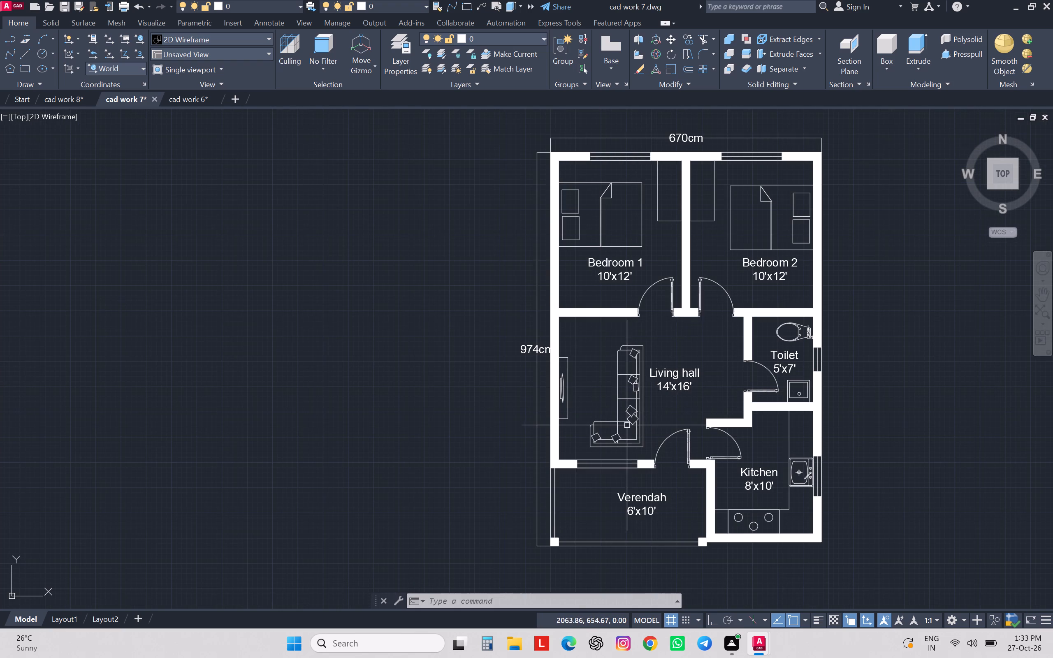
left_click(636, 427)
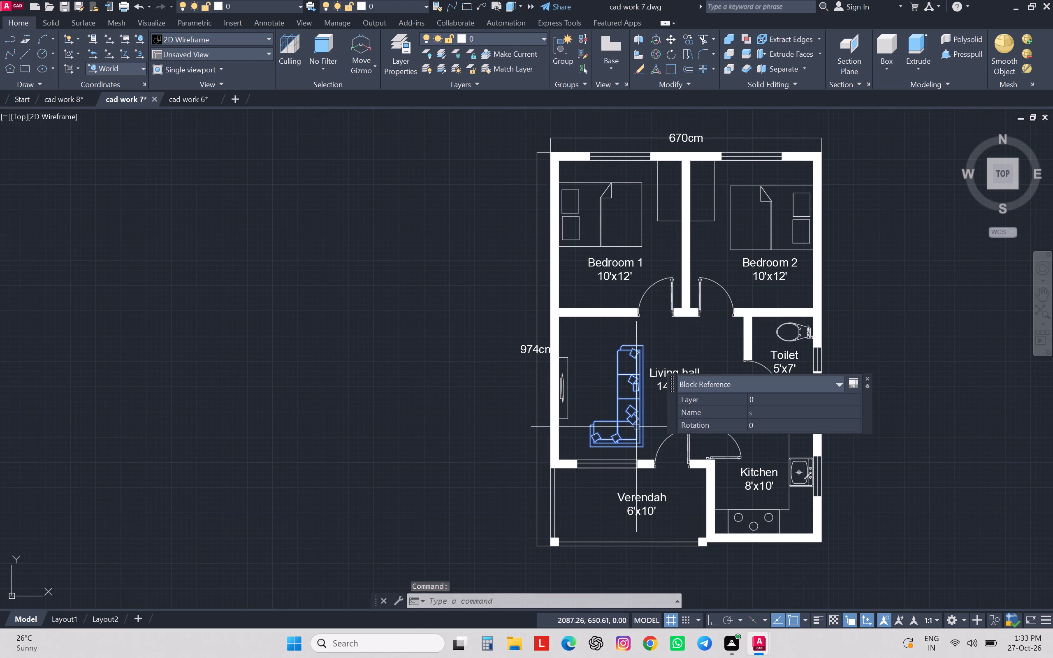
key("ctrl+c")
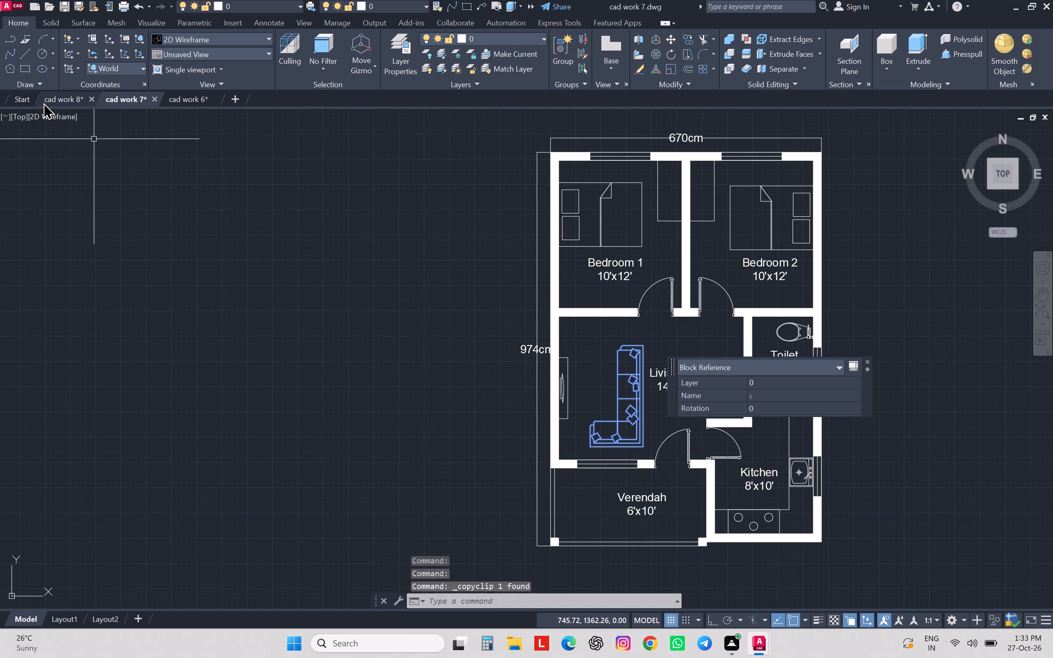
left_click(45, 102)
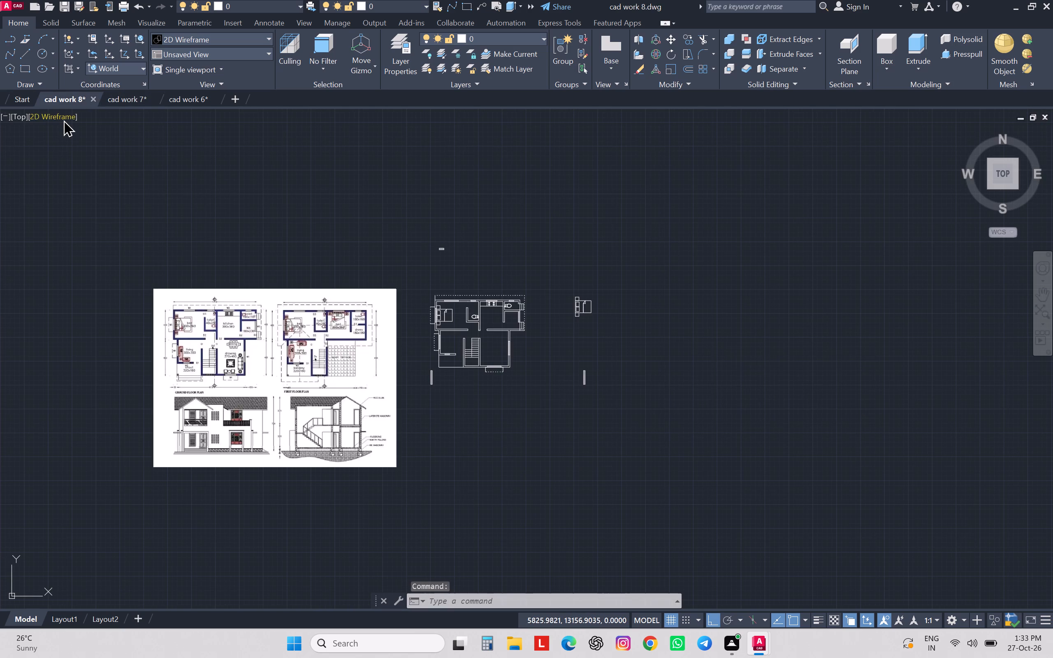
key("ctrl+v")
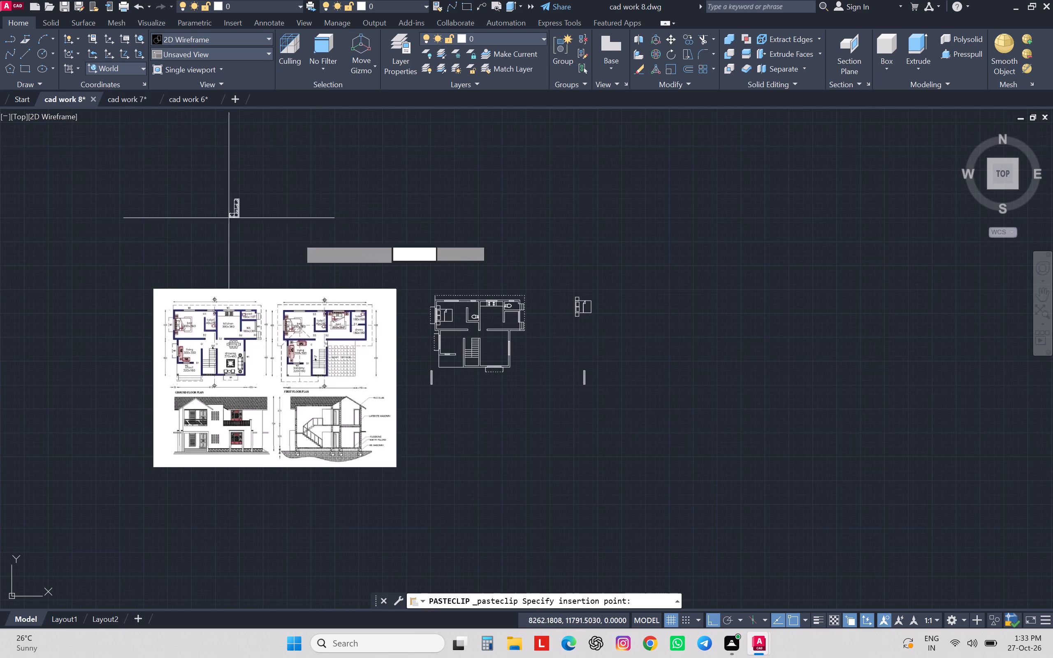
left_click(457, 408)
scroll(459, 402, "up", 3)
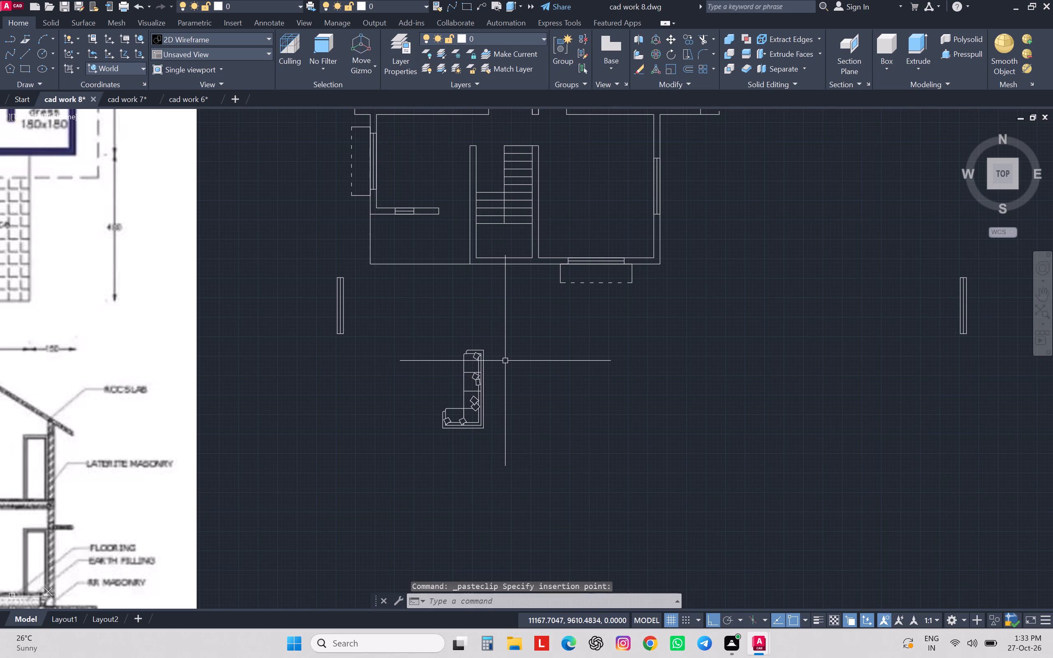
Measure the length of the pasted sofa's south edge with an aligned dimension.
type("da")
key("Return")
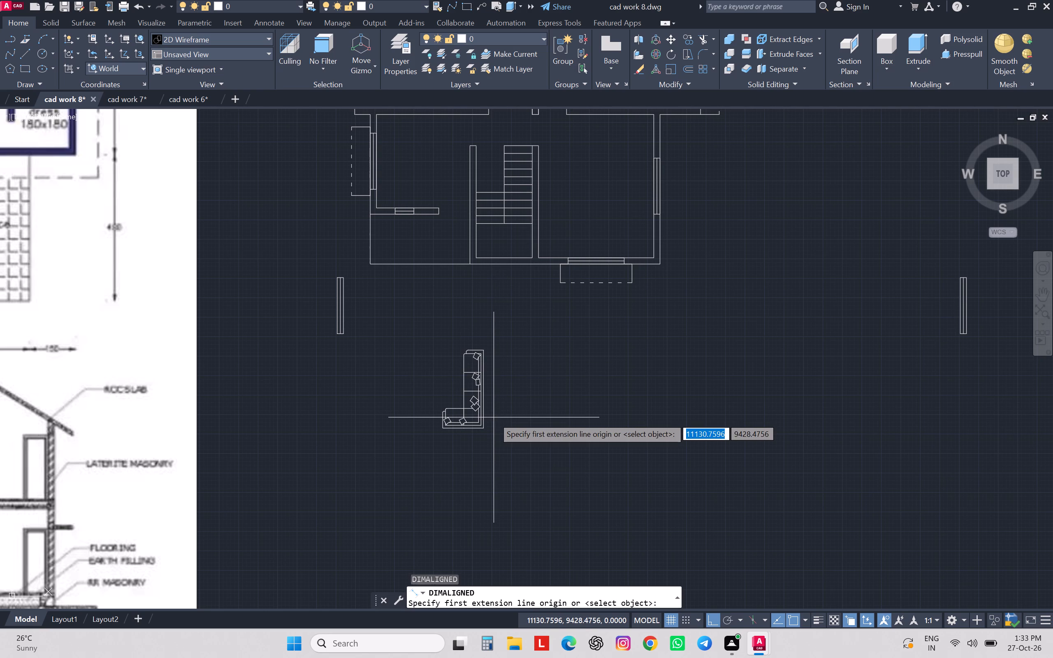
scroll(473, 430, "up", 2)
scroll(473, 430, "down", 2)
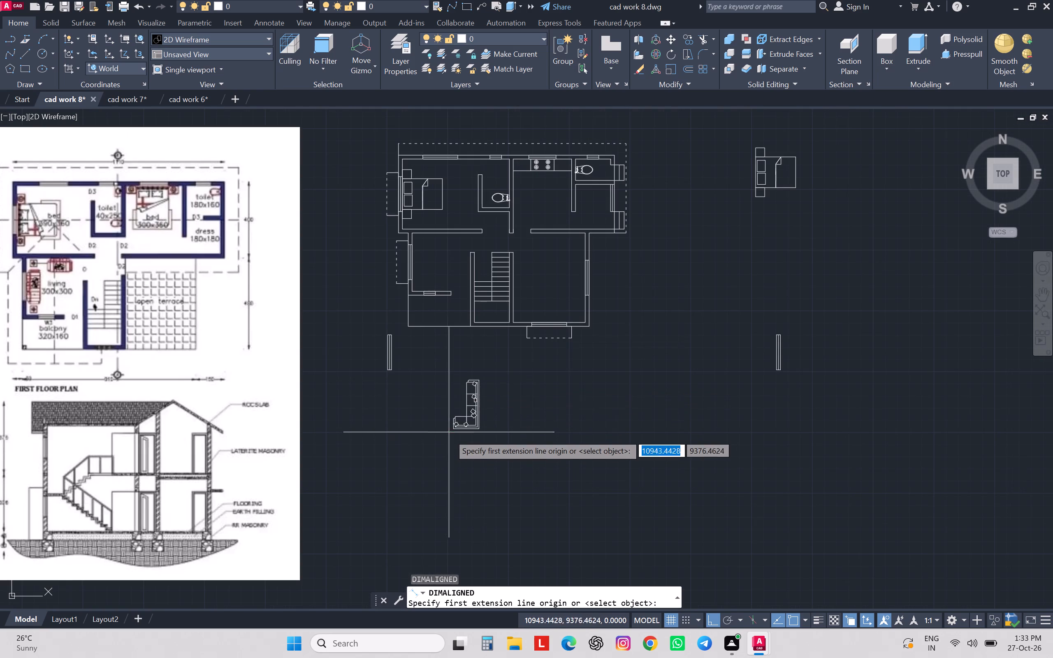
scroll(449, 434, "up", 3)
left_click(463, 414)
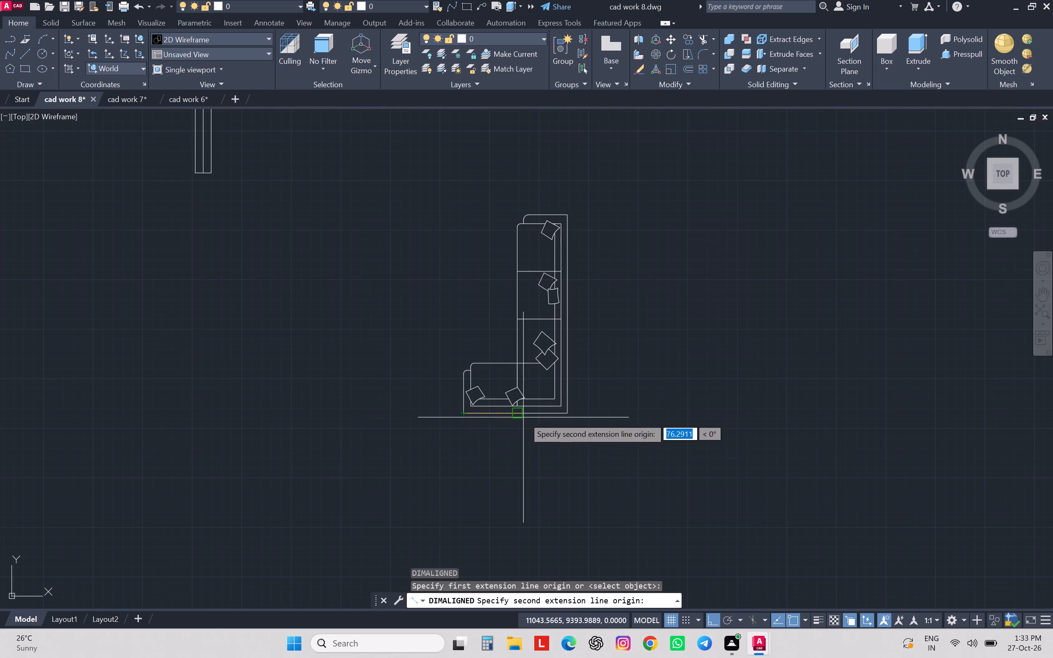
left_click(569, 412)
key("Escape")
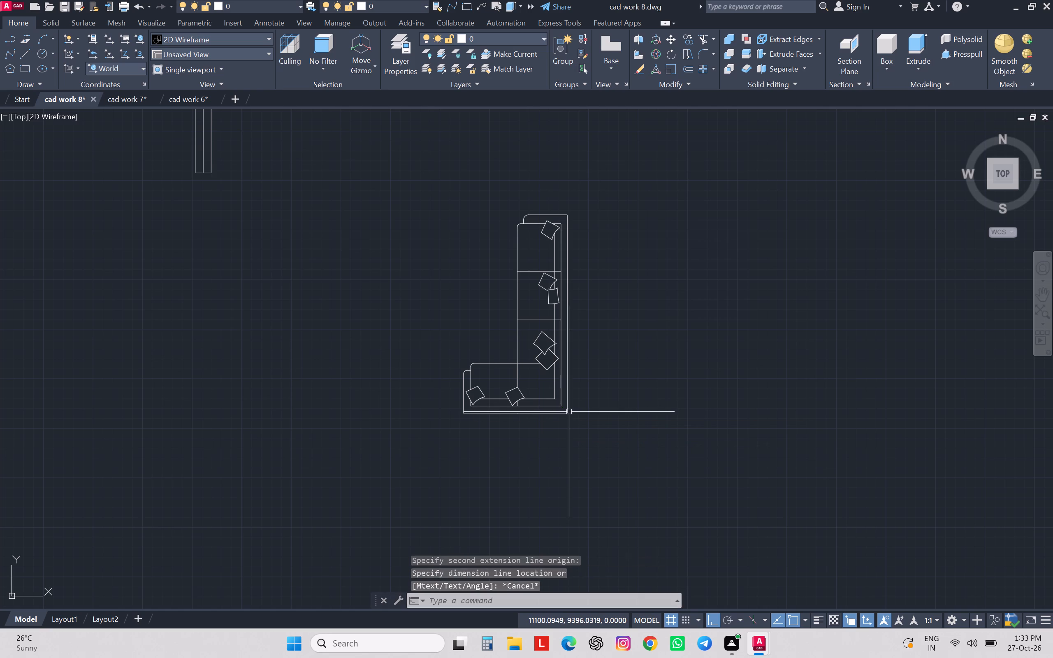
Explode the pasted L-shaped sofa block into separate objects.
middle_click_drag(571, 411, 569, 422)
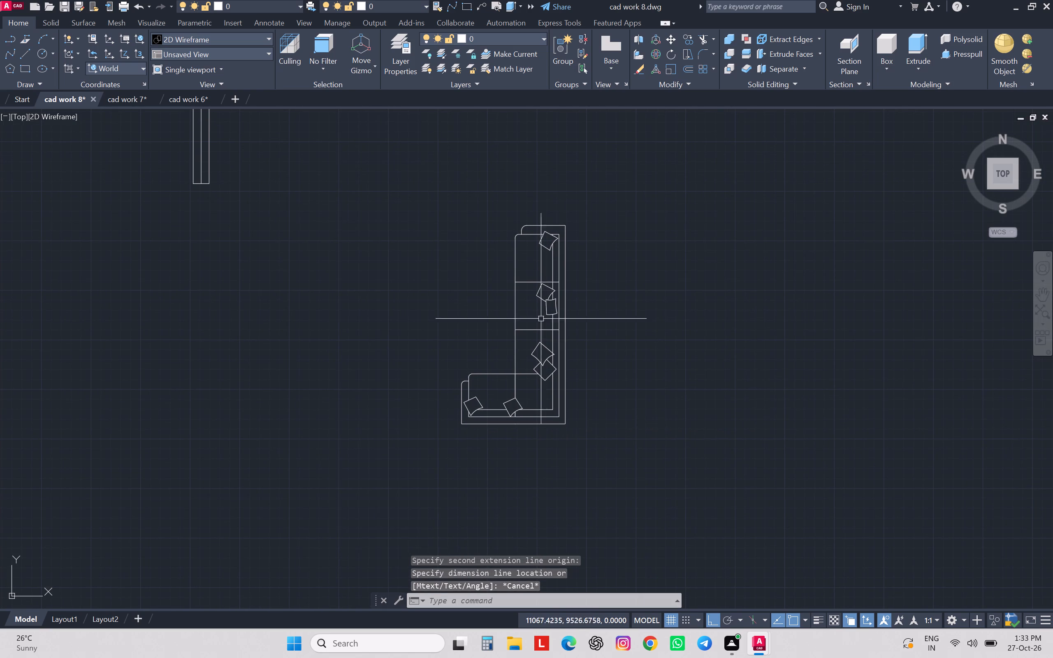
middle_click_drag(533, 286, 532, 322)
scroll(538, 327, "up", 2)
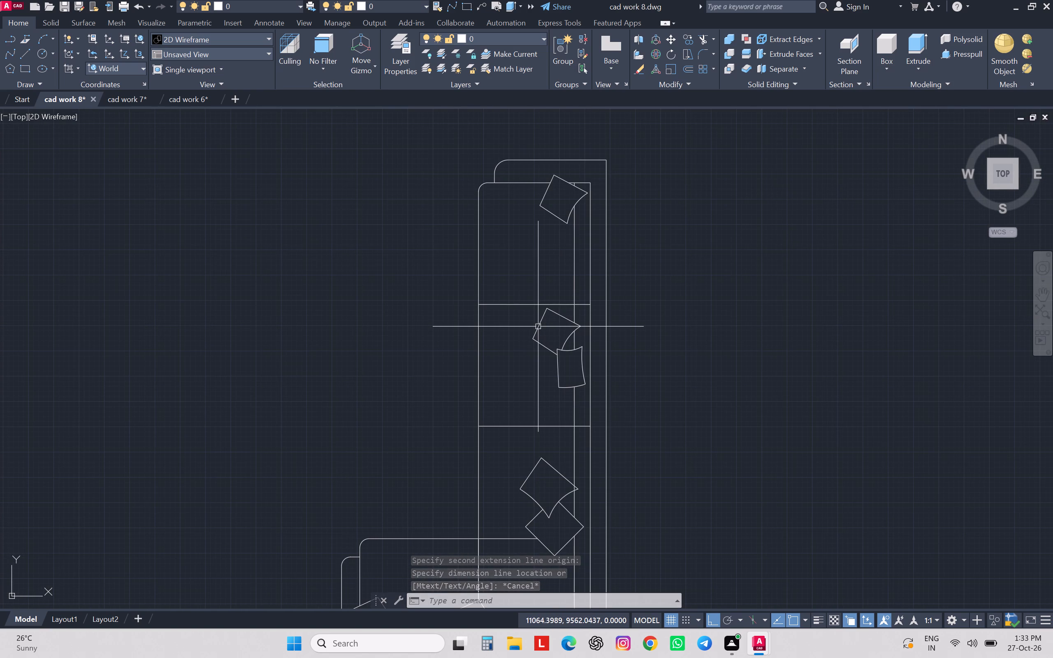
type("tr")
key("Return")
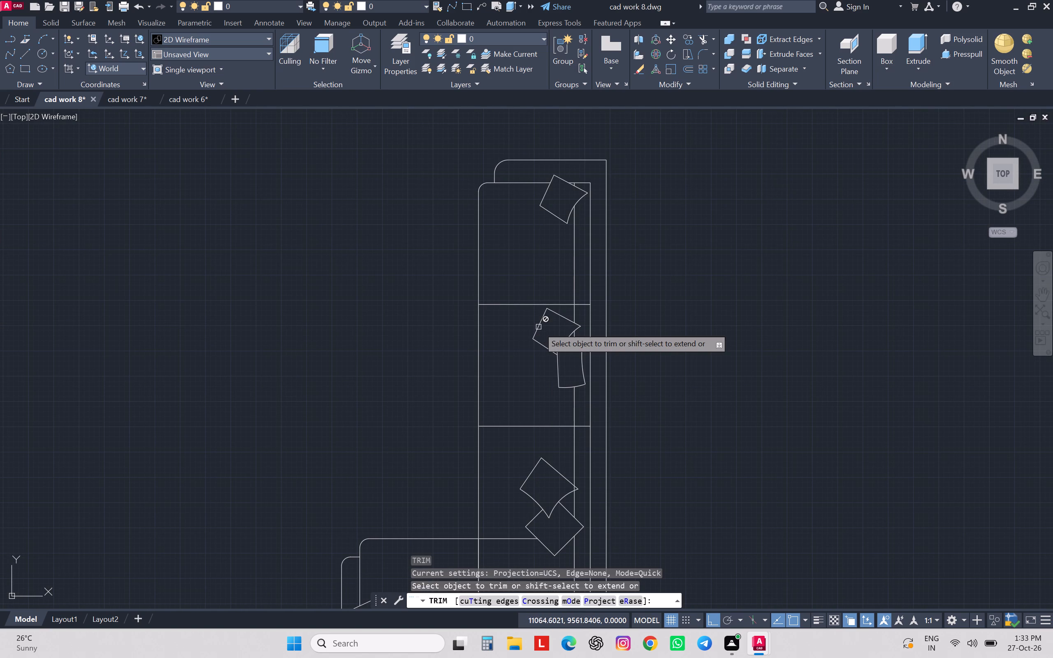
key("Escape")
left_click(615, 258)
left_click(562, 274)
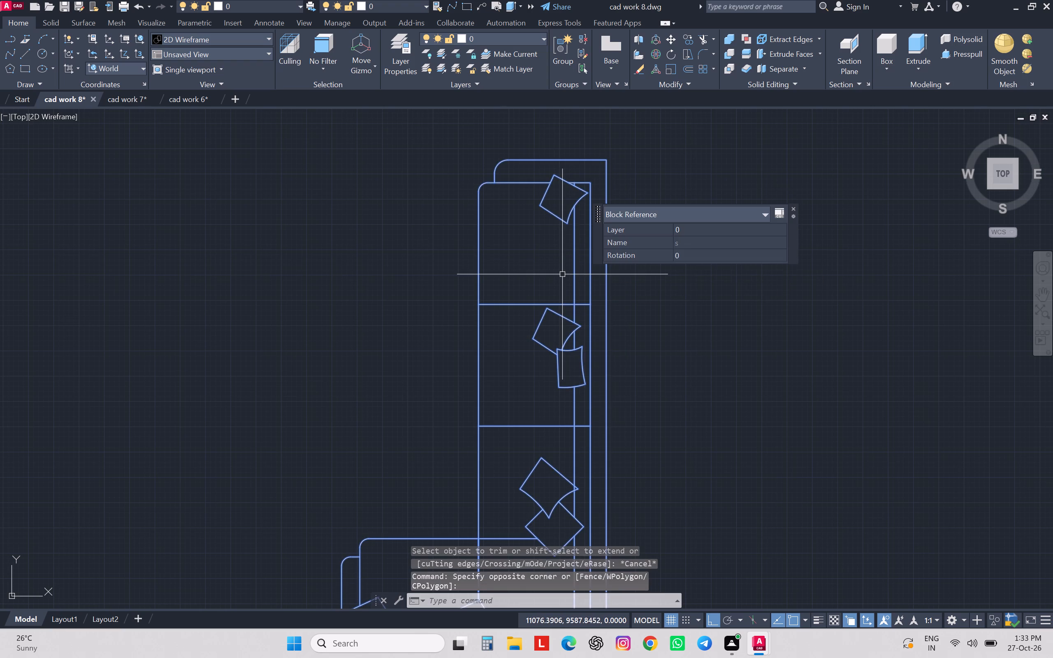
key("x")
key("Return")
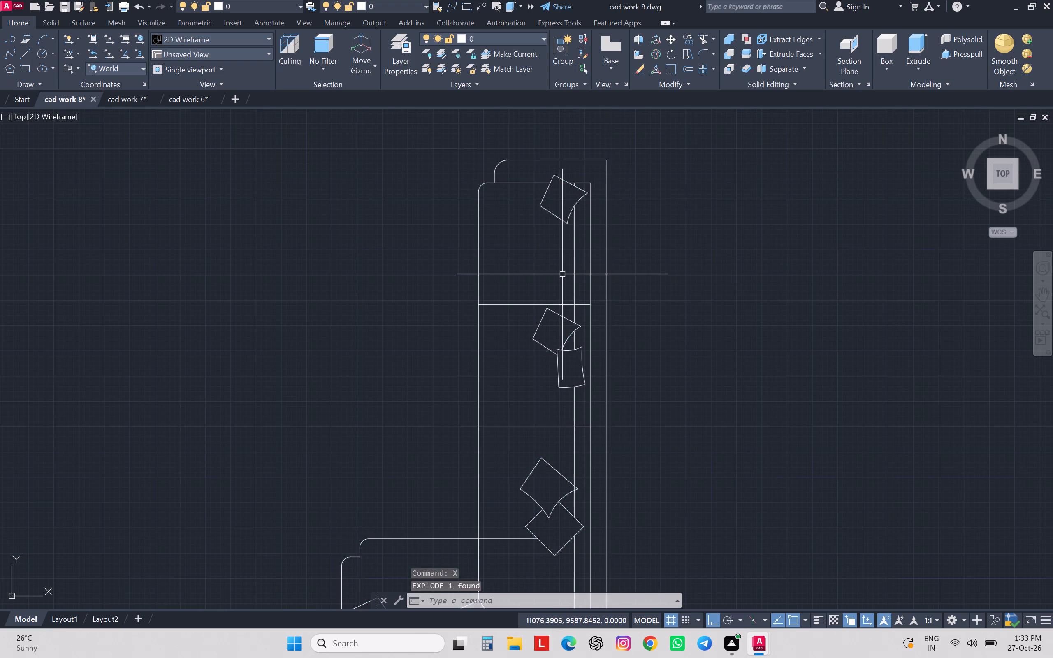
key("y")
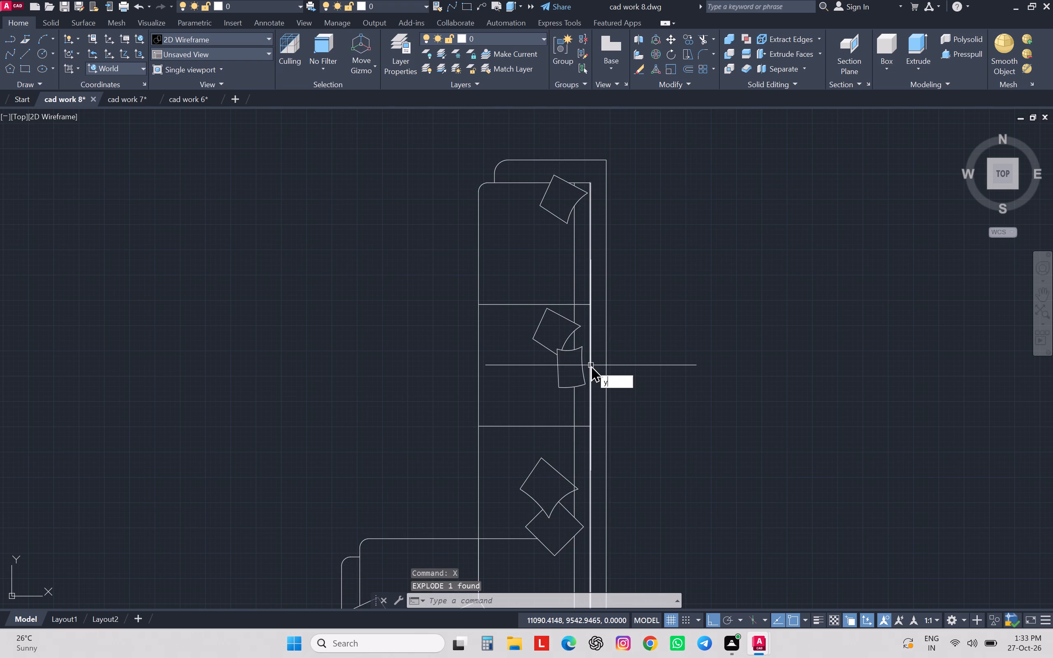
key("Escape")
Trim away the edges, back lines and cushion outlines of the sofa's middle seat, keeping the outermost back line.
type("tr")
key("space")
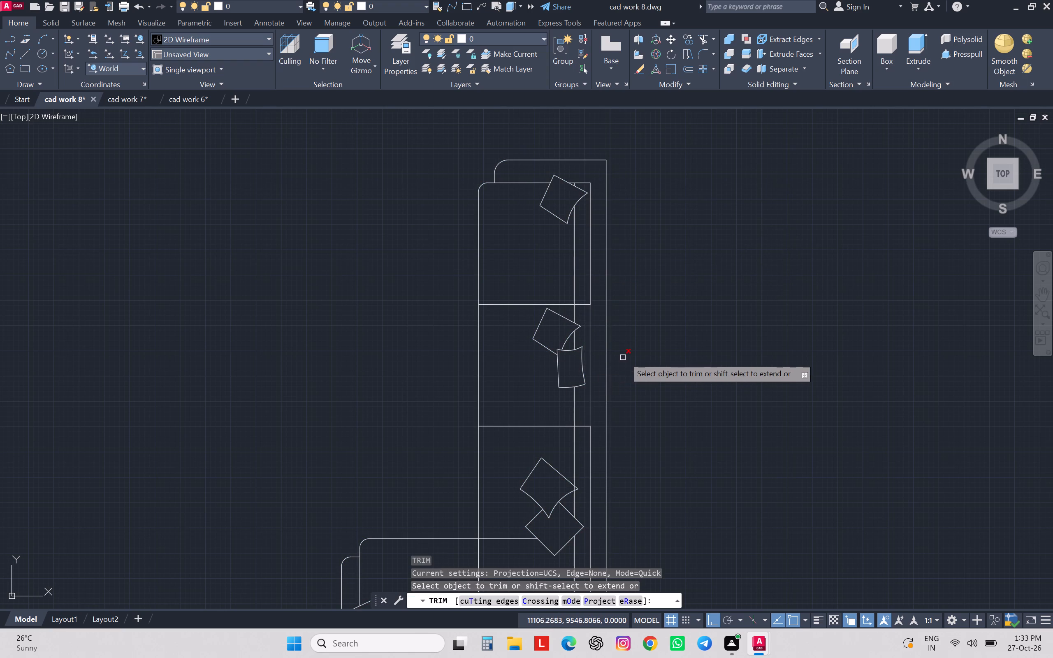
left_click(624, 357)
left_click(660, 345)
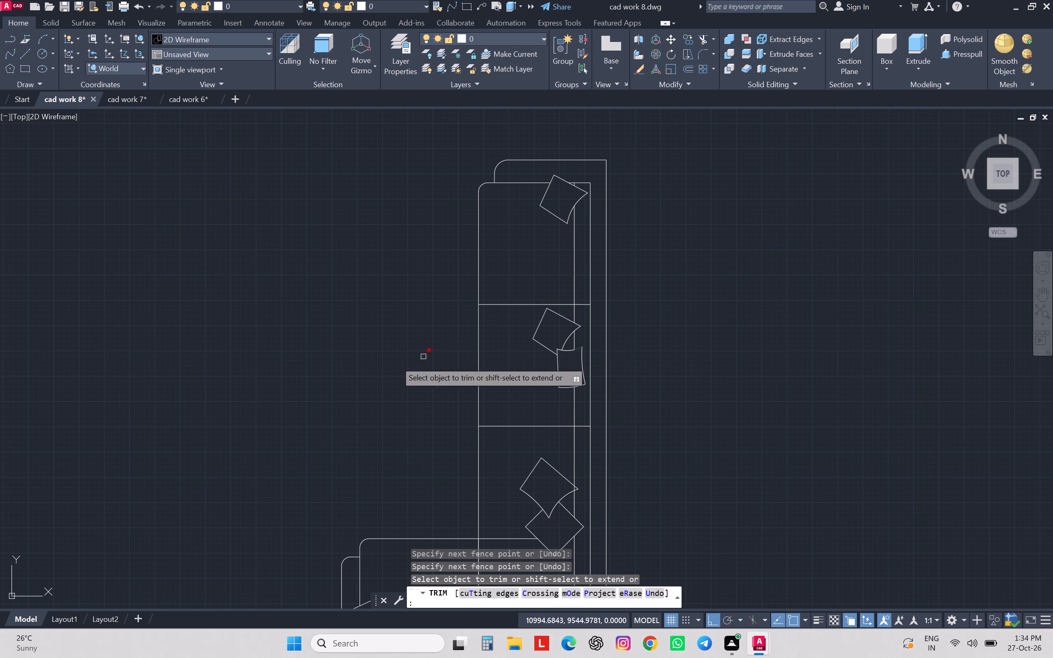
left_click(390, 361)
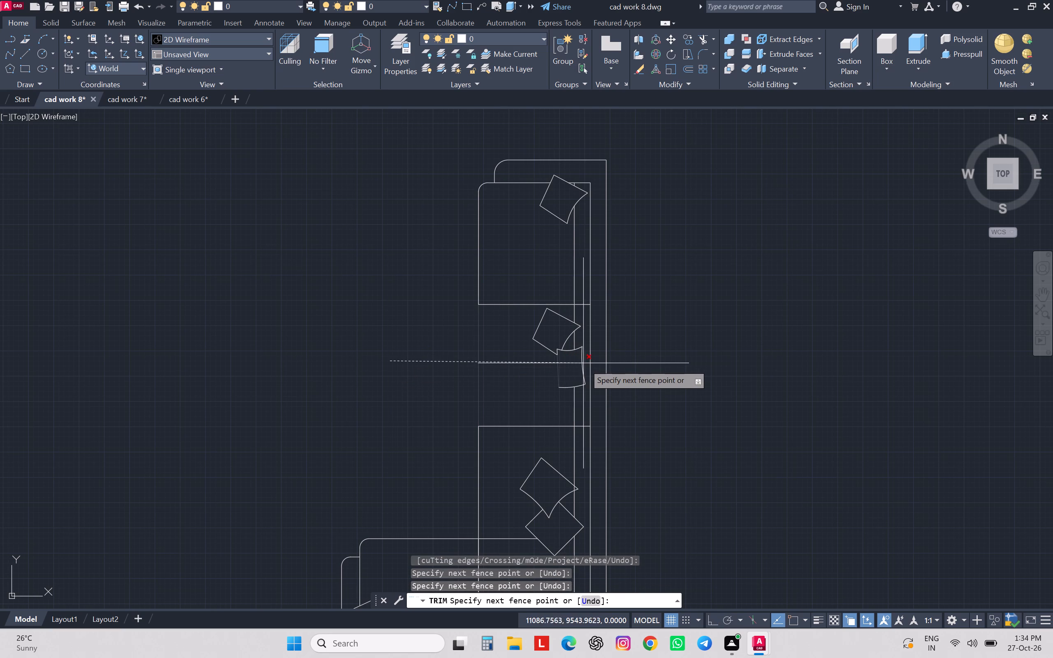
left_click(593, 366)
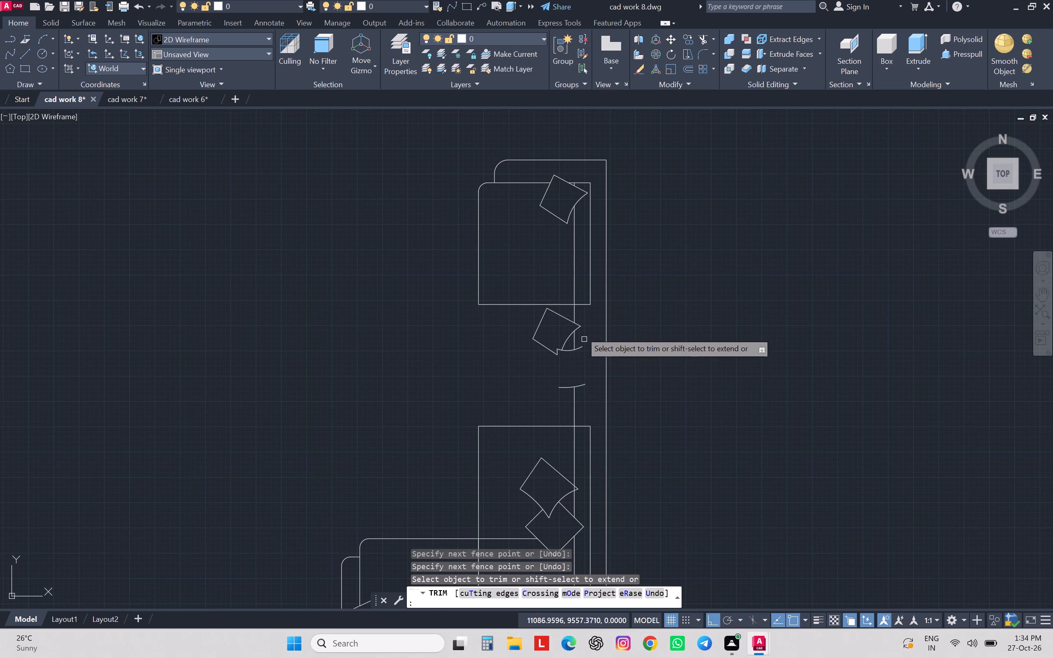
left_click(572, 313)
left_click(572, 313)
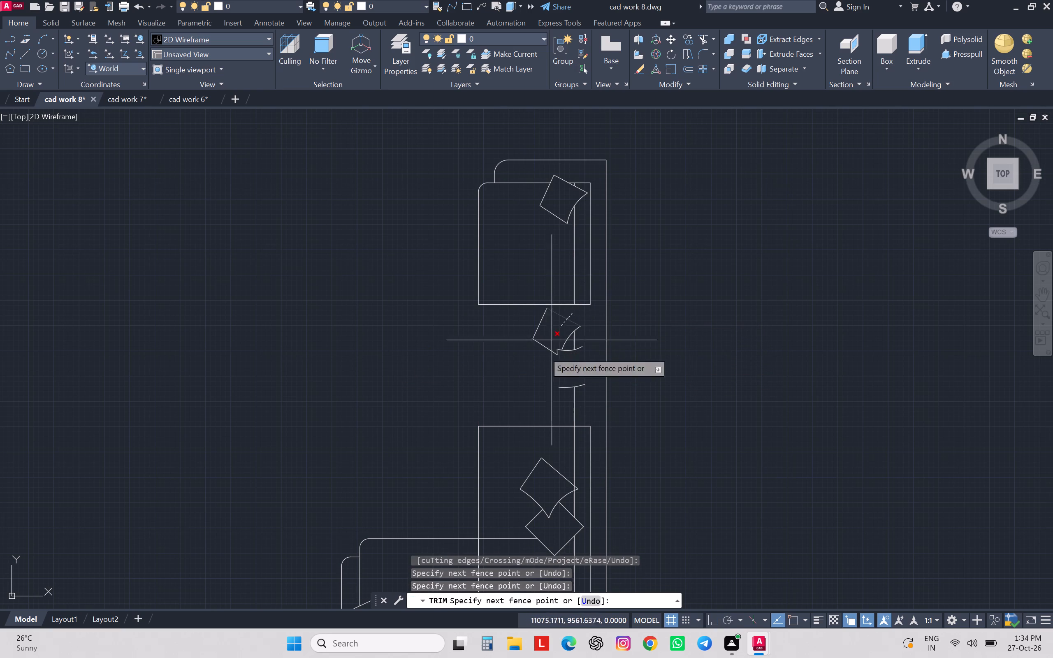
left_click(523, 378)
left_click_drag(578, 417, 574, 417)
left_click(564, 415)
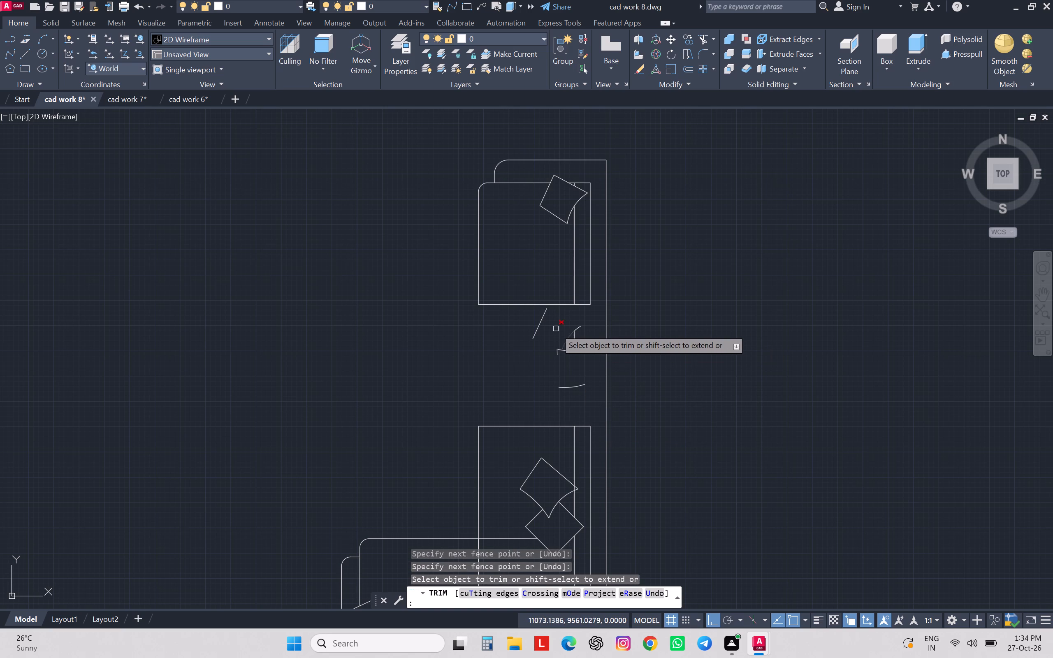
key("Escape")
key("Escape")
key("Escape")
key("Escape")
key("Escape")
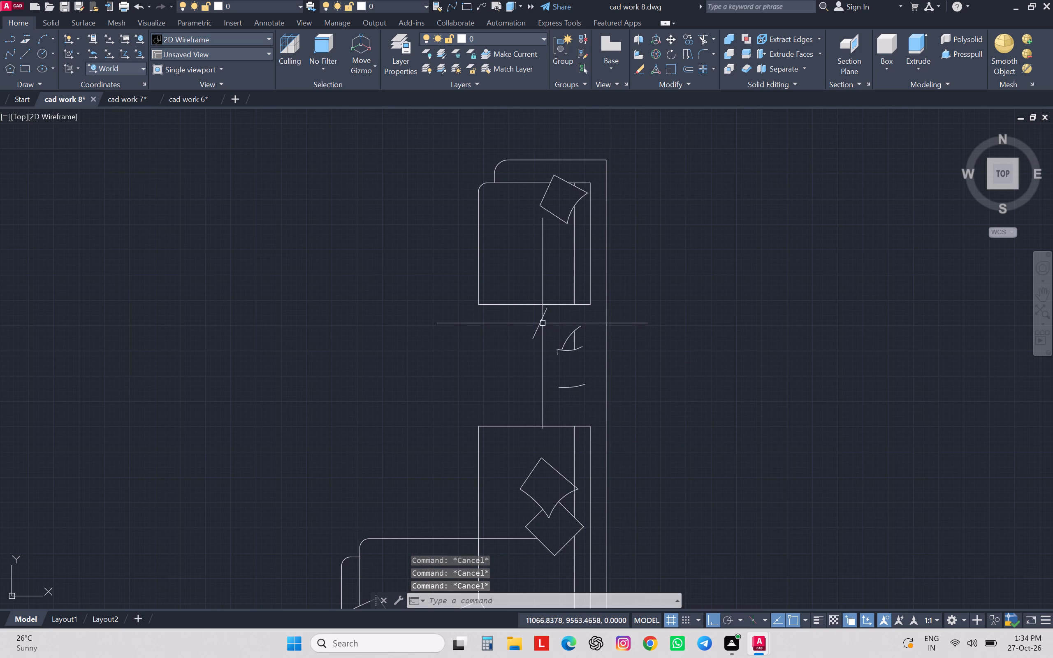
Erase the leftover cushion fragments in the gap where the middle seat was.
left_click(589, 317)
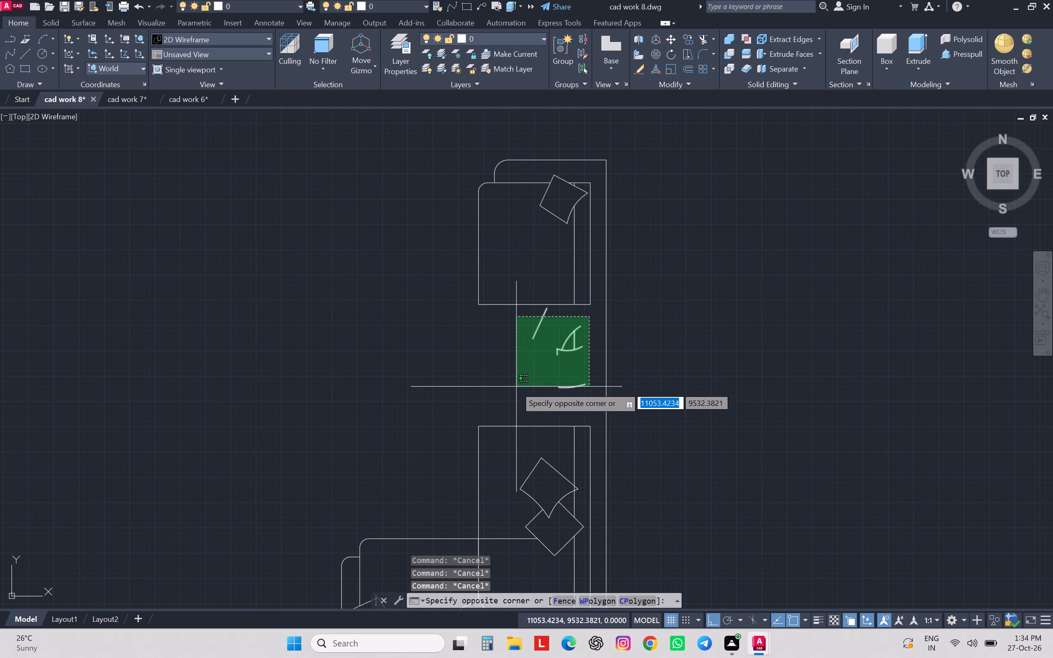
left_click(514, 395)
key("Delete")
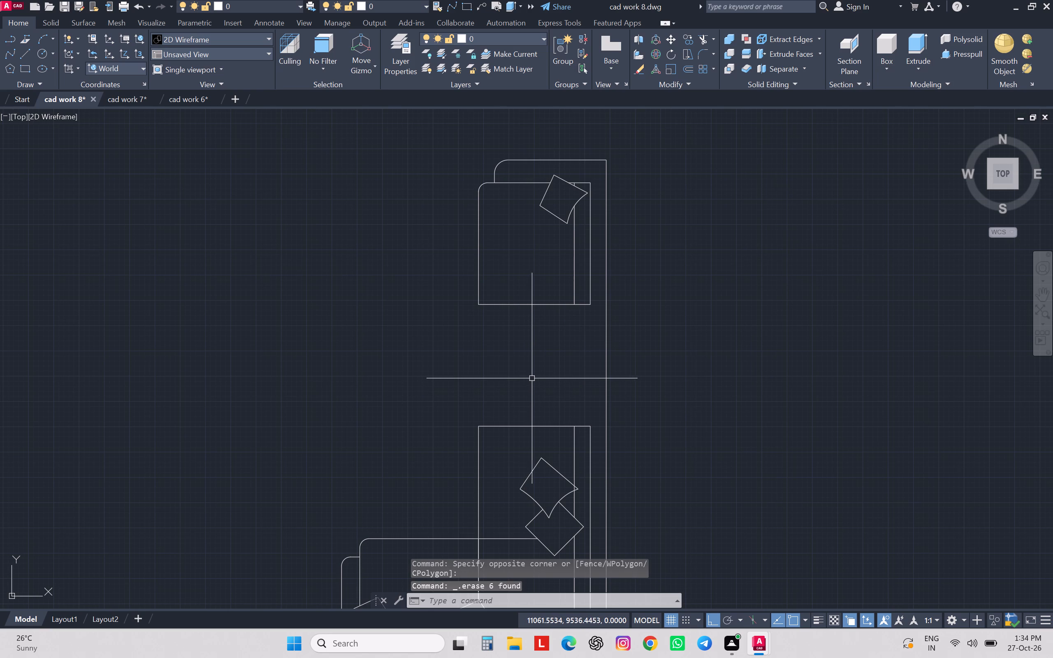
key("Escape")
key("Escape")
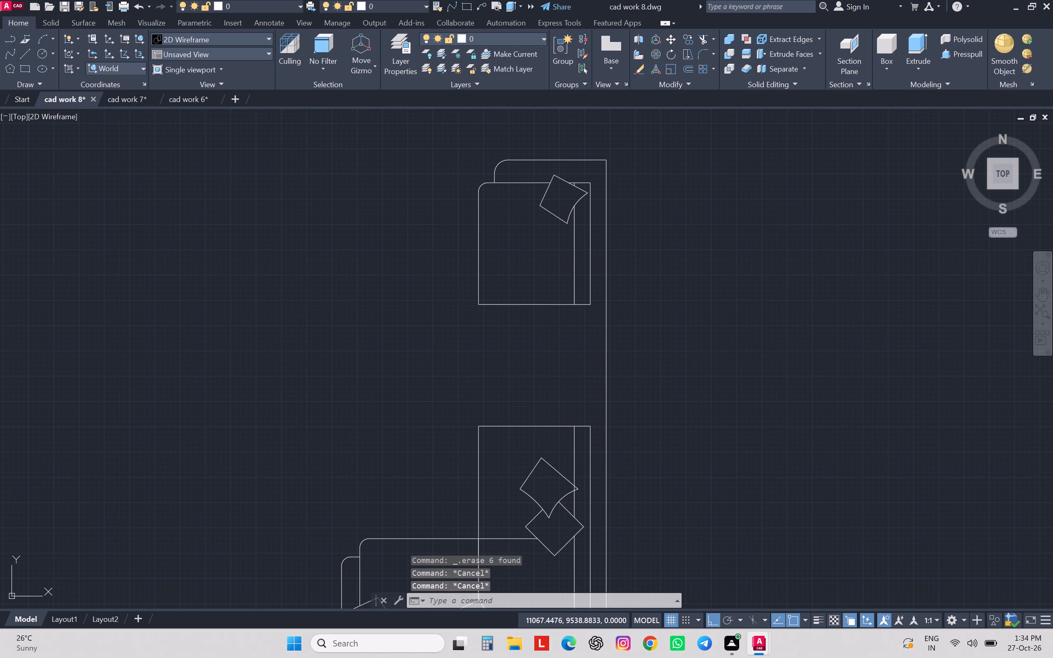
key("Escape")
key("Escape")
Extend both seat lines bordering the gap to the sofa's outer back edge and remove the outer edge between them.
type("ex")
key("space")
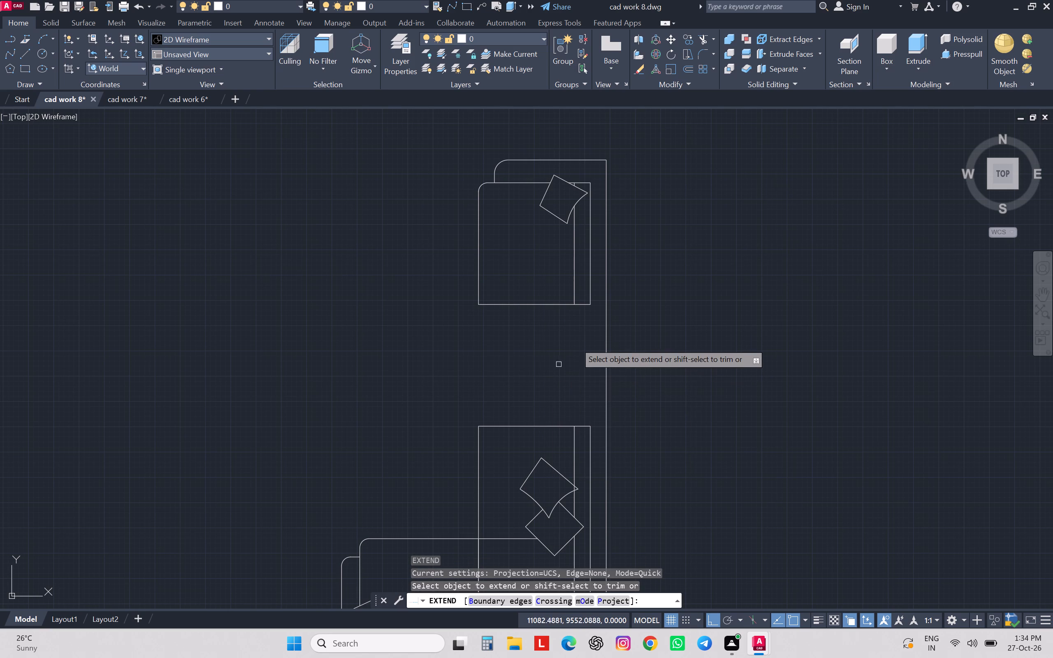
left_click(582, 304)
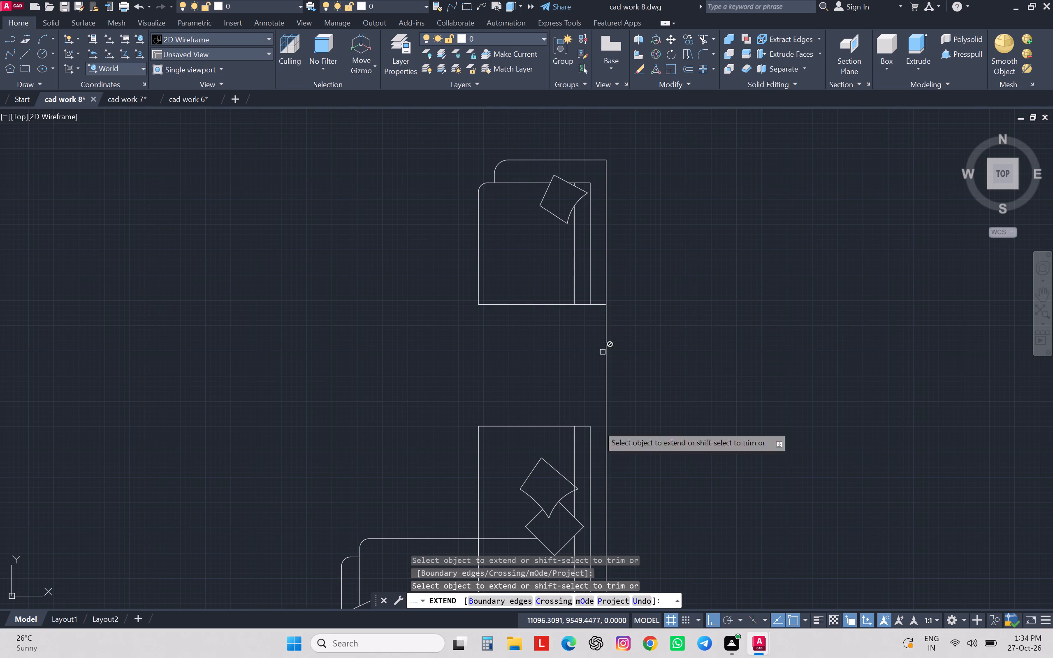
left_click(582, 424)
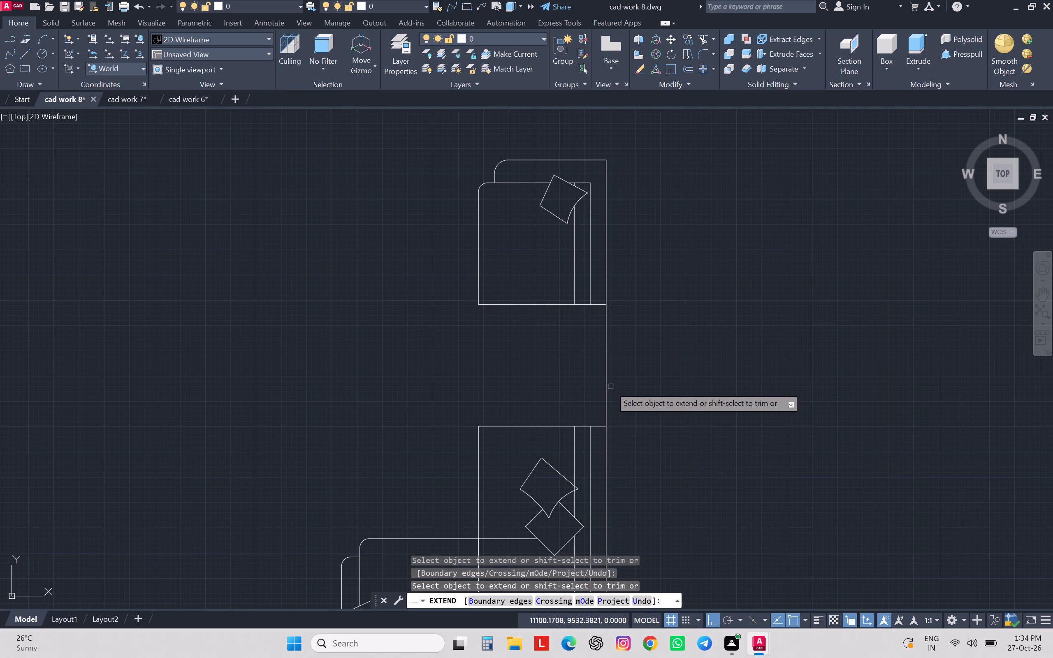
left_click(607, 387, "shift")
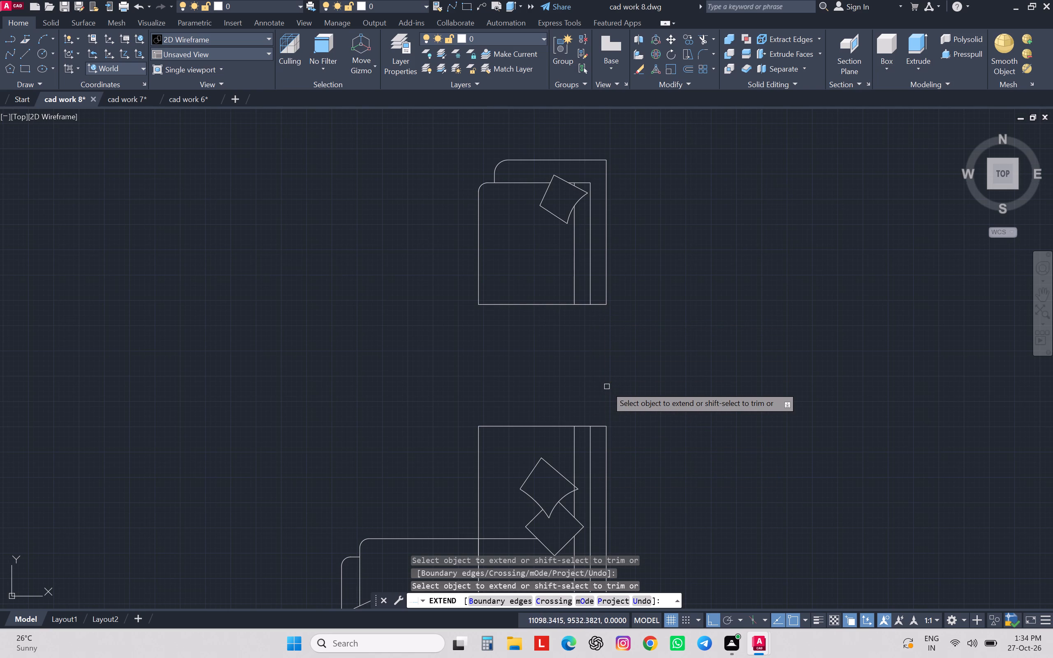
key("Escape")
key("Escape")
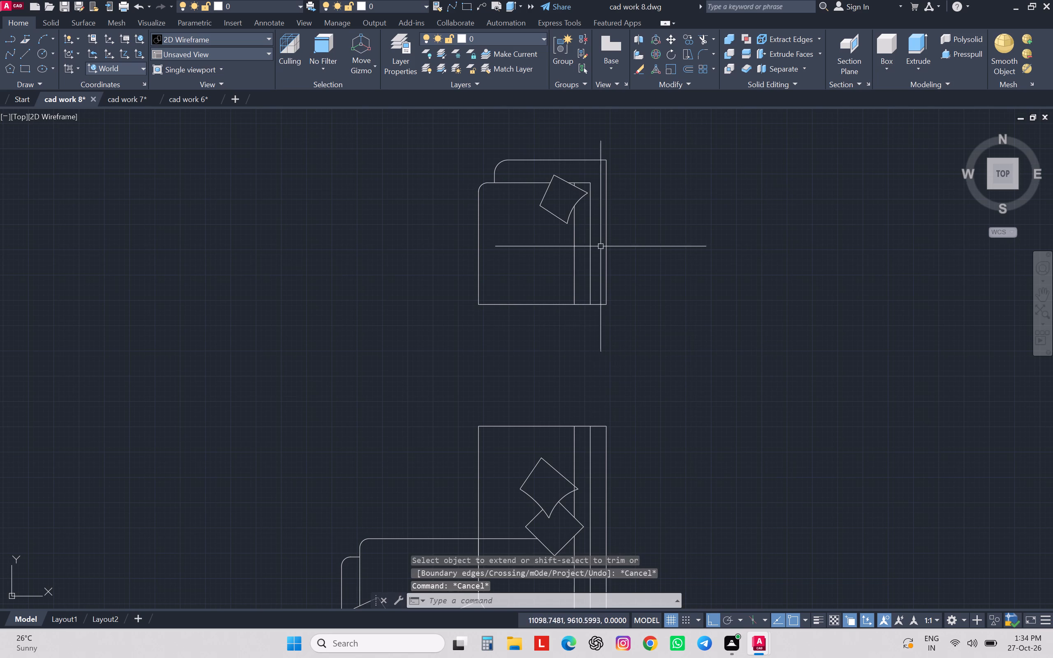
key("Escape")
Move the north seat section south by its southeast corner onto the lower section's northeast corner, closing the gap.
left_click(630, 176)
key("Escape")
left_click(629, 146)
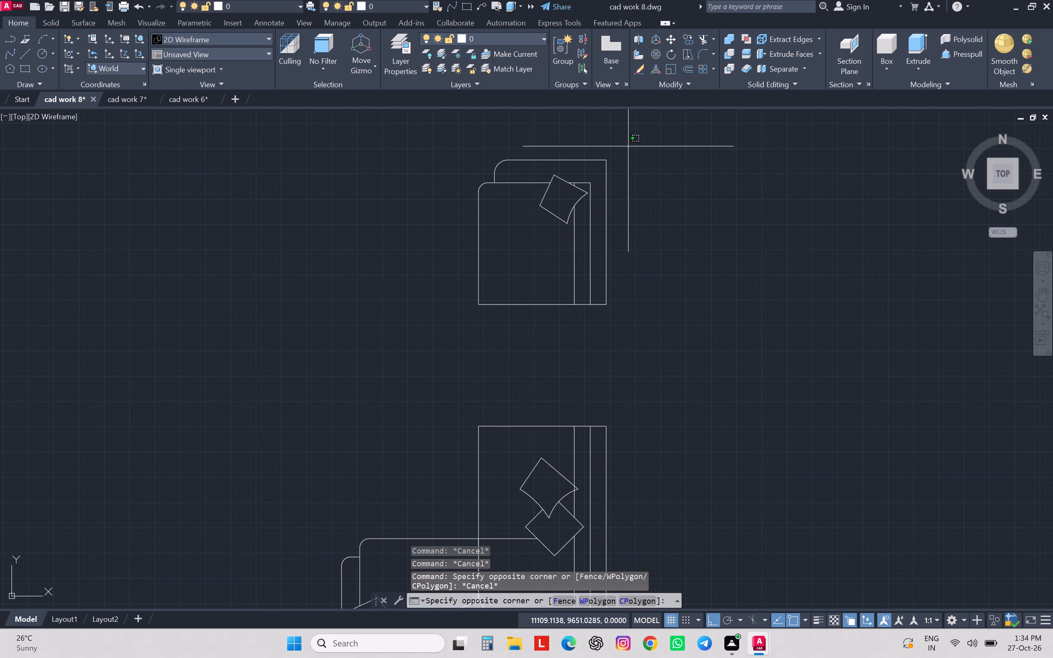
left_click(404, 373)
key("m")
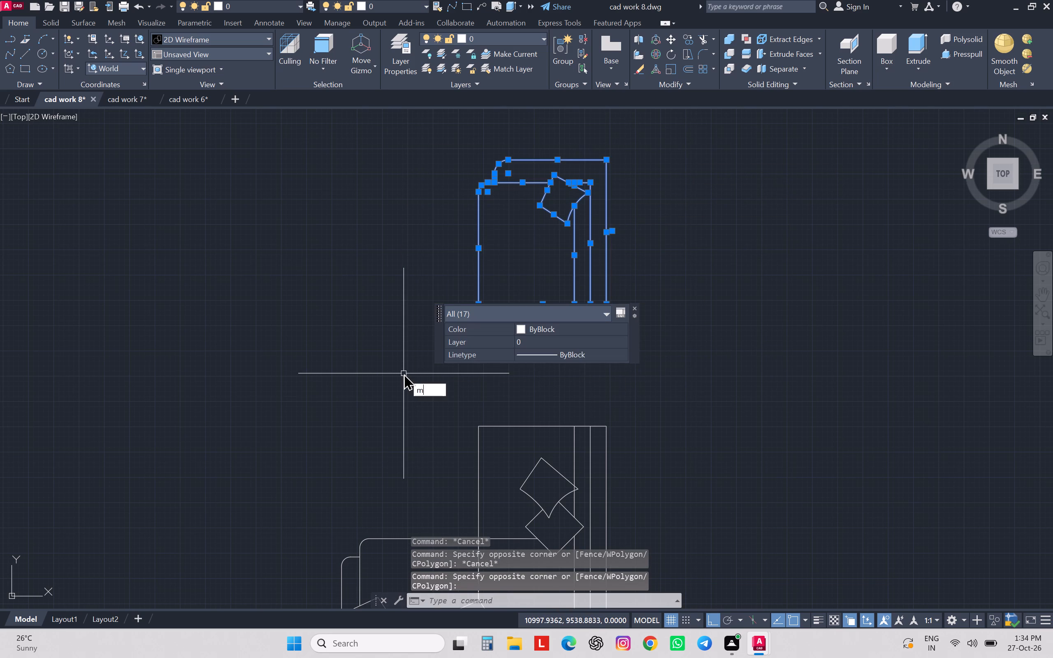
key("Return")
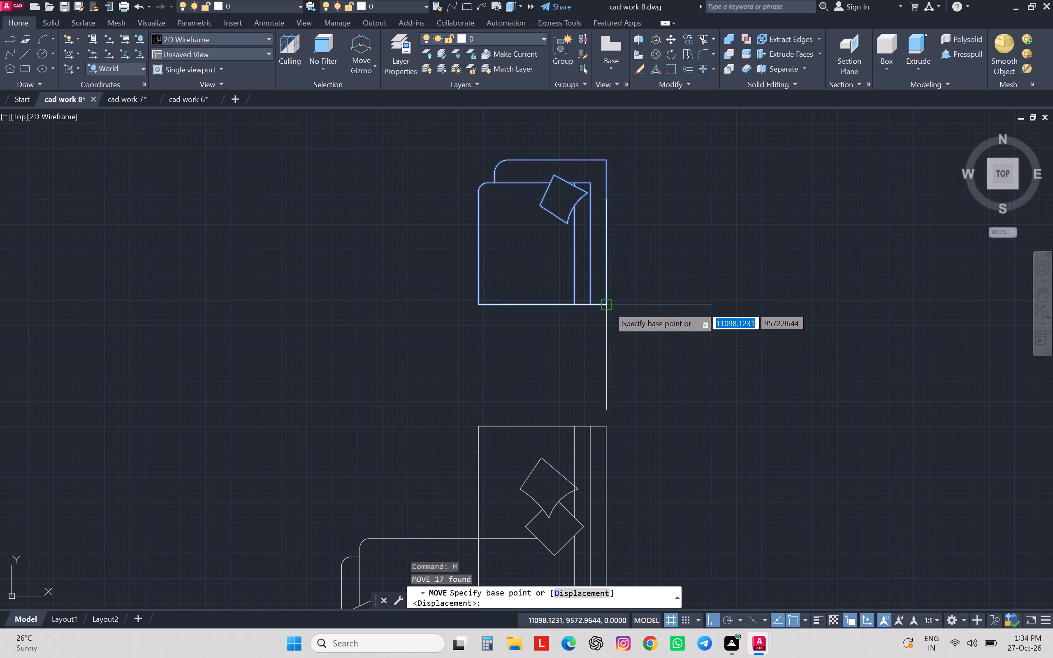
left_click(609, 307)
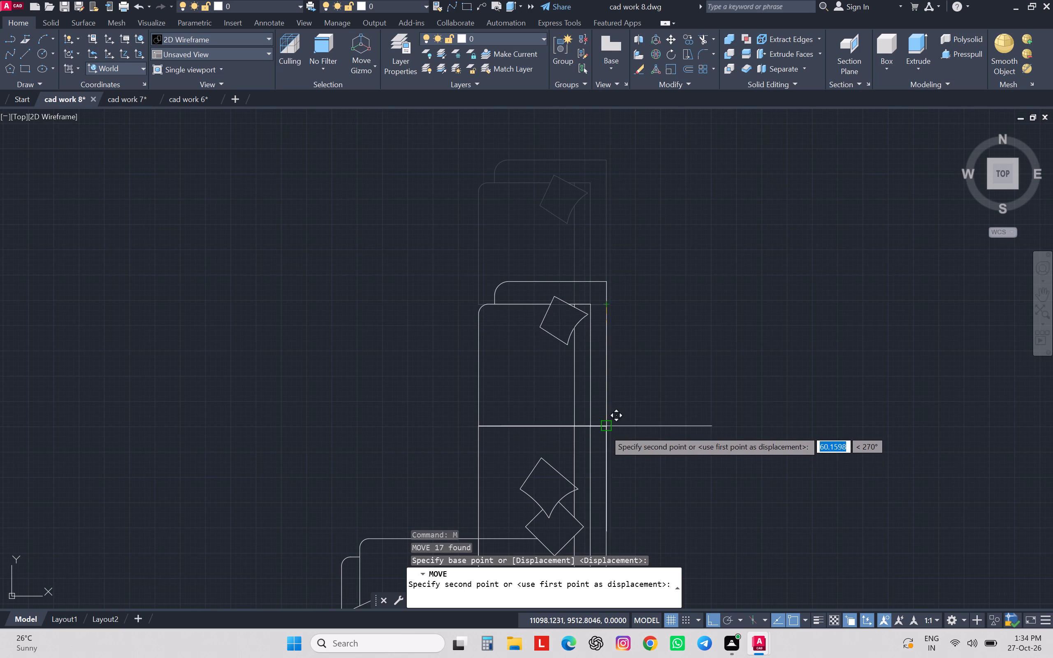
left_click(605, 430)
scroll(603, 385, "down", 1)
middle_click_drag(649, 473, 634, 439)
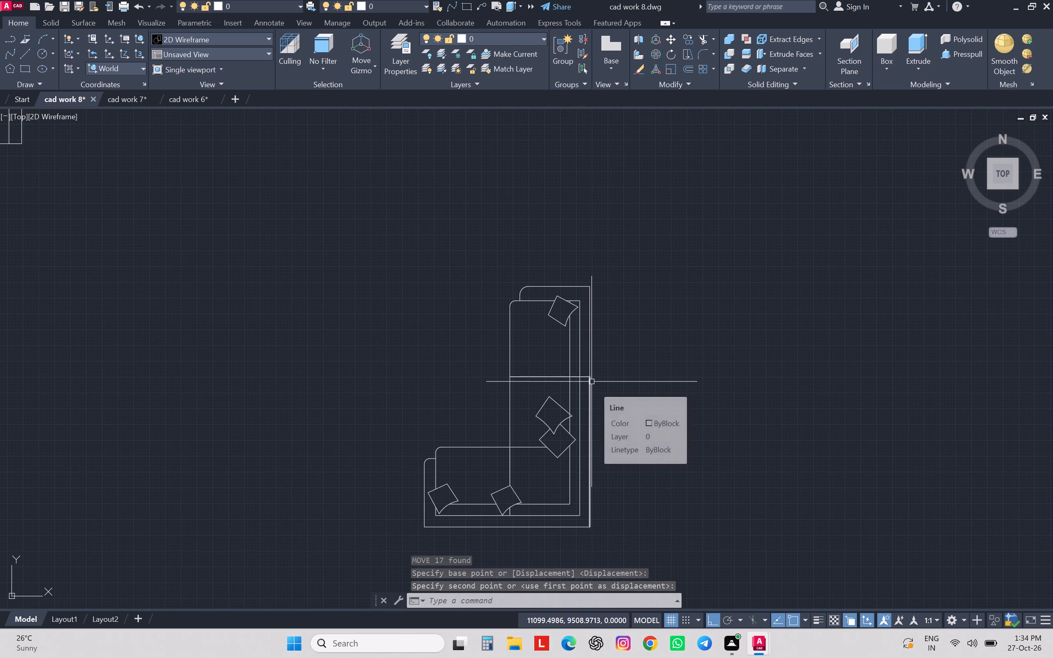
Trim both overlapping seat divider lines between the sofa's inner and outer back edges.
scroll(591, 382, "up", 1)
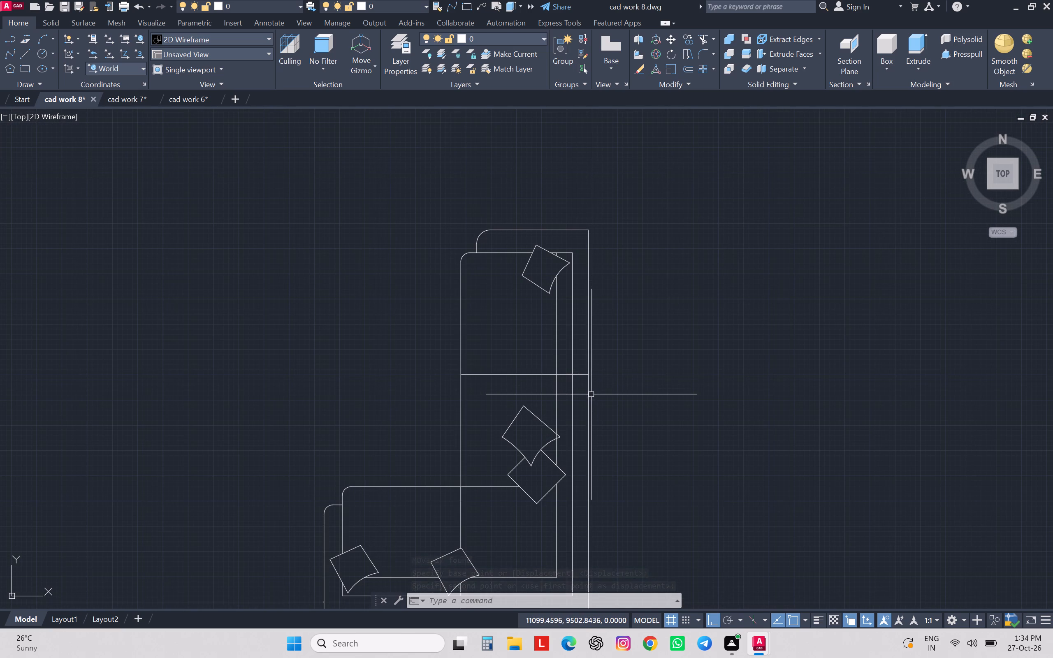
type("tr")
key("space")
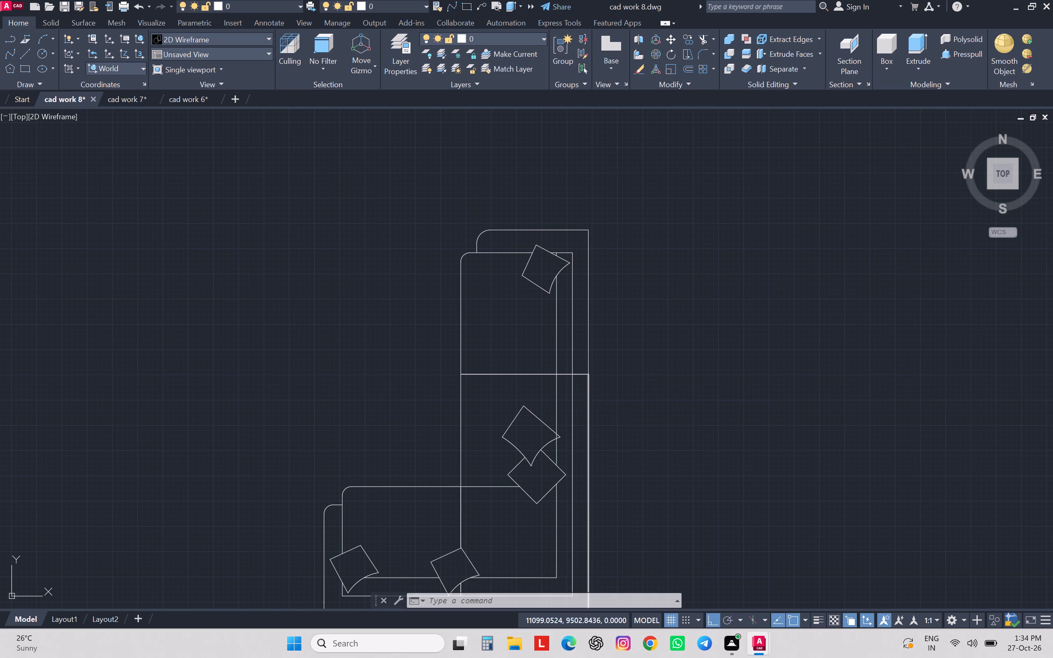
left_click(582, 374)
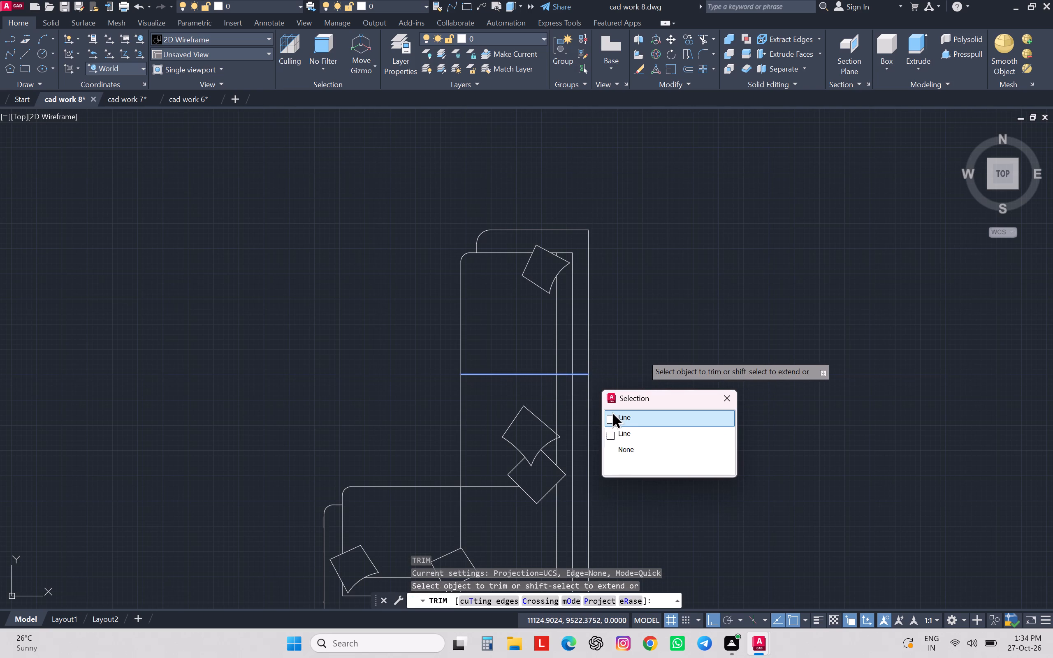
left_click(610, 417)
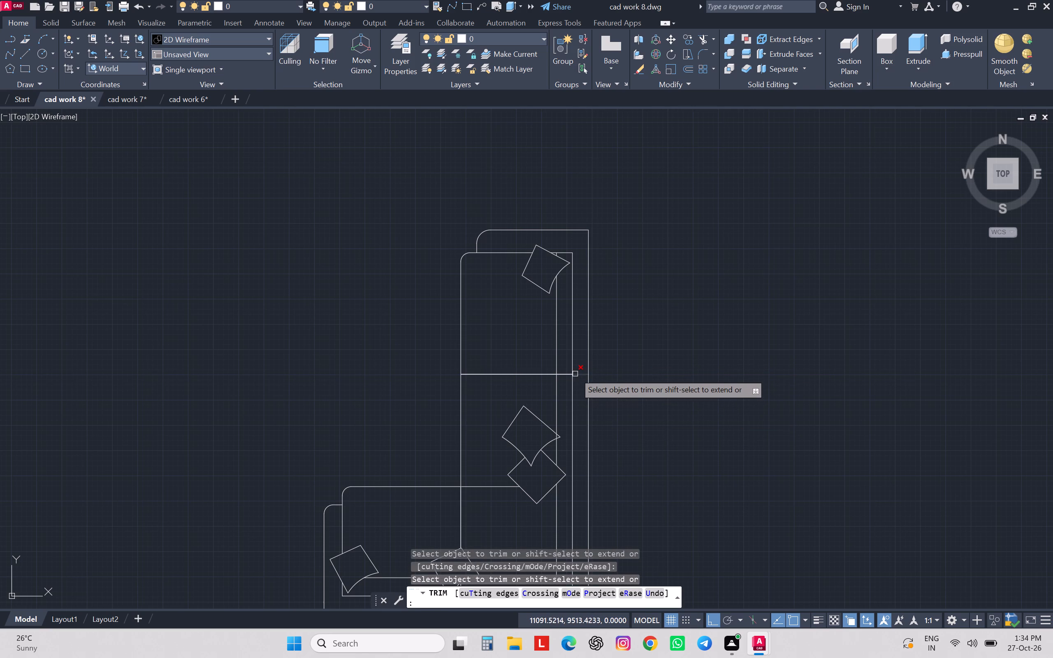
left_click(580, 373)
scroll(601, 339, "down", 1)
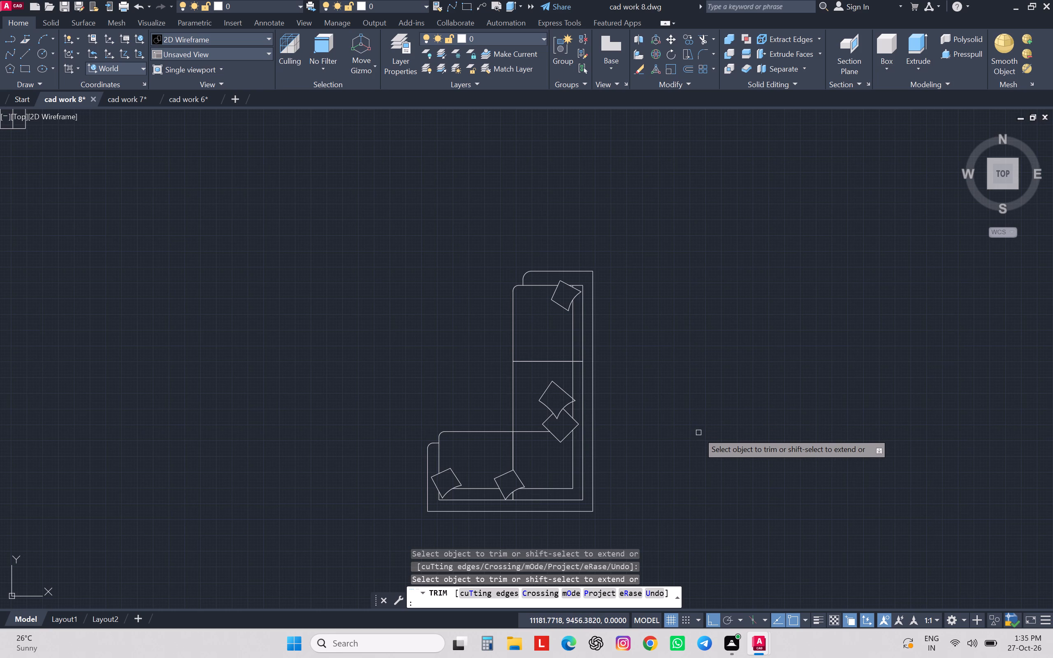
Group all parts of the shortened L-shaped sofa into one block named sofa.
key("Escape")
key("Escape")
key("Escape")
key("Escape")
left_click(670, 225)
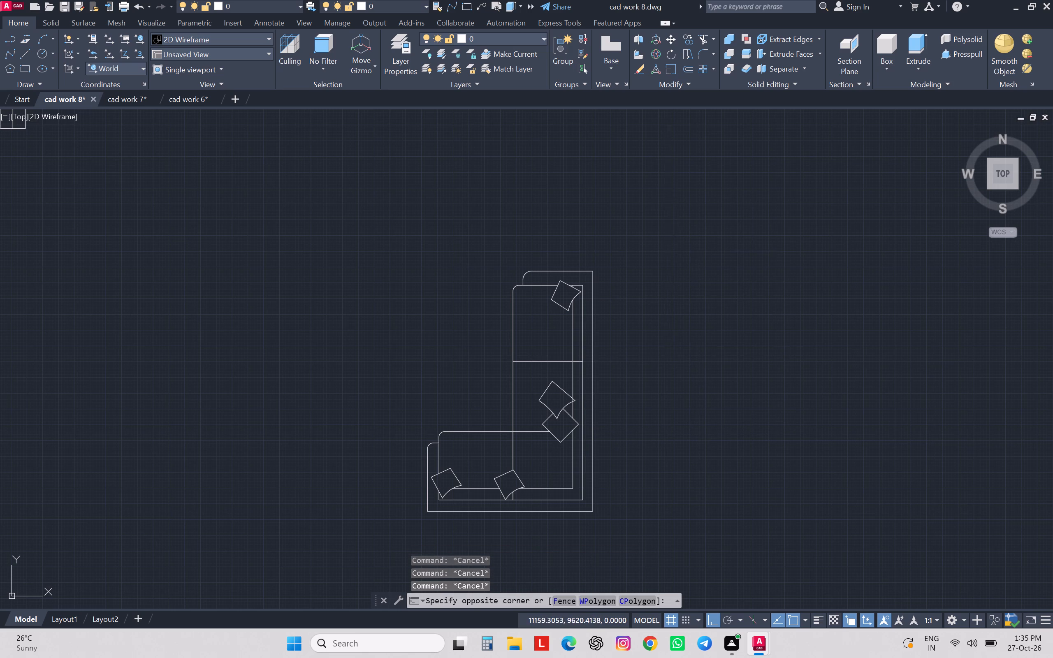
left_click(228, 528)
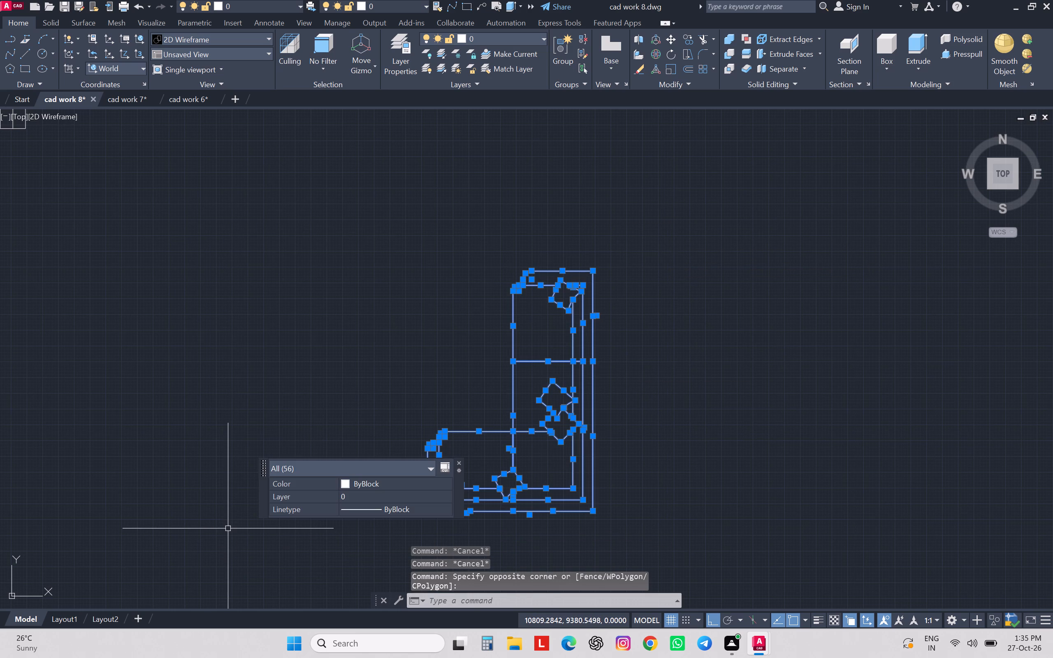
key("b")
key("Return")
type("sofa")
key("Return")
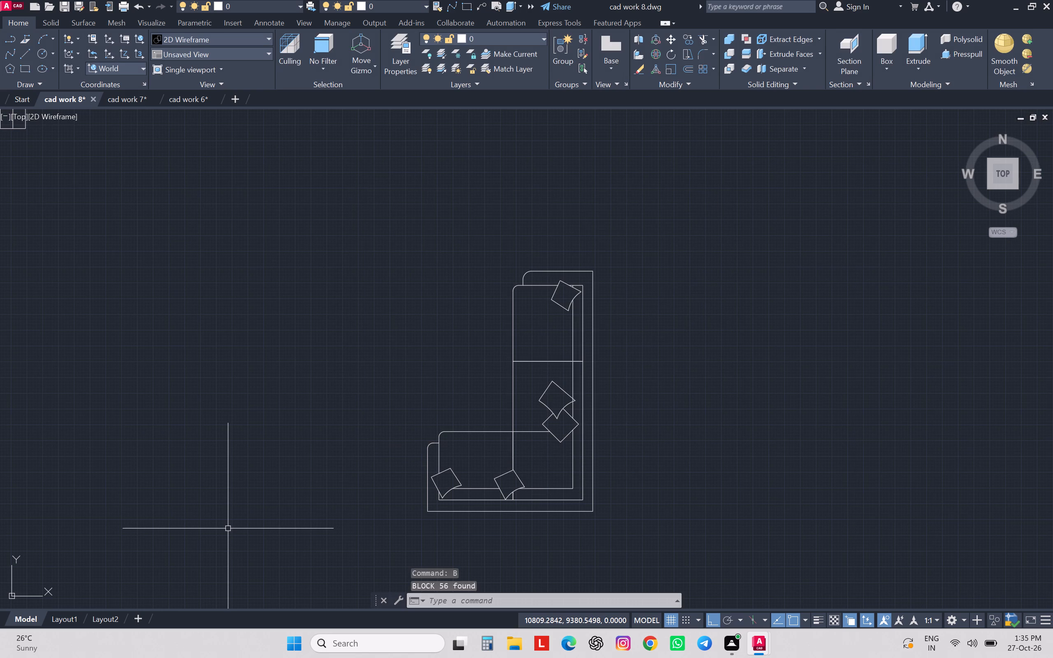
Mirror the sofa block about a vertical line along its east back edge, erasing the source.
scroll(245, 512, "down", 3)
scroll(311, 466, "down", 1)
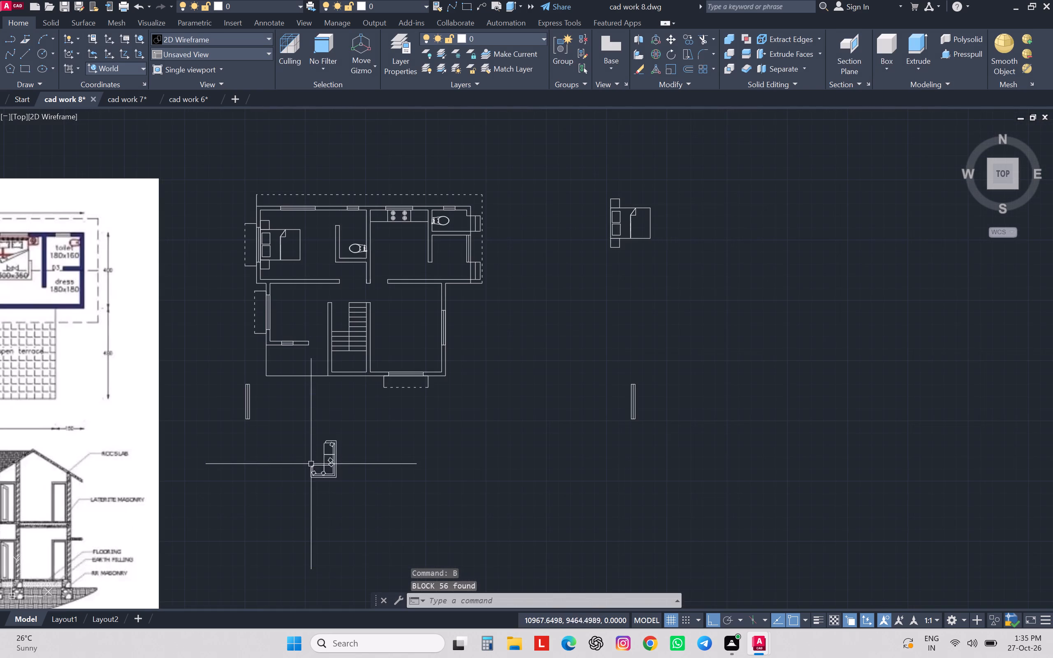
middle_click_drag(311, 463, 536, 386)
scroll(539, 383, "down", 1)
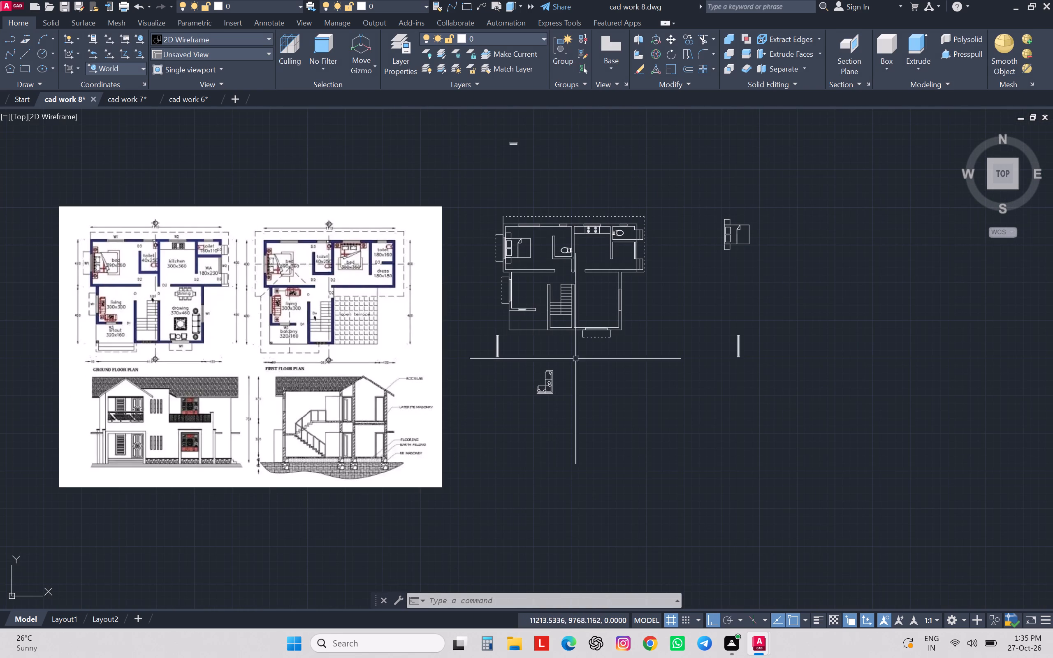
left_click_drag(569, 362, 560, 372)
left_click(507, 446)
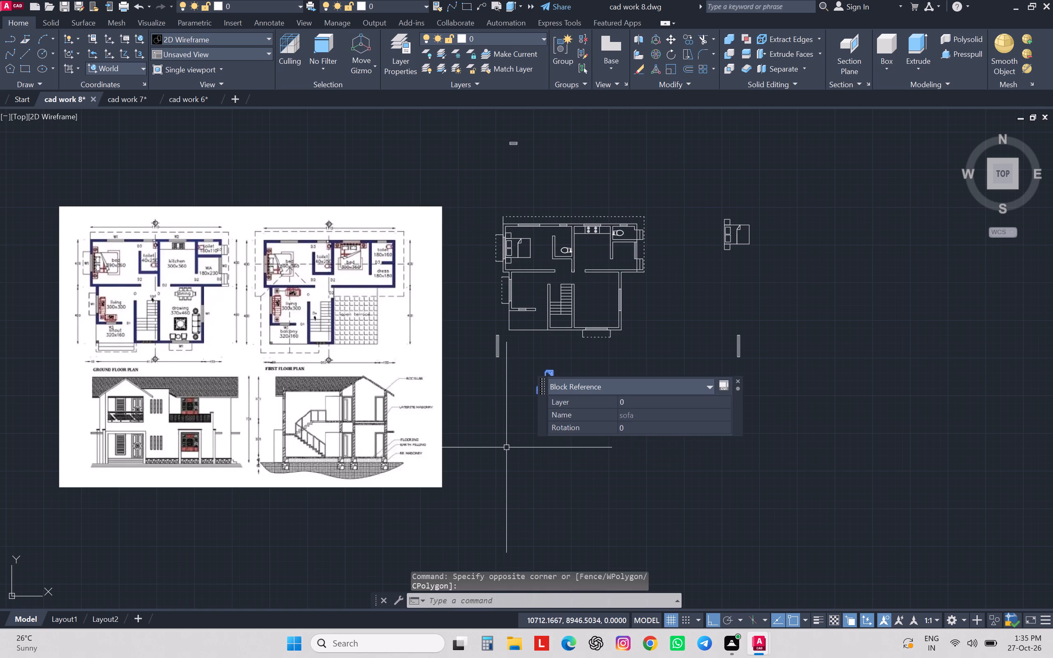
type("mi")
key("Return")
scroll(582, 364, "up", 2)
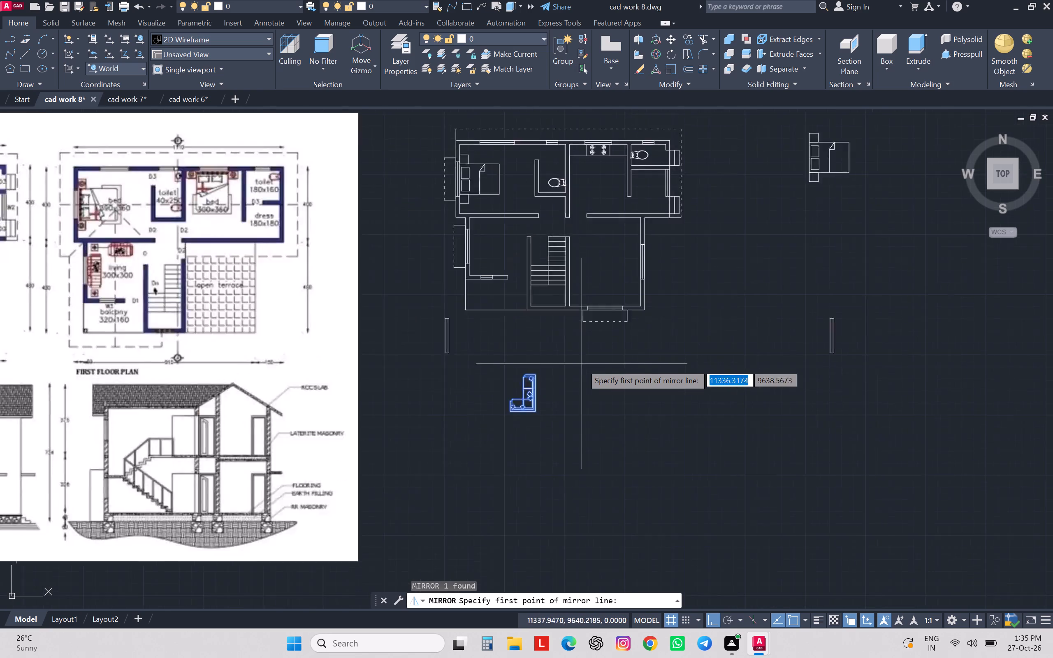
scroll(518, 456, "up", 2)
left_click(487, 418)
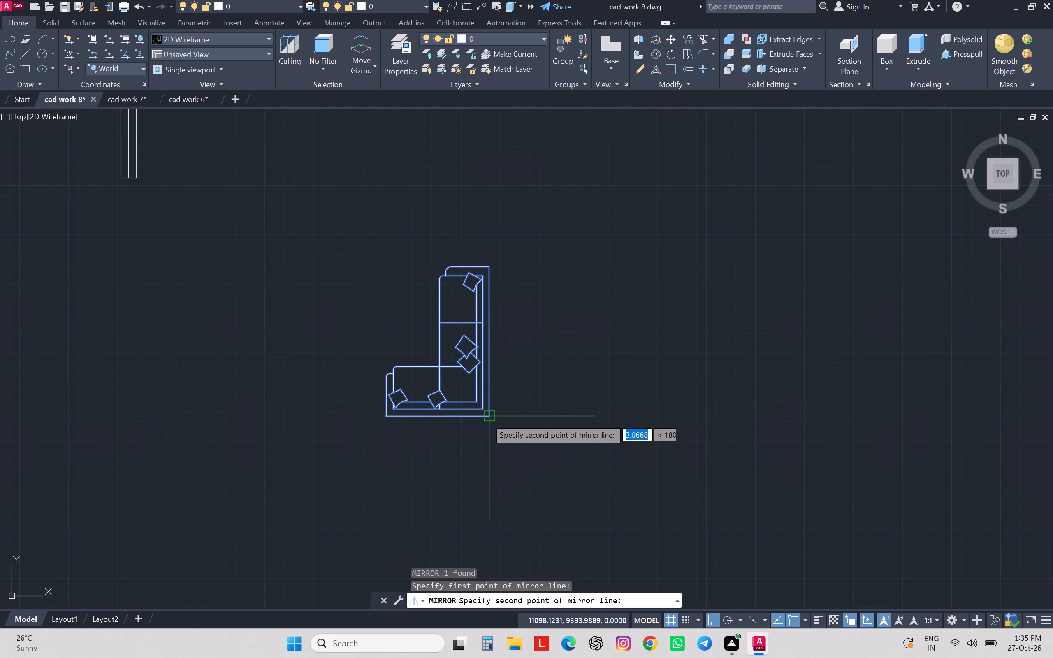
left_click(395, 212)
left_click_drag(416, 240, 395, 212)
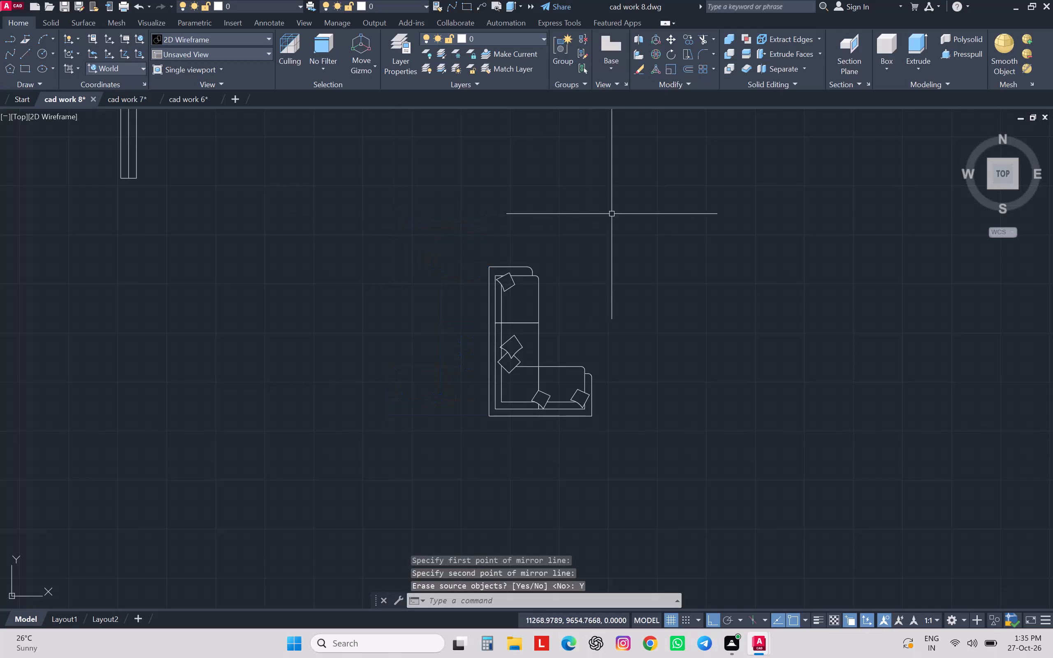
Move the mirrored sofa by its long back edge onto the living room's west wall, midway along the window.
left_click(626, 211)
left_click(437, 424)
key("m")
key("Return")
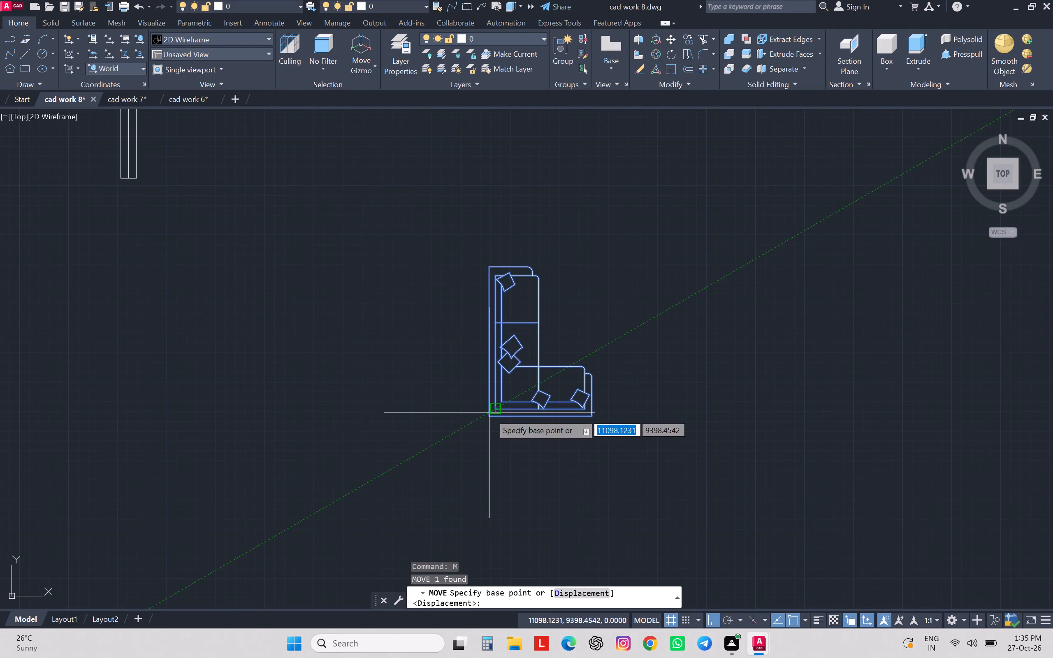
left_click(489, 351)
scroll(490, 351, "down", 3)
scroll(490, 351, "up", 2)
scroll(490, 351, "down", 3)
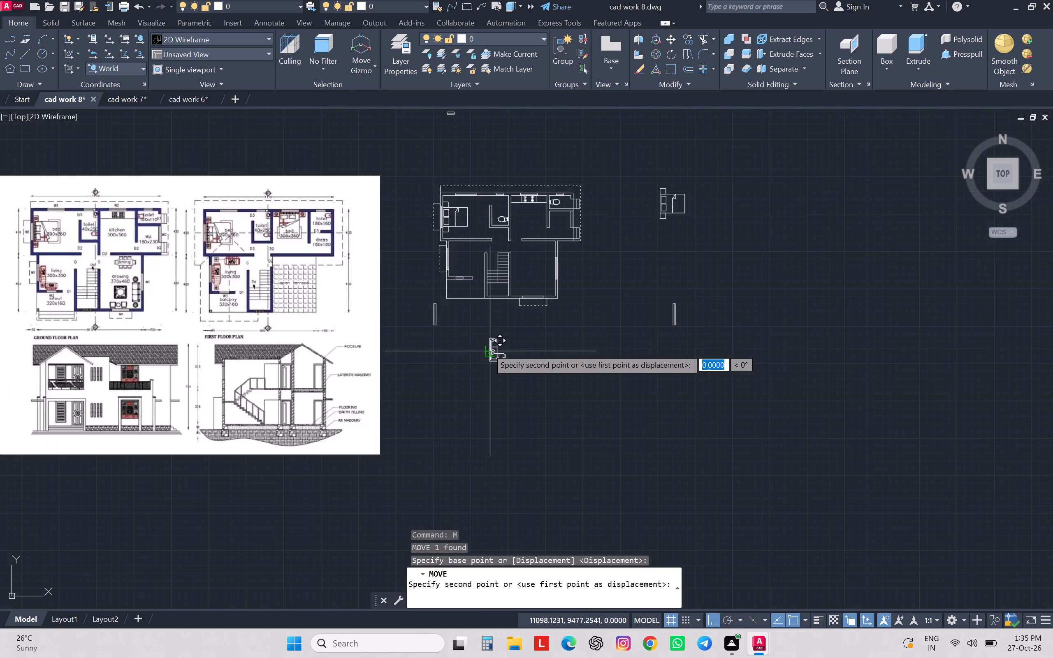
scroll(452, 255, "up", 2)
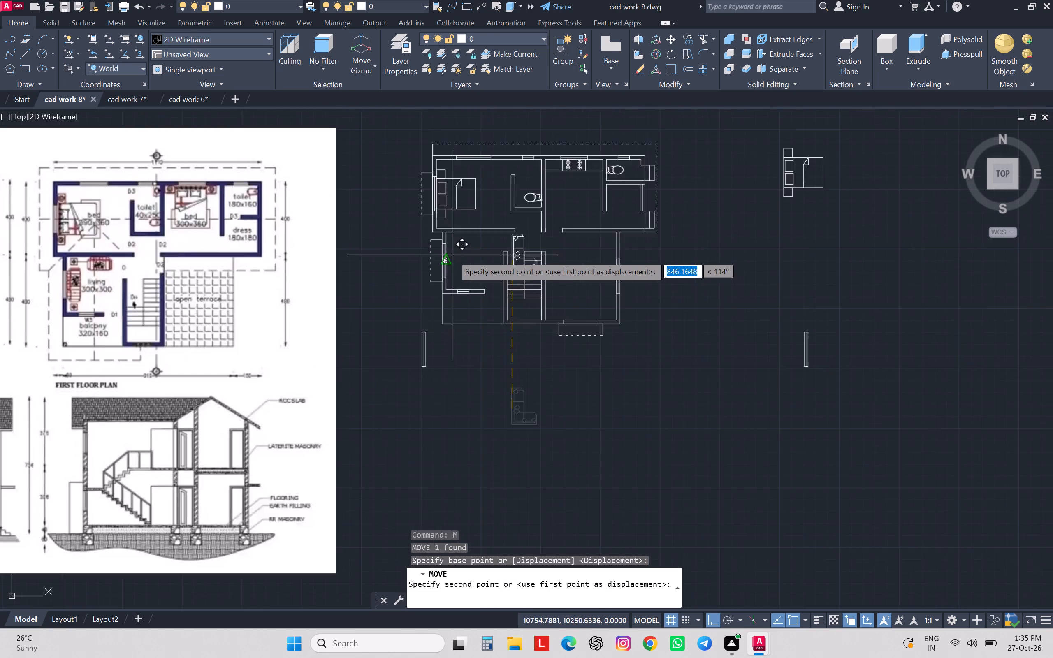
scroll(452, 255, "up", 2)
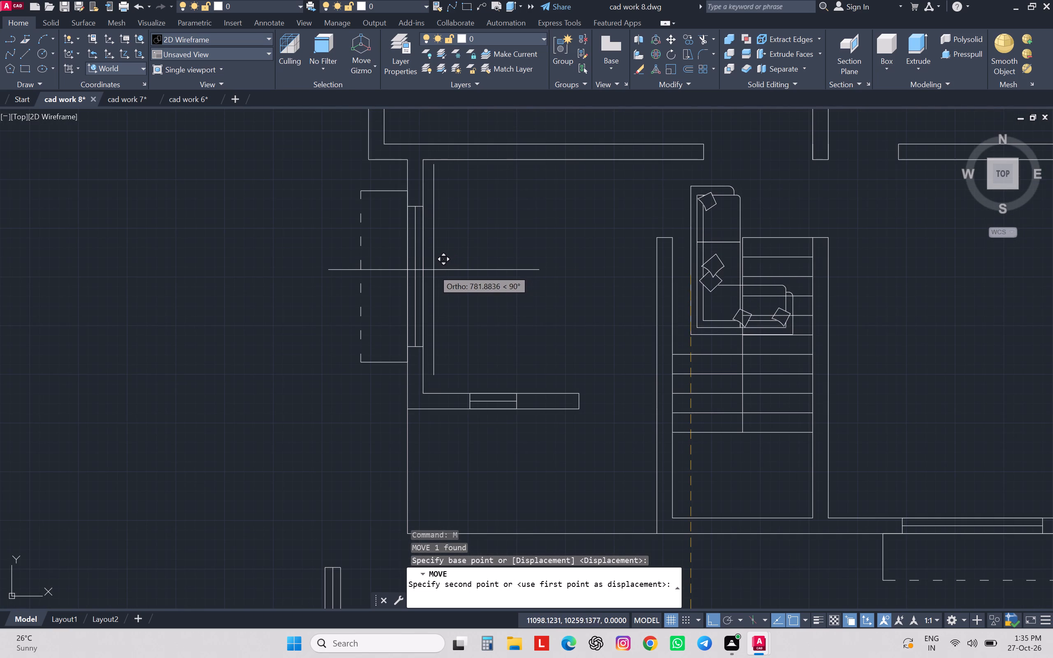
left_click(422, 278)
Compare the placed sofa's size and layout with the living room in the reference ground floor plan.
scroll(429, 277, "down", 3)
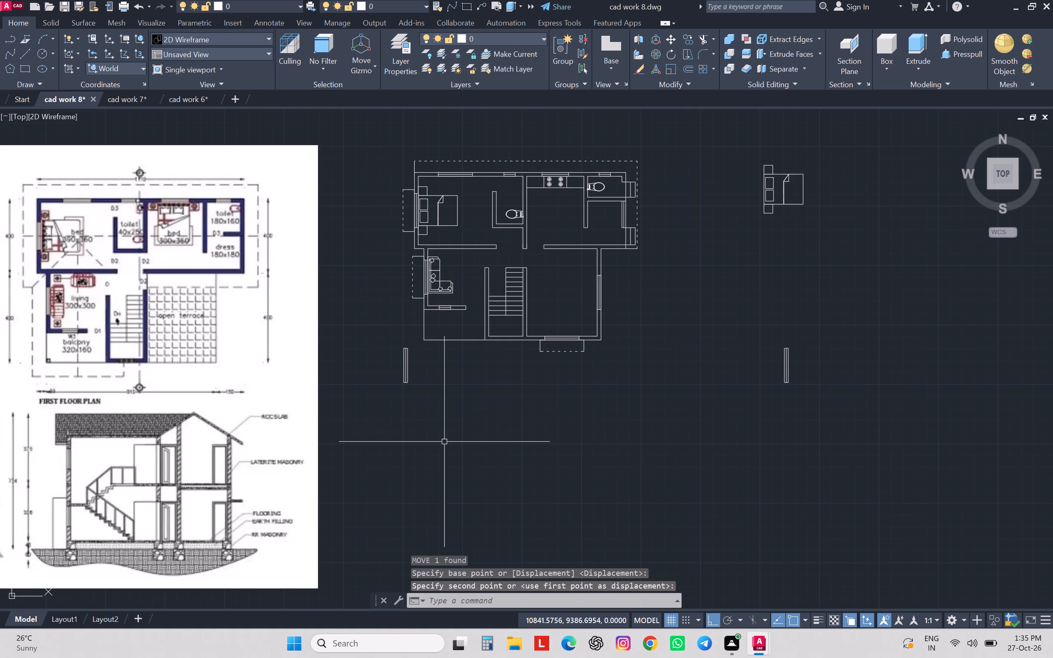
scroll(444, 442, "down", 2)
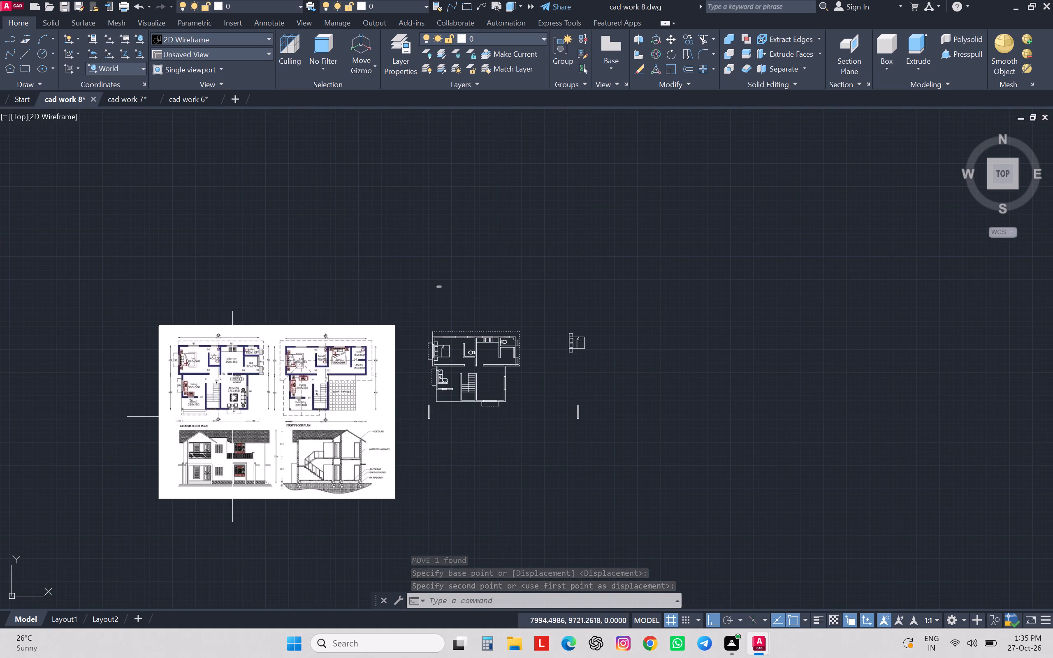
scroll(232, 416, "up", 2)
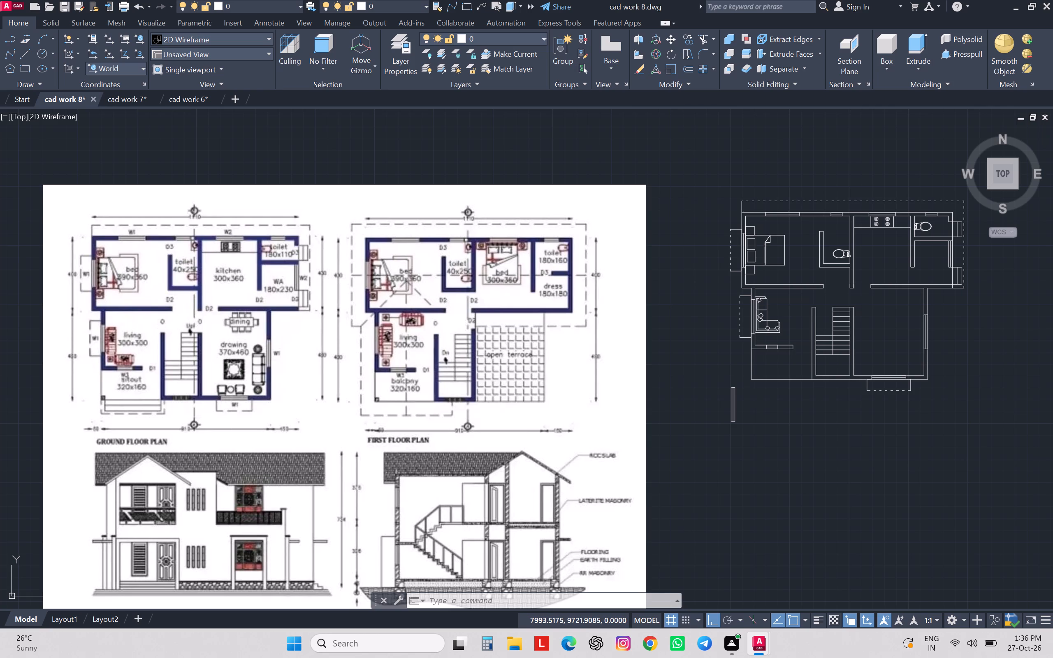
scroll(889, 369, "up", 2)
middle_click_drag(889, 369, 705, 405)
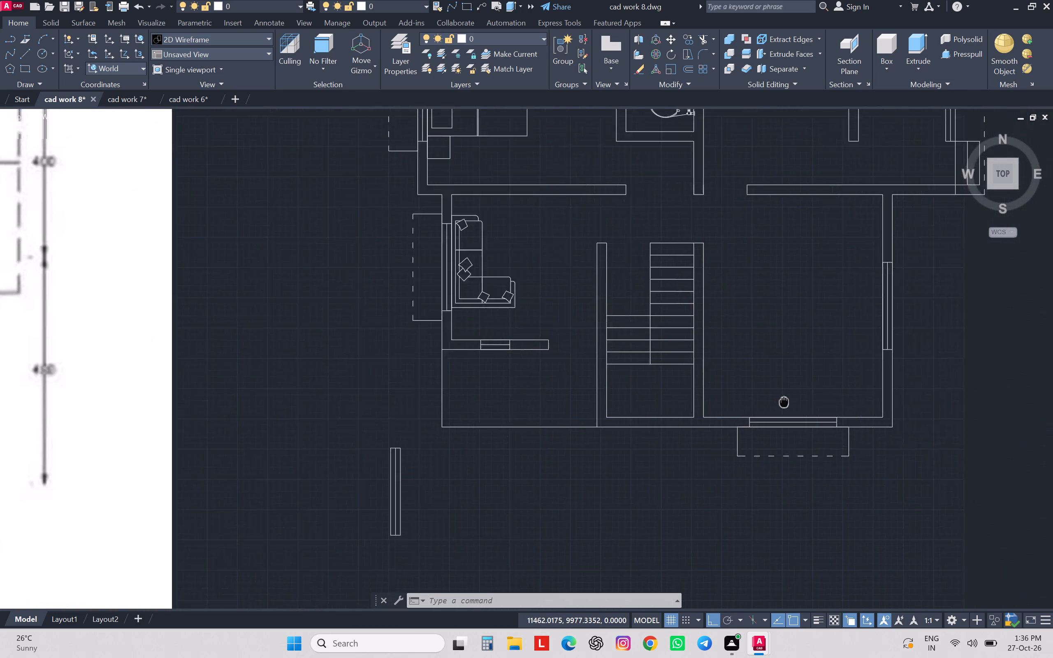
middle_click_drag(705, 405, 653, 412)
scroll(653, 412, "down", 2)
scroll(596, 391, "up", 3)
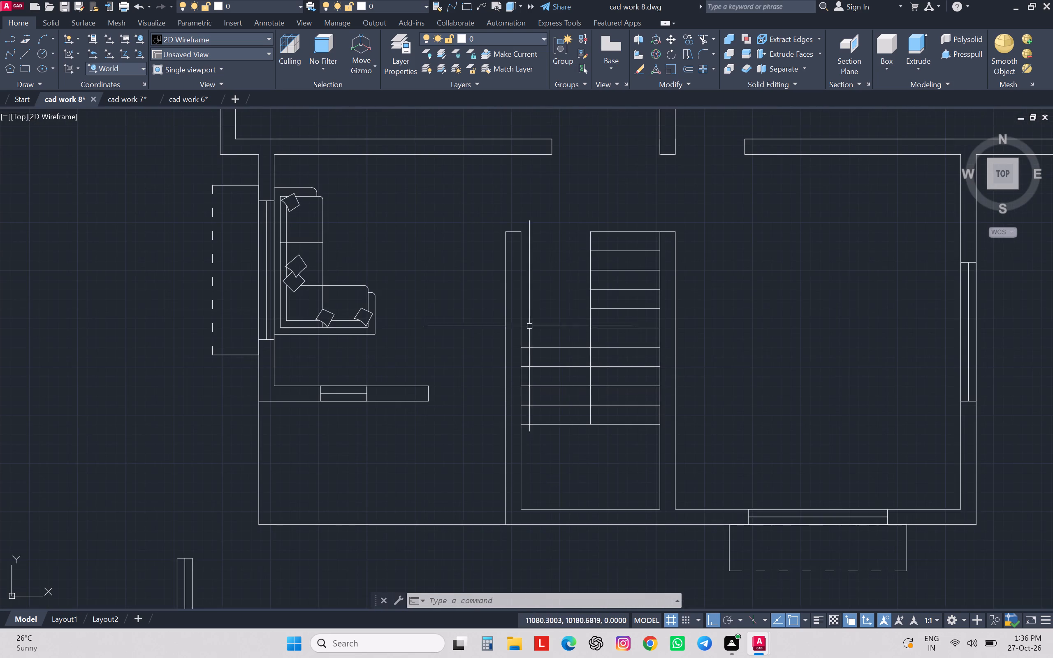
scroll(395, 260, "down", 1)
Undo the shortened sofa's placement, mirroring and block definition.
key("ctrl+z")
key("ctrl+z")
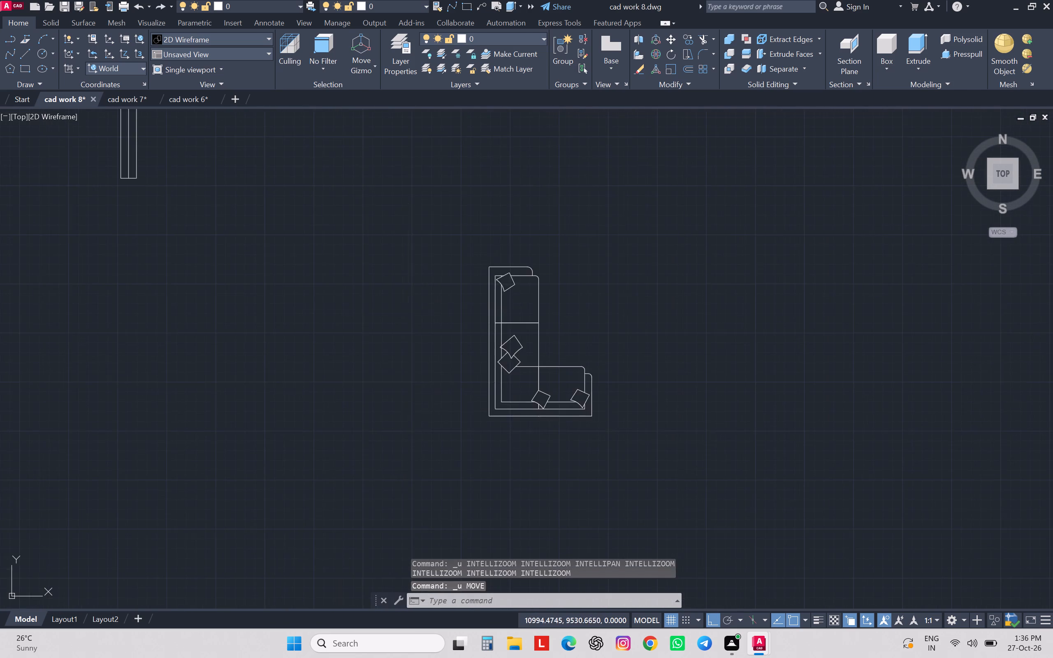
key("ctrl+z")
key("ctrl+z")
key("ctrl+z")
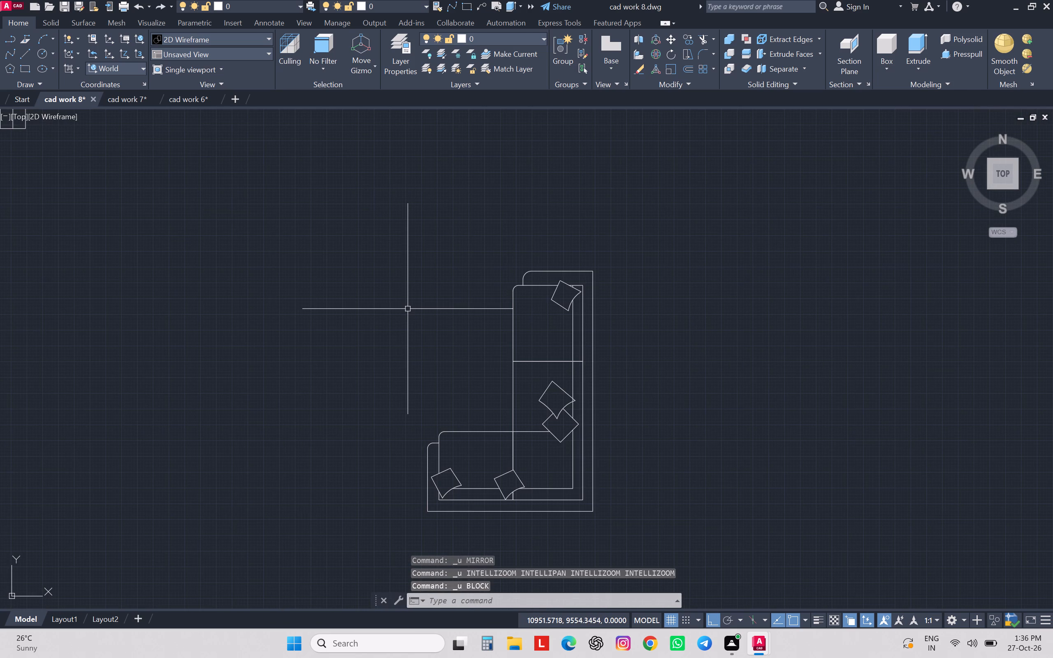
Undo the shortening edits back to the original full-length L-shaped sofa block.
key("ctrl+z")
key("ctrl+z")
key("ctrl+z")
key("ctrl+z")
key("ctrl+z")
key("ctrl+z")
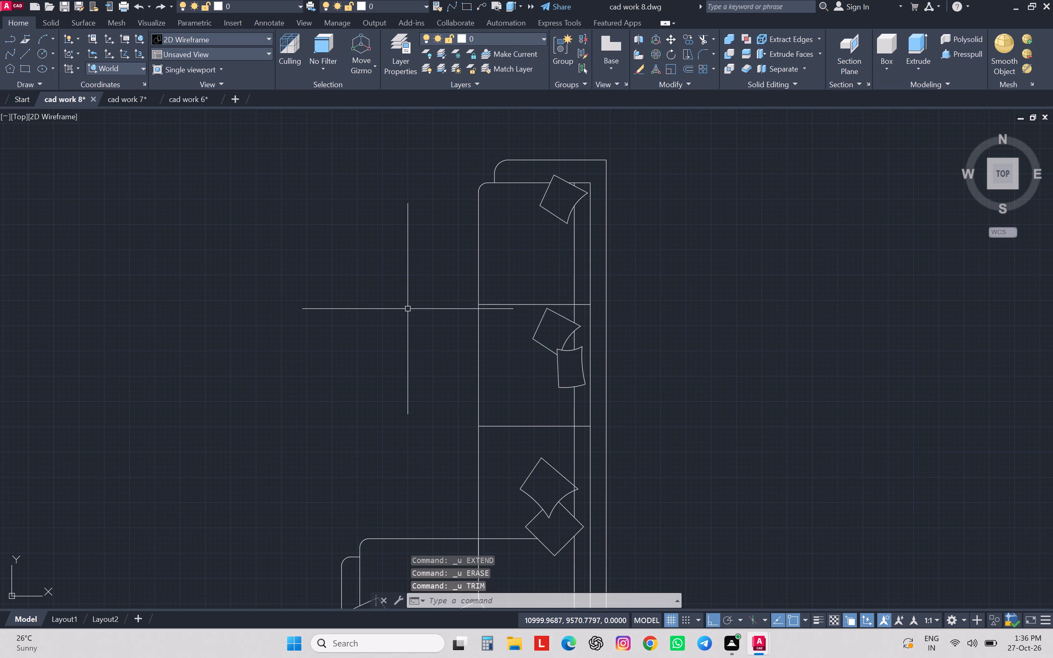
key("ctrl+z")
key("ctrl+z")
key("Escape")
key("Escape")
key("Escape")
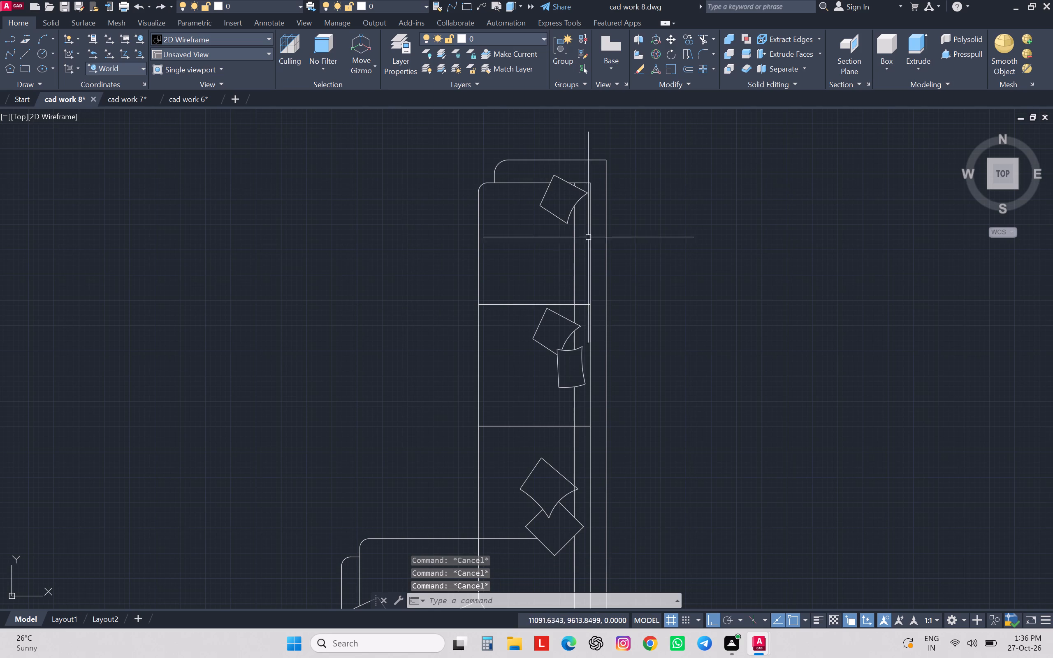
Mirror the full-length sofa block about a vertical line at its east back edge, erasing the source.
scroll(610, 206, "down", 2)
left_click(633, 171)
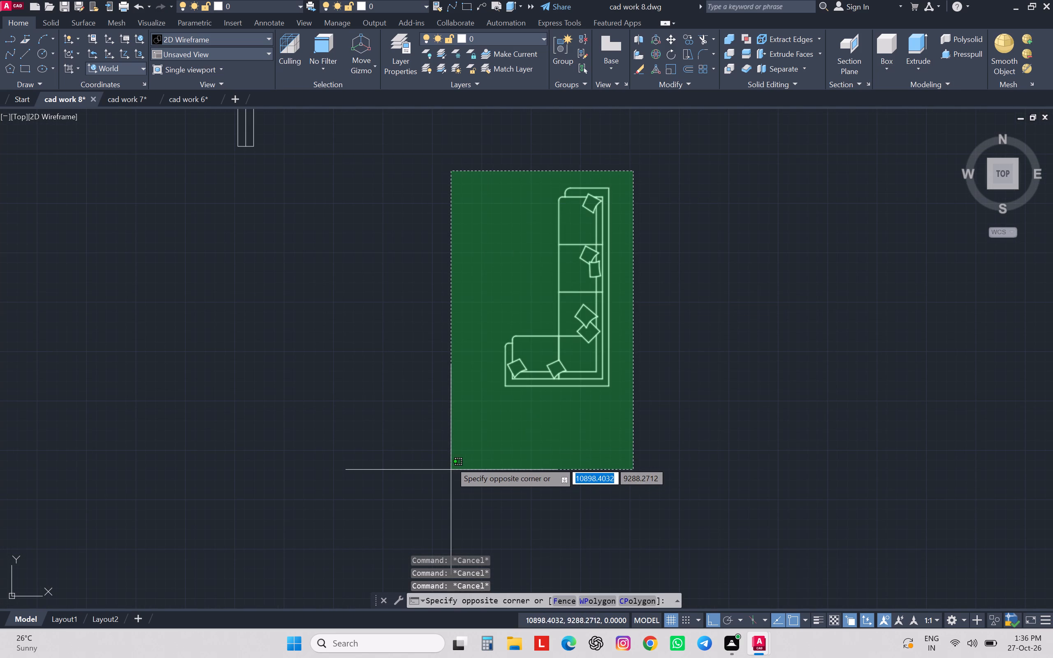
left_click(450, 440)
key("Escape")
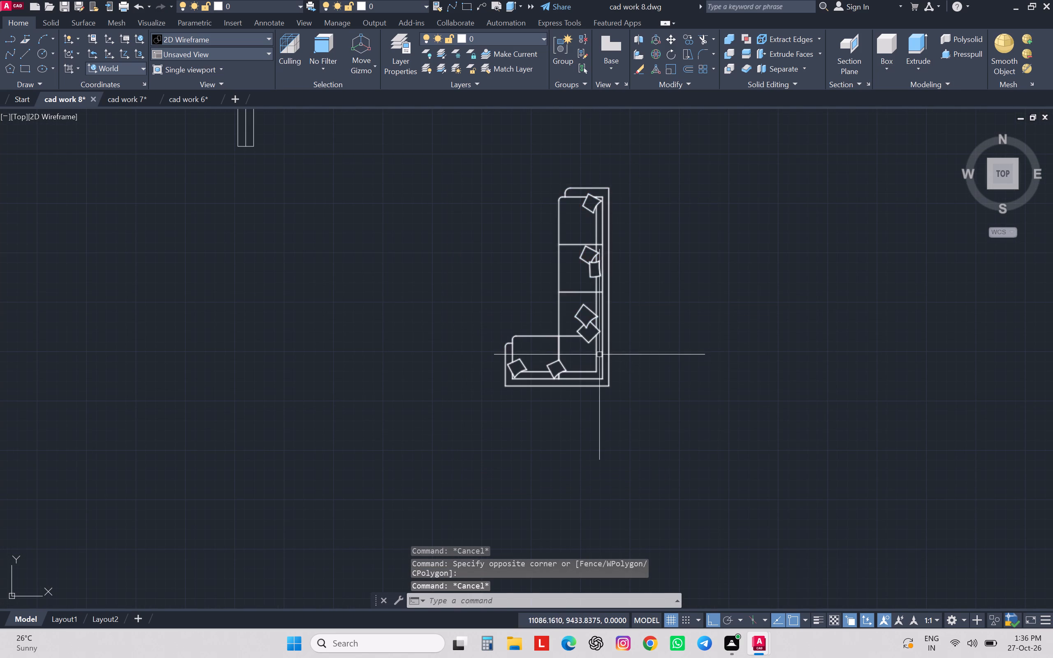
left_click(605, 358)
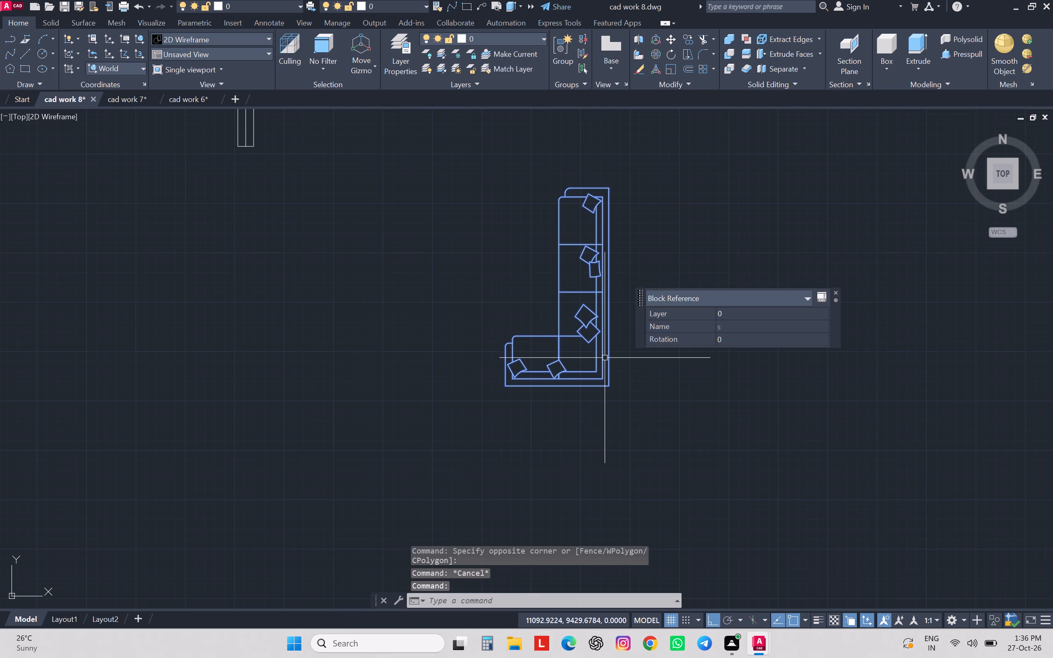
type("mi")
key("Return")
left_click(605, 358)
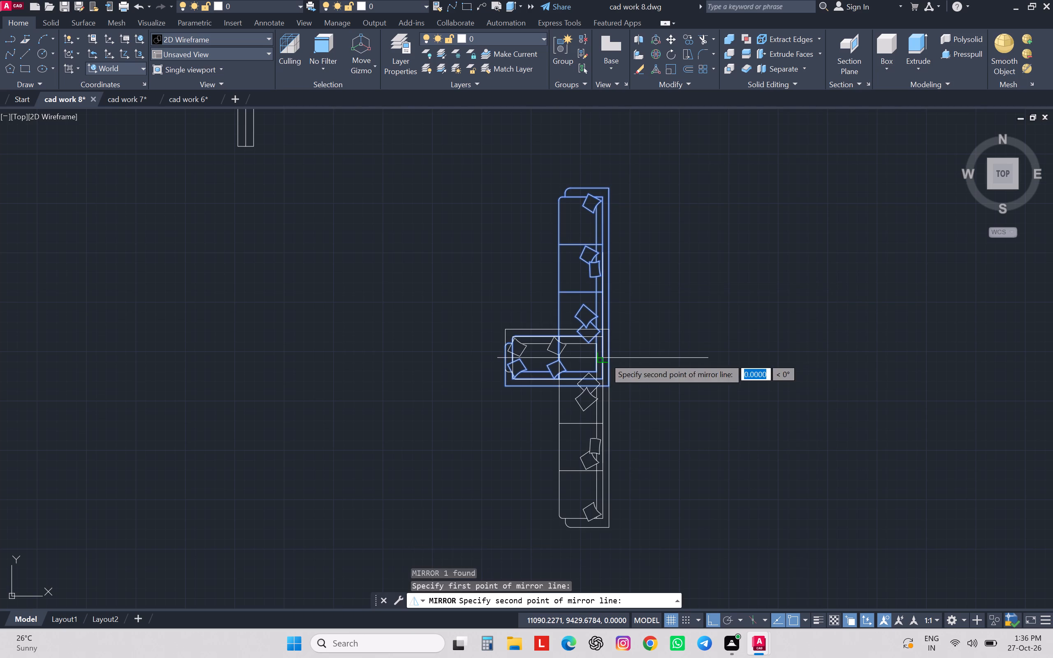
scroll(463, 426, "down", 2)
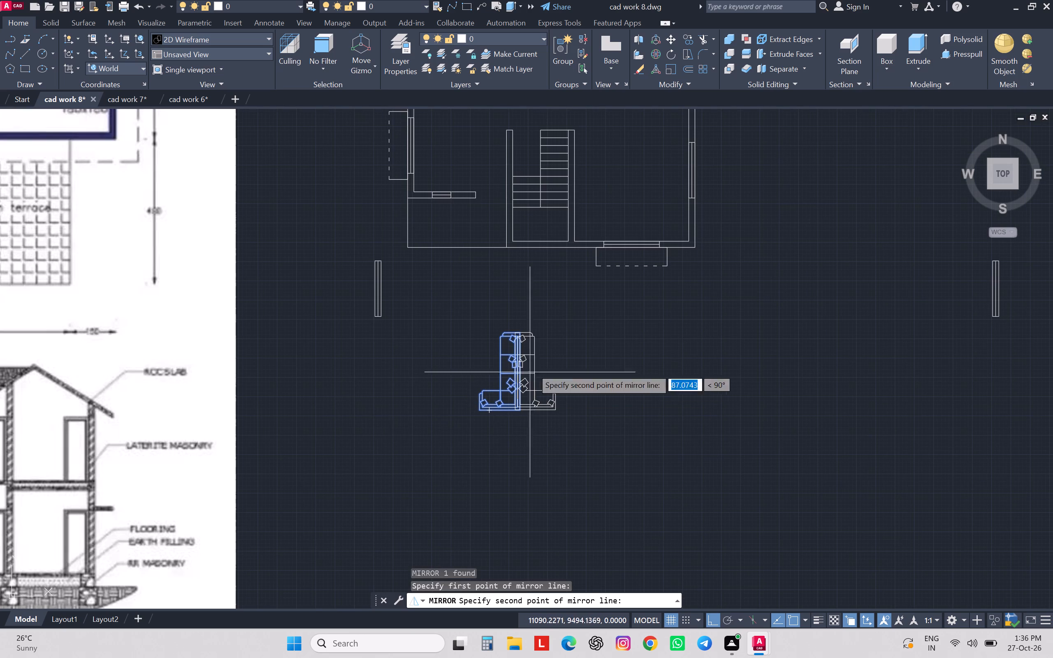
left_click(550, 343)
left_click_drag(568, 375, 550, 343)
Move the mirrored sofa by its southwest corner onto the living room's inner southwest wall corner.
key("m")
key("Return")
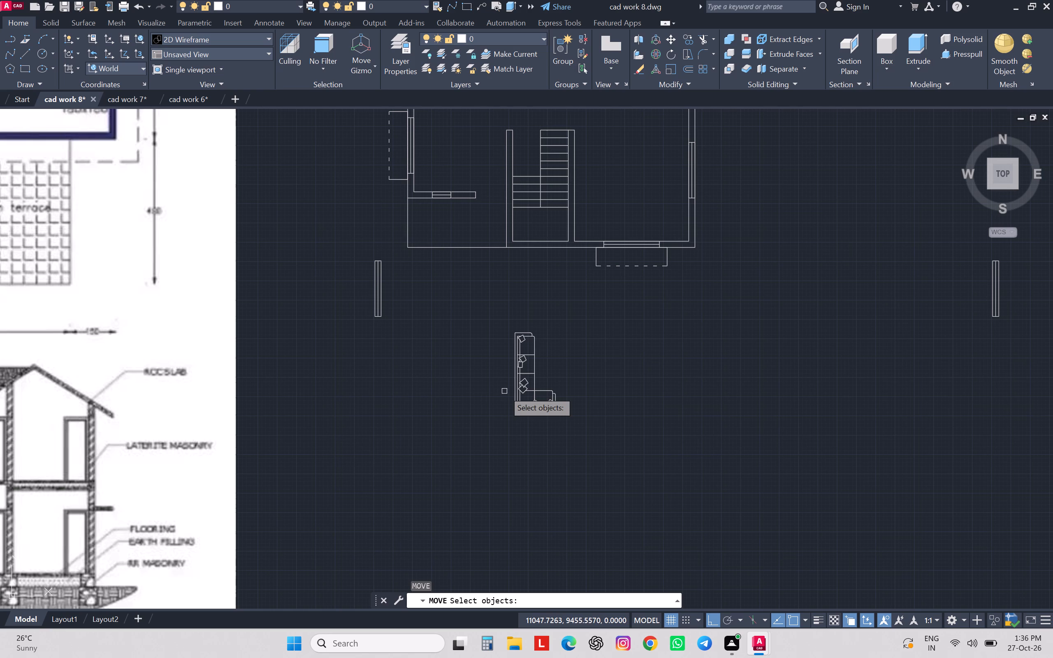
scroll(521, 413, "up", 3)
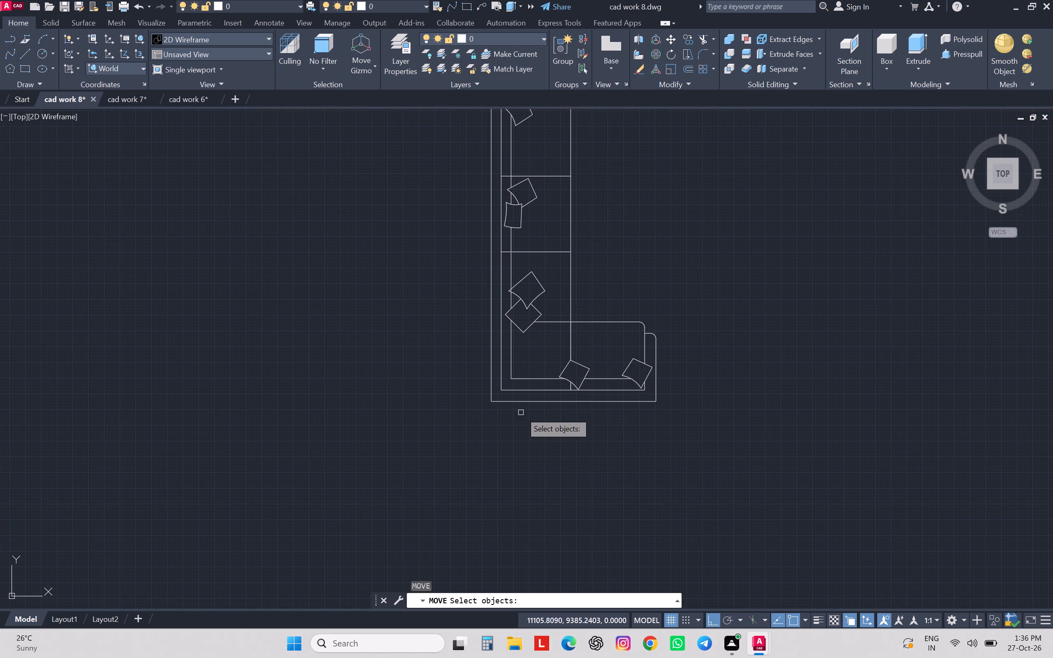
left_click(524, 404)
key("Return")
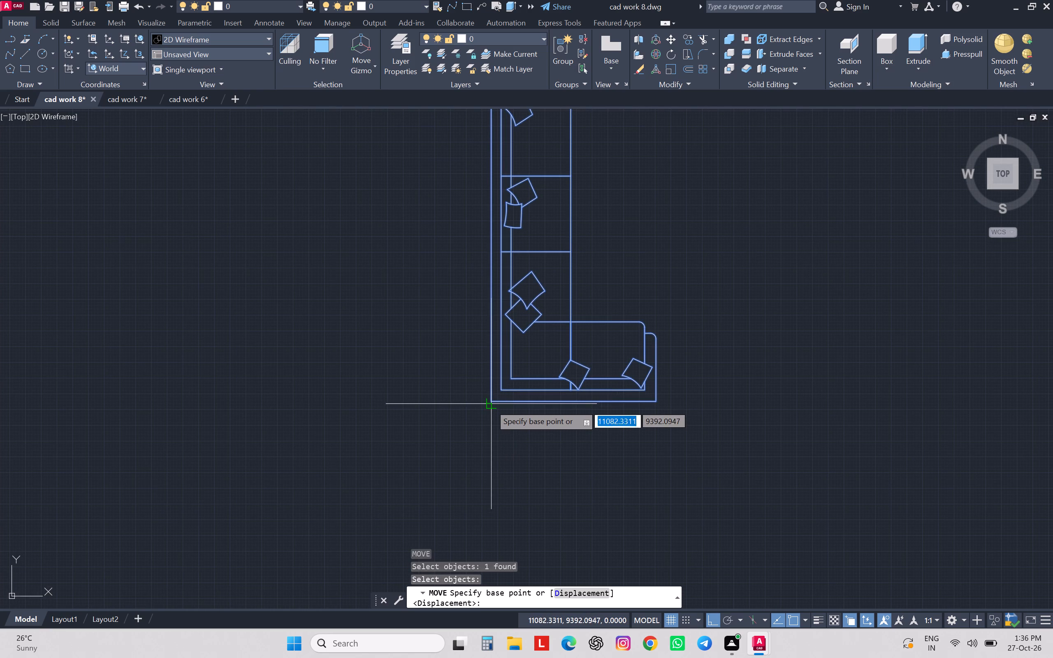
left_click(494, 398)
scroll(494, 398, "down", 6)
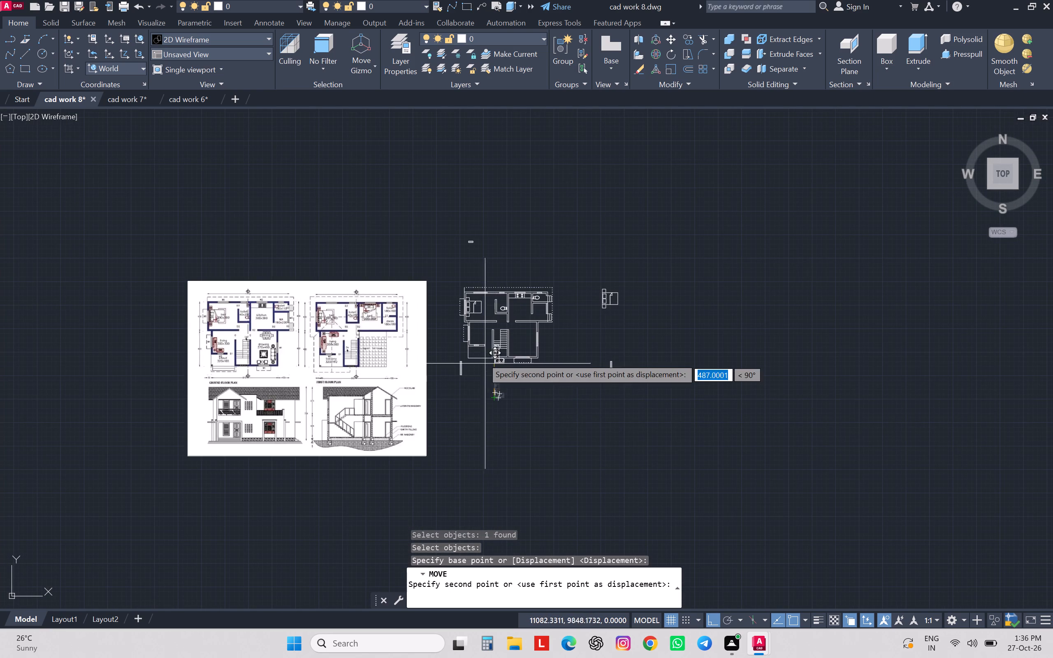
scroll(476, 347, "up", 4)
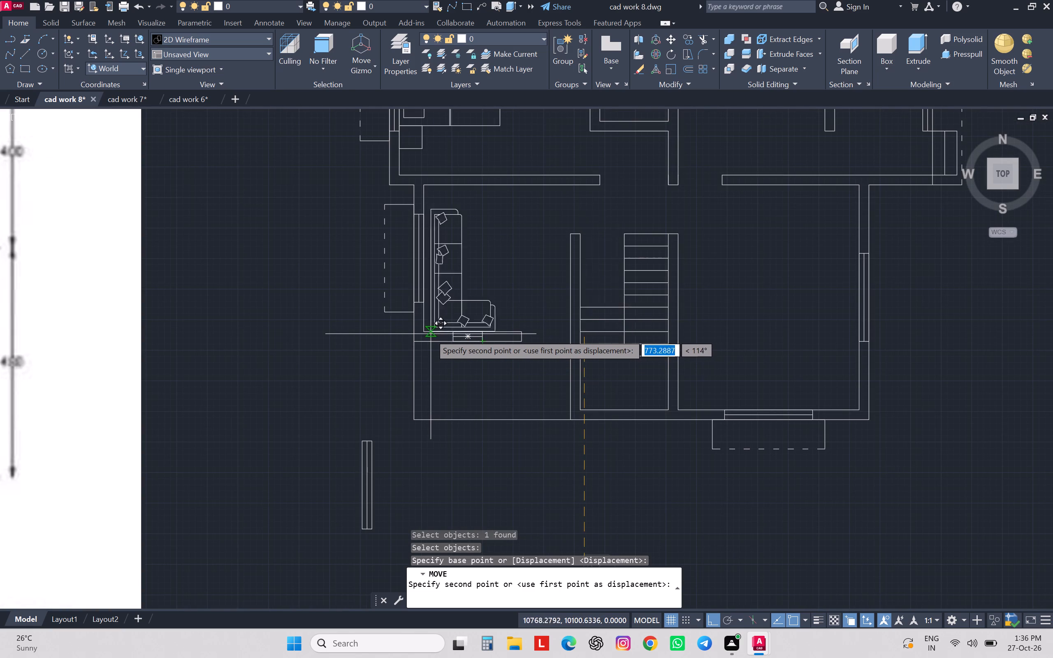
left_click(427, 332)
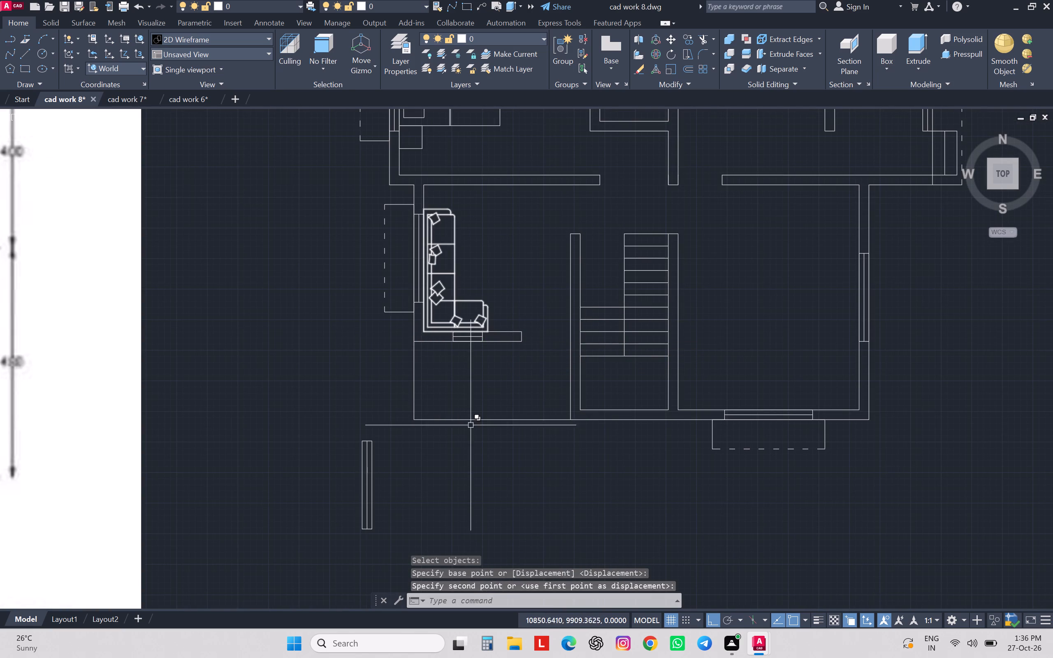
key("Escape")
key("Escape")
Move the L-shaped sofa diagonally off the living room's southwest wall corner, leaving a small gap to the west and south walls.
left_click(463, 321)
key("m")
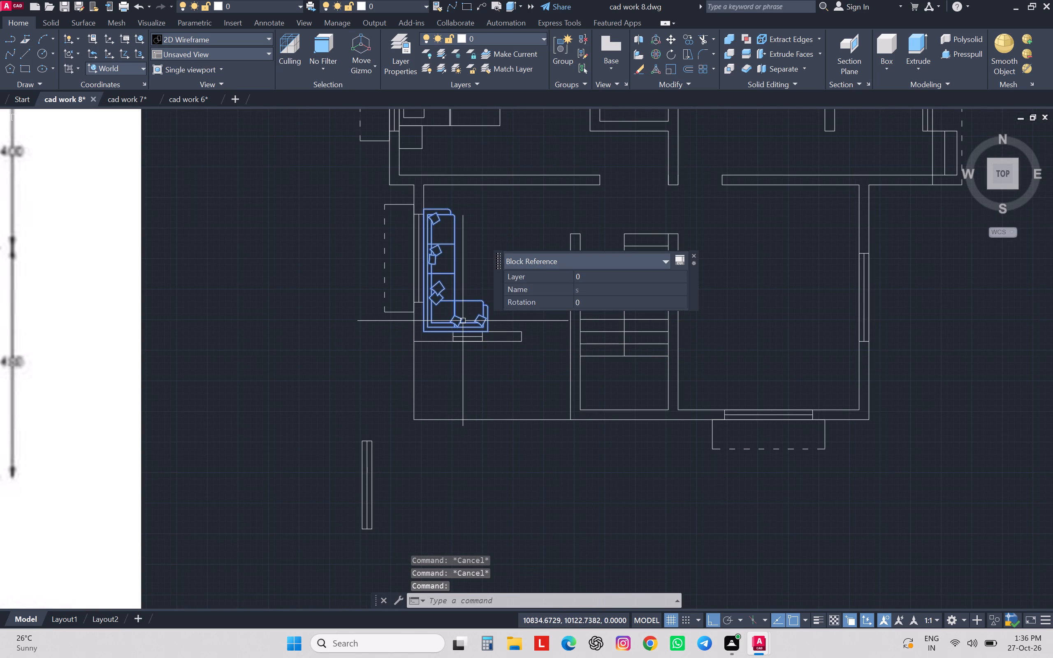
key("Return")
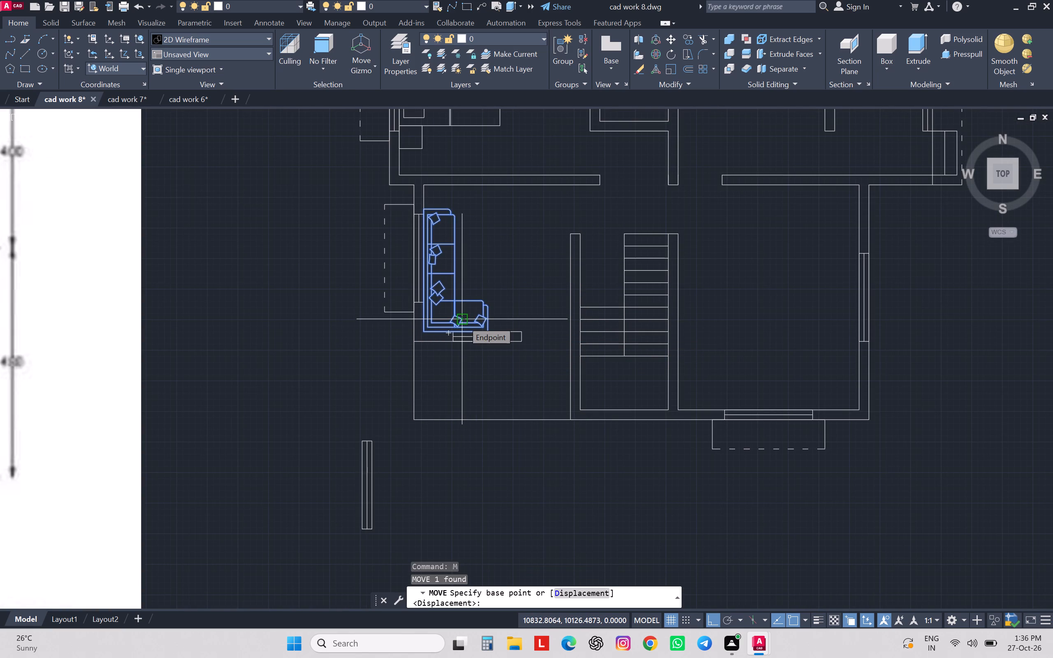
key("F3")
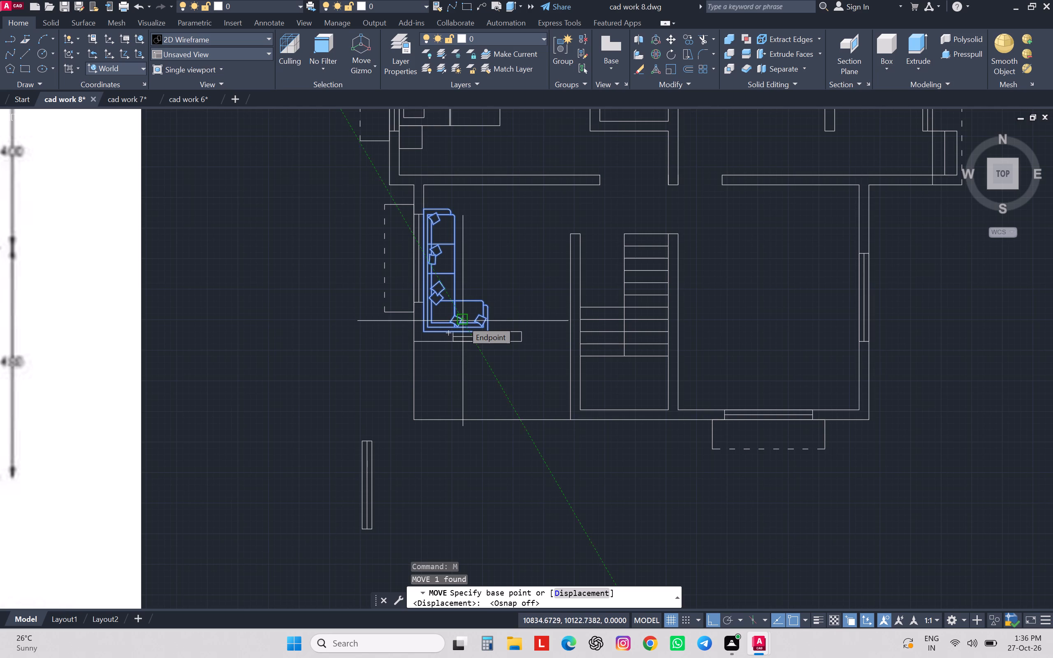
scroll(433, 318, "up", 2)
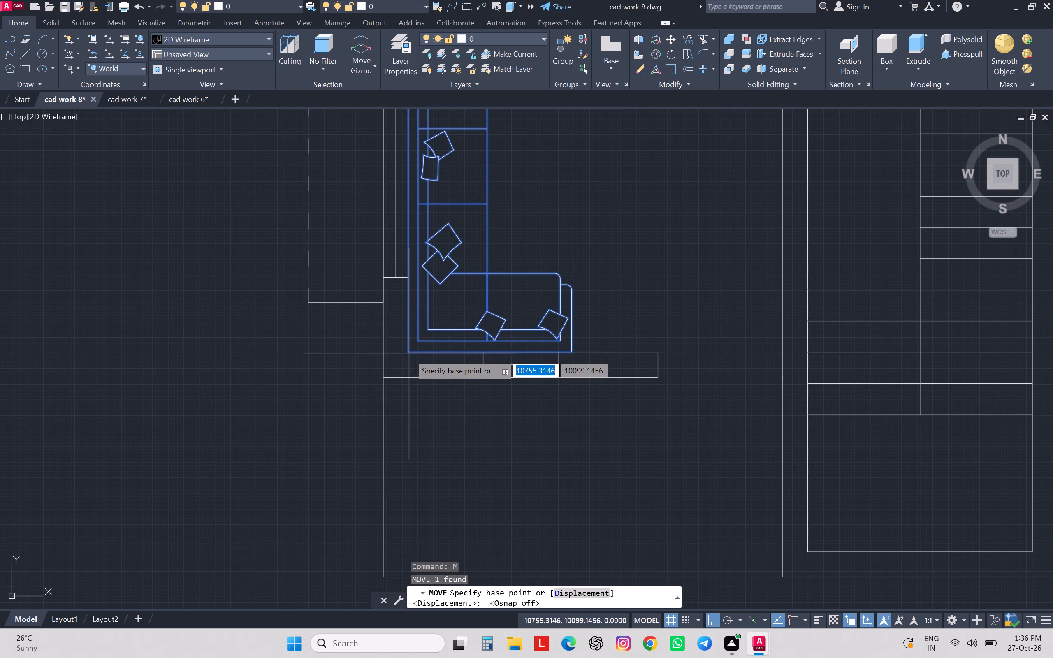
key("F3")
left_click(409, 354)
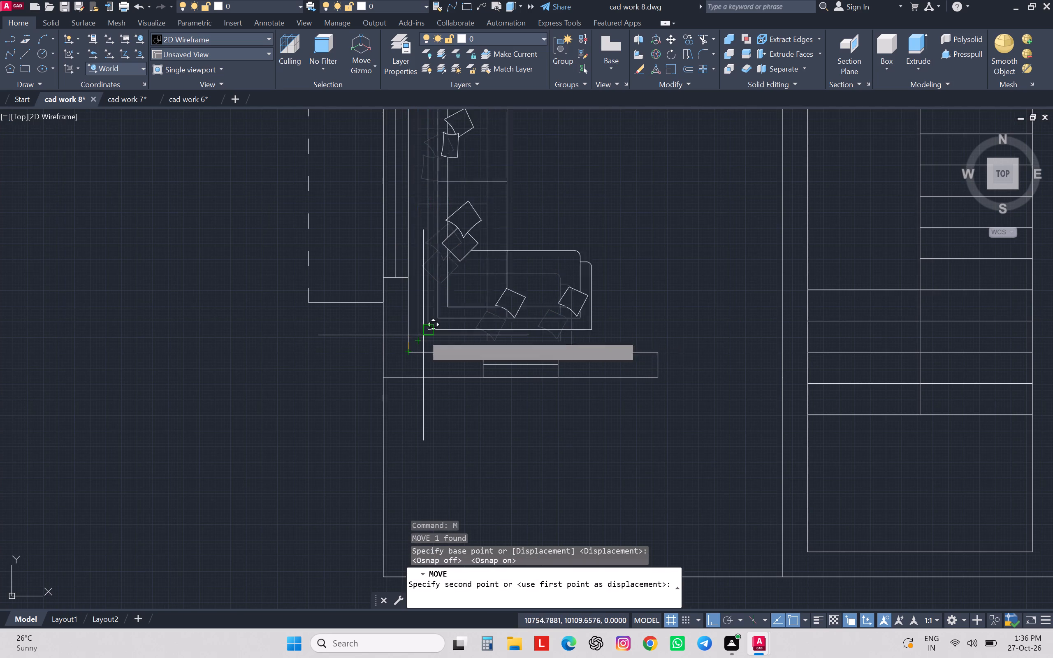
key("F8")
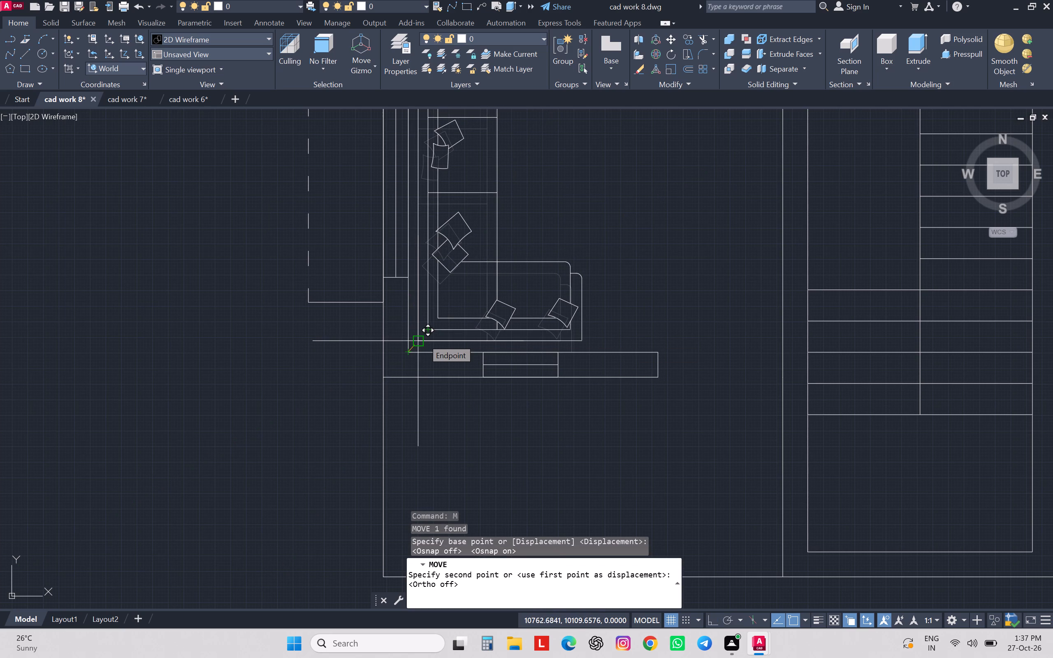
left_click(423, 339)
scroll(494, 393, "up", 1)
scroll(494, 393, "down", 2)
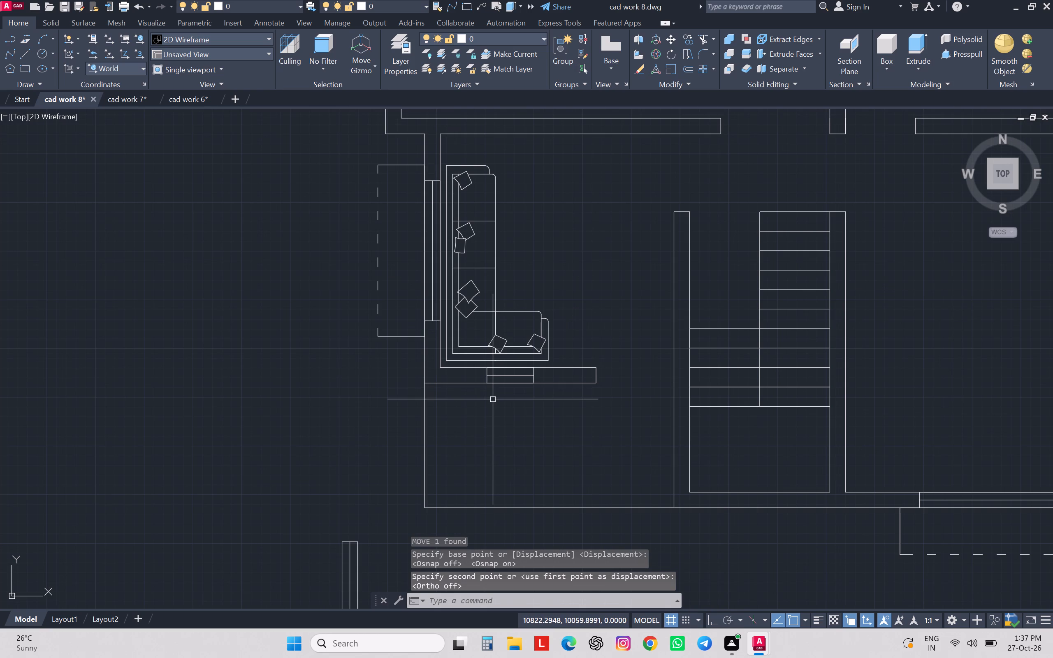
Copy the two-seater and three-seater sofa blocks from the family room of the cad work 6 drawing.
scroll(492, 399, "down", 3)
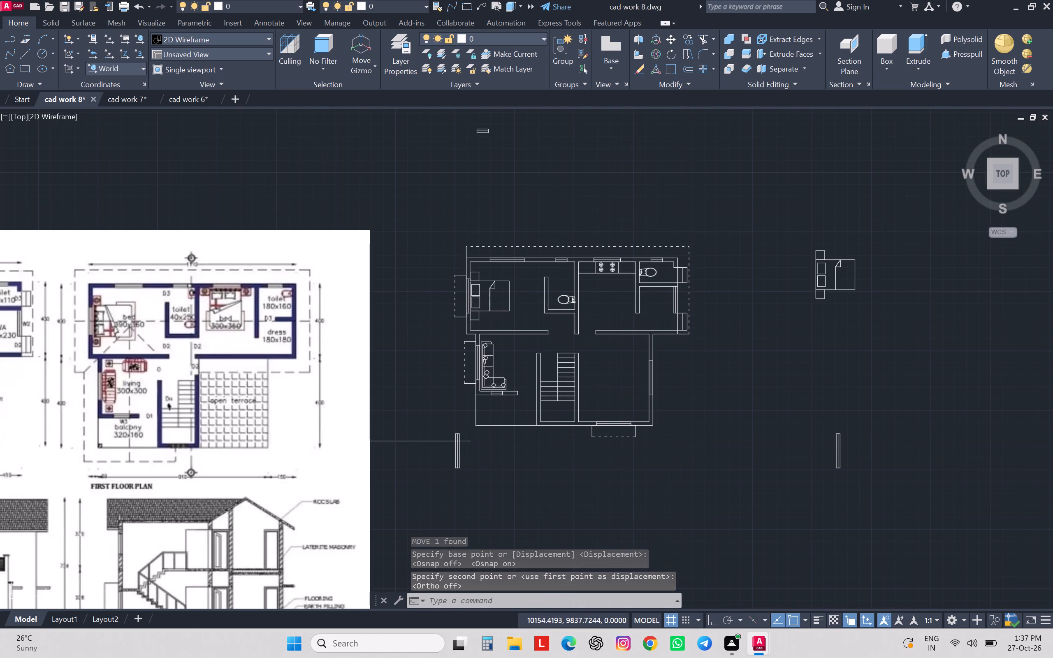
scroll(364, 441, "down", 1)
scroll(322, 456, "up", 1)
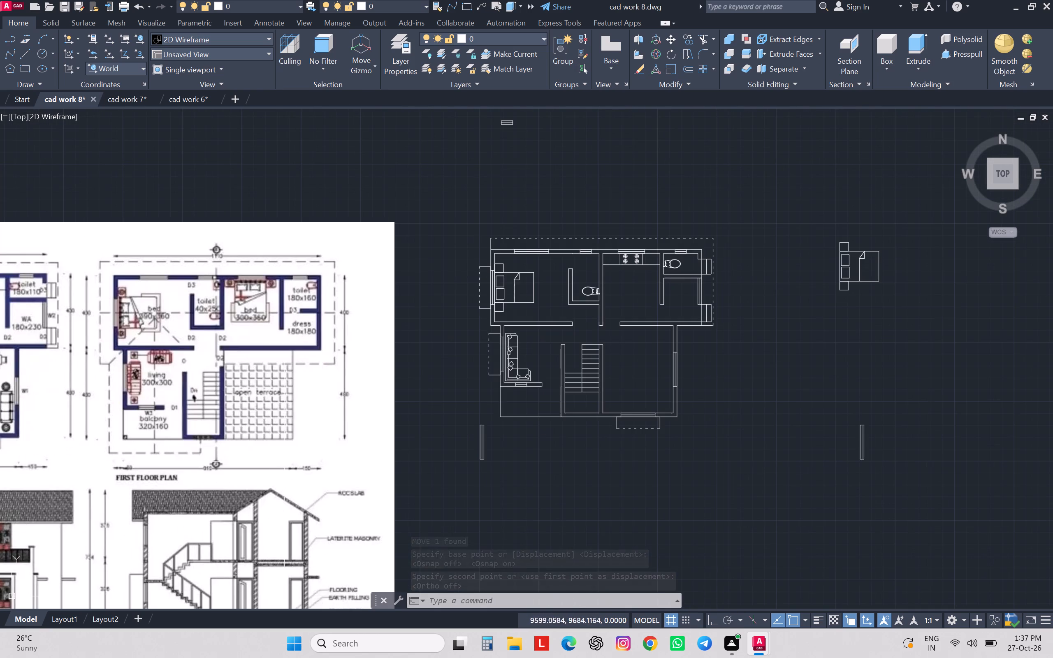
scroll(190, 434, "down", 2)
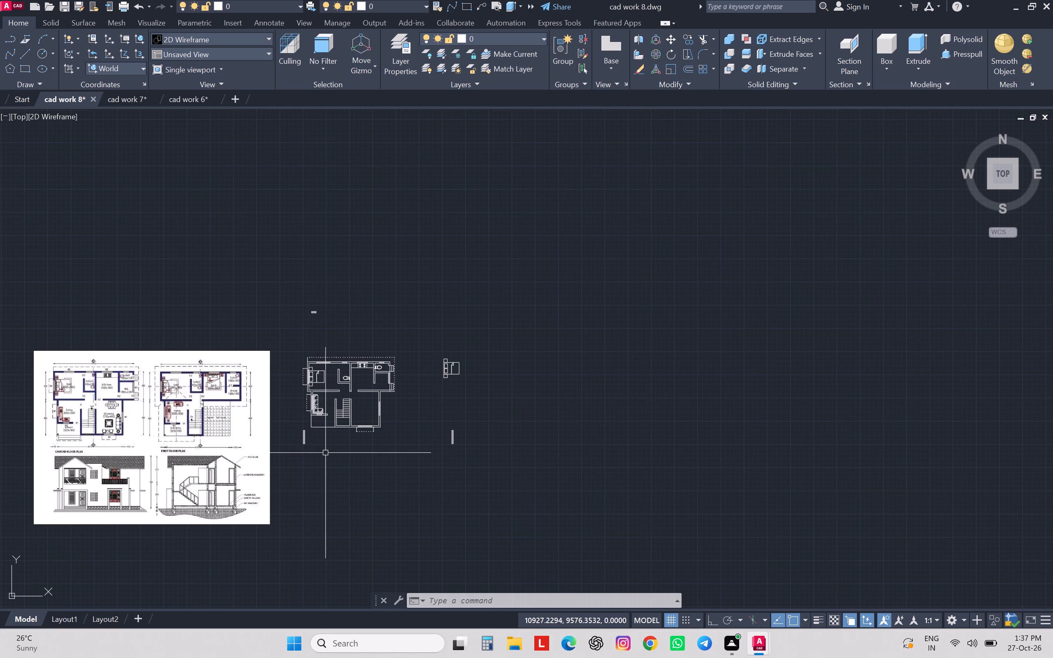
scroll(106, 427, "up", 2)
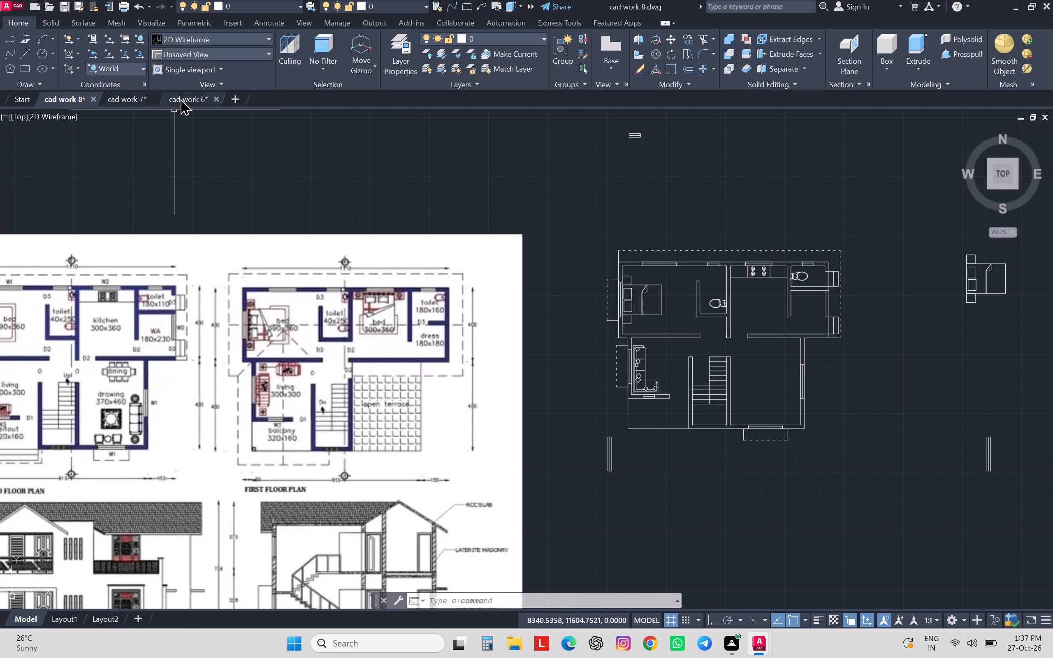
left_click(180, 98)
scroll(382, 273, "down", 2)
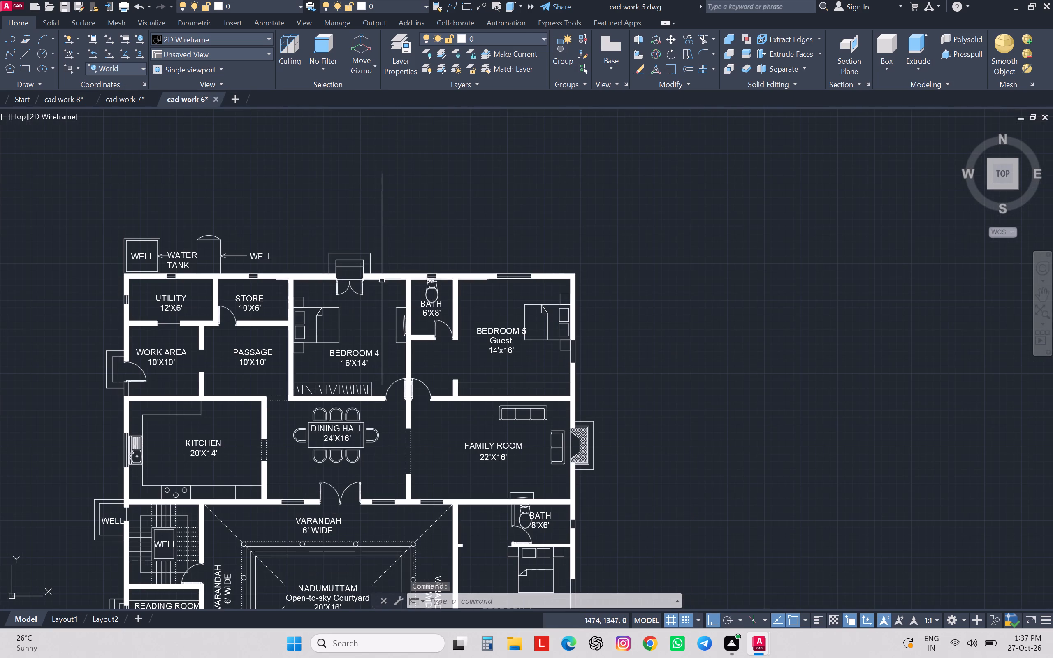
left_click(564, 443)
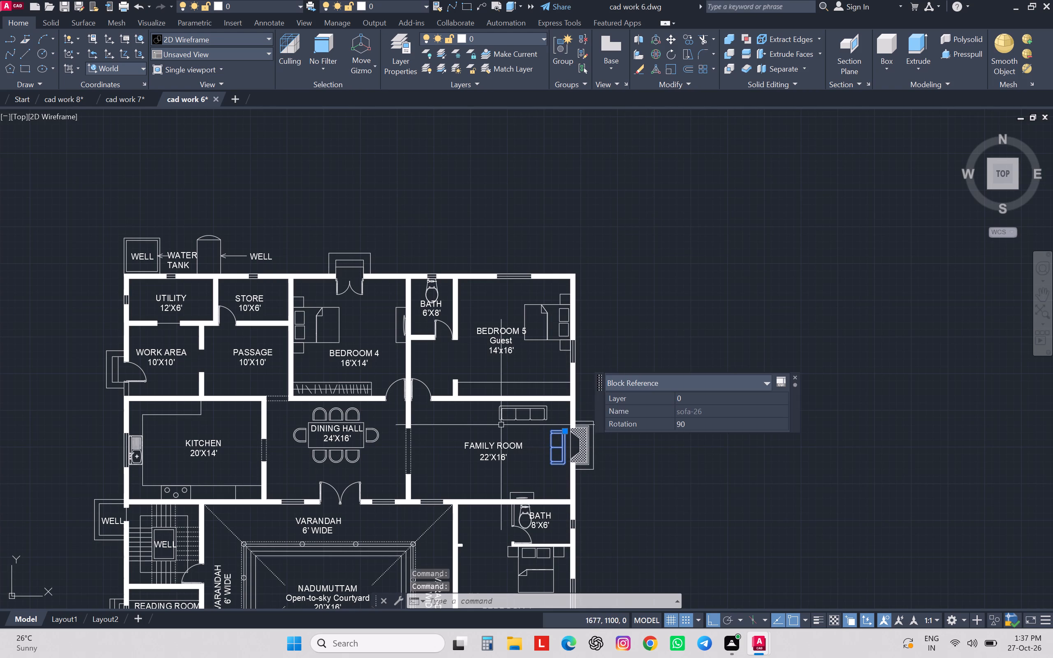
left_click(503, 419)
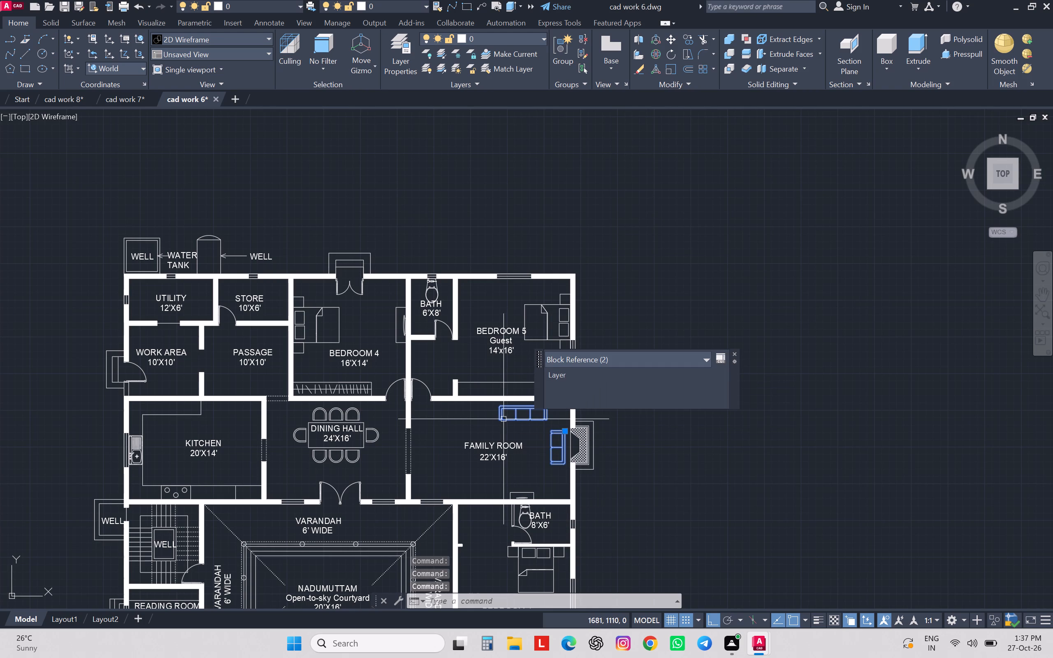
key("ctrl+c")
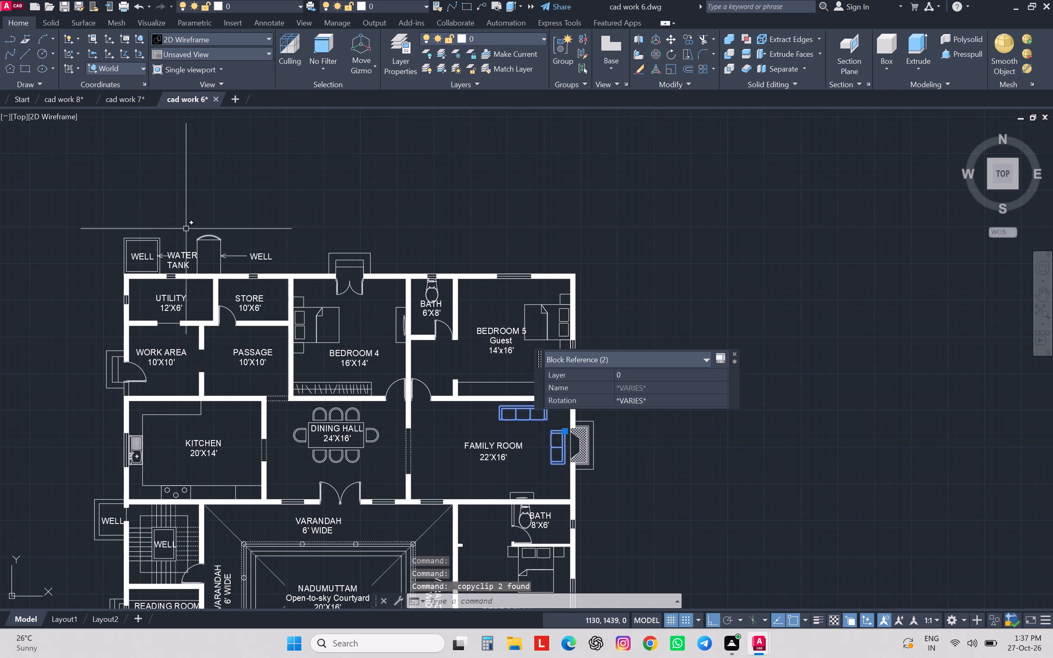
Paste the two copied sofas into the cad work 8 drawing, just outside the drawing room's east wall.
left_click(79, 101)
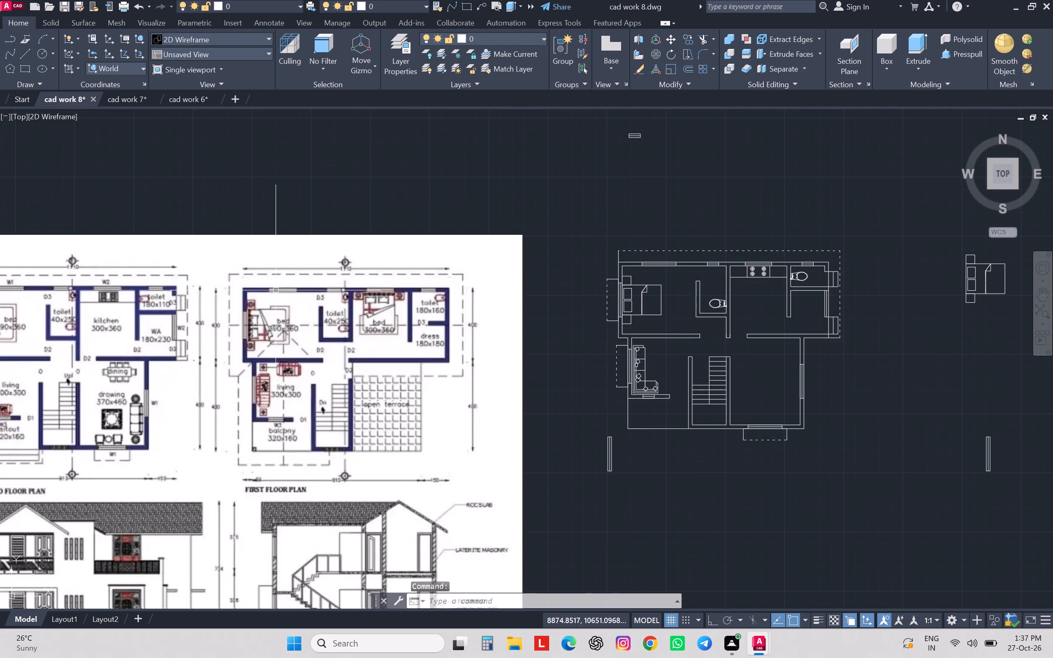
key("ctrl+v")
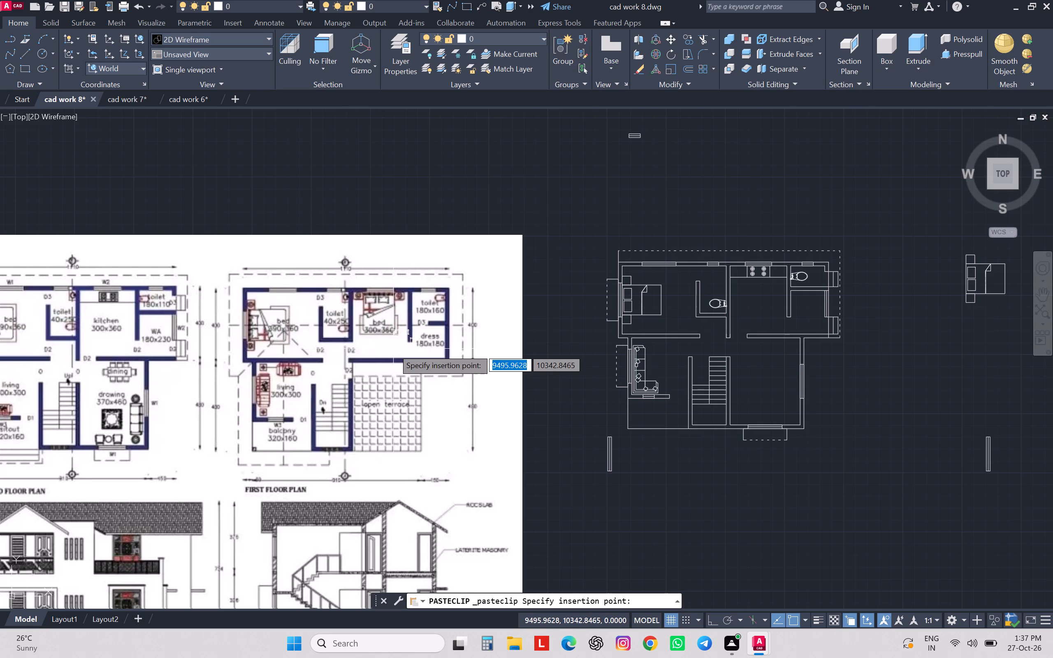
scroll(551, 394, "down", 2)
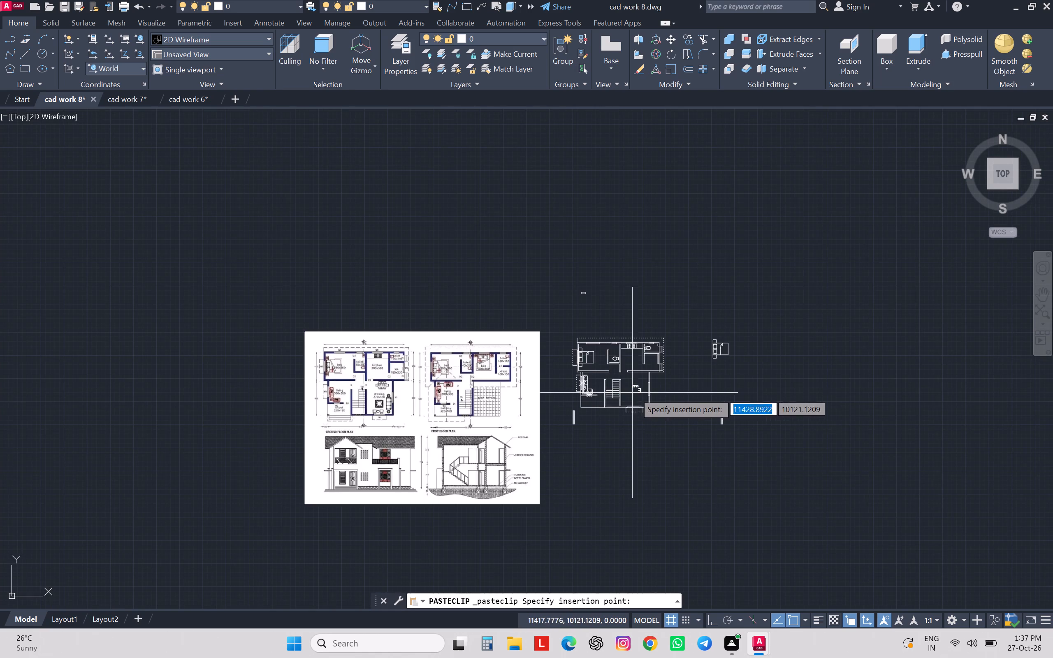
scroll(643, 381, "up", 1)
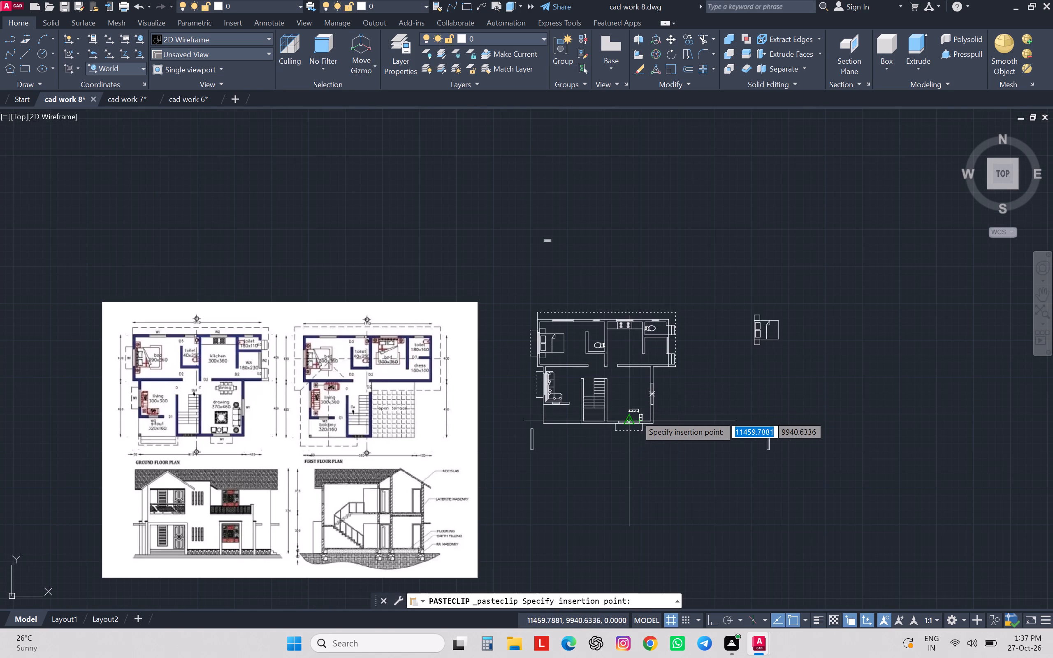
scroll(651, 417, "up", 1)
left_click(676, 414)
key("Escape")
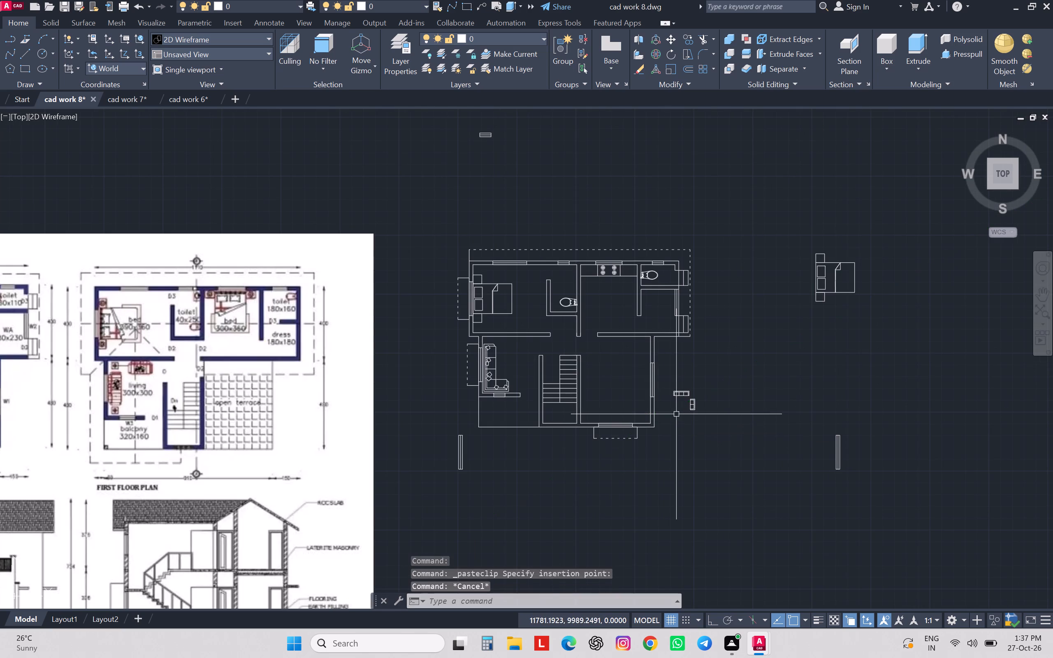
key("Escape")
key("Escape")
key("Escape")
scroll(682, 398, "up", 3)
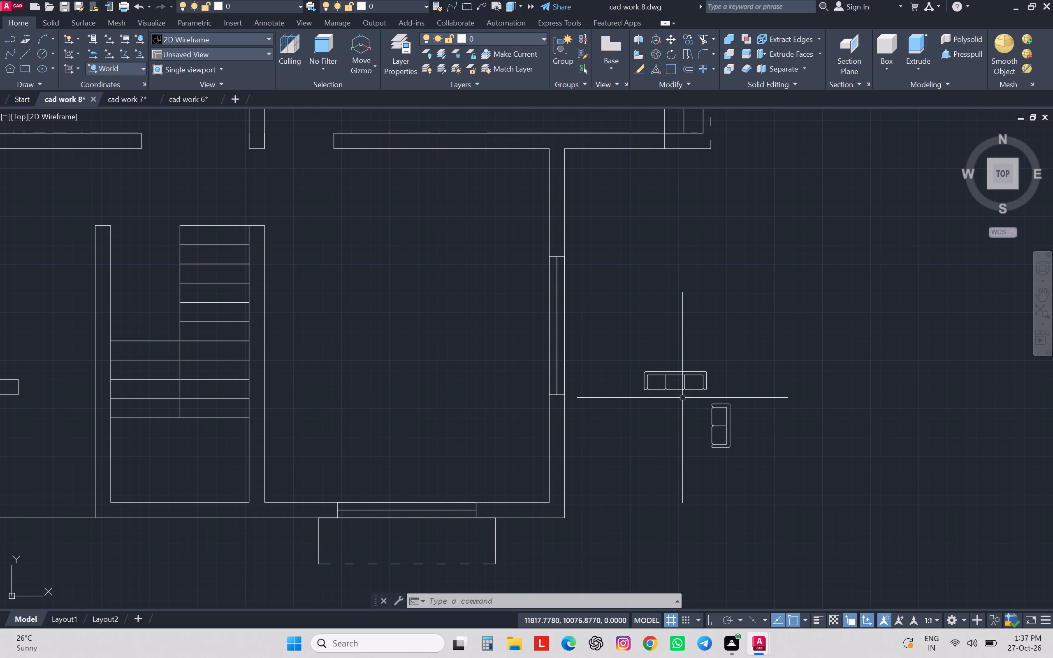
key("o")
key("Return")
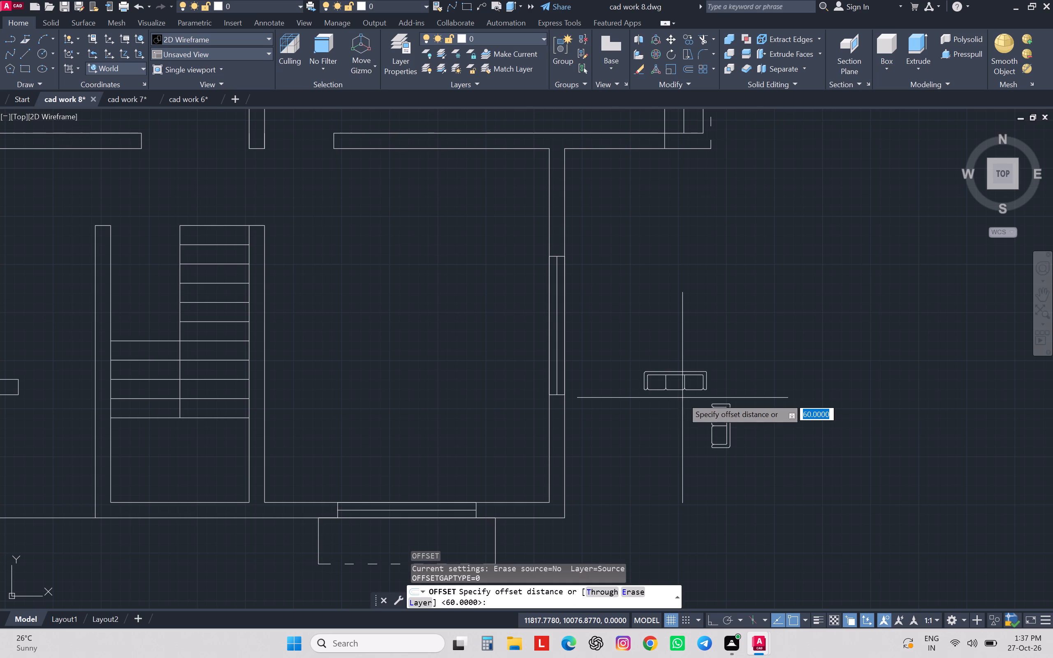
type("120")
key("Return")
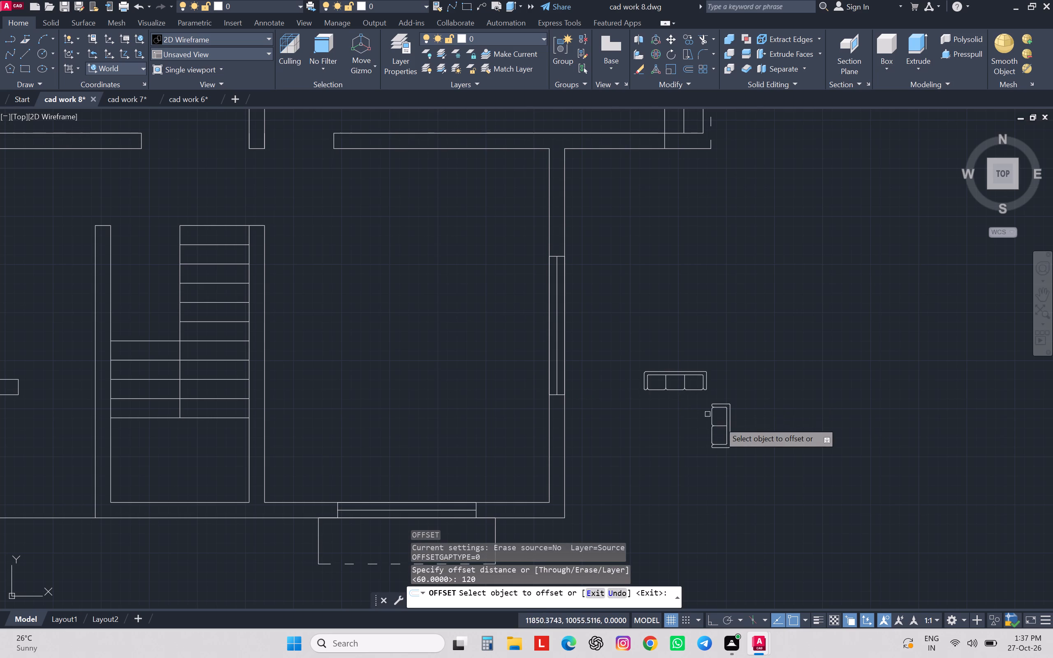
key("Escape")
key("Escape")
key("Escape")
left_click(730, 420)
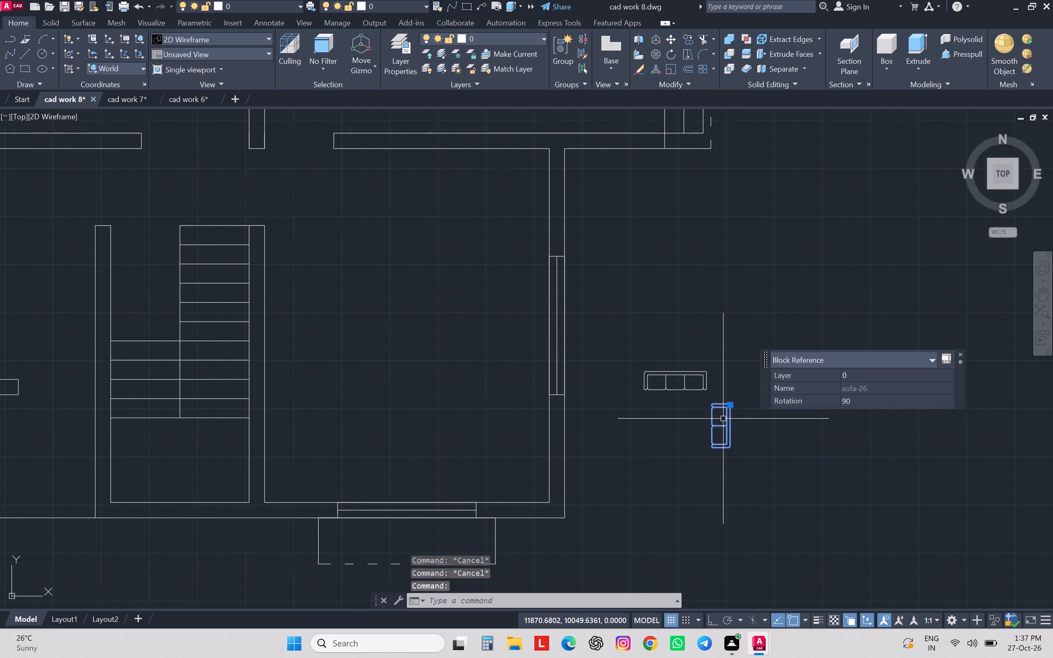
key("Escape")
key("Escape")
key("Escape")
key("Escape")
Measure the pasted two-seater sofa along its seat and outer back edge with temporary aligned dimensions.
type("da")
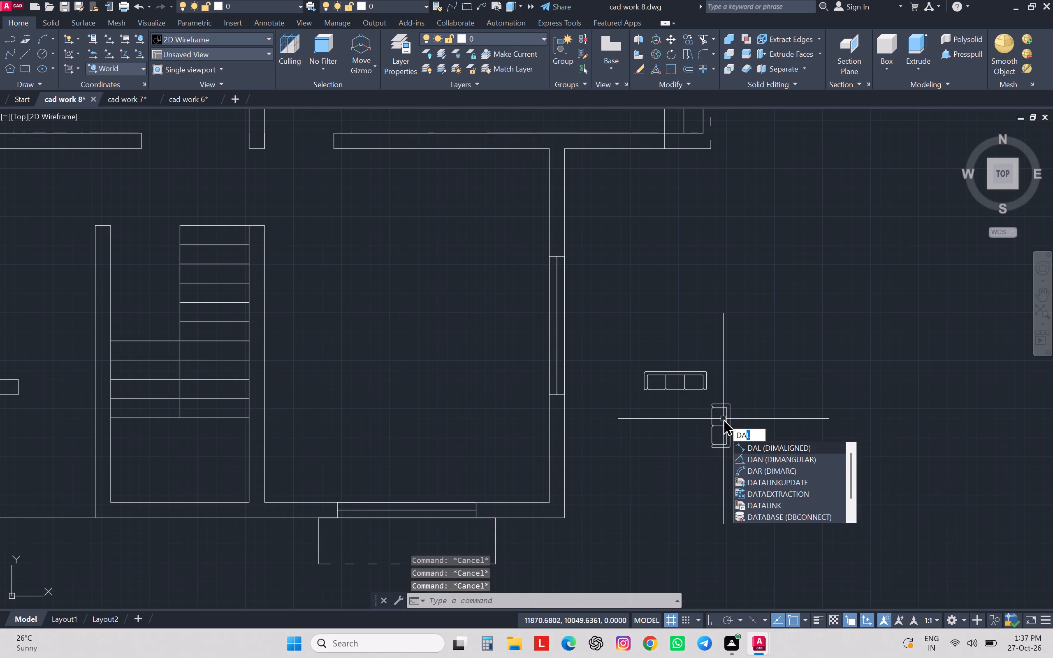
key("Return")
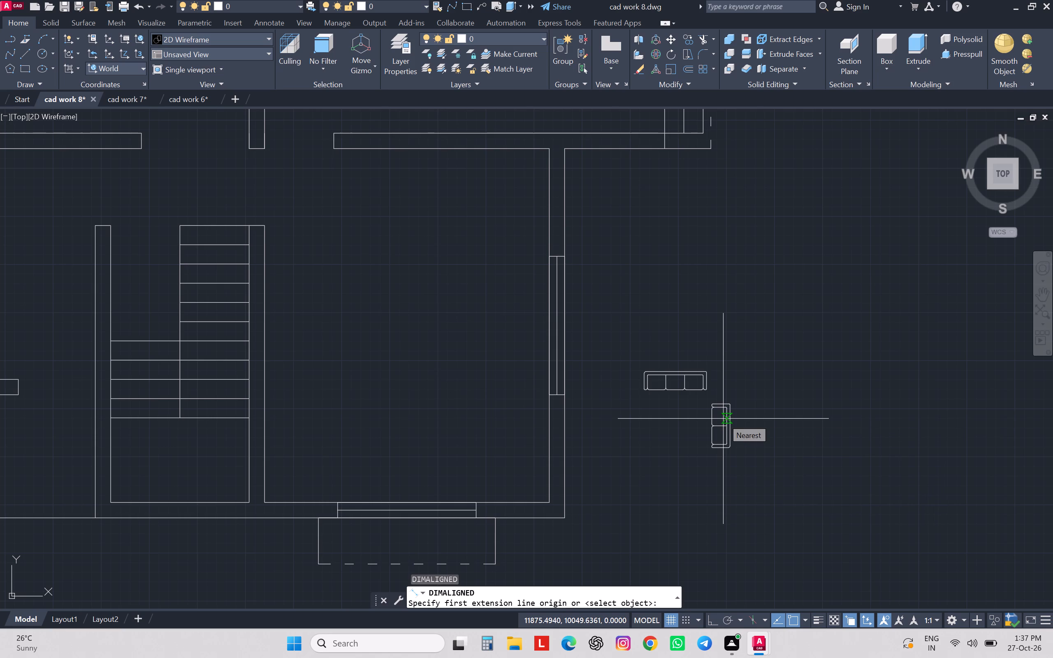
scroll(730, 456, "up", 2)
scroll(730, 456, "down", 1)
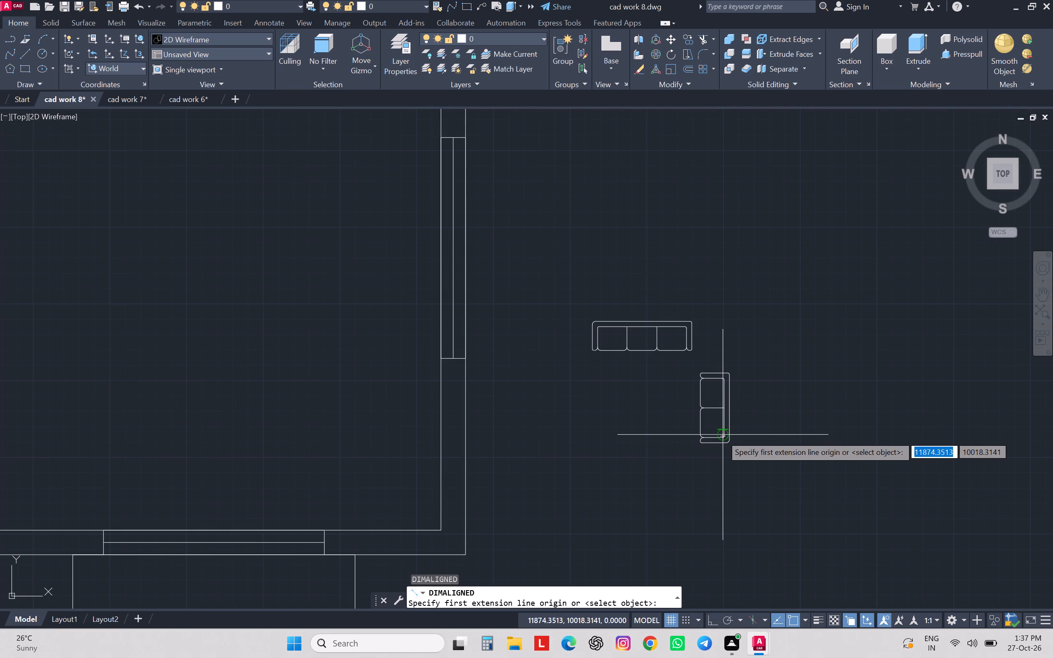
left_click(722, 436)
left_click(723, 379)
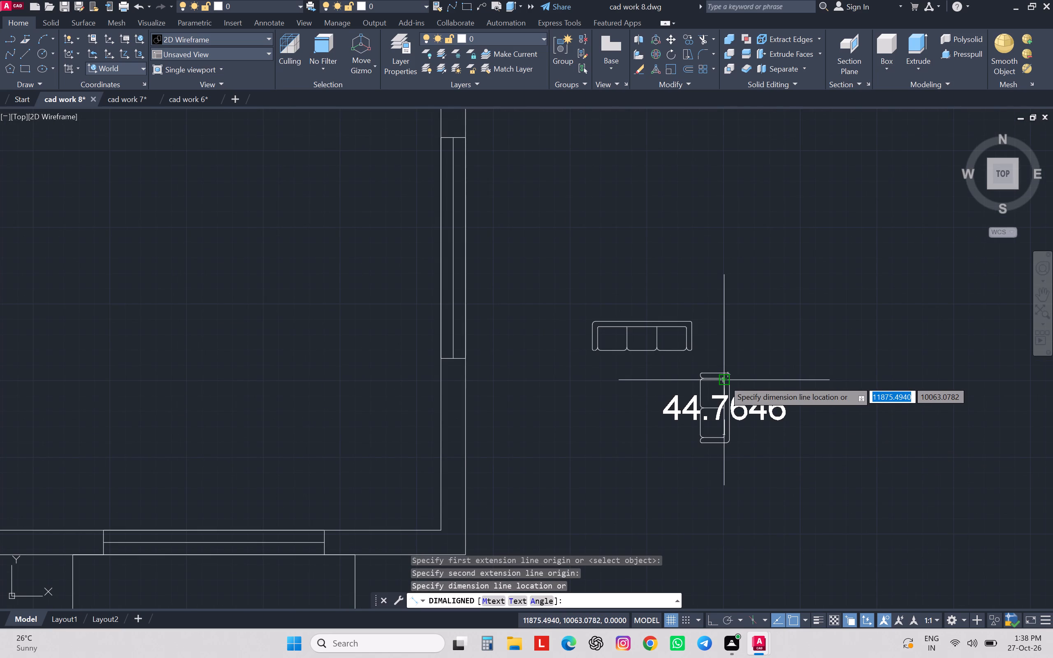
key("Escape")
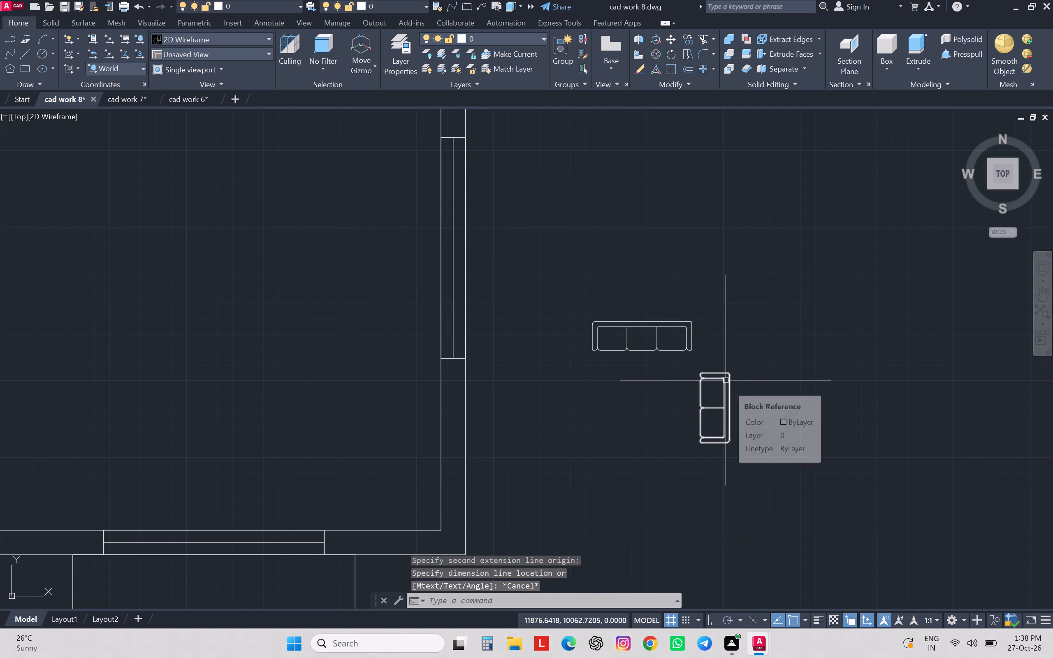
key("space")
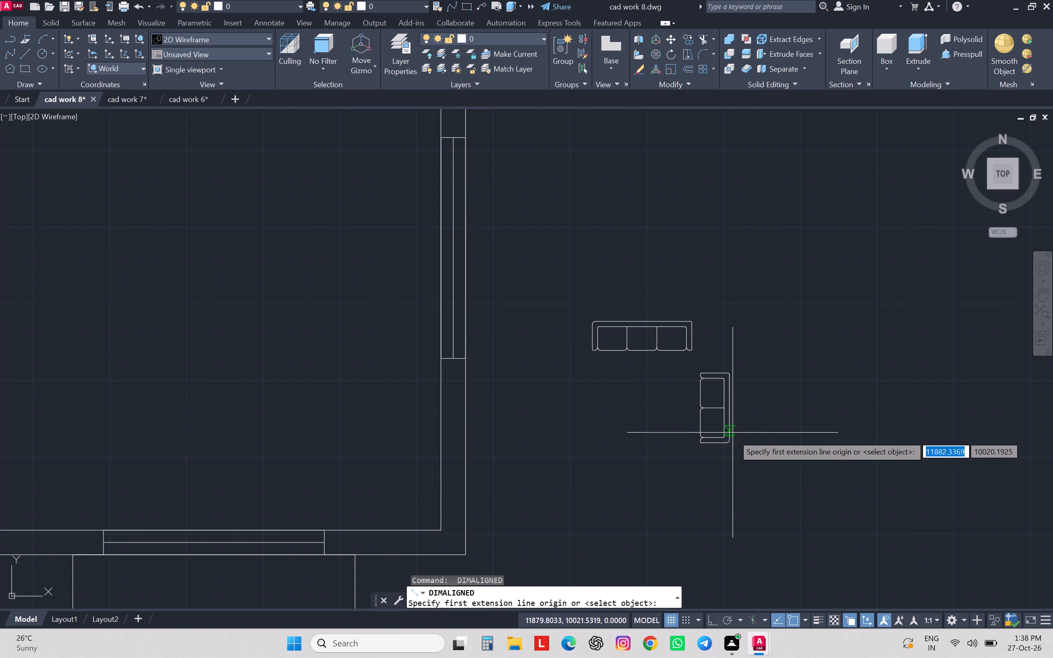
scroll(733, 435, "up", 3)
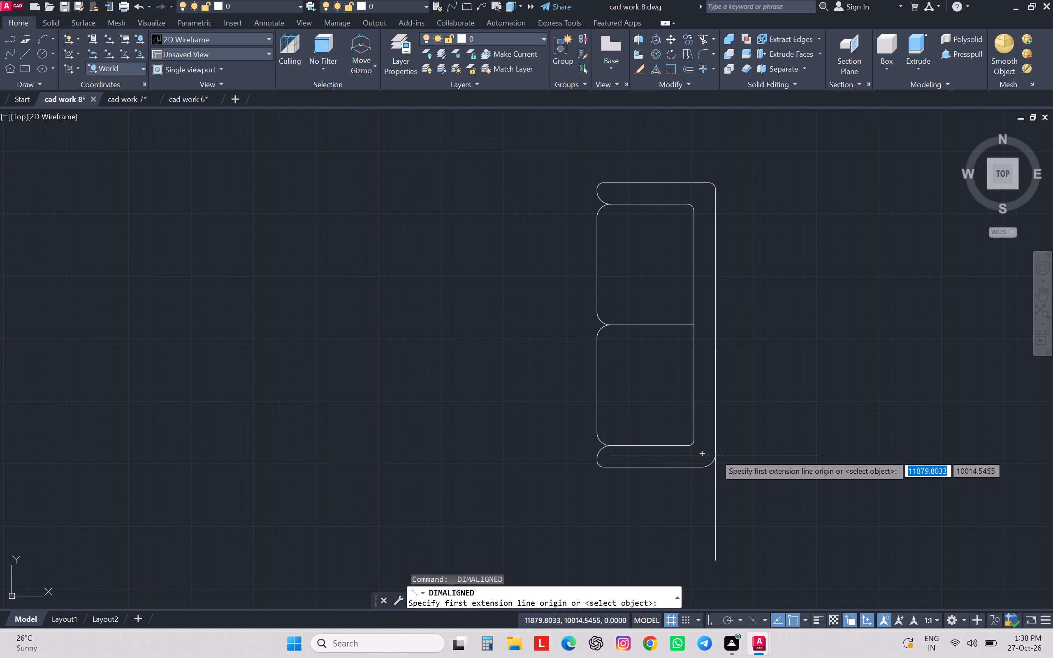
left_click(716, 453)
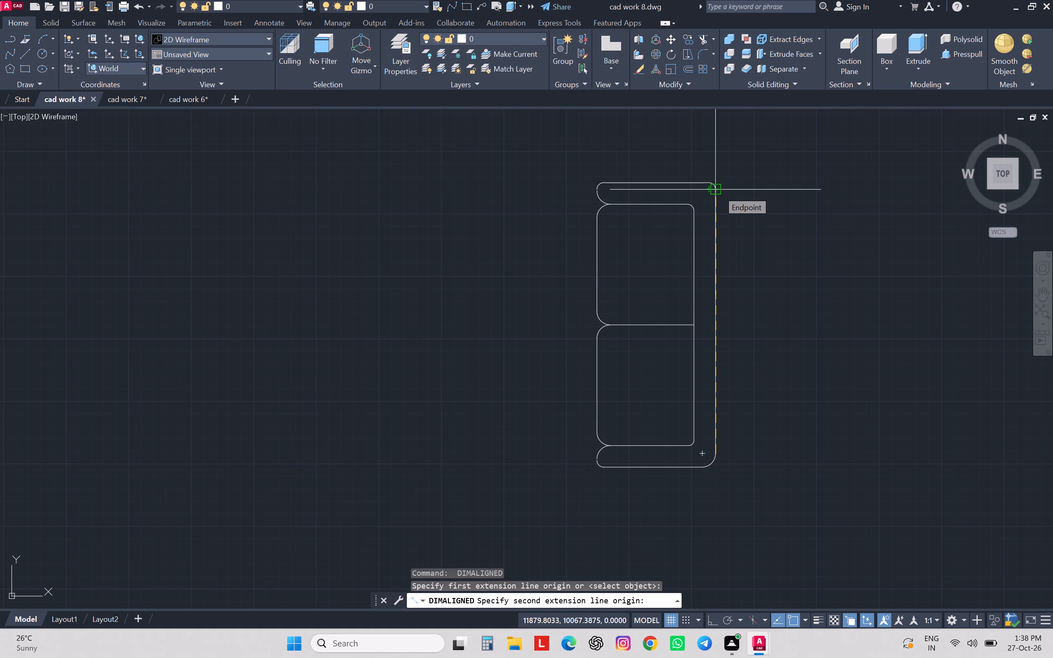
scroll(719, 191, "down", 4)
key("Escape")
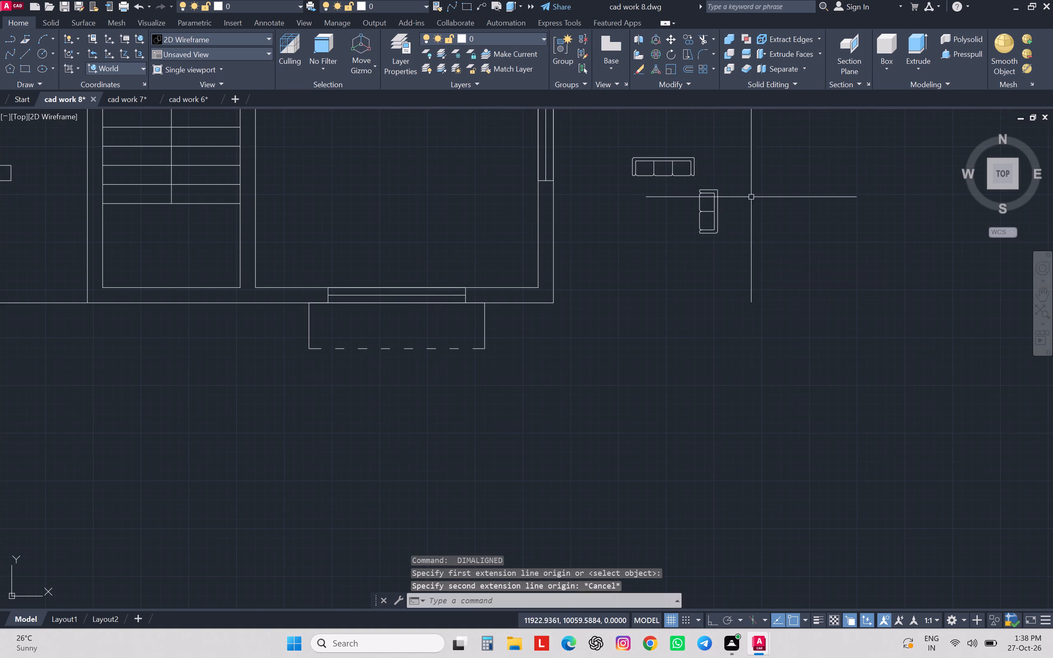
Scale both pasted sofas together by reference from 52 to 120, based at the two-seater's southeast corner.
left_click(739, 150)
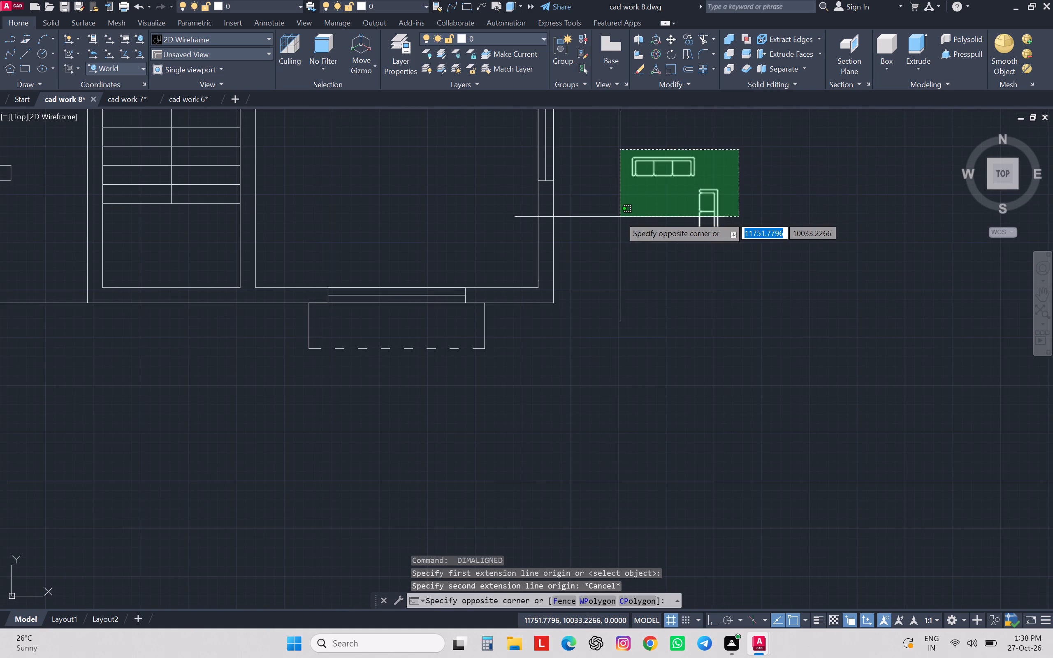
left_click(620, 217)
type("sc")
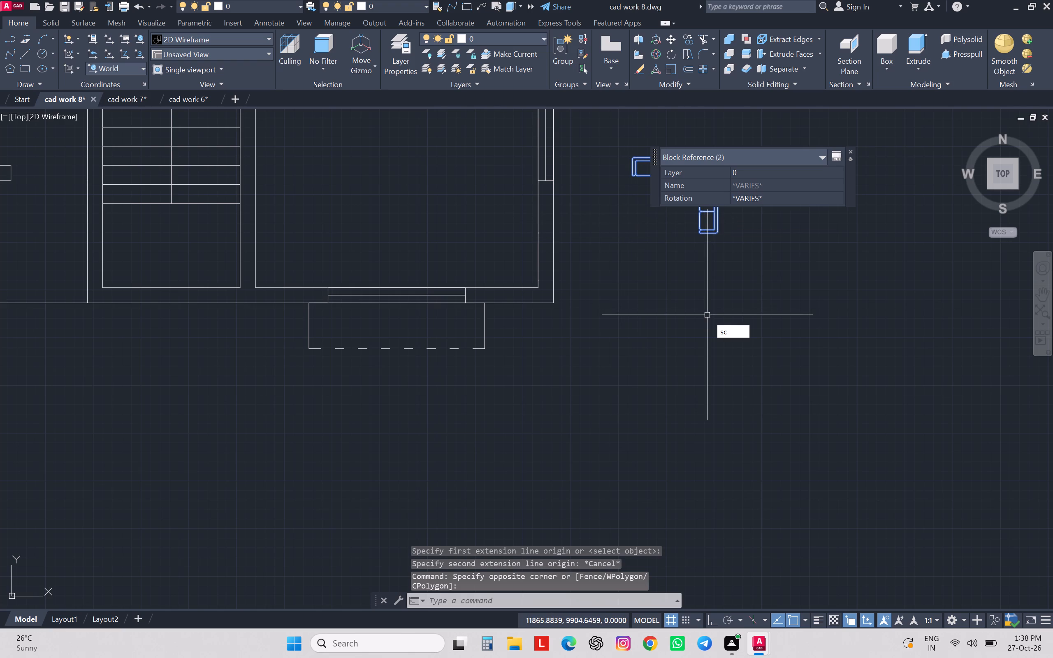
key("Return")
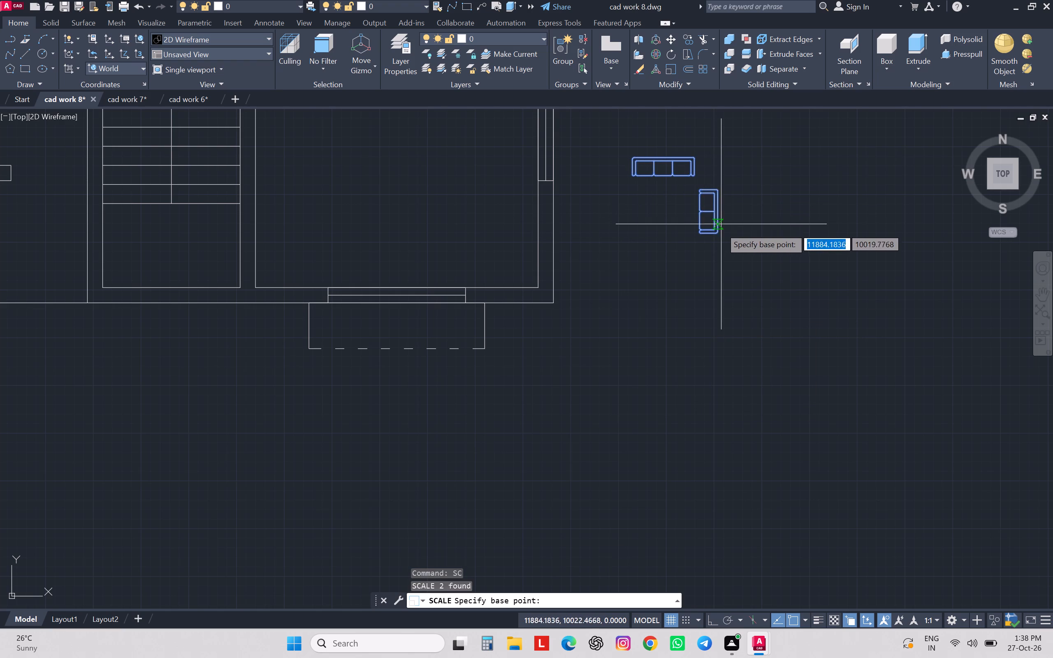
left_click(719, 231)
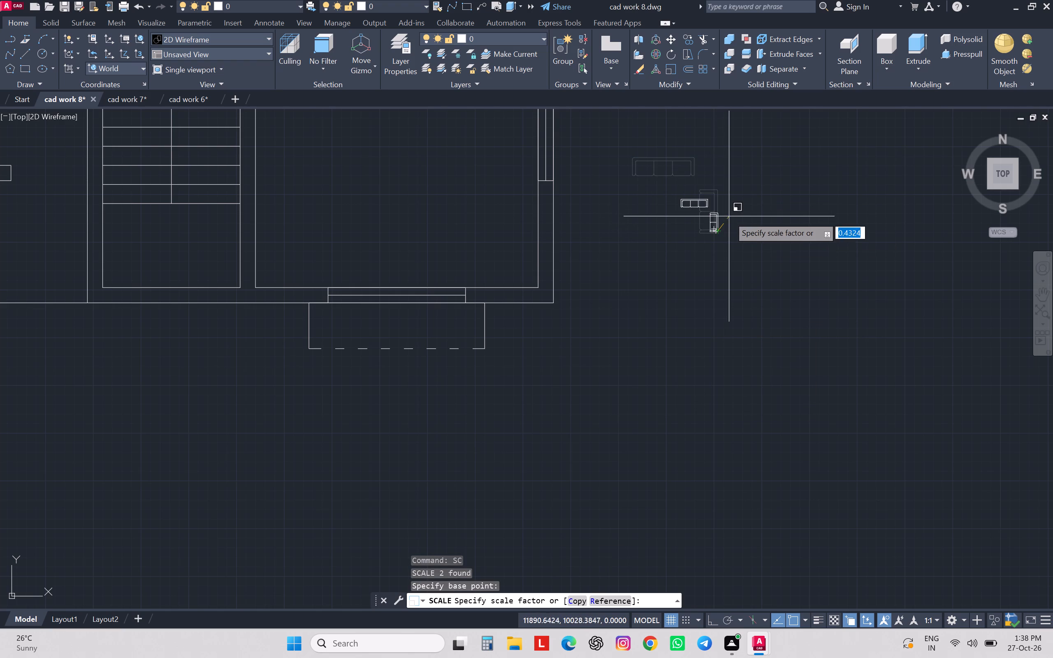
key("r")
key("Return")
type("52")
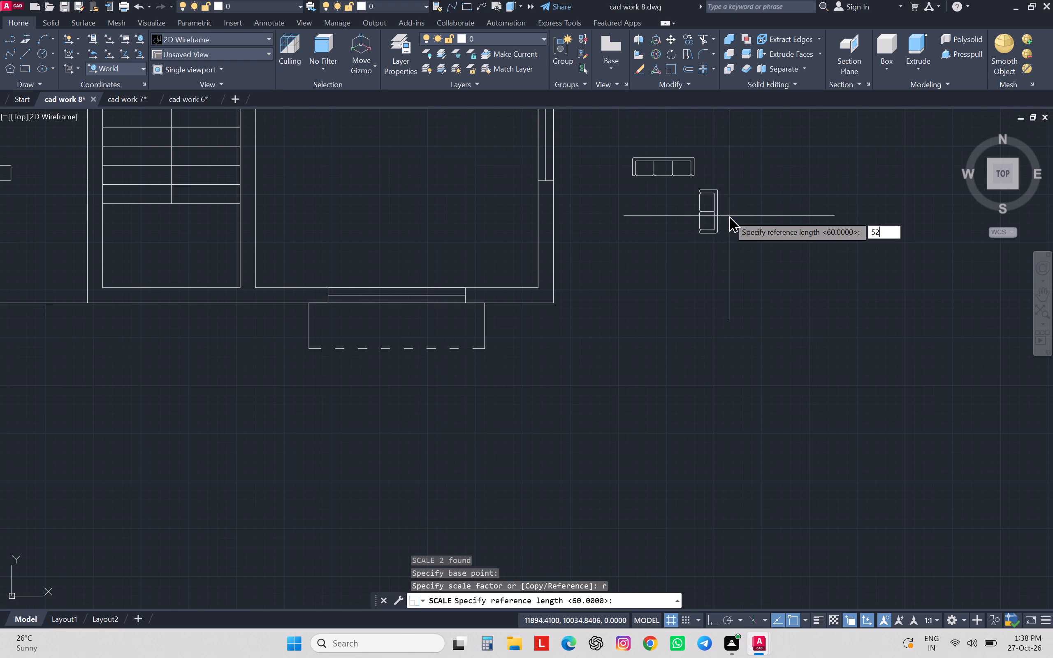
key("Return")
type("120")
key("Return")
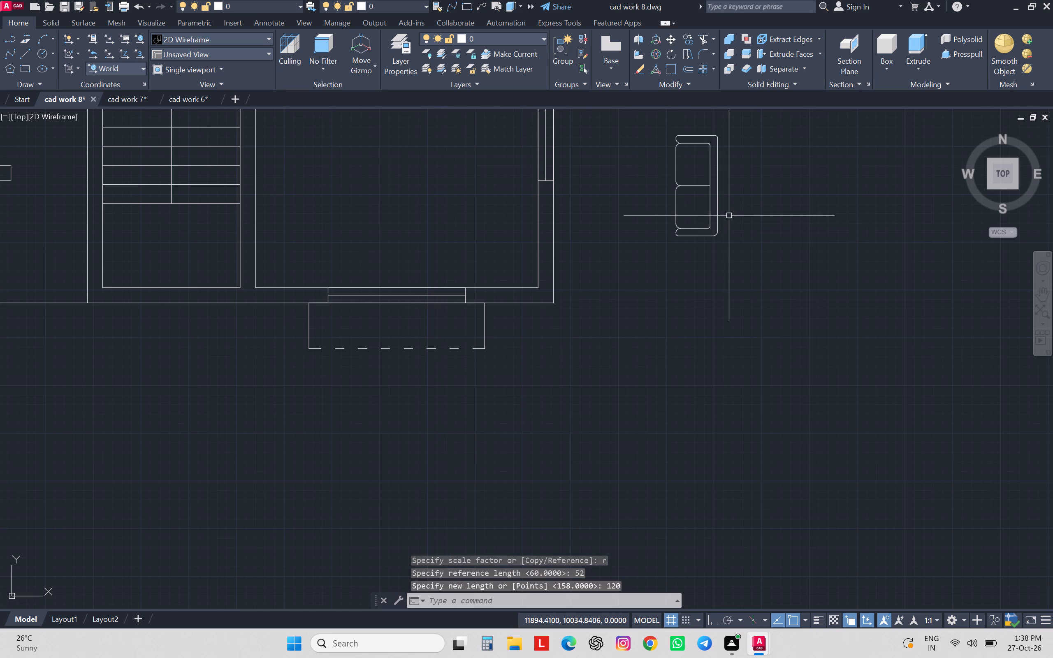
Rotate both sofas 90° clockwise about the two-seater's southeast corner, so their backs face south and east as in the reference.
scroll(710, 379, "down", 1)
scroll(710, 379, "up", 1)
scroll(712, 378, "down", 1)
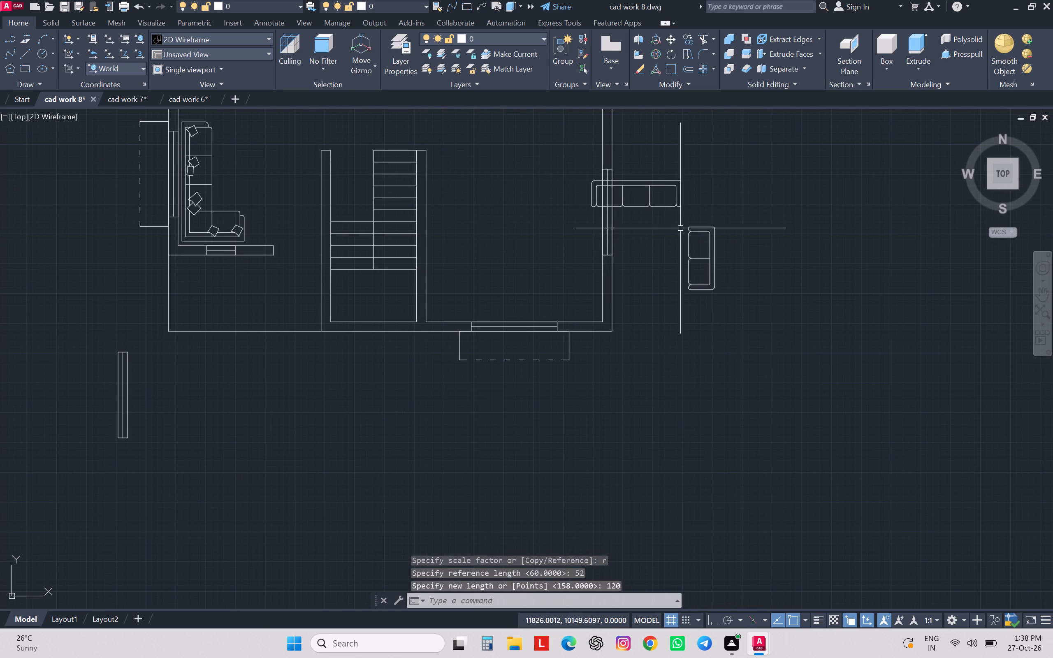
left_click(724, 163)
left_click(671, 242)
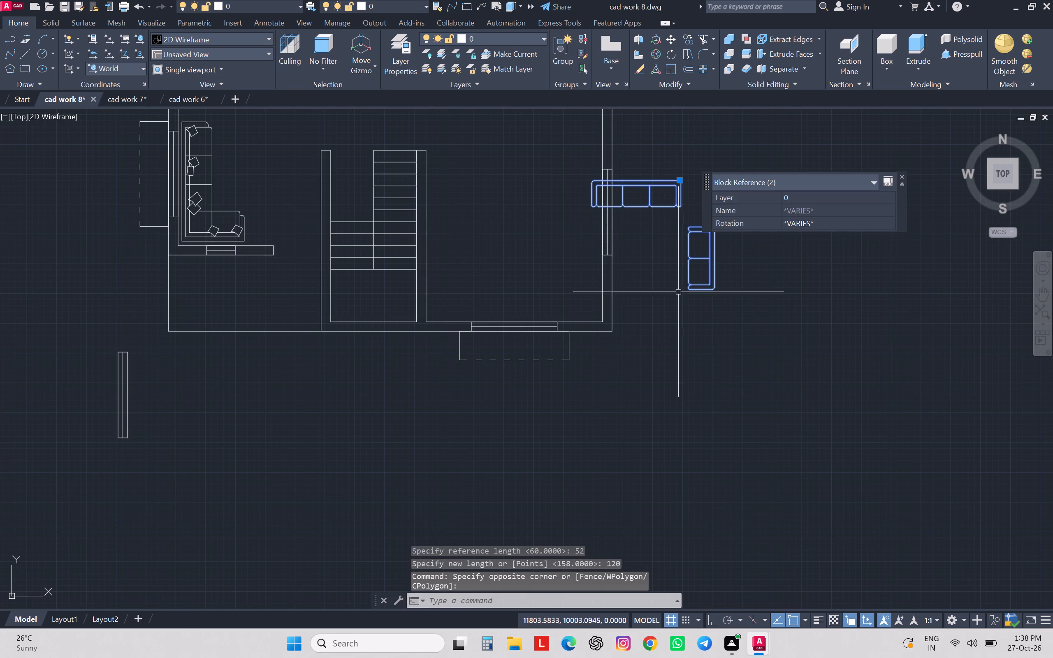
scroll(678, 332, "down", 2)
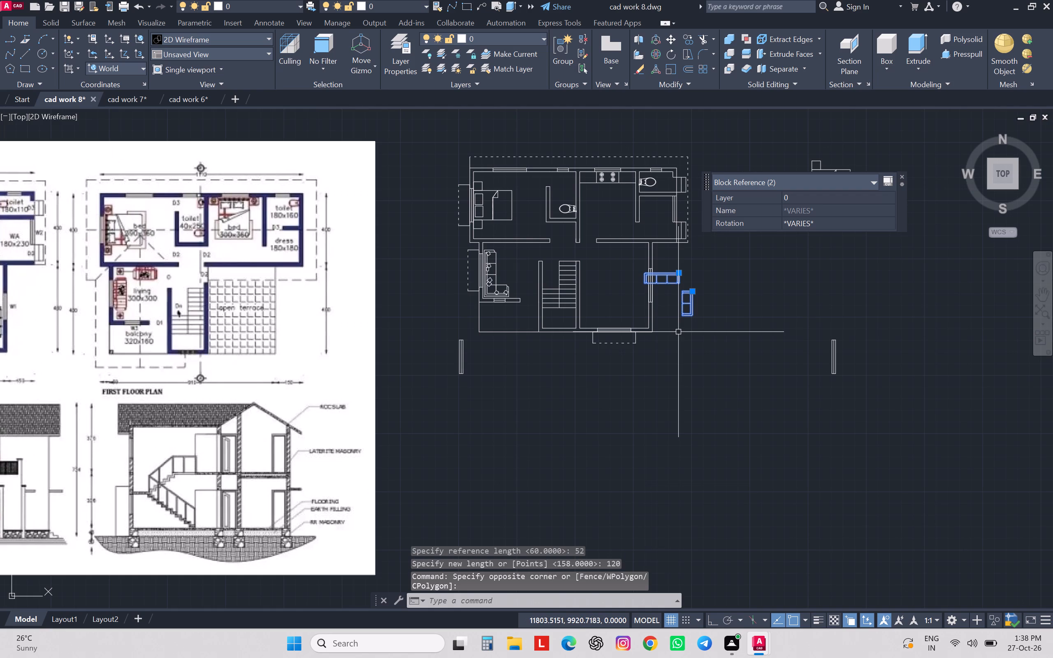
scroll(678, 332, "down", 1)
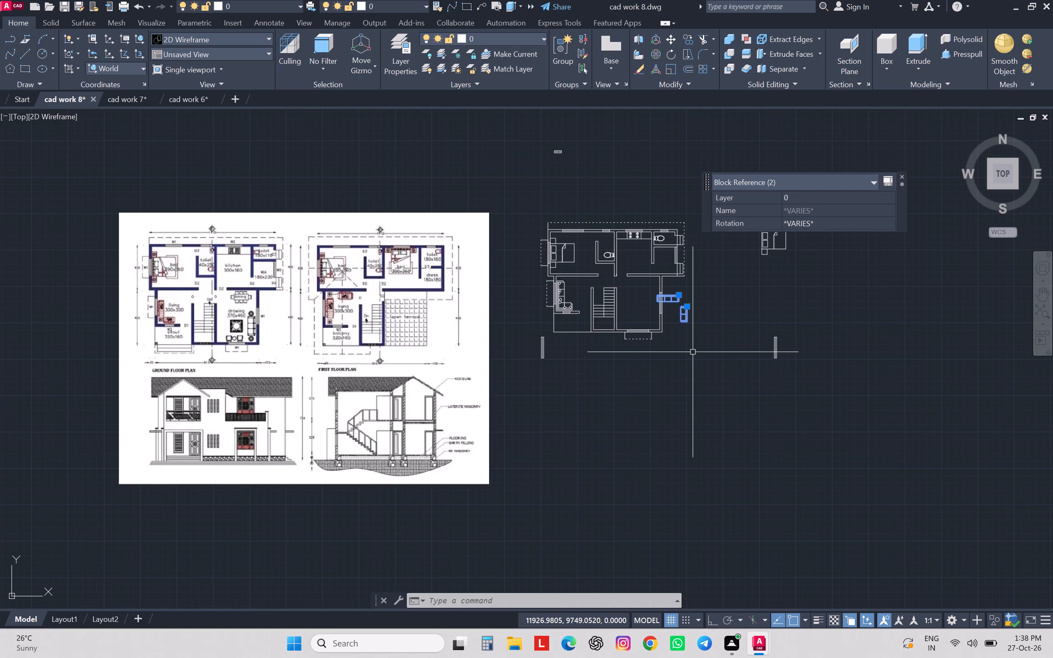
type("ro")
key("Return")
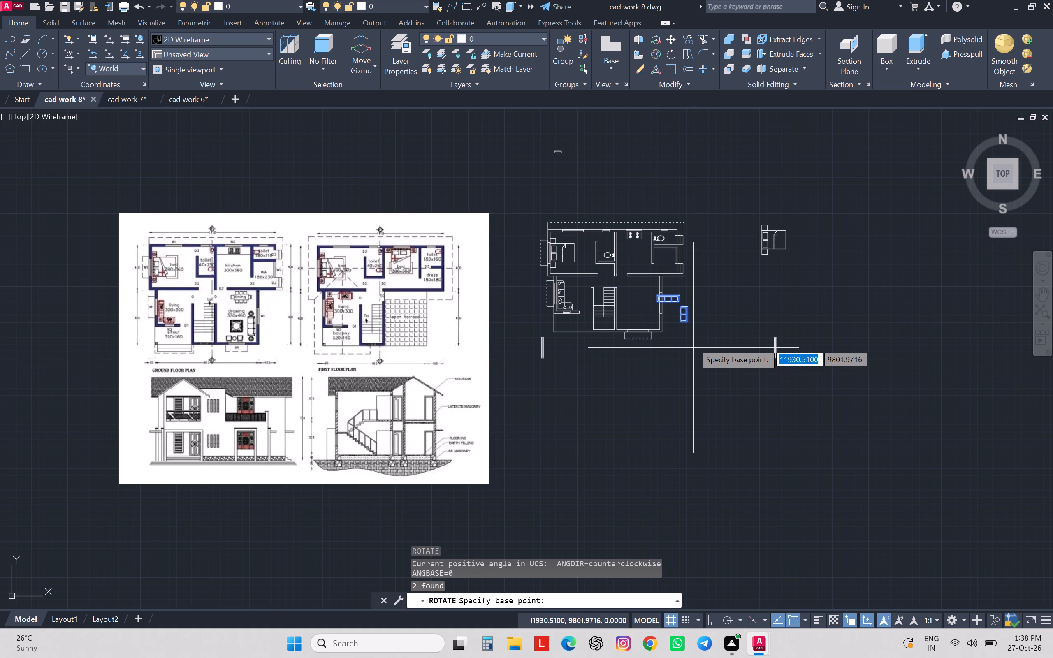
left_click(686, 321)
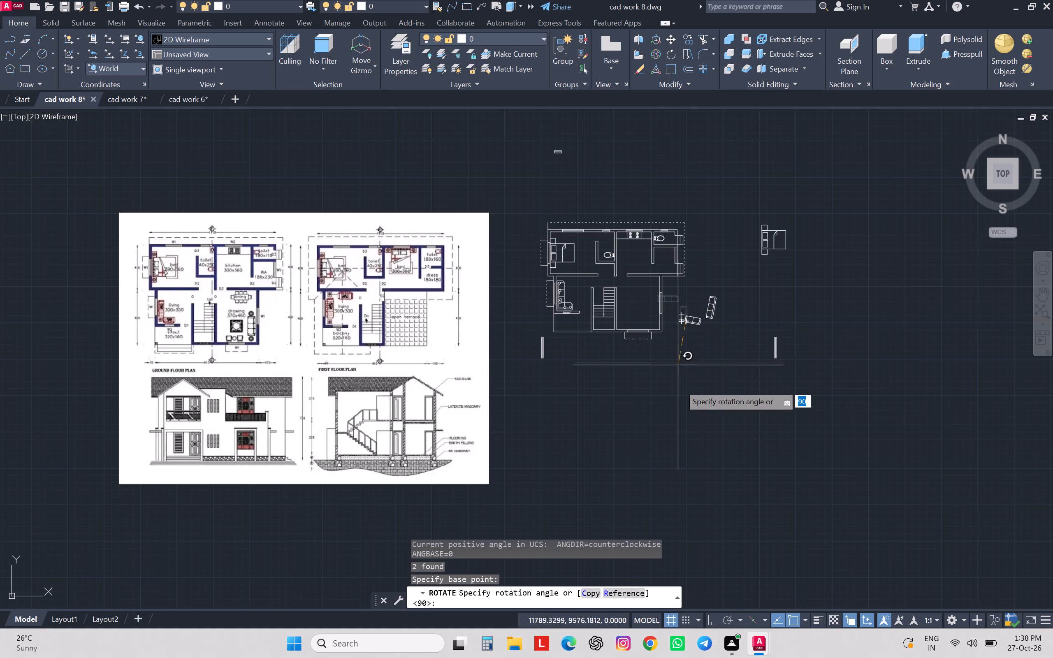
key("F8")
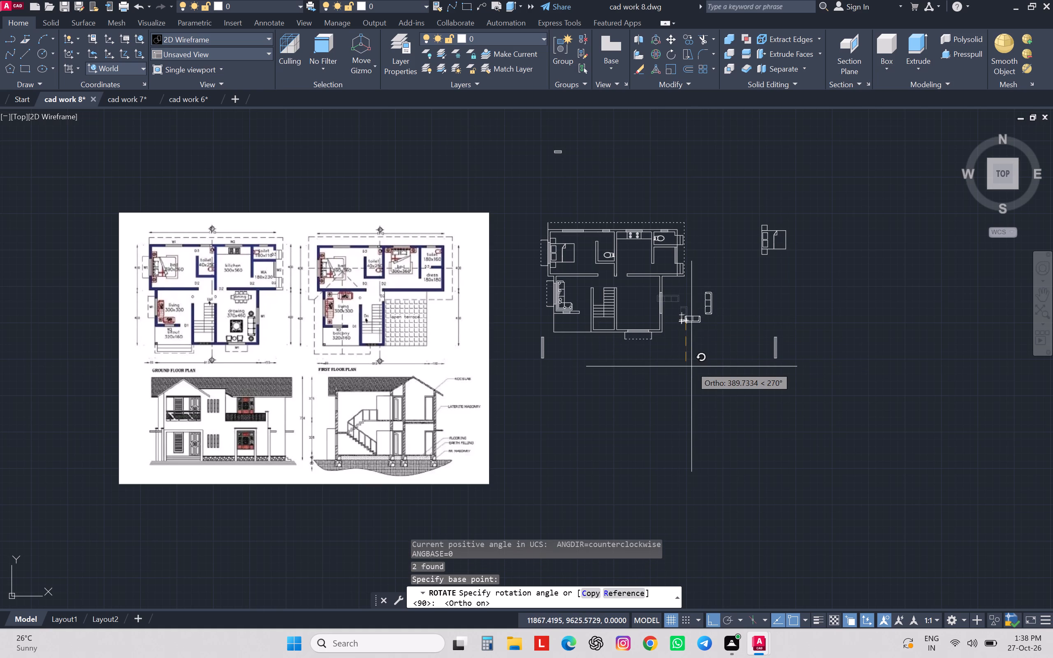
left_click(699, 375)
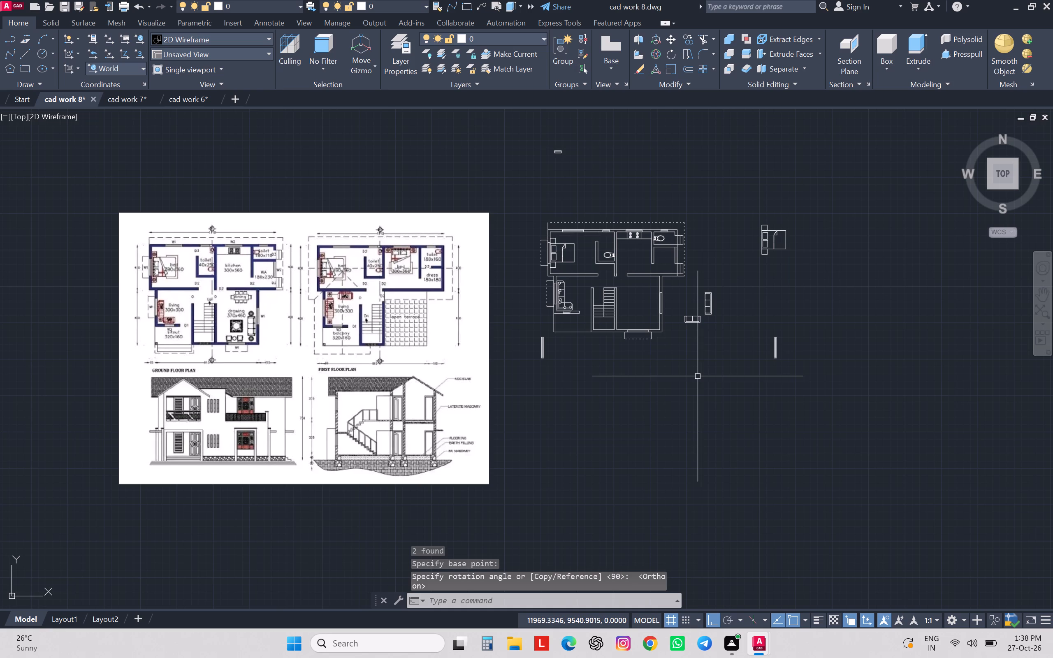
key("Escape")
key("Escape")
key("Escape")
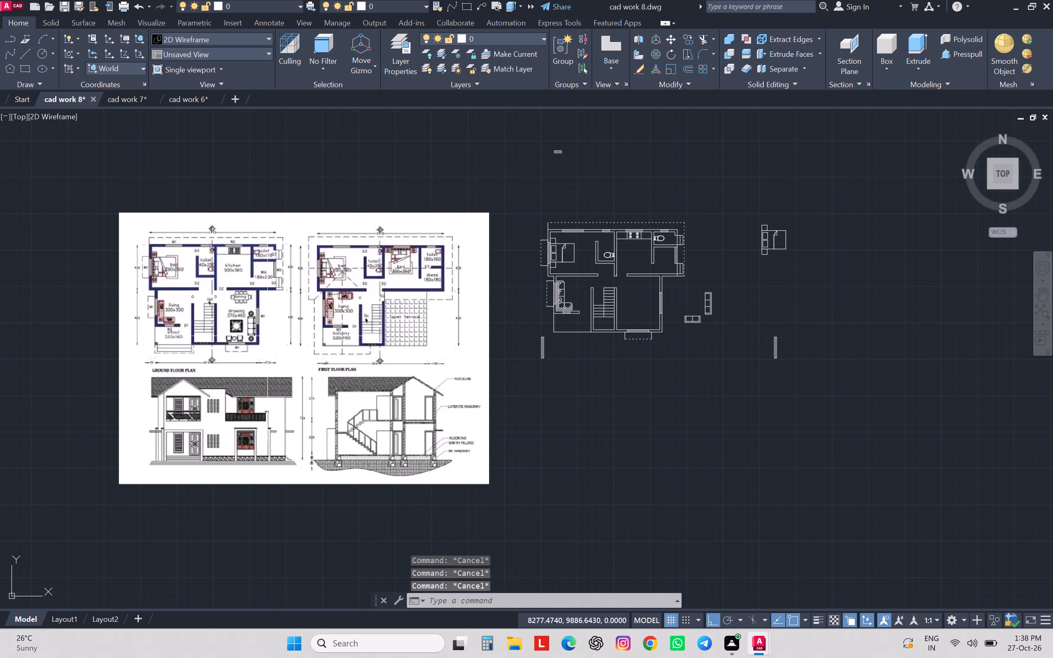
Move both sofas into the drawing room's southeast corner, the three-seater along the east wall and two-seater along the south wall, leaving small gaps.
scroll(258, 339, "up", 4)
scroll(258, 339, "down", 3)
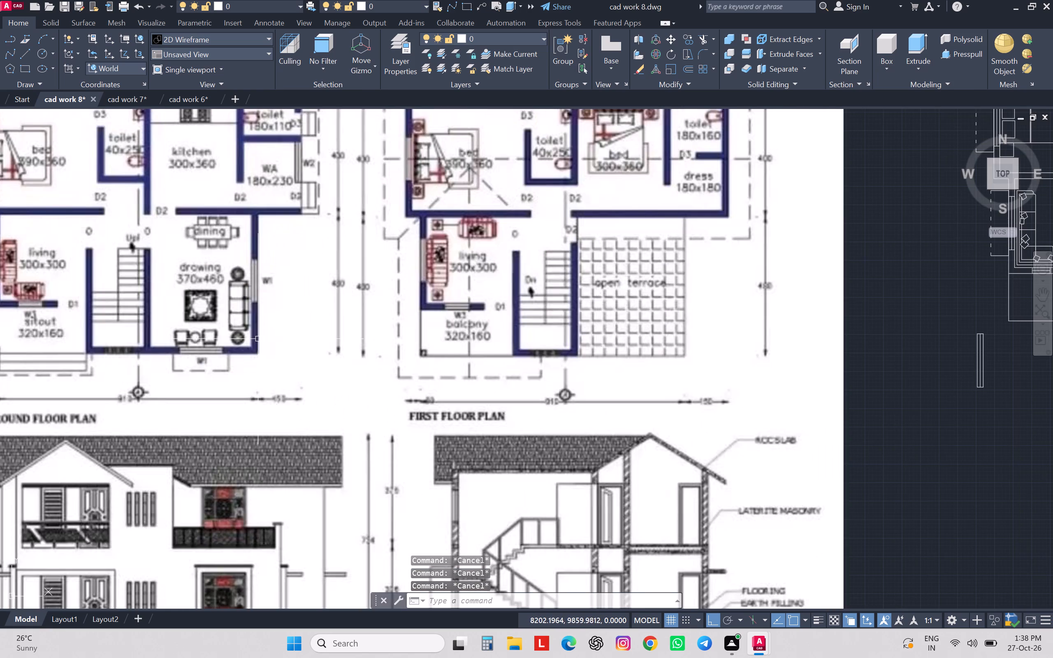
scroll(258, 339, "down", 2)
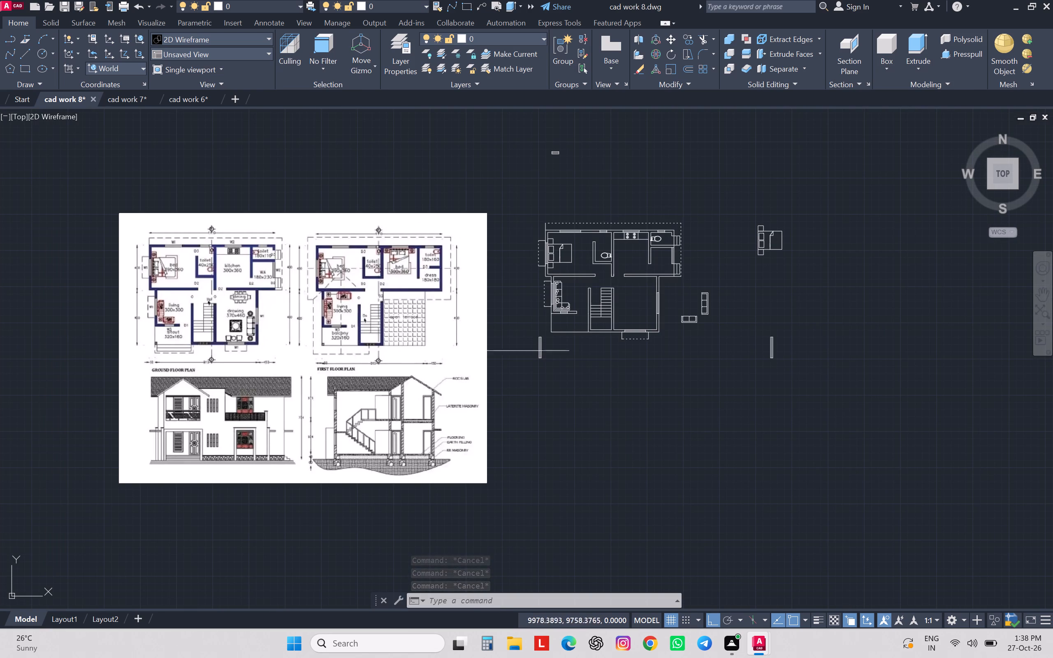
left_click(717, 286)
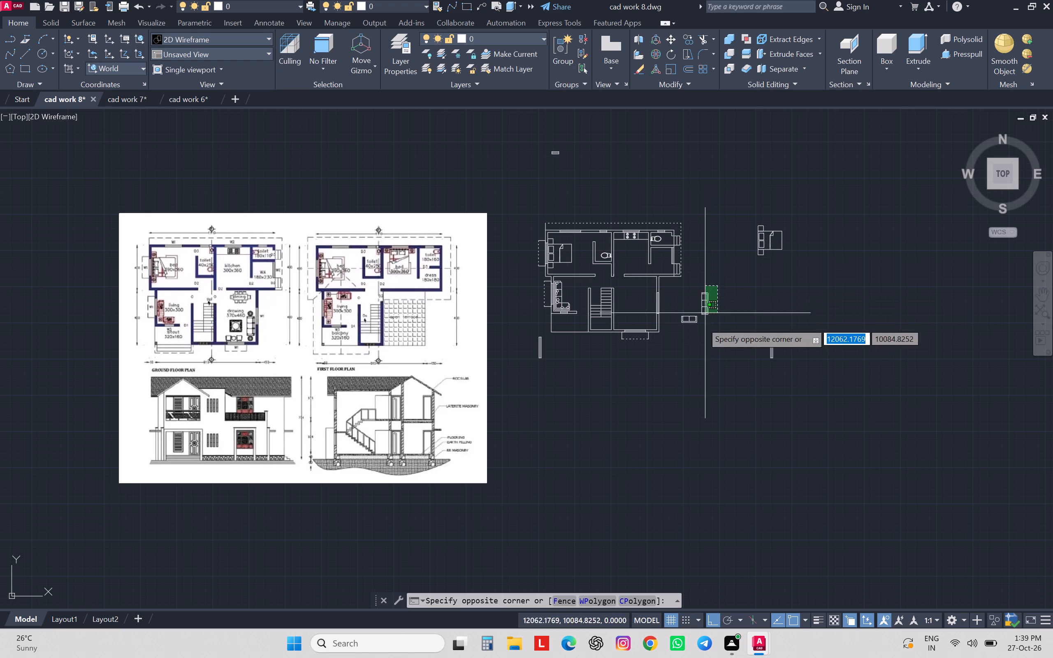
left_click(686, 346)
key("m")
key("Return")
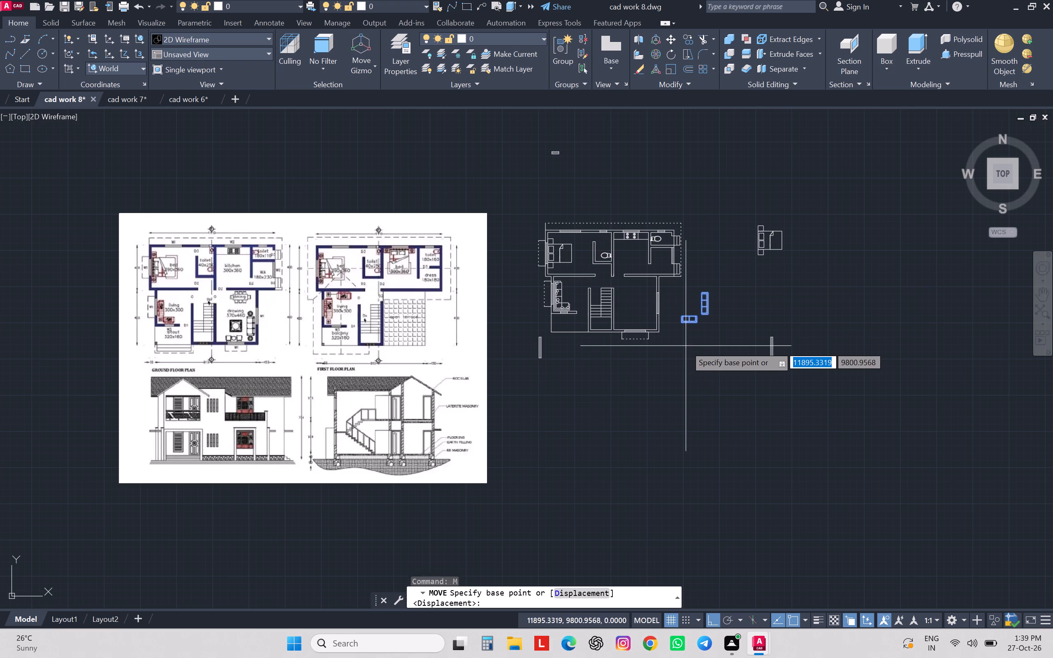
scroll(703, 322, "up", 4)
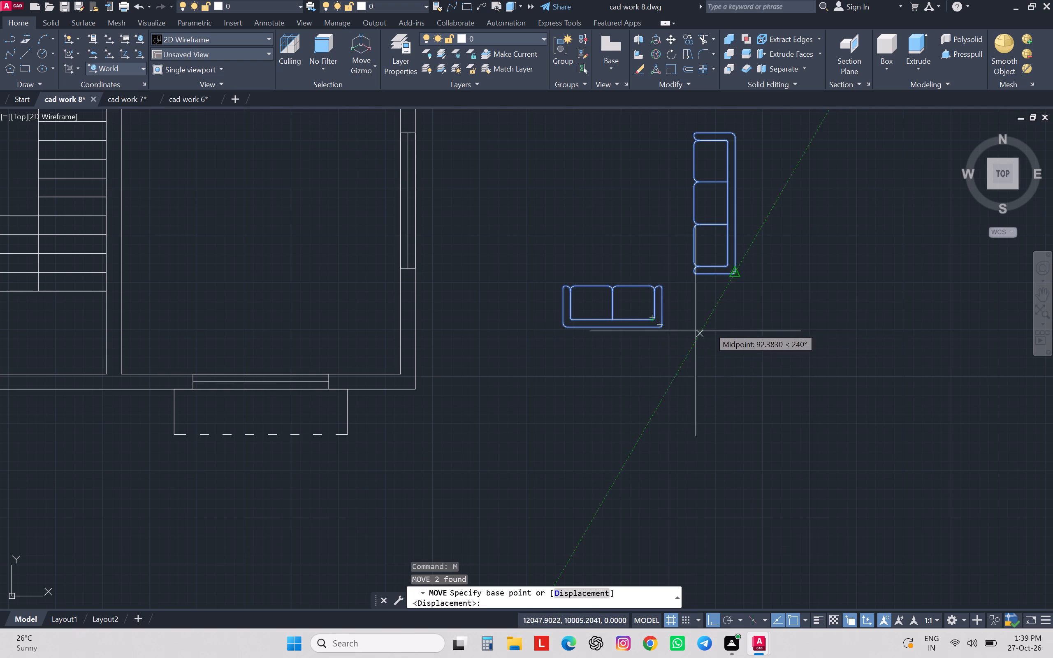
left_click(735, 323)
scroll(735, 323, "down", 2)
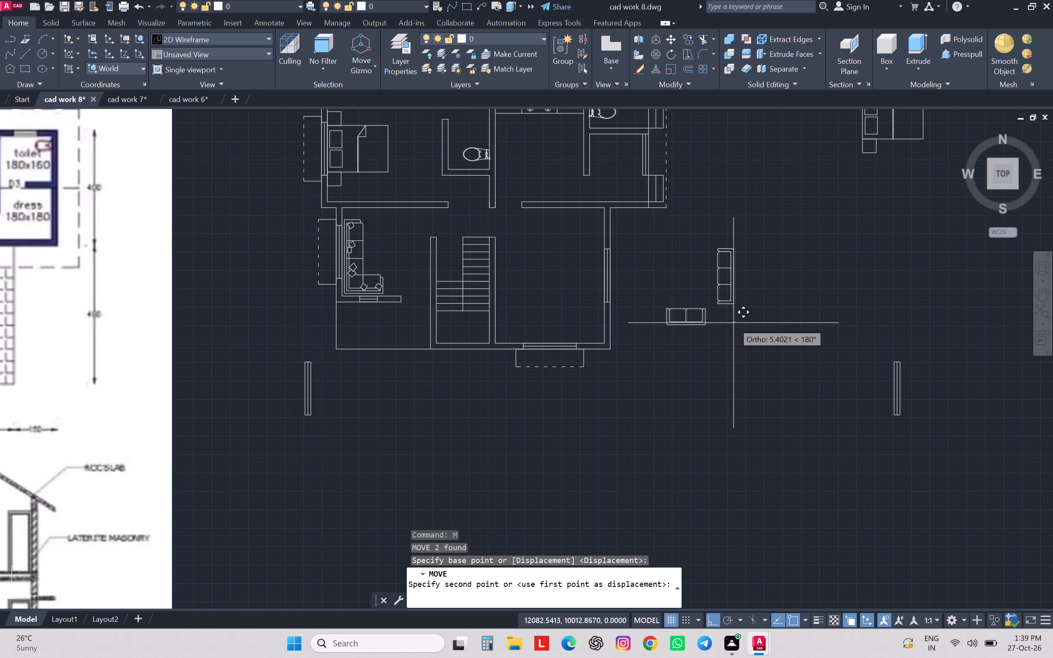
scroll(733, 323, "down", 1)
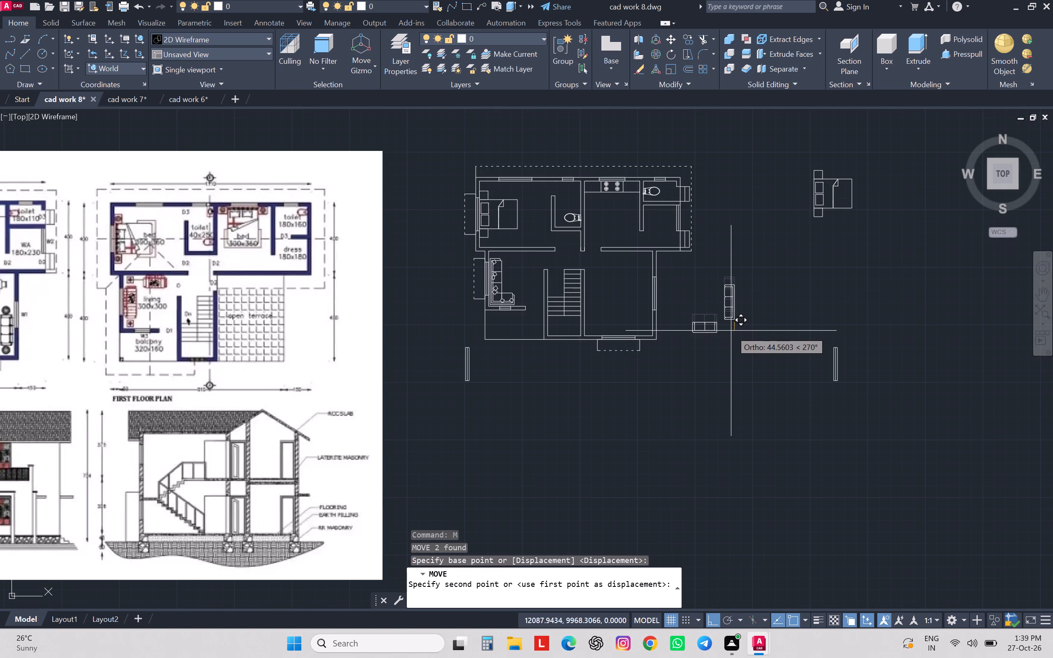
scroll(731, 331, "down", 1)
scroll(695, 336, "up", 2)
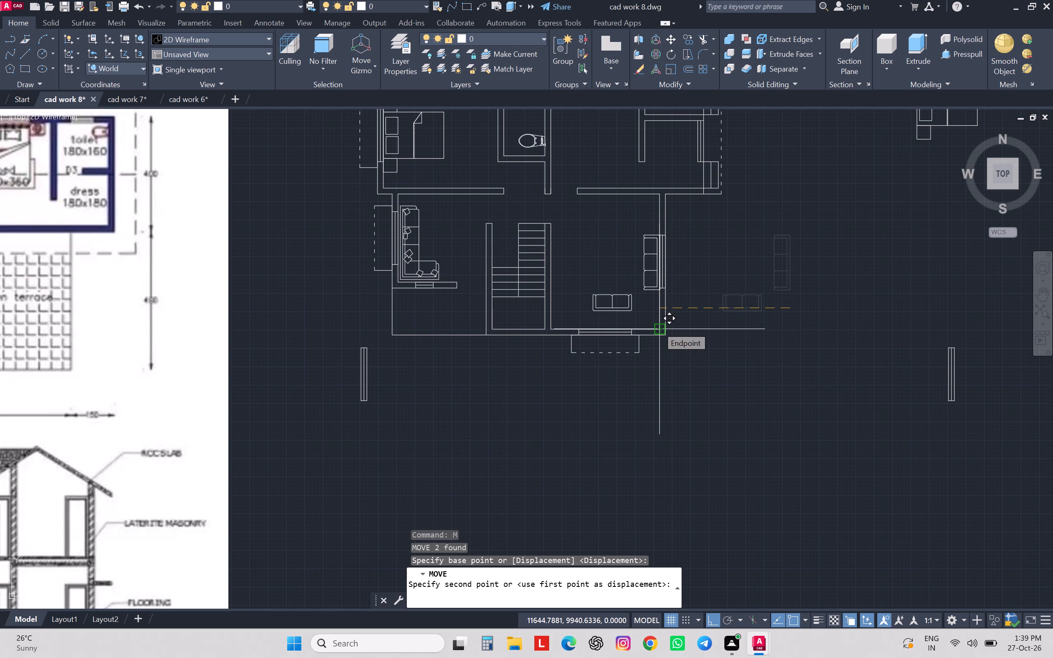
scroll(657, 326, "up", 2)
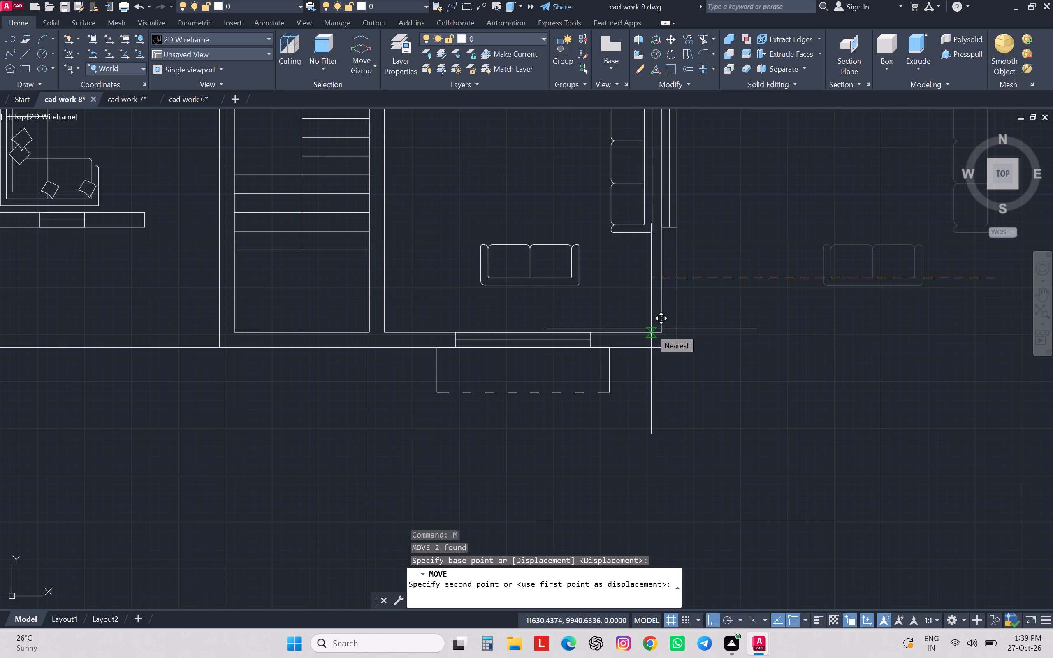
key("F8")
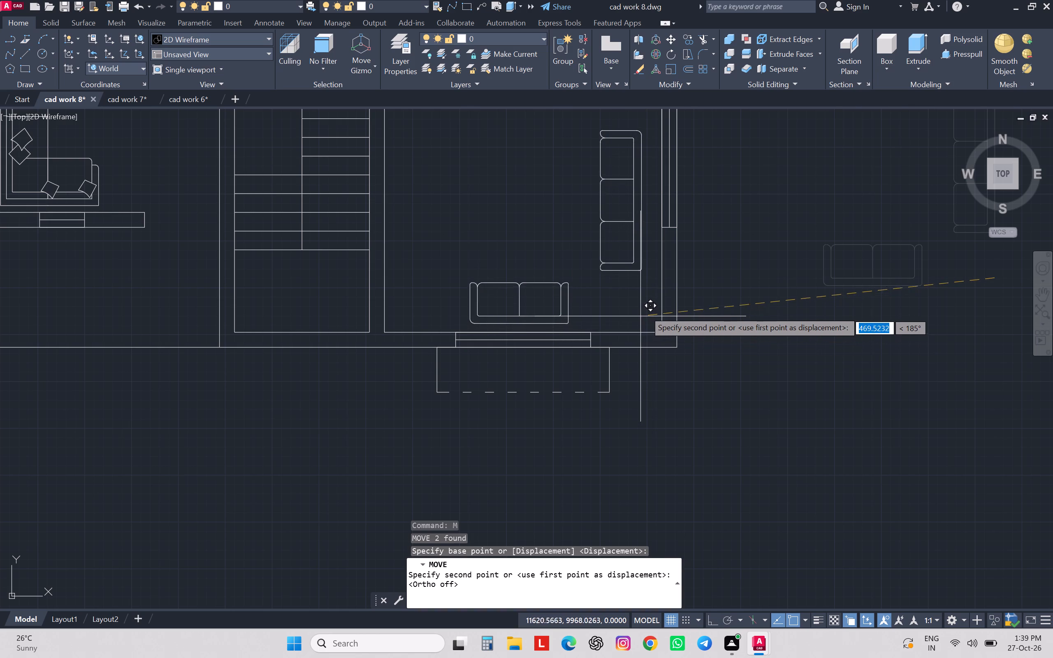
scroll(653, 306, "down", 3)
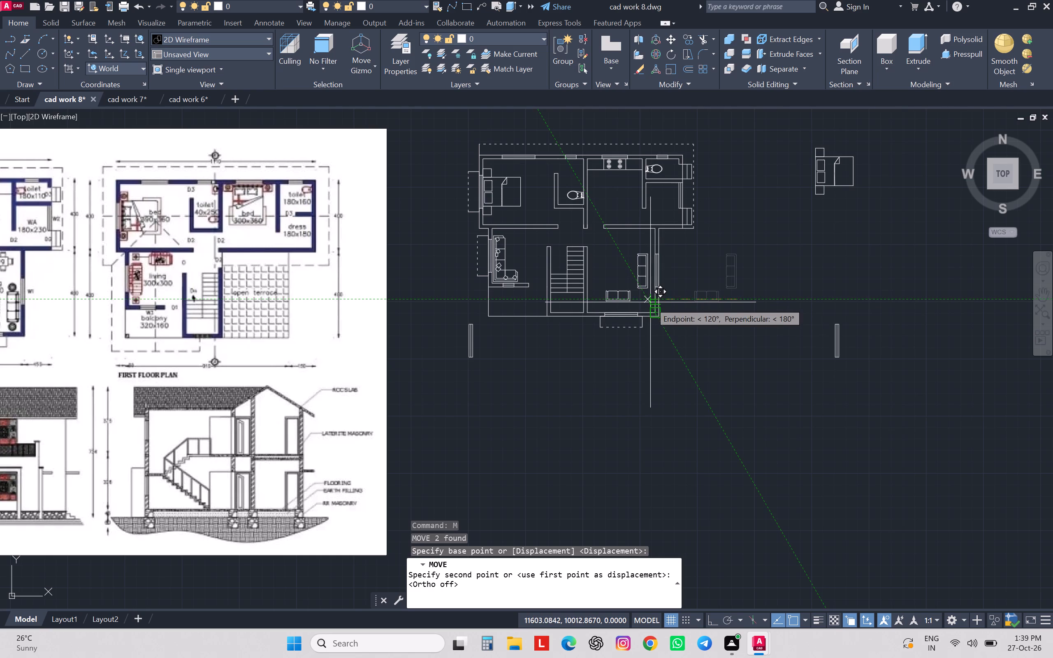
scroll(652, 308, "up", 2)
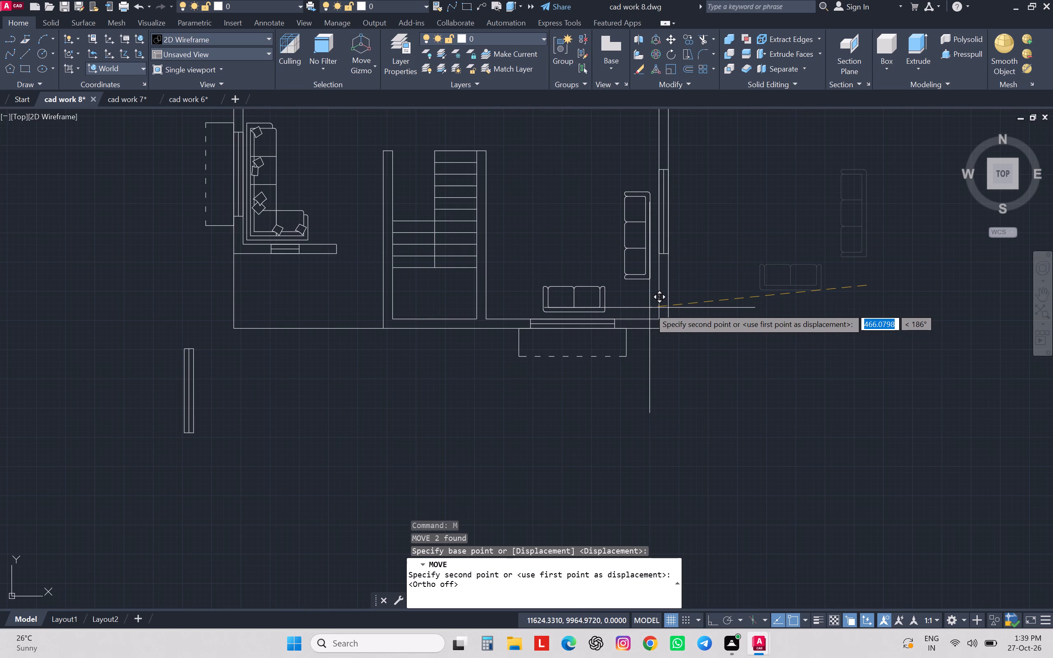
left_click(649, 308)
scroll(712, 321, "down", 1)
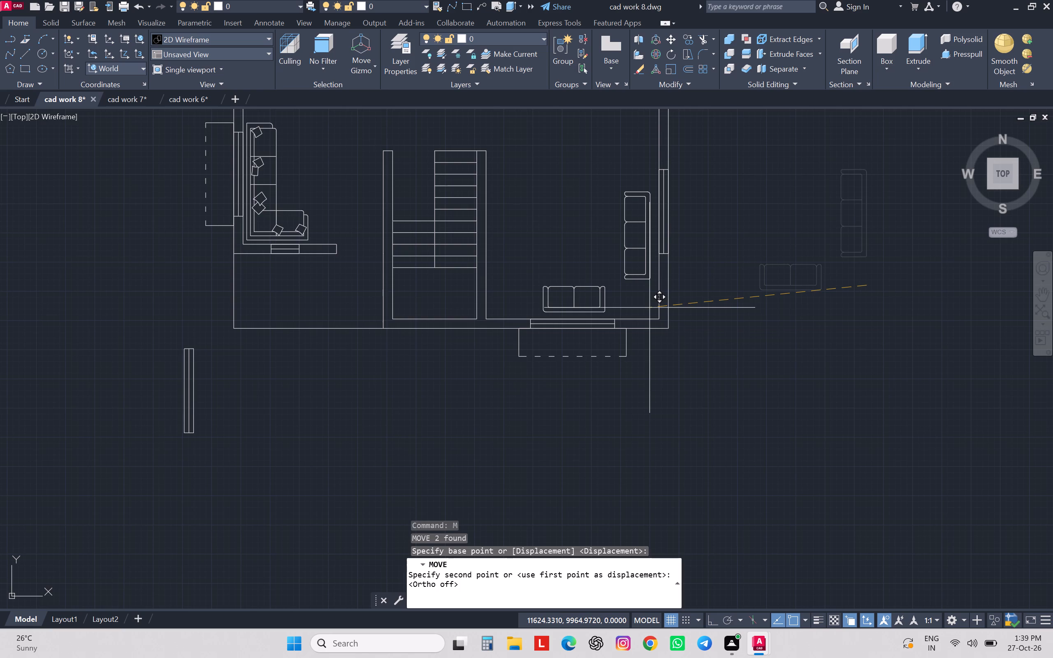
key("Escape")
Measure the placed two-seater sofa's outer back edge with a temporary aligned dimension.
scroll(444, 355, "down", 3)
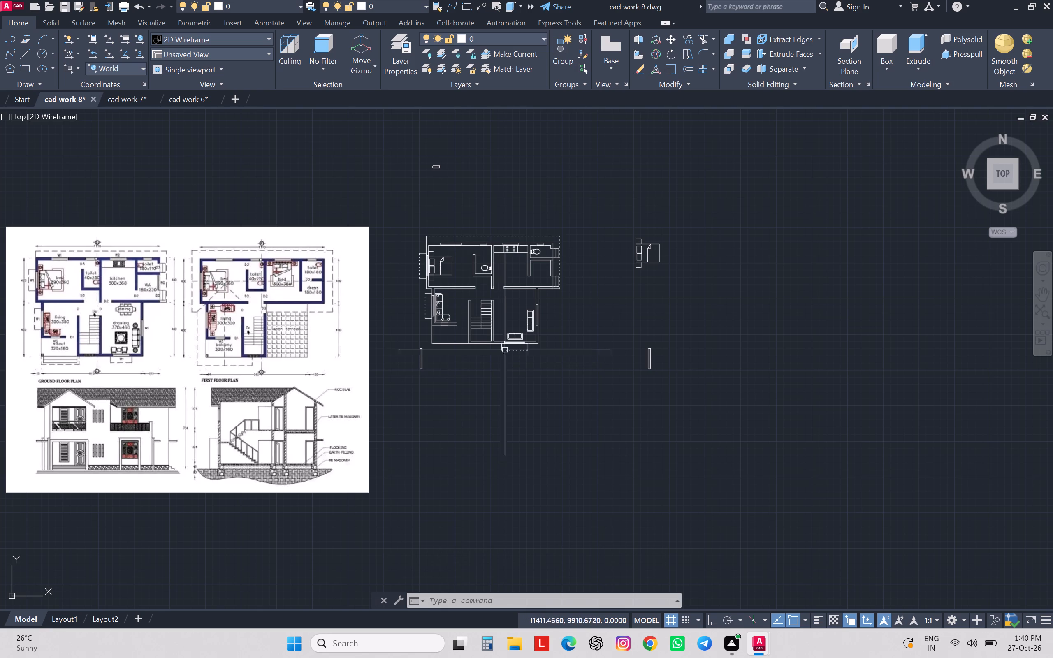
scroll(524, 335, "up", 3)
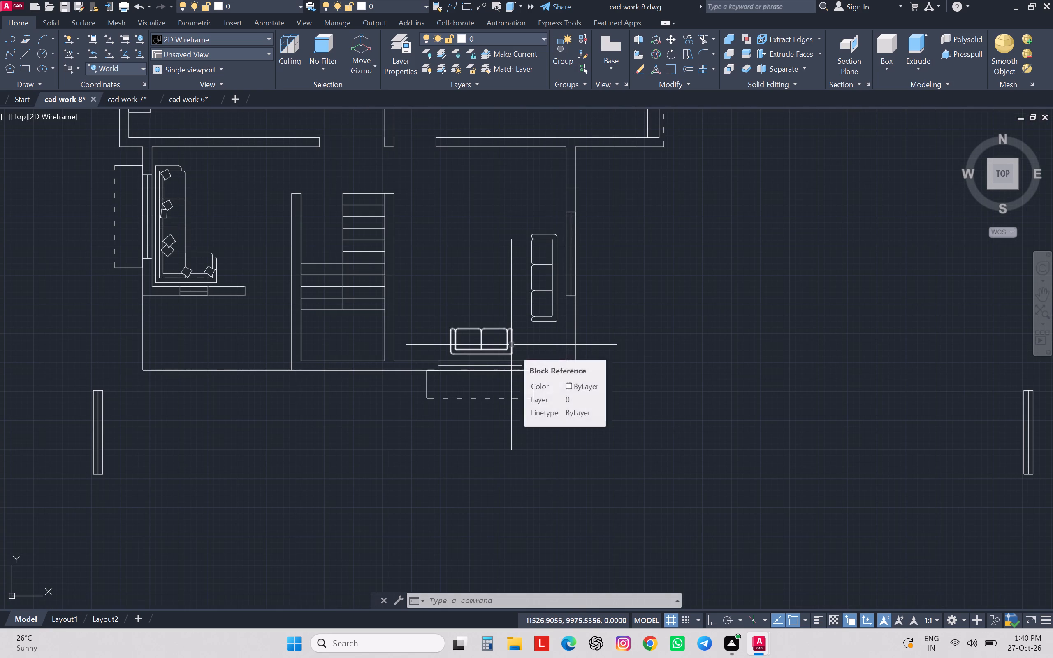
type("da")
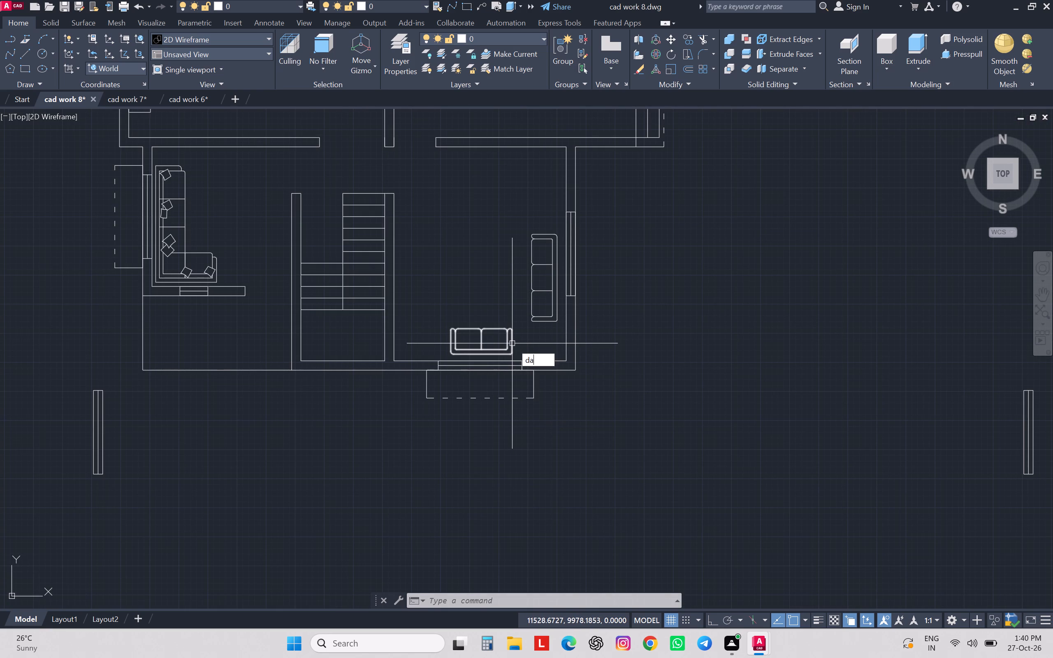
key("Return")
scroll(511, 346, "up", 3)
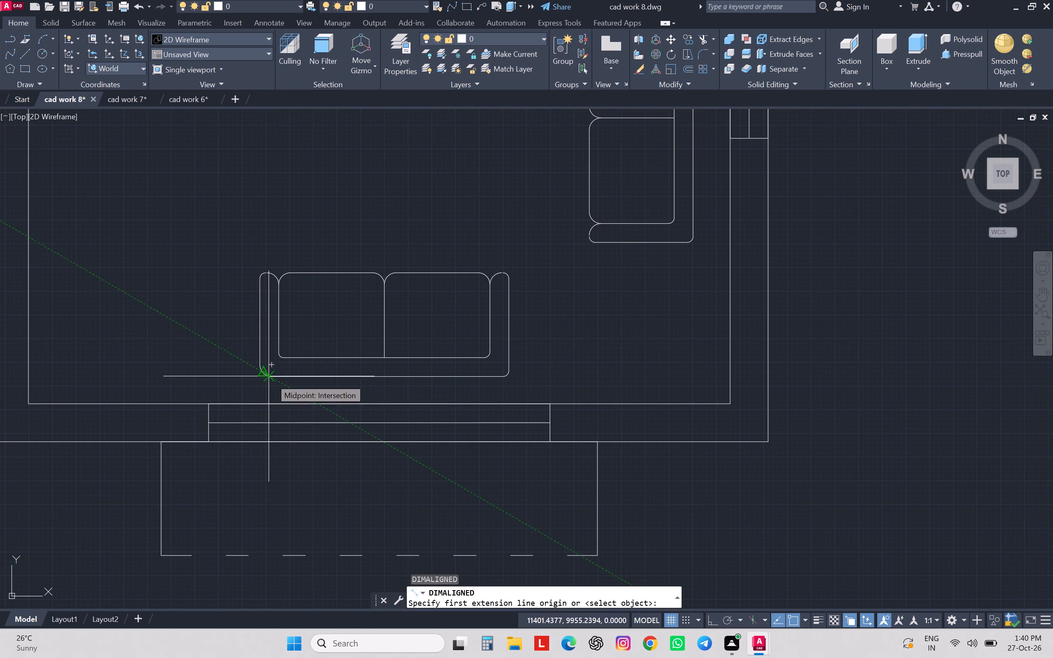
left_click(272, 380)
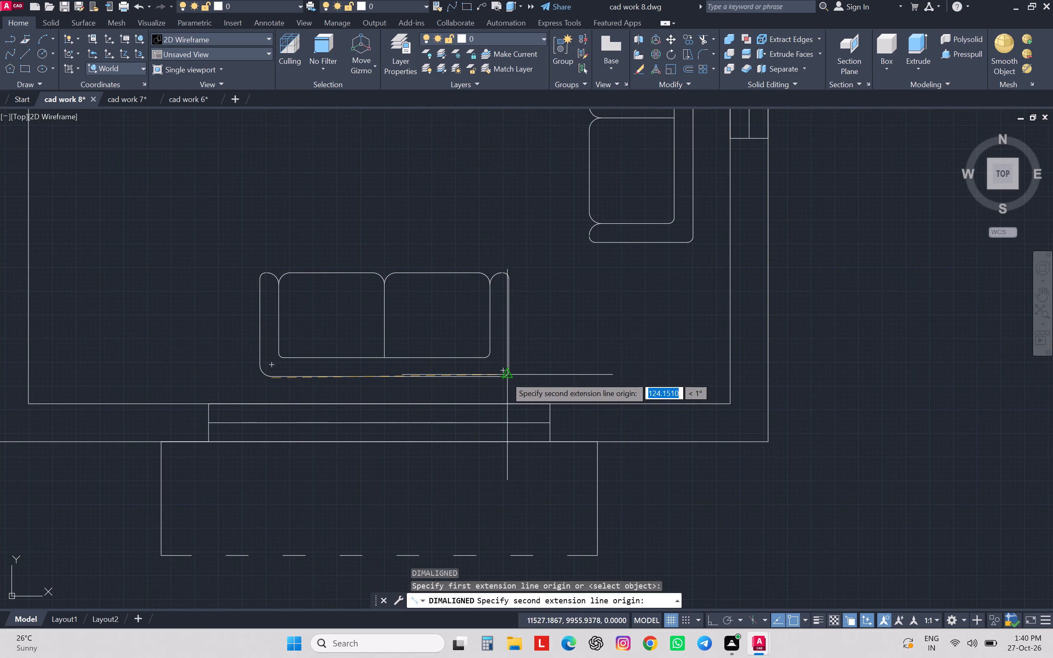
key("Escape")
key("Escape")
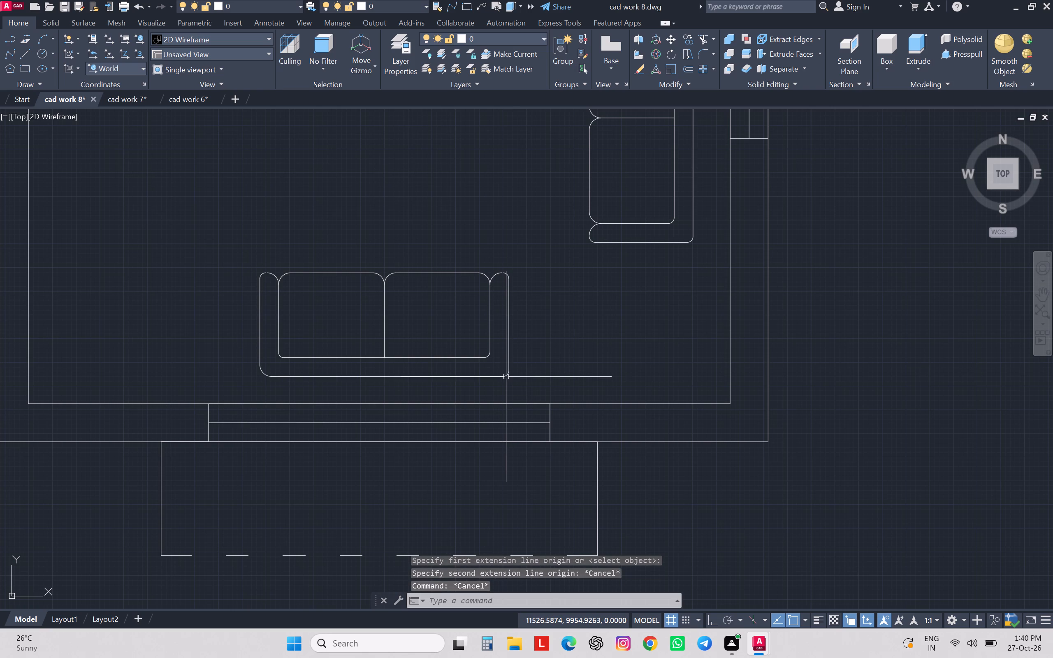
key("Escape")
scroll(506, 377, "down", 2)
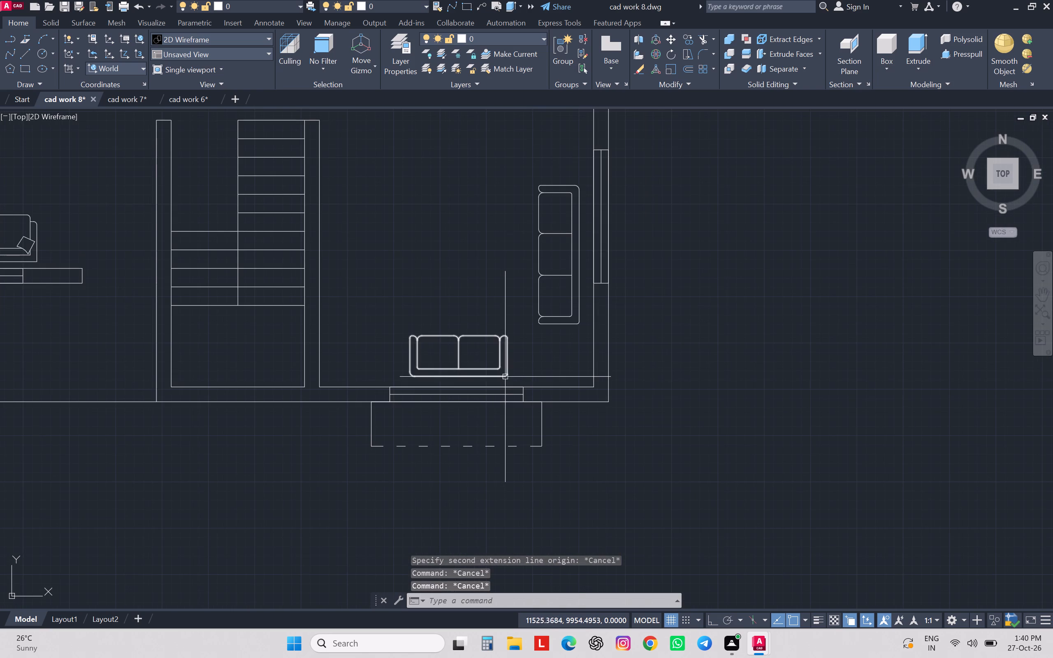
Draw a 70 by 120 rectangle for the centre table in the empty space east of the drawing room.
scroll(505, 377, "down", 1)
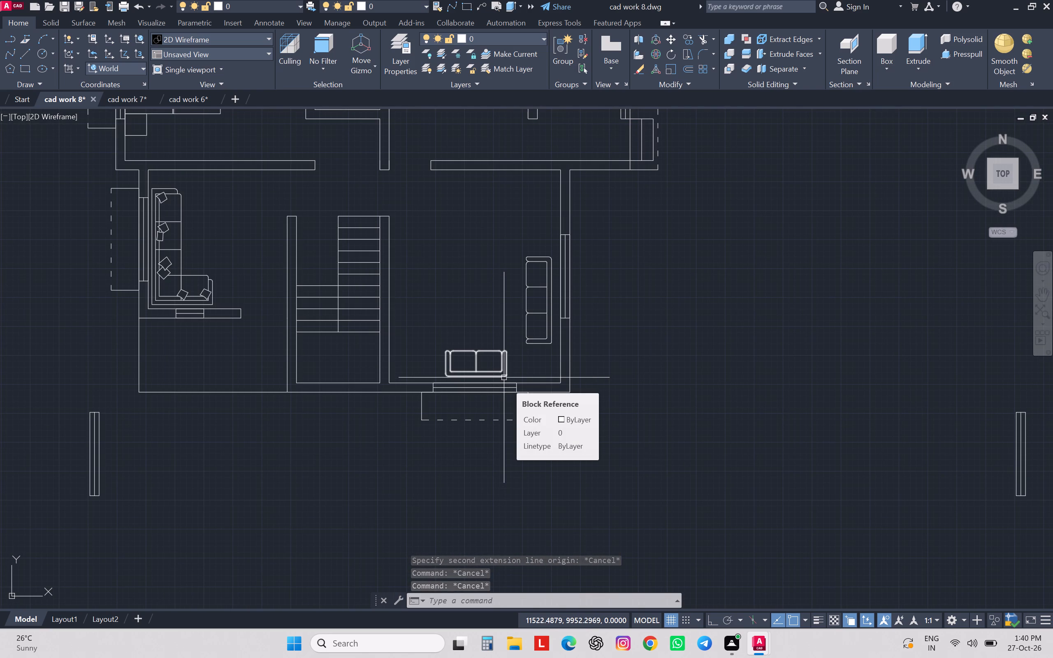
type("rec")
key("Return")
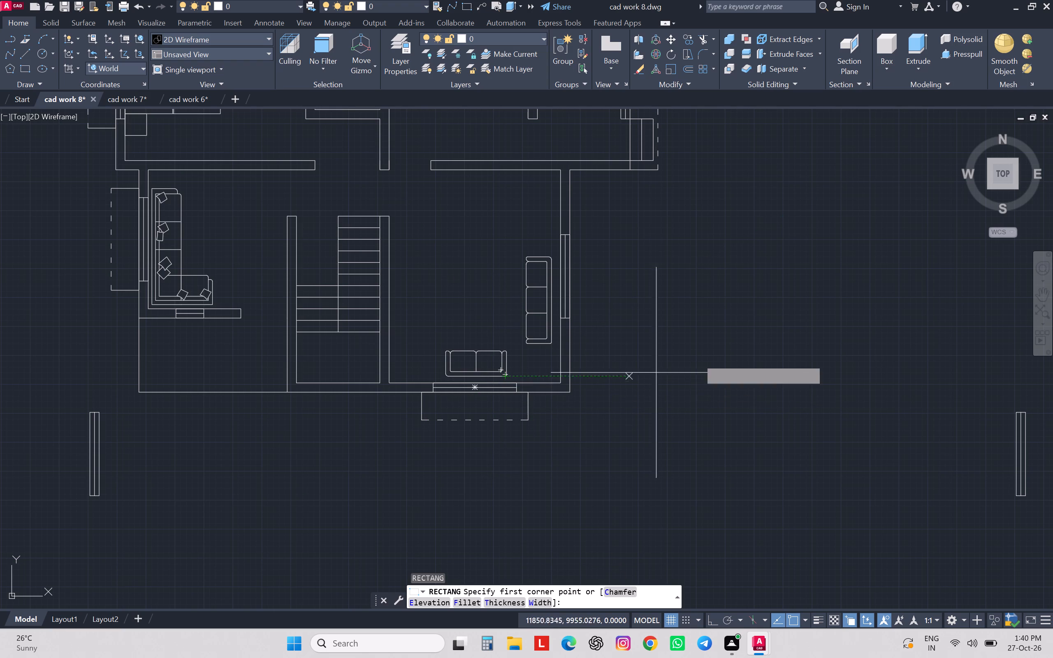
left_click(678, 306)
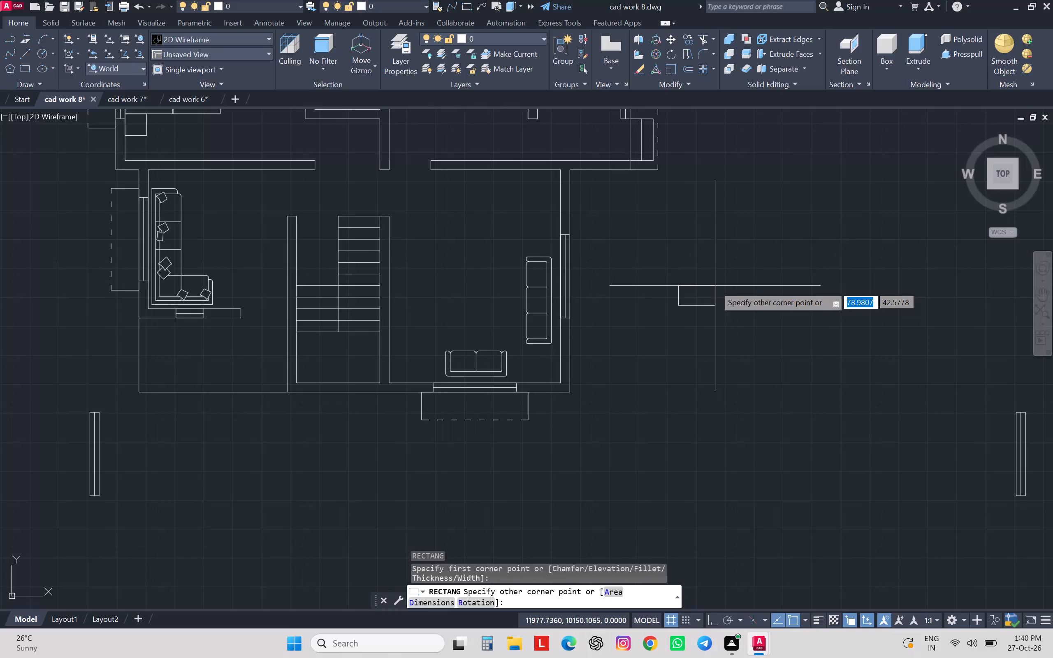
type("70,120")
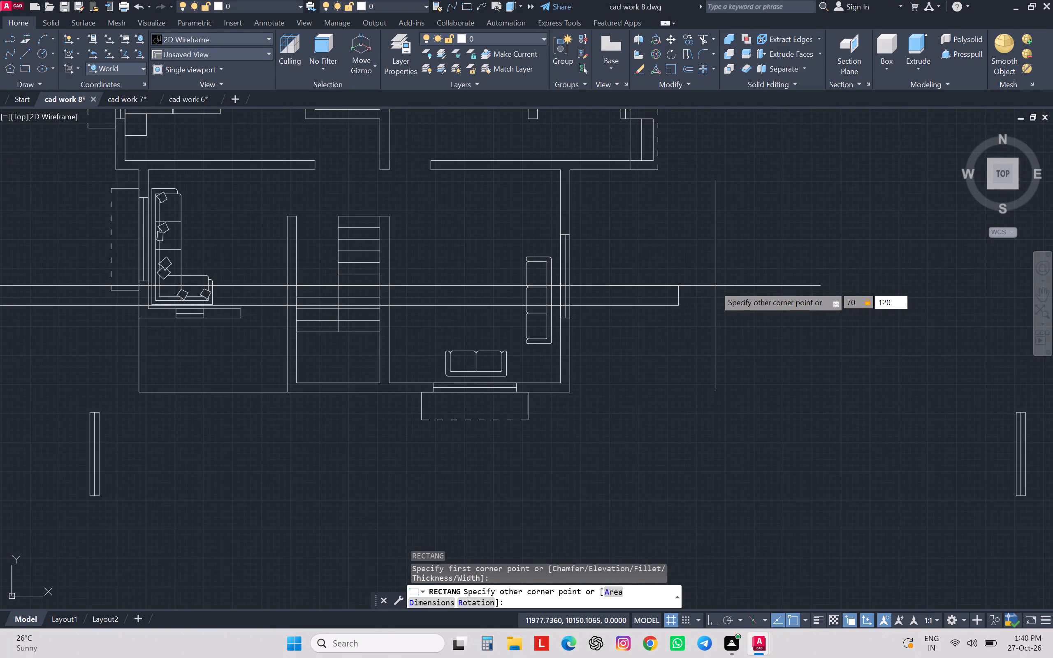
key("Return")
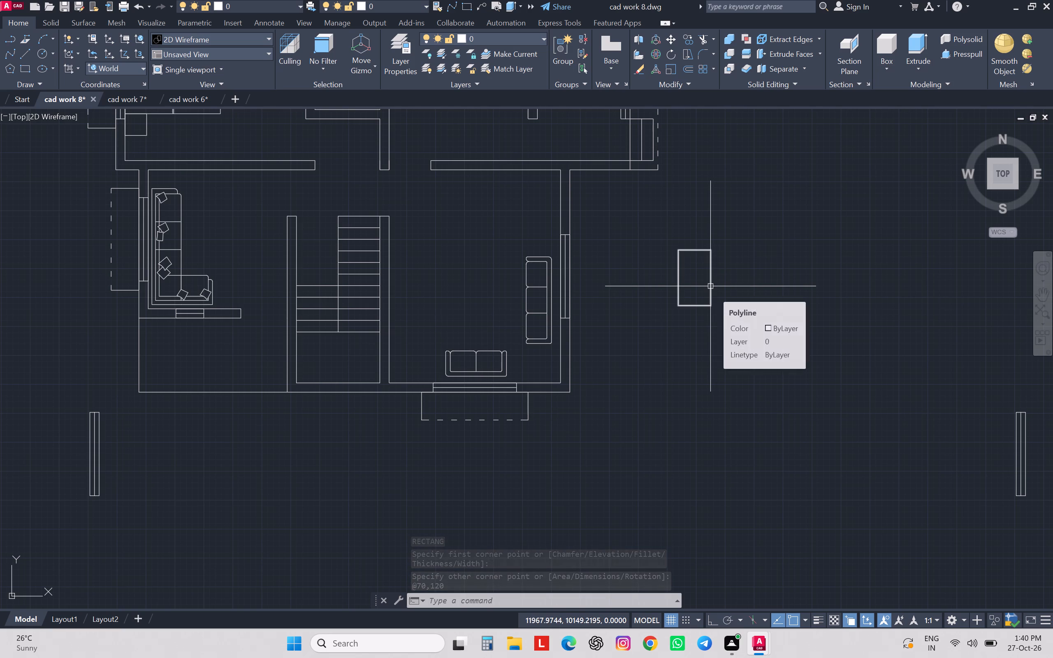
Offset the table rectangle outward by 5 to give it a double outline.
key("o")
key("Return")
key("5")
key("Return")
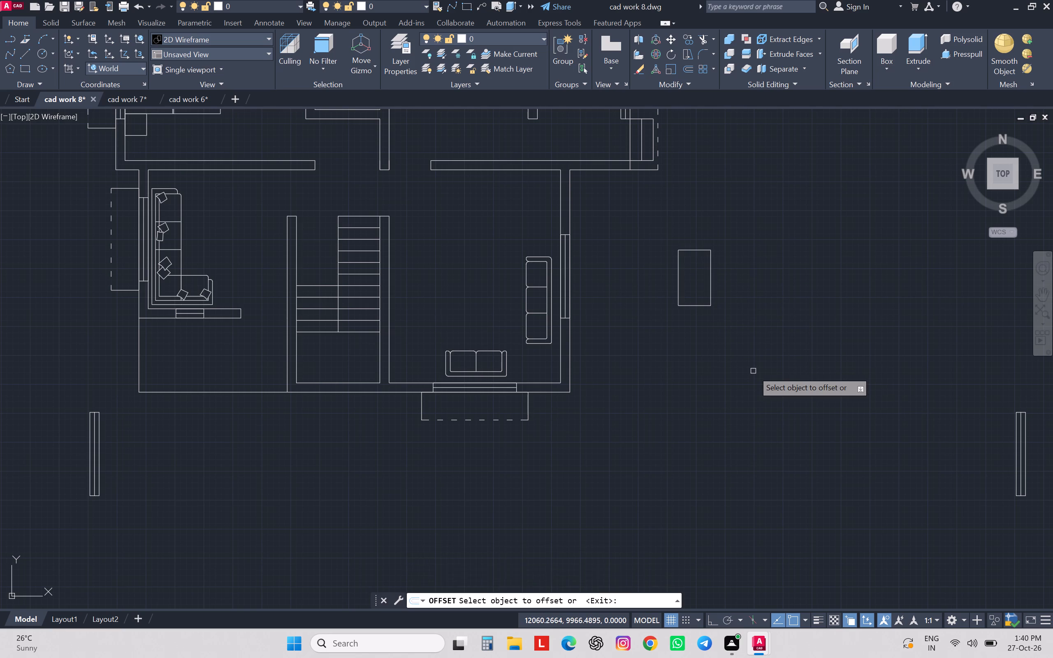
left_click(709, 287)
left_click(646, 327)
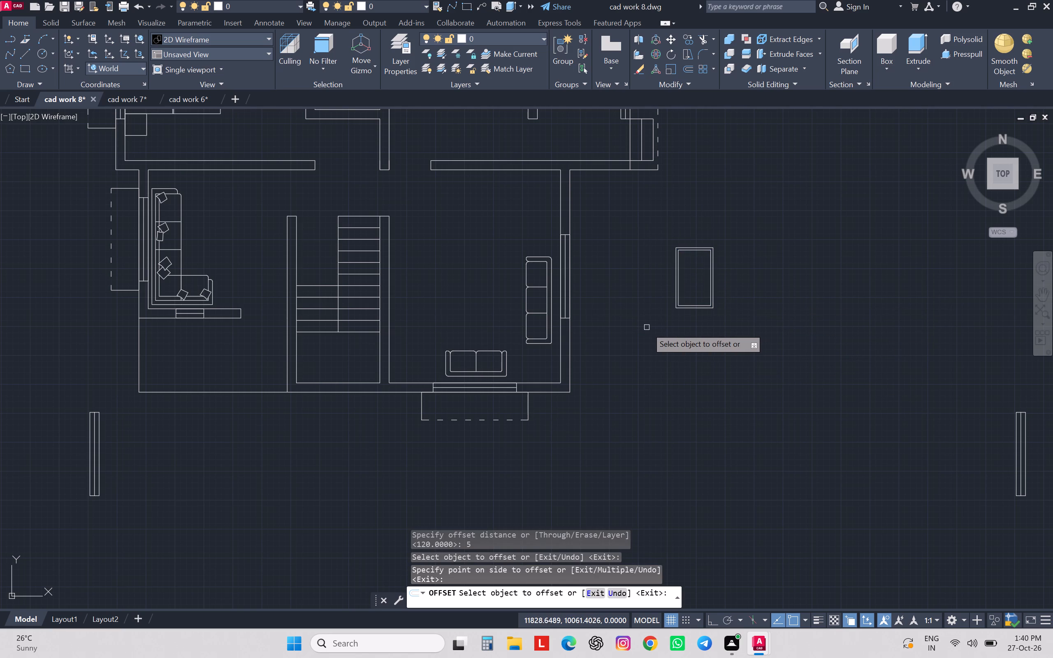
scroll(682, 344, "down", 1)
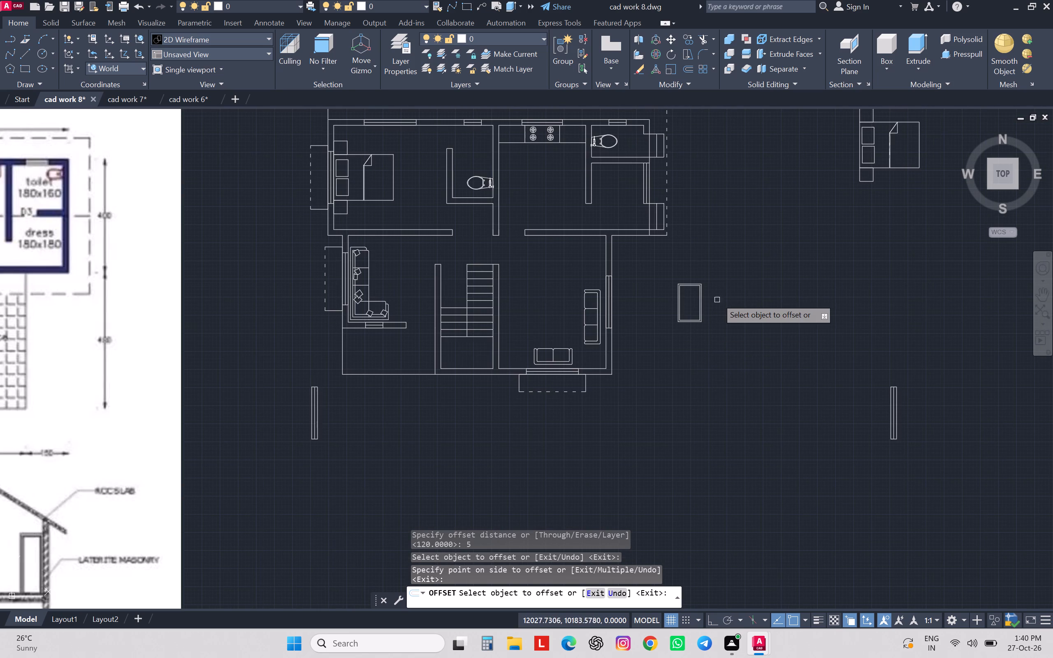
key("Escape")
key("Escape")
Move both table rectangles into the drawing room, north of the two-seater and west of the three-seater sofa.
left_click(714, 268)
left_click(660, 348)
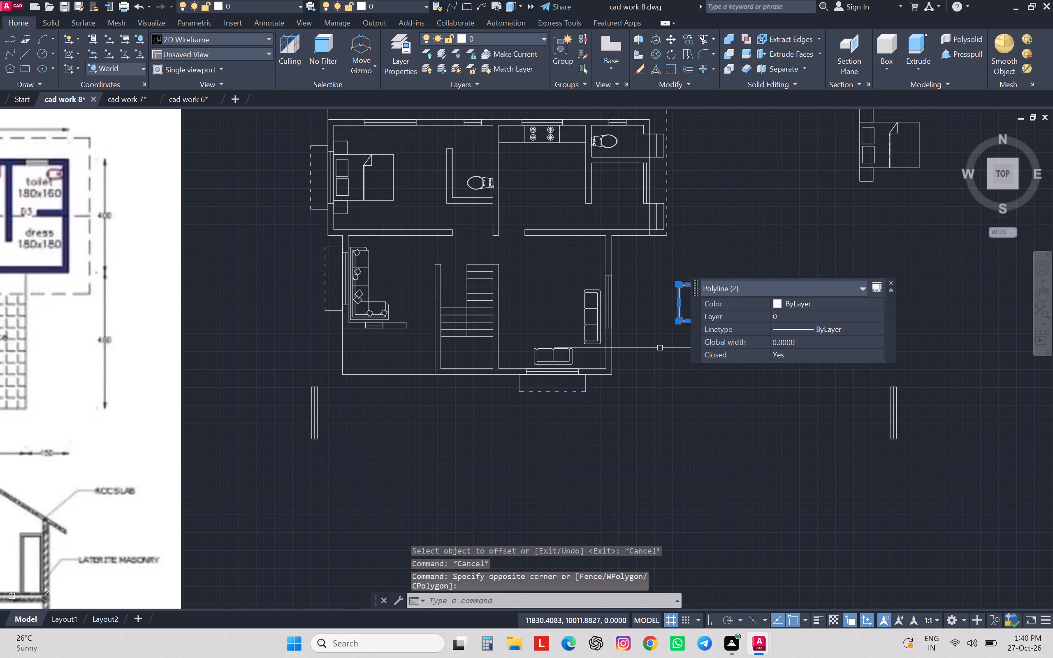
key("m")
key("Return")
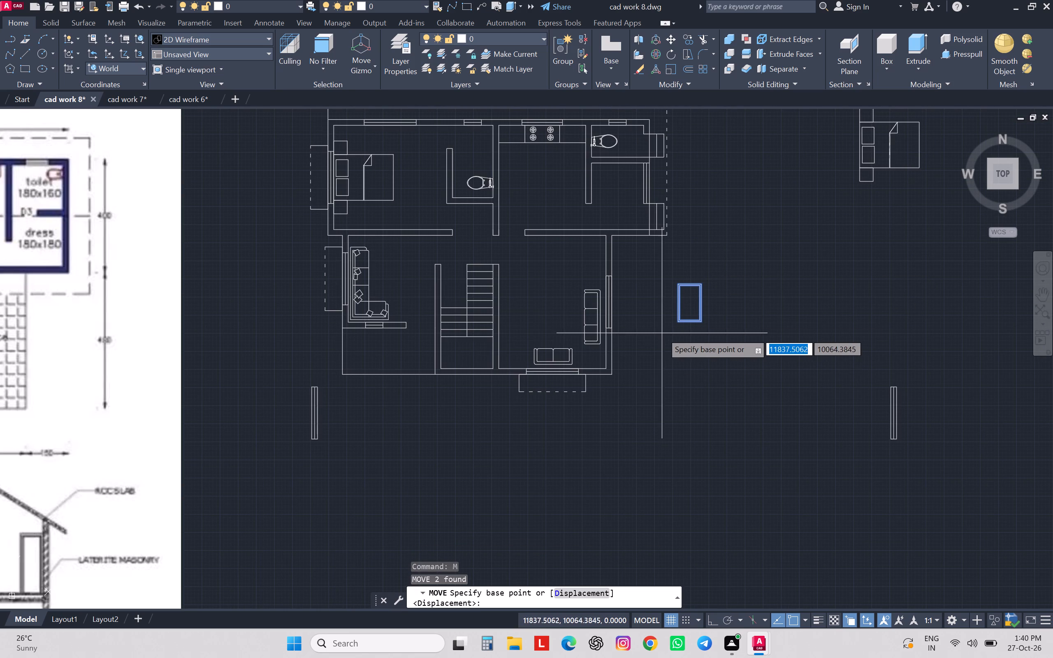
scroll(684, 319, "up", 1)
left_click(693, 294)
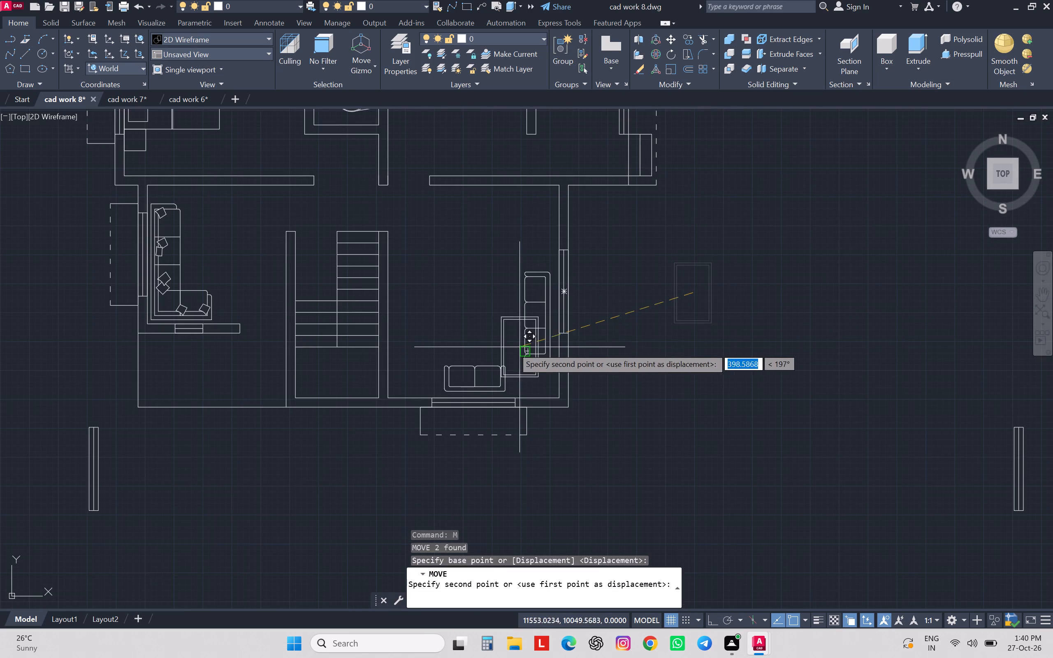
left_click(473, 314)
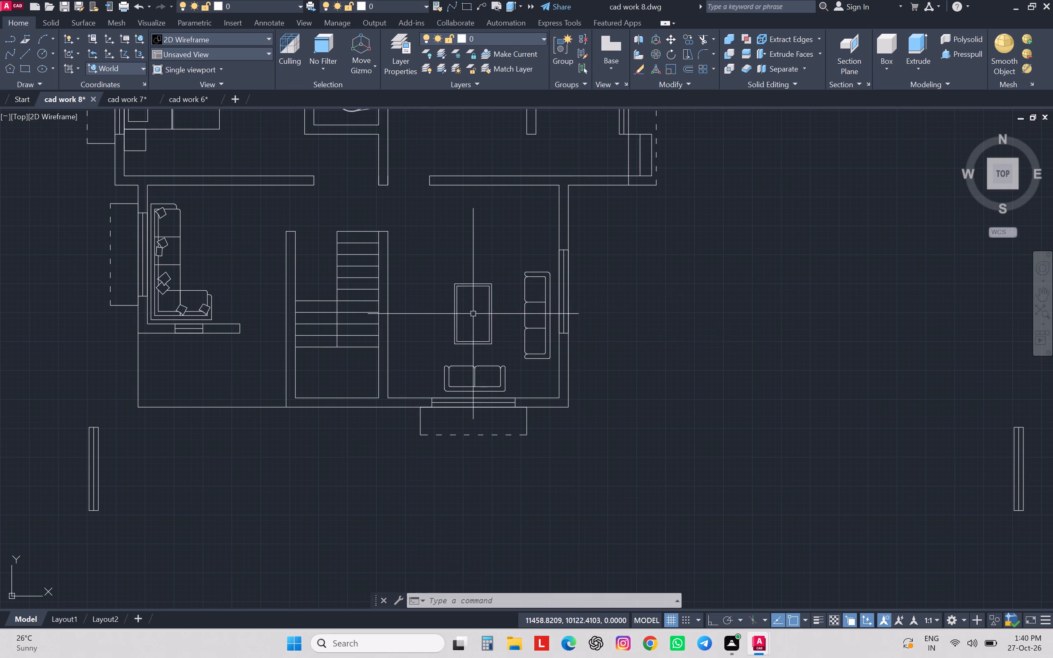
scroll(575, 338, "up", 1)
scroll(575, 339, "down", 3)
key("Escape")
key("Escape")
key("Escape")
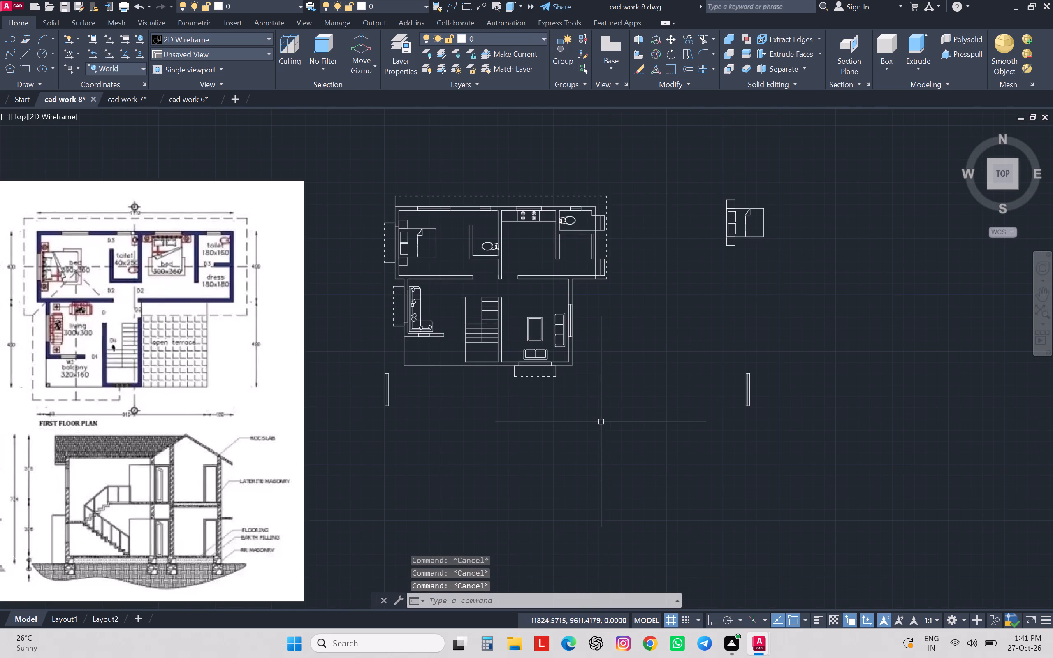
Open the recent drawing dining_tables_2.dwg as the source for the dining table block.
scroll(445, 417, "down", 3)
scroll(347, 418, "up", 2)
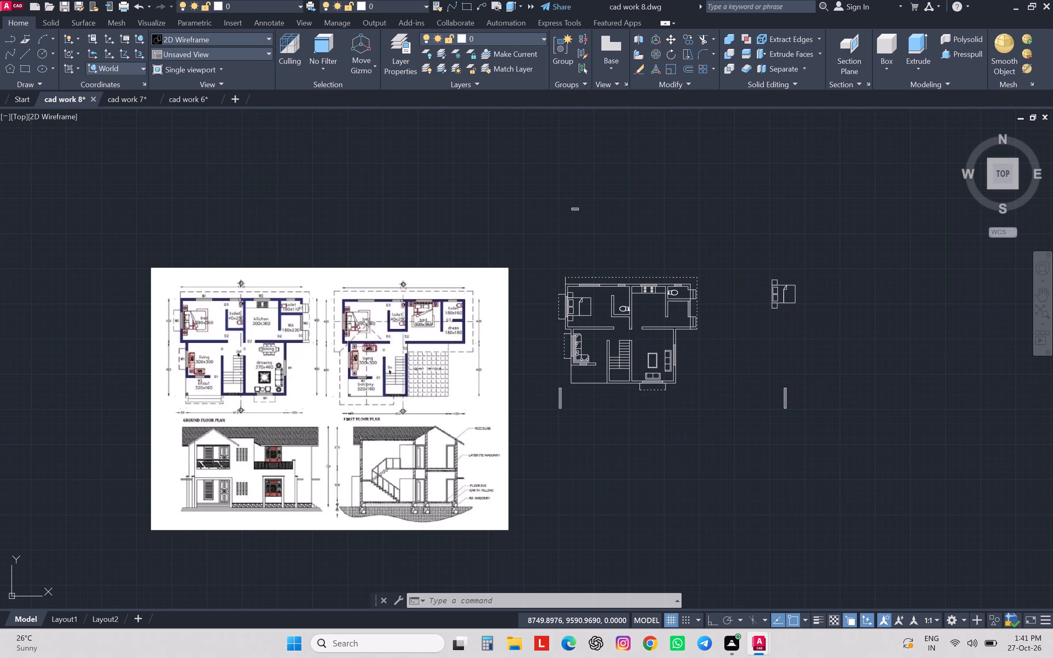
left_click(130, 100)
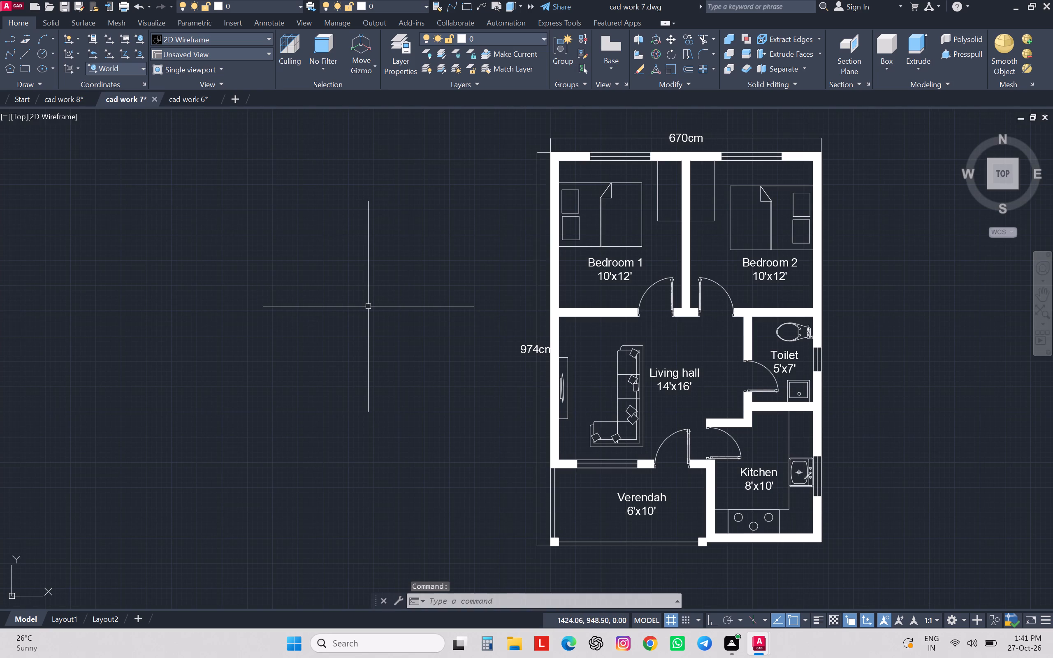
left_click(62, 101)
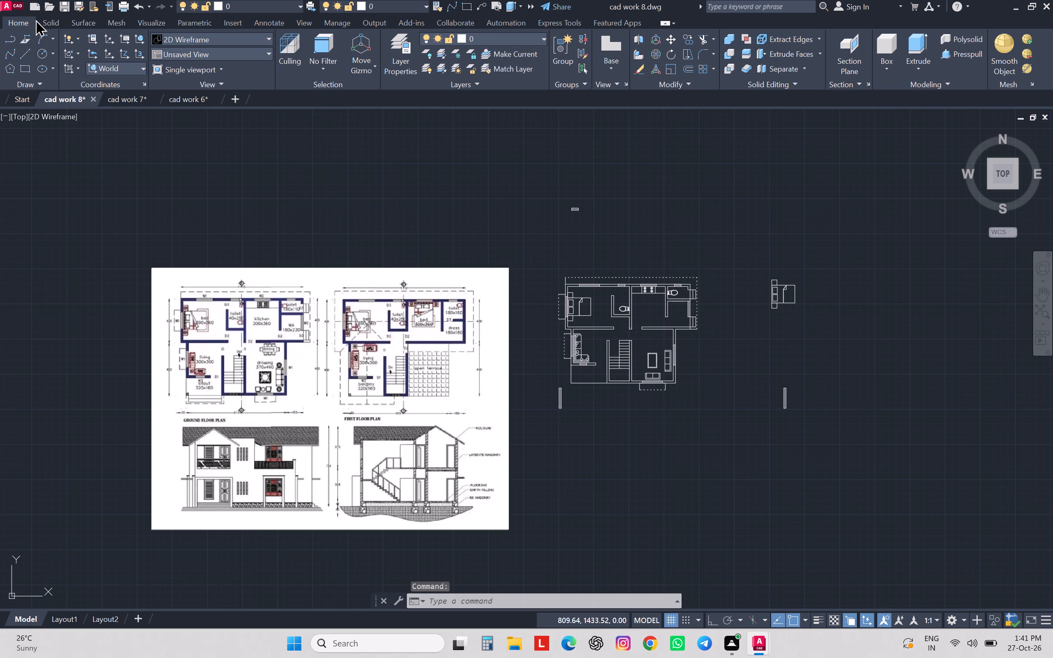
left_click(18, 9)
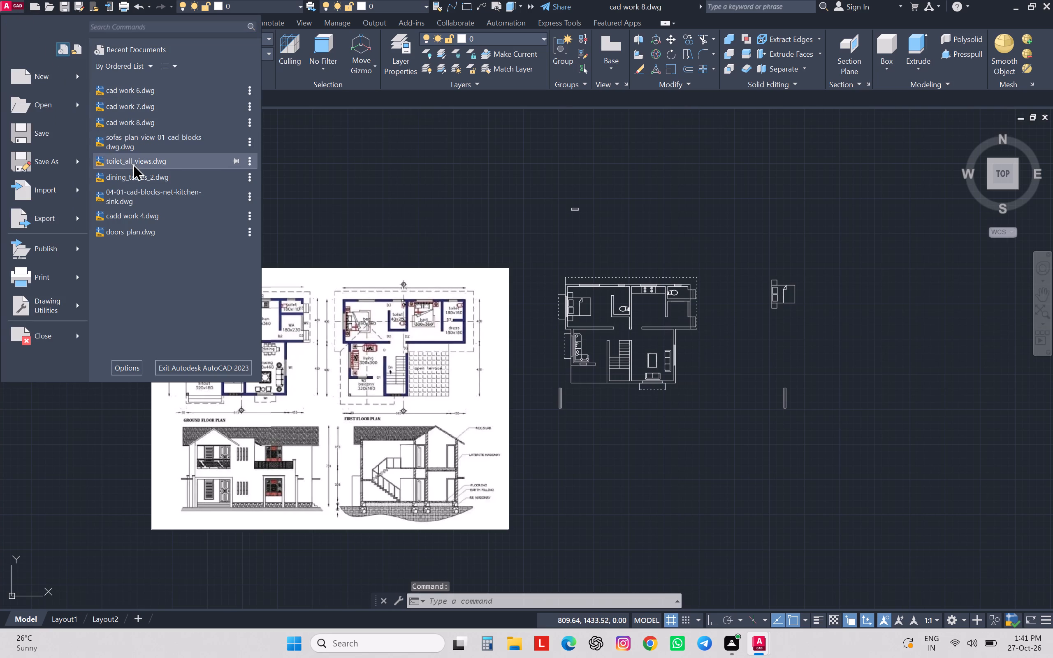
left_click(136, 173)
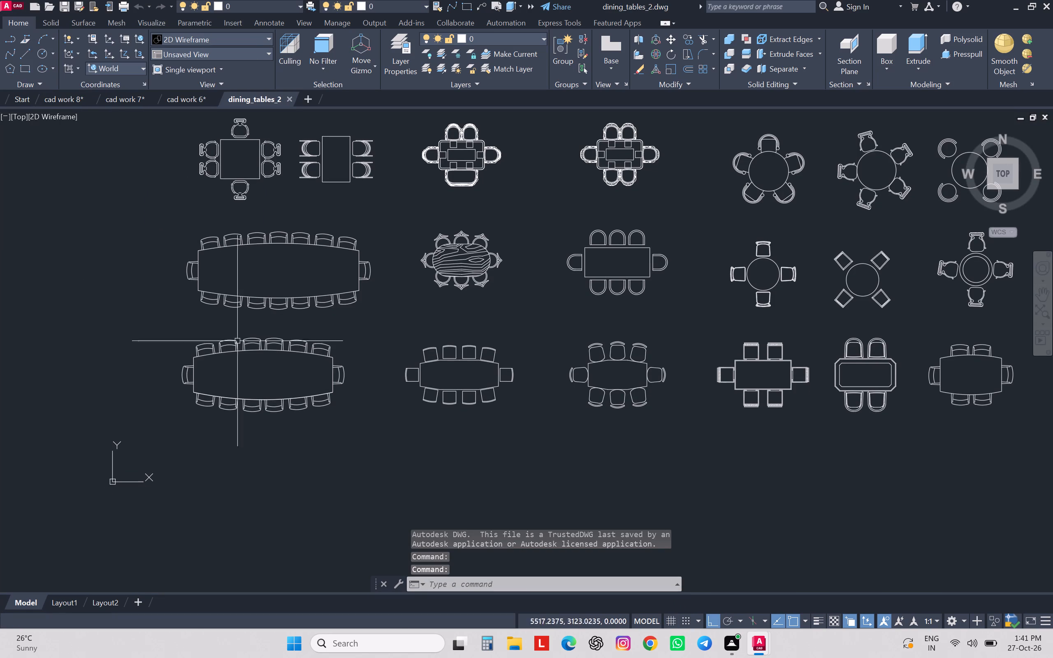
Check the reference's dining area, then copy the wood-grain eight-chair table from dining_tables_2 into cad work 8, southeast of the plan.
left_click(67, 101)
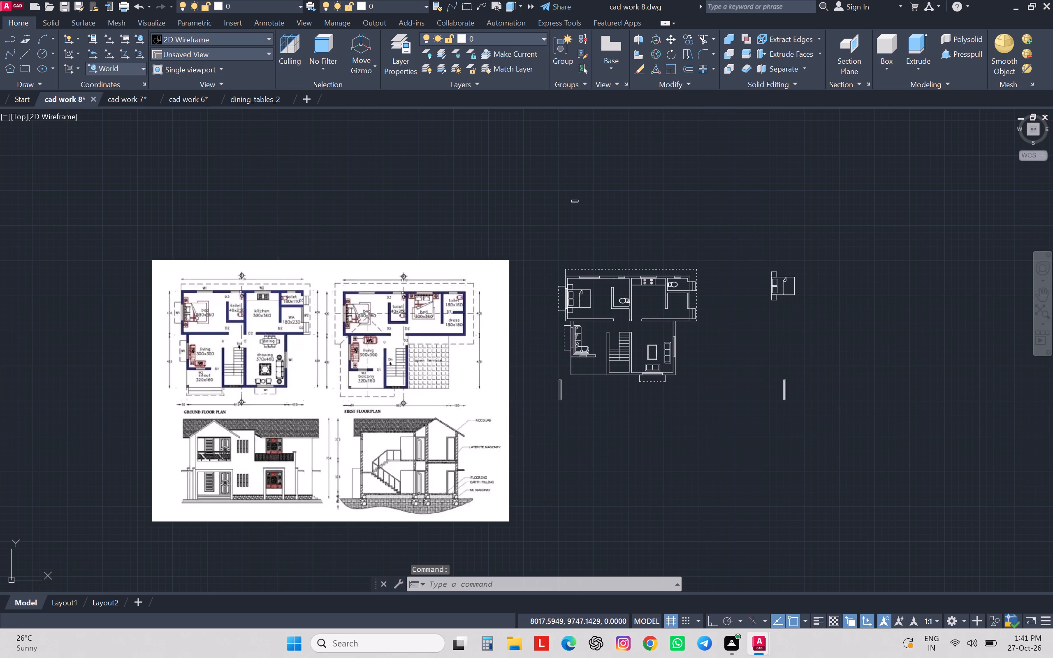
scroll(266, 375, "up", 2)
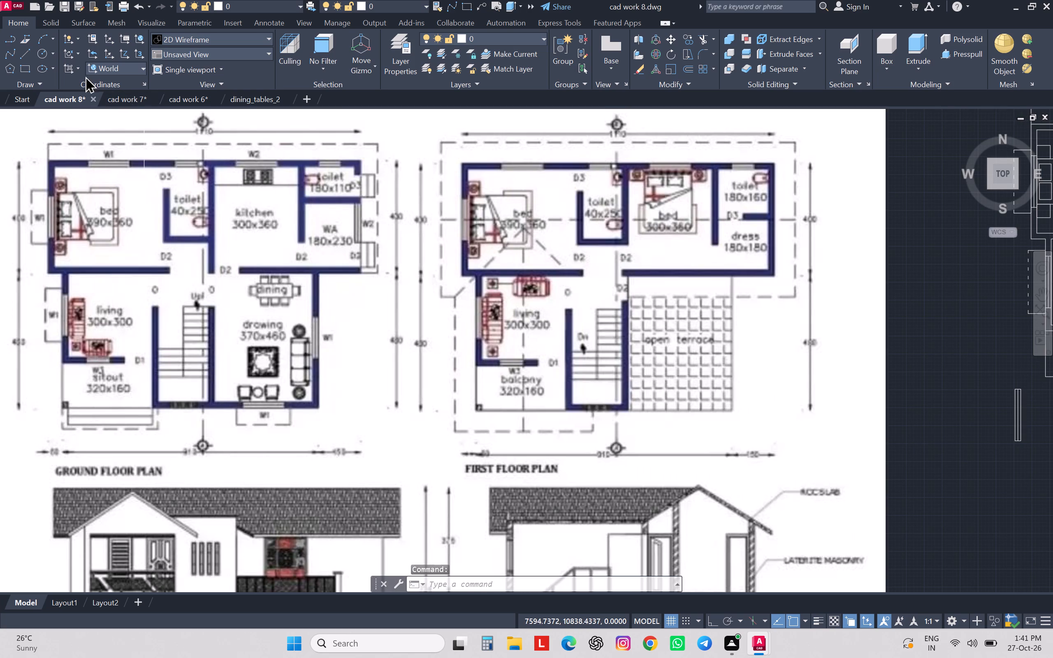
left_click(246, 99)
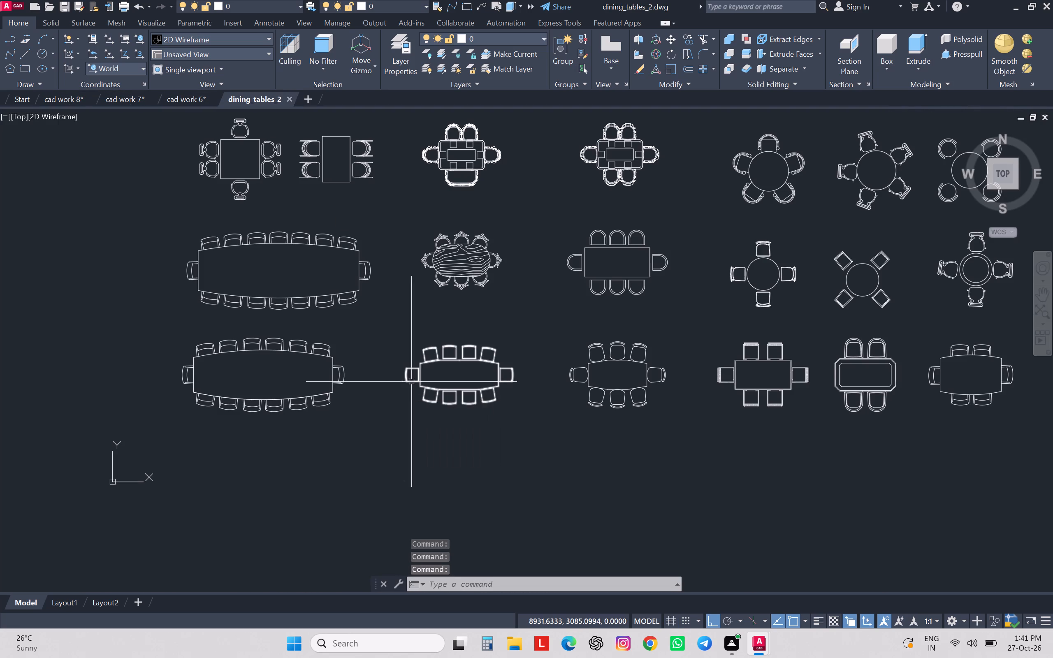
scroll(536, 404, "down", 1)
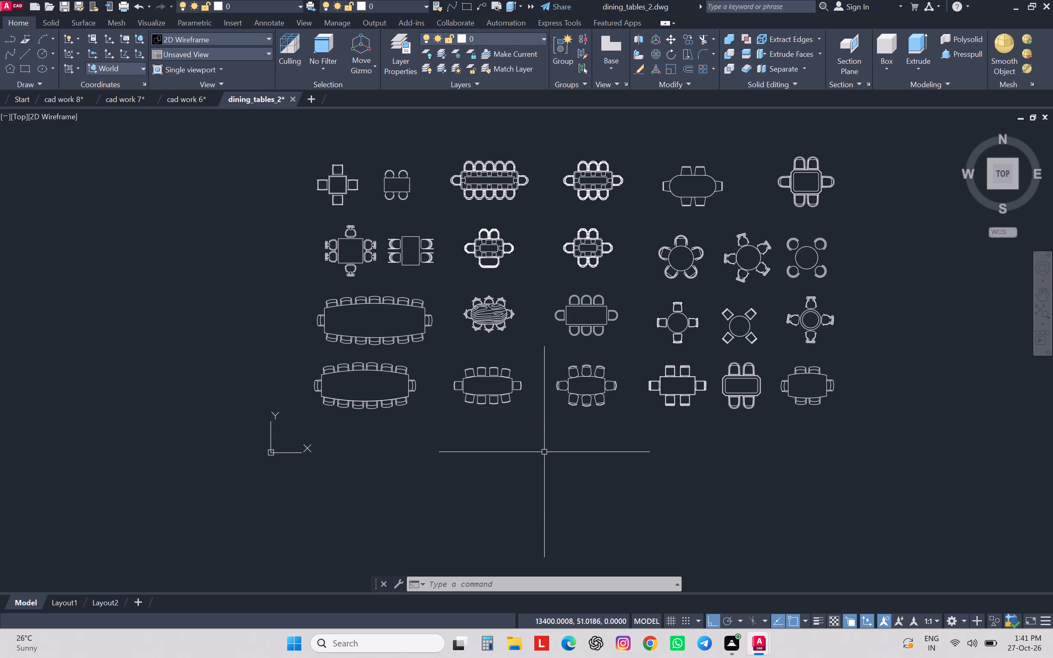
left_click(517, 281)
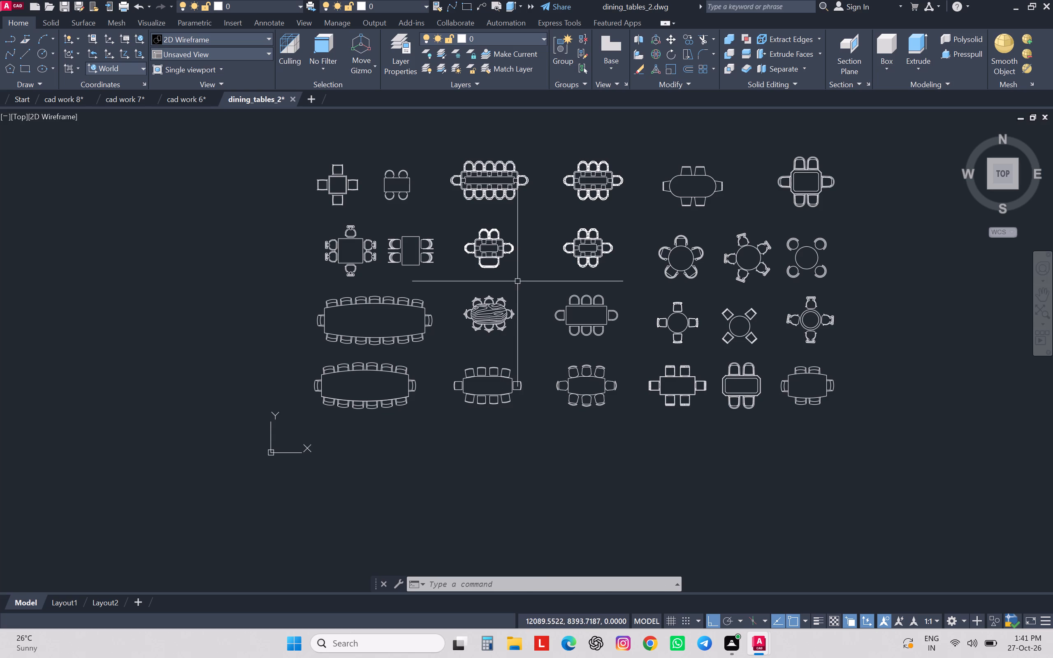
left_click(453, 343)
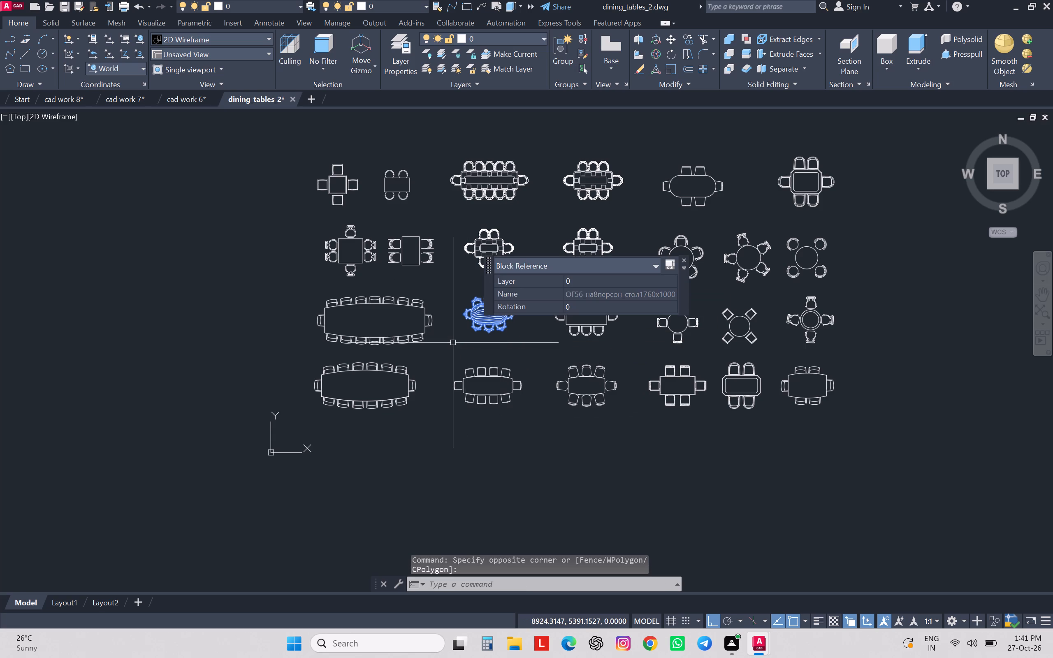
key("ctrl+c")
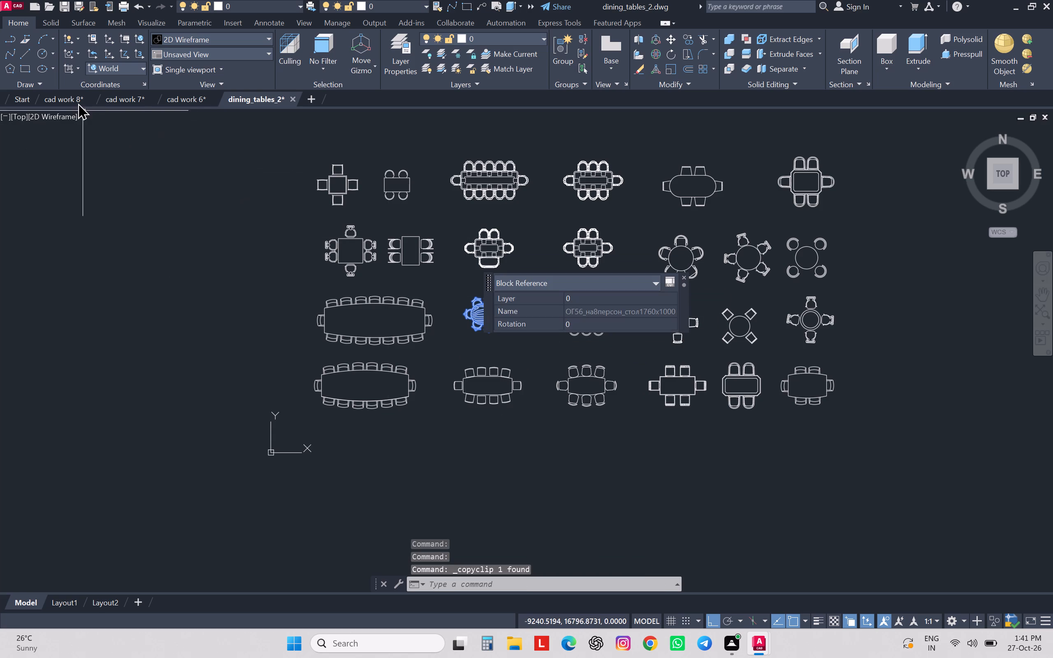
left_click(75, 100)
scroll(351, 309, "down", 4)
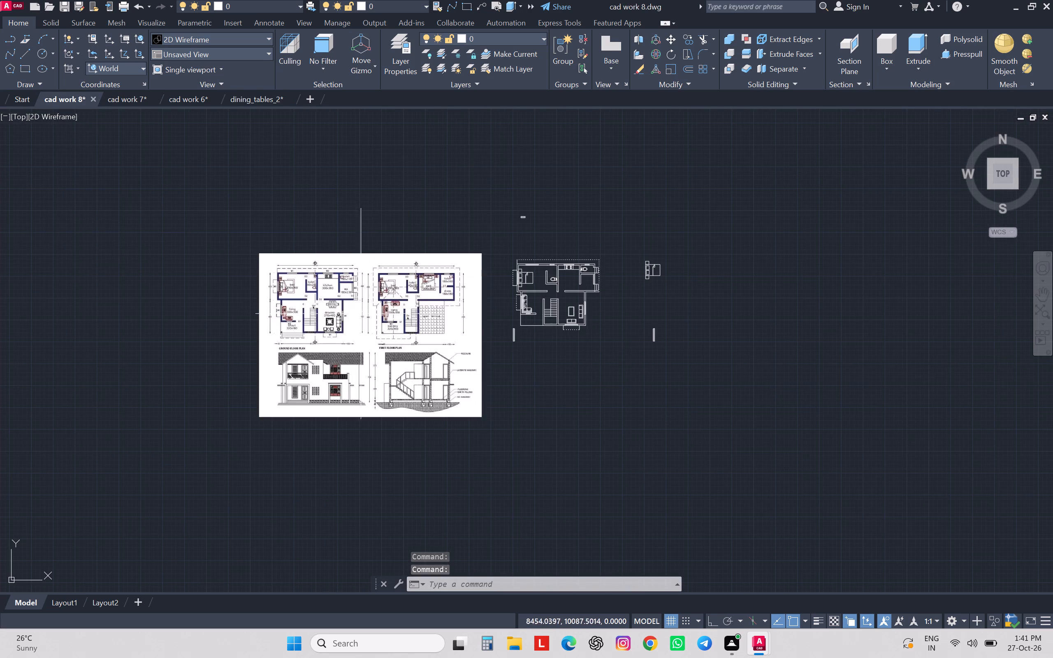
key("ctrl+v")
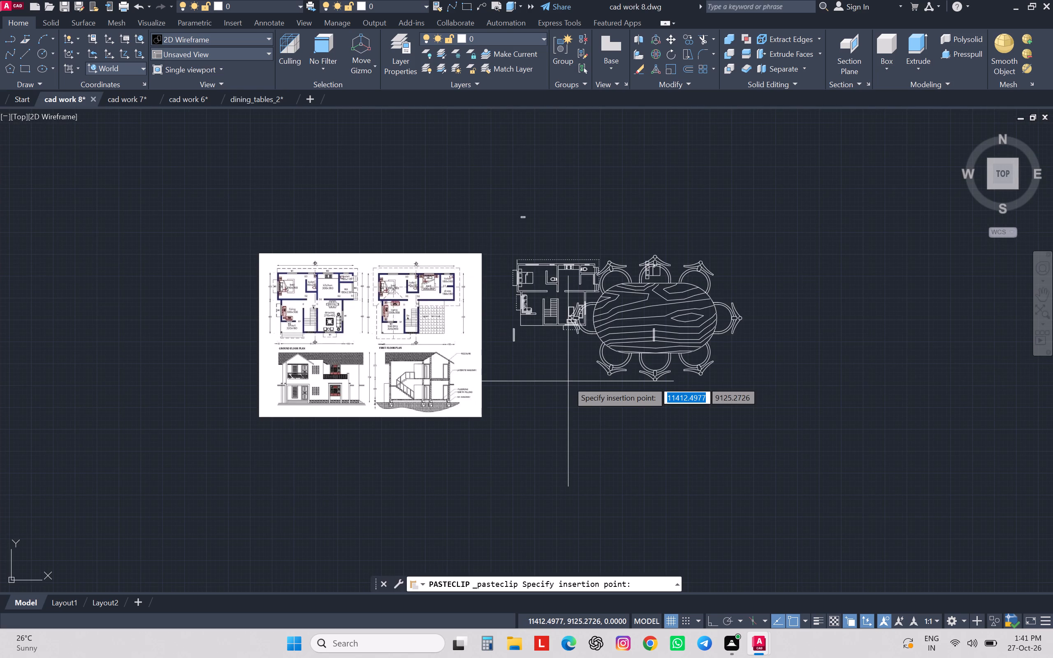
left_click(719, 446)
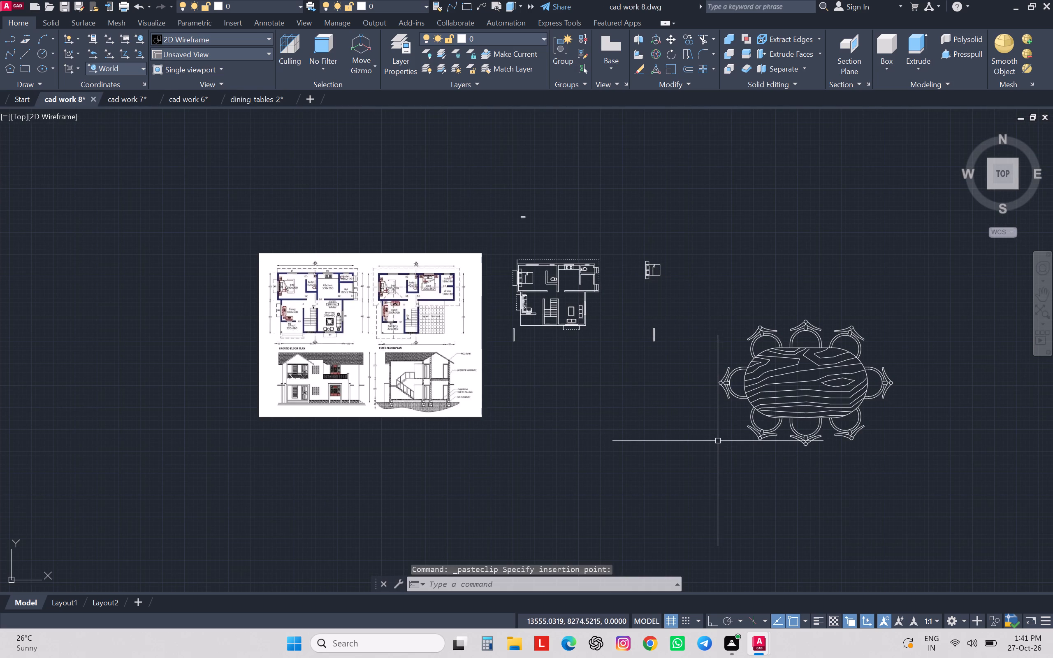
key("Escape")
key("Escape")
key("Escape")
key("Escape")
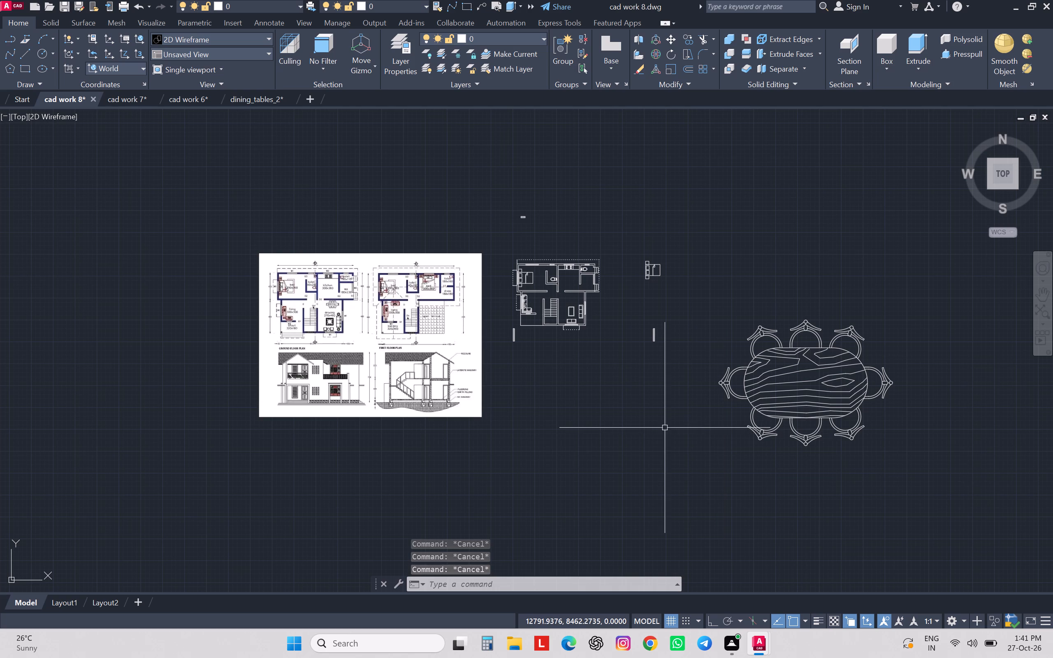
Measure the length of the imported oval dining tabletop between its west and east ends with an aligned dimension.
scroll(369, 288, "up", 3)
scroll(369, 288, "down", 1)
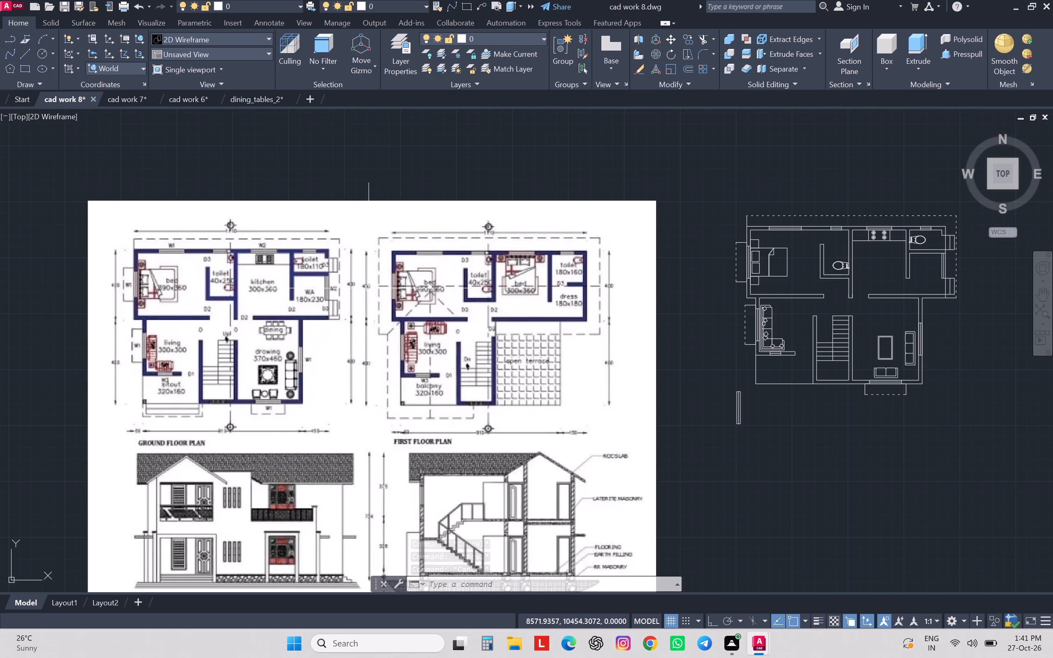
scroll(372, 325, "down", 2)
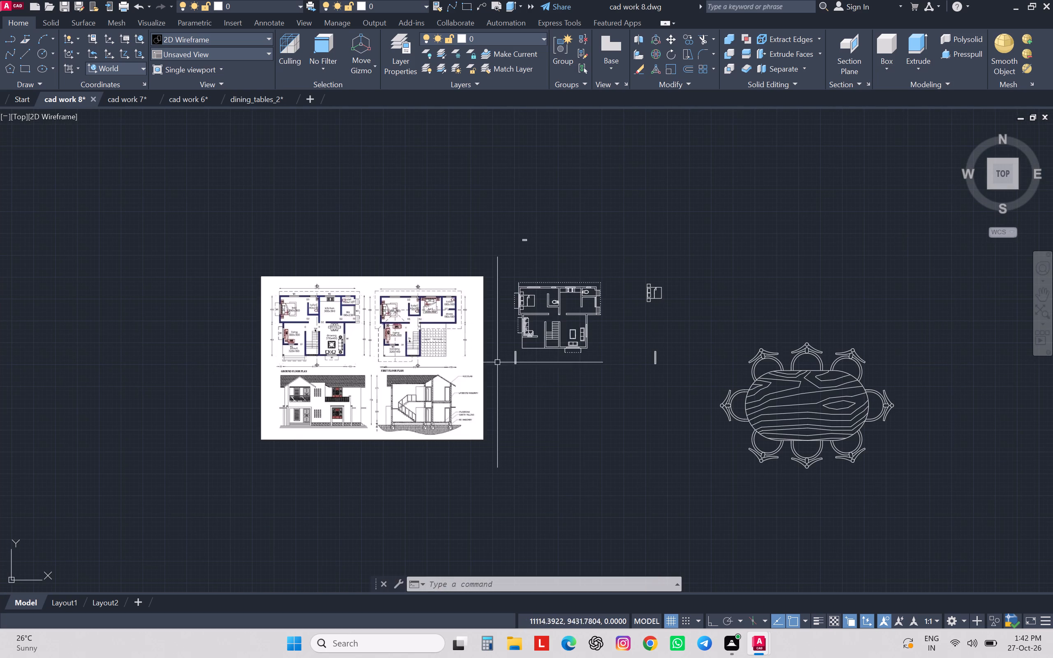
middle_click_drag(594, 419, 454, 379)
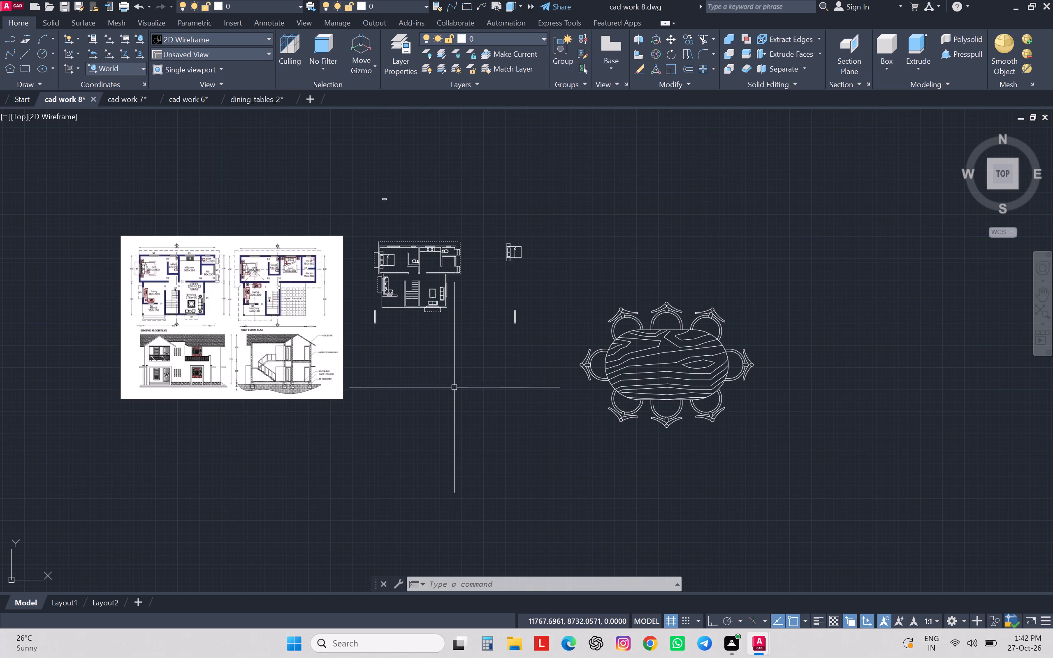
type("da")
key("Return")
scroll(639, 353, "up", 3)
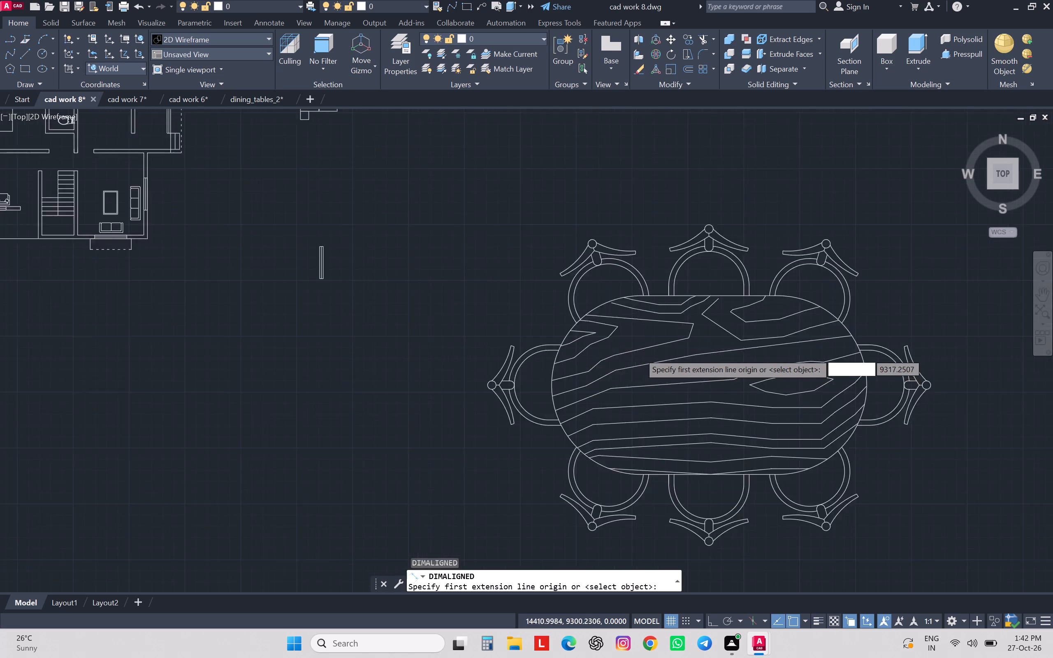
left_click(495, 407)
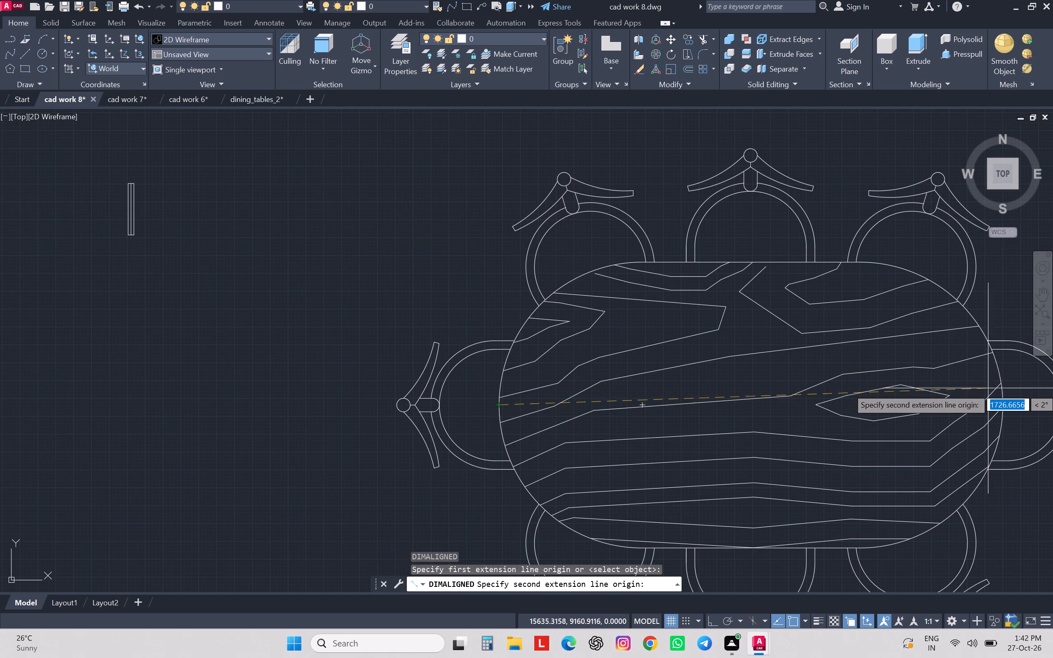
key("F8")
left_click(1004, 400)
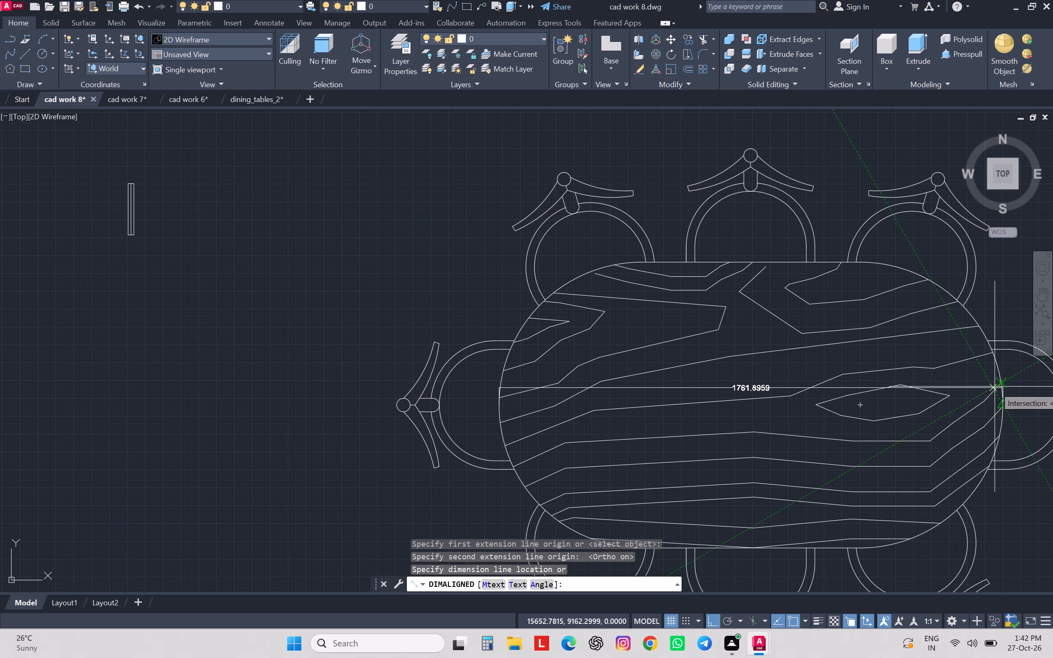
key("Escape")
Scale the dining table block by reference from its tabletop's west end, using reference length 1761 and new length 180.
scroll(992, 383, "down", 2)
left_click(986, 381)
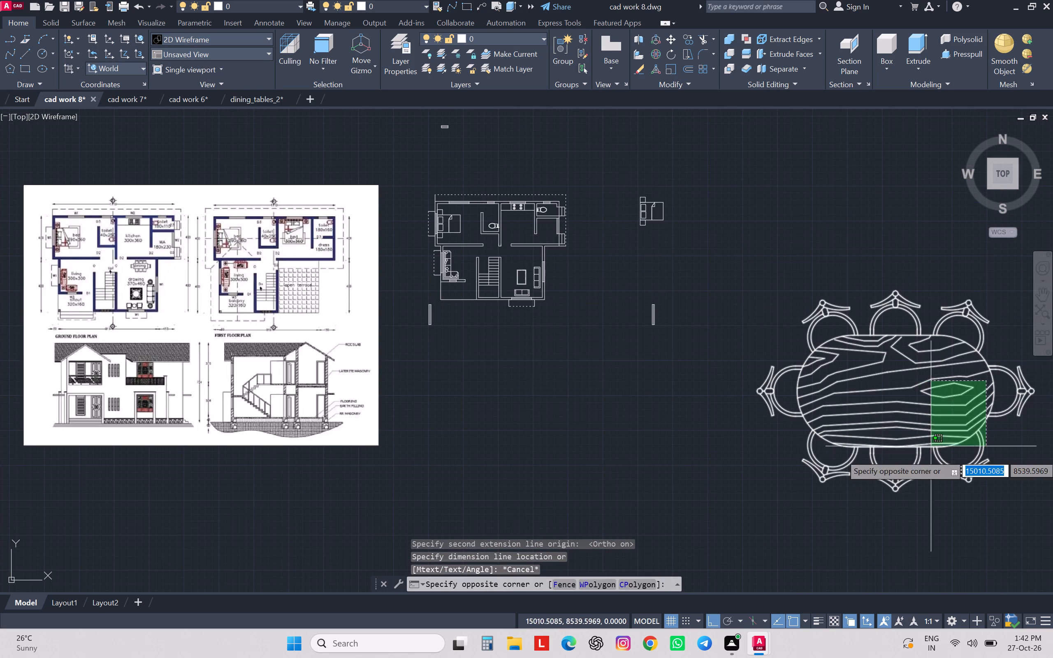
left_click(918, 454)
key("s")
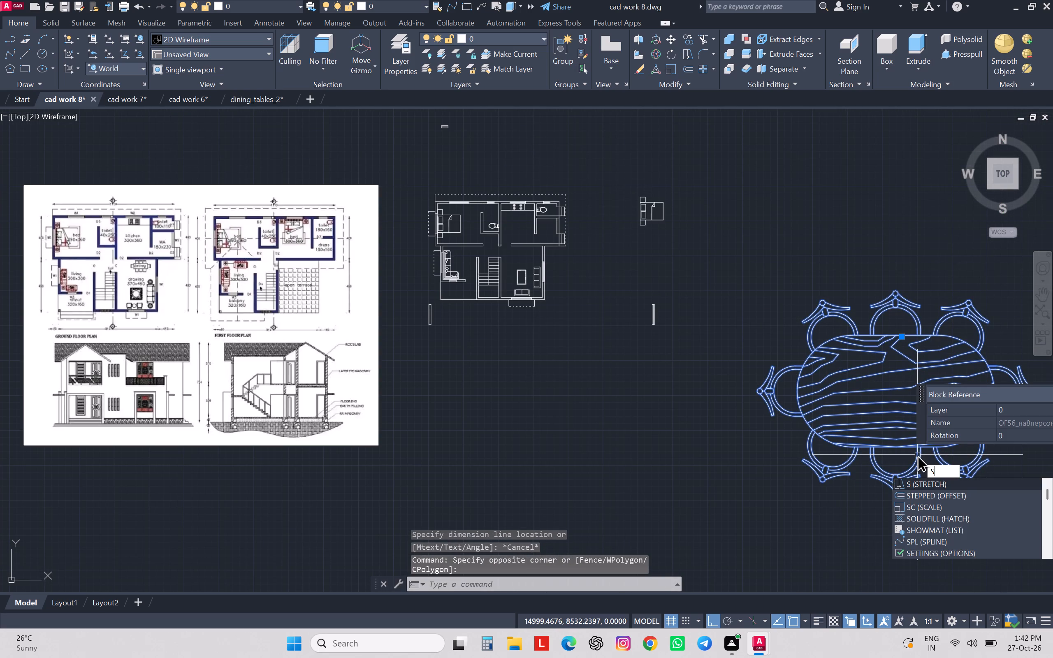
key("c")
key("Return")
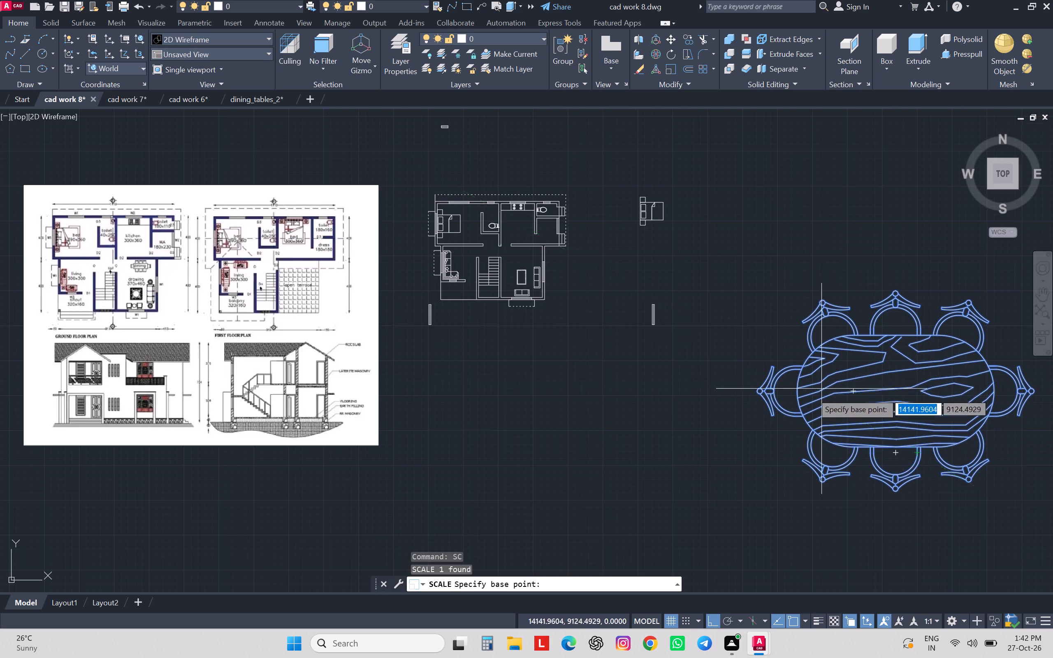
left_click(798, 394)
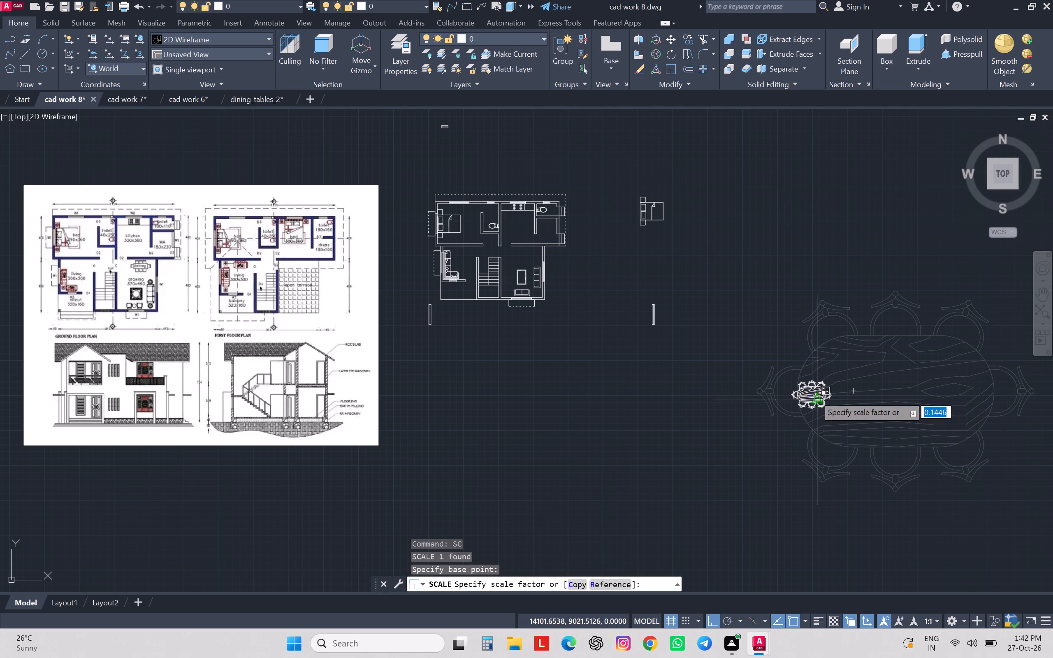
key("r")
key("Return")
type("17")
key("1")
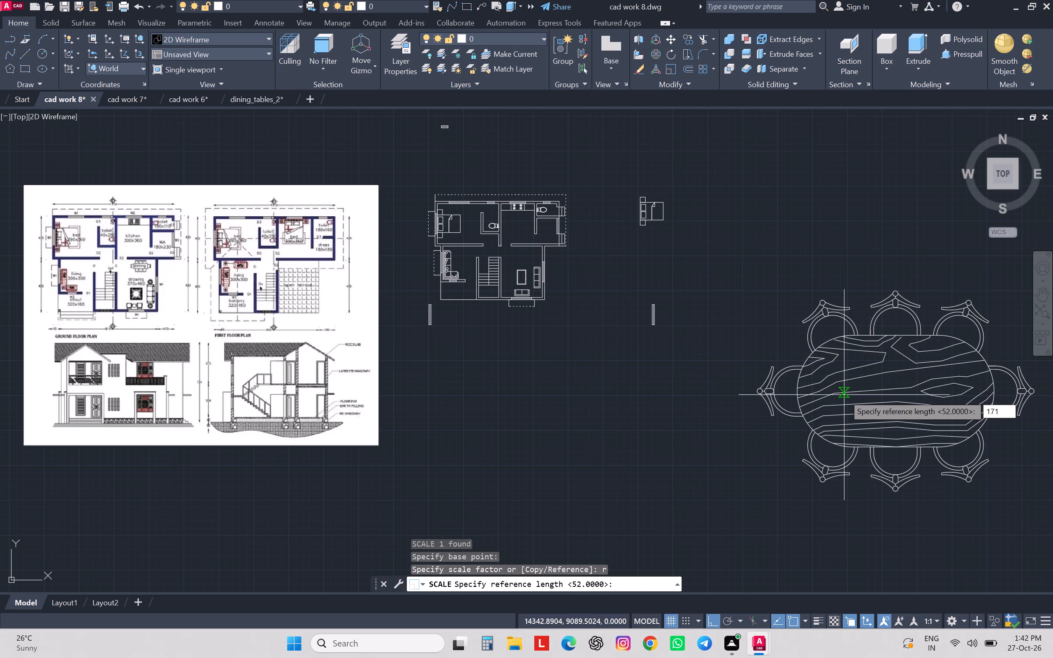
key("BackSpace")
type("60")
key("BackSpace")
key("1")
key("Return")
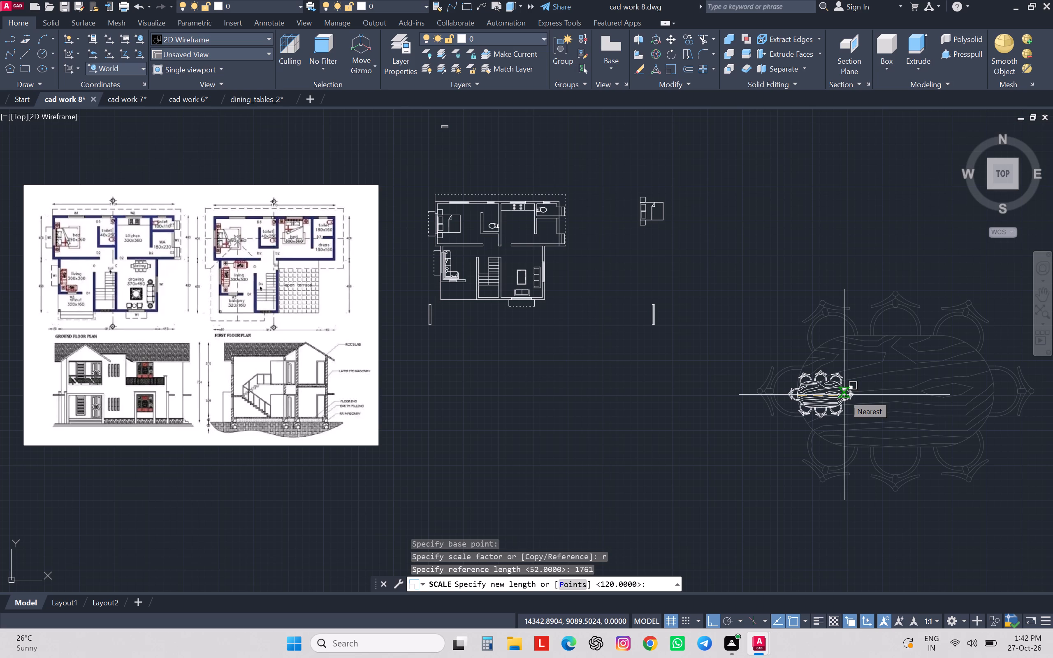
type("180")
key("Return")
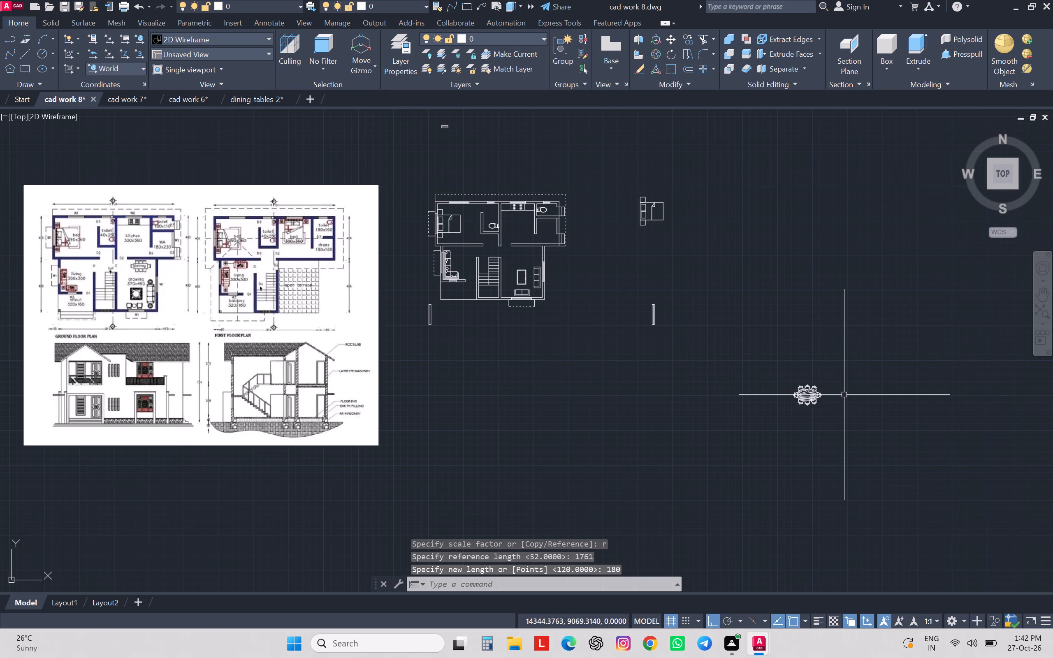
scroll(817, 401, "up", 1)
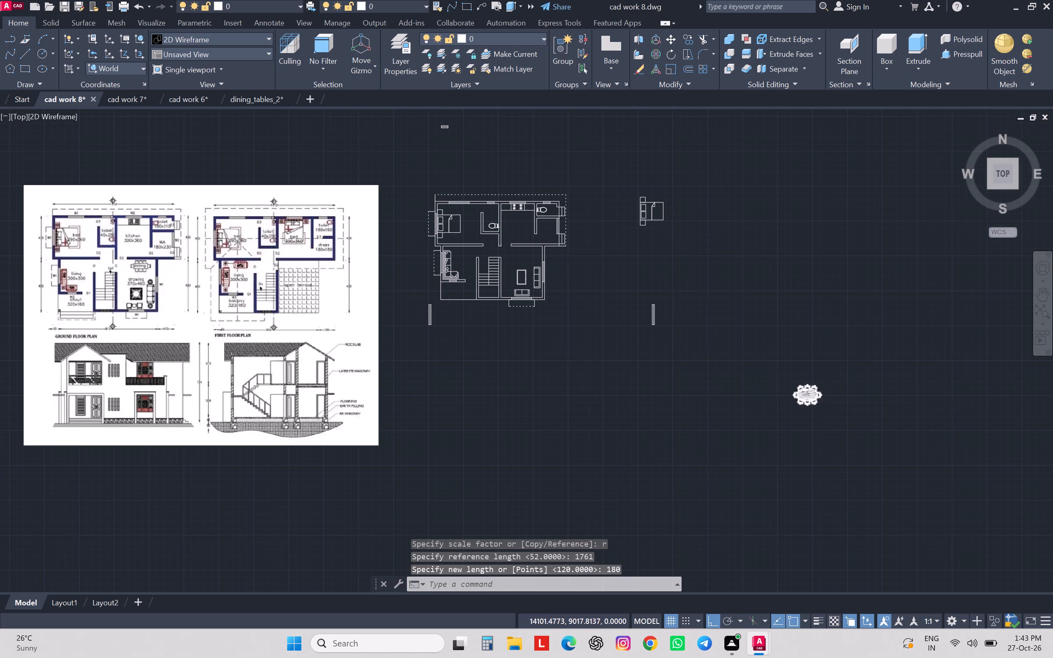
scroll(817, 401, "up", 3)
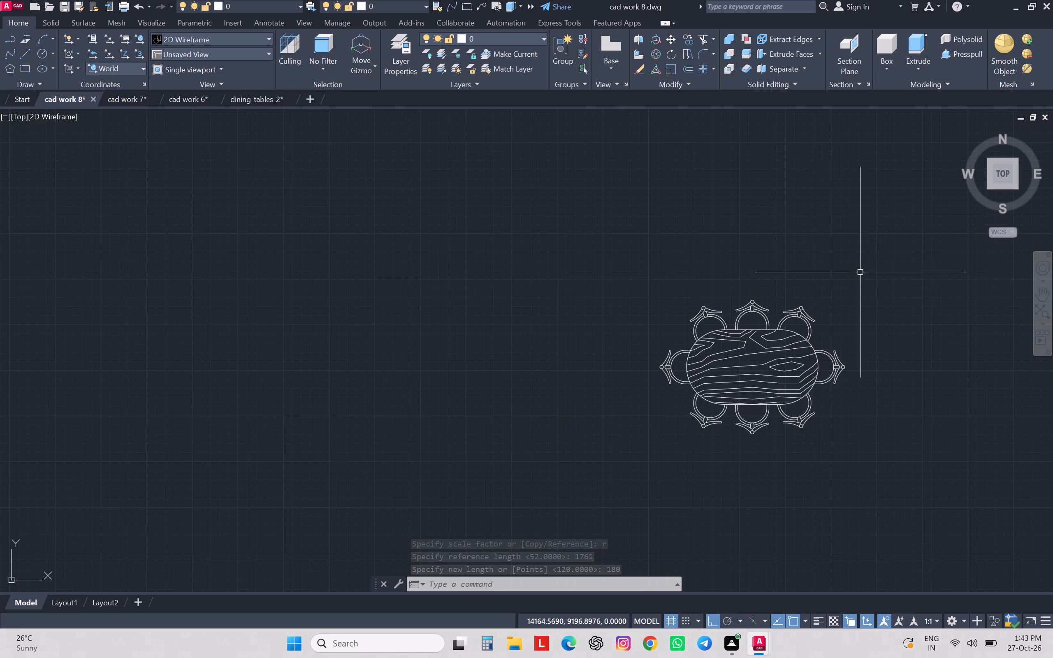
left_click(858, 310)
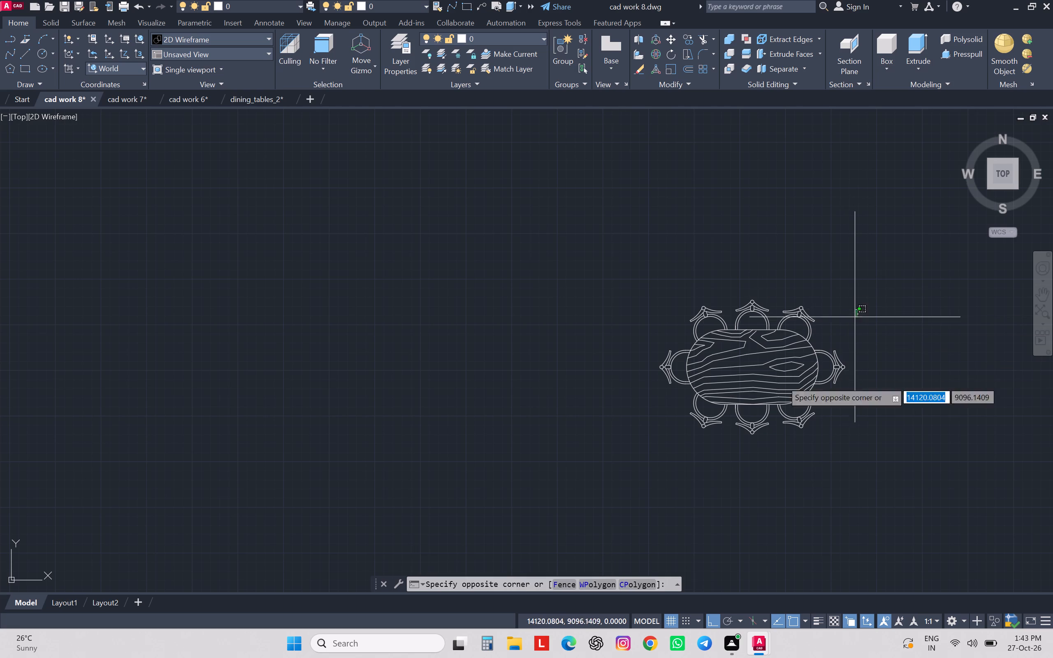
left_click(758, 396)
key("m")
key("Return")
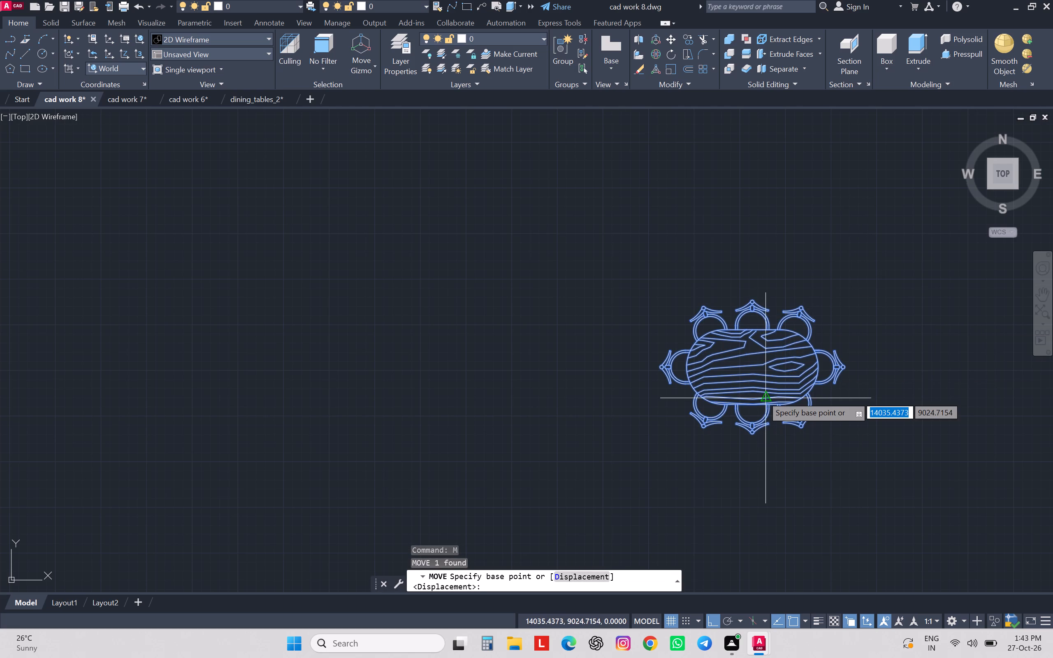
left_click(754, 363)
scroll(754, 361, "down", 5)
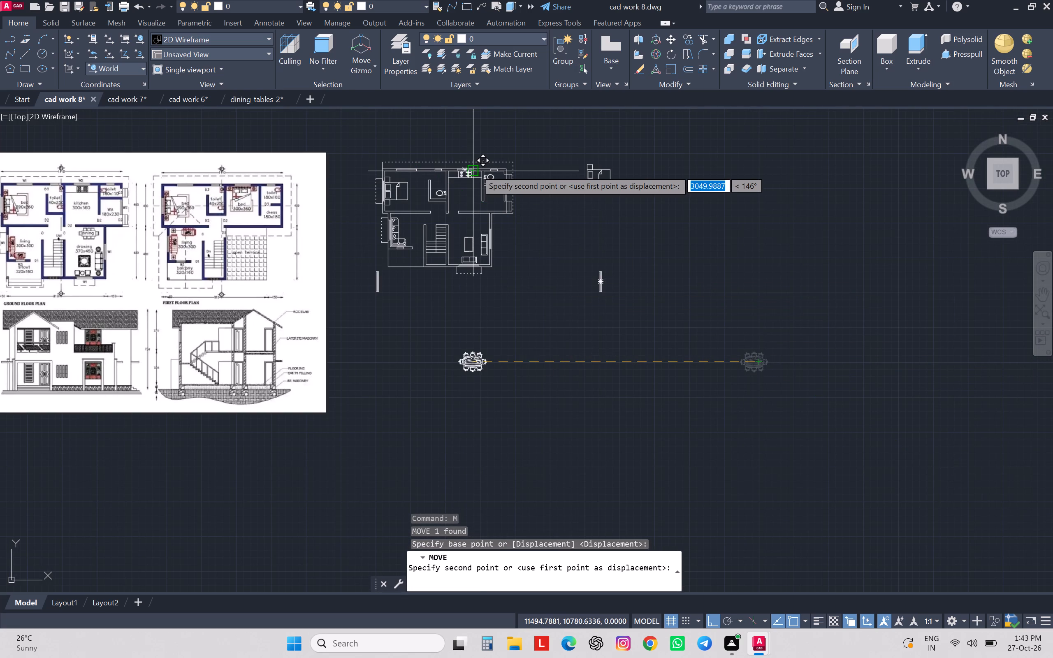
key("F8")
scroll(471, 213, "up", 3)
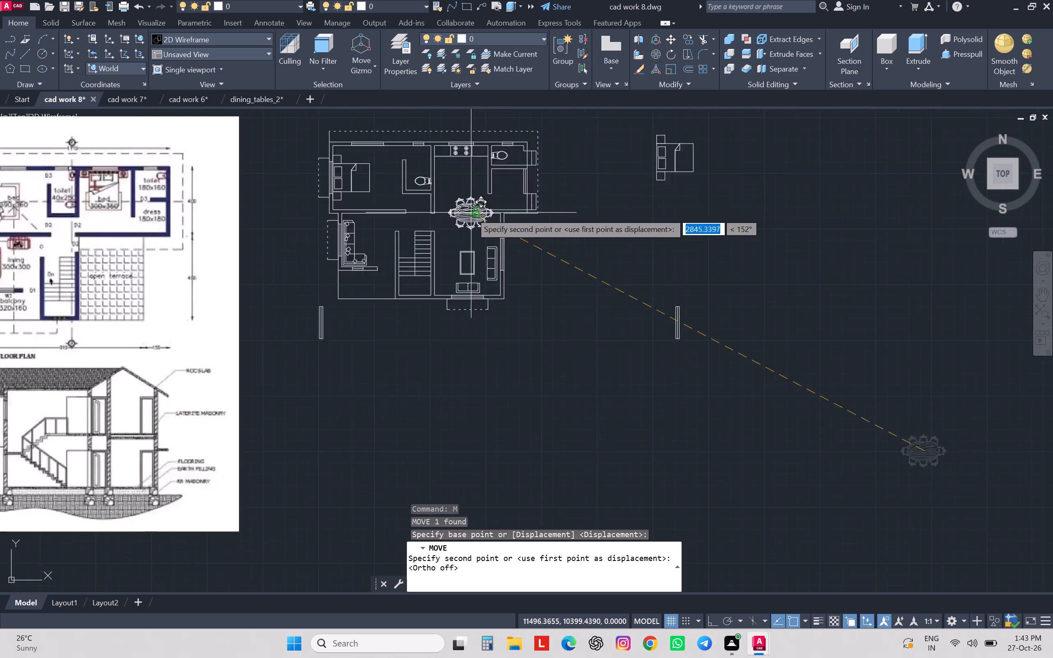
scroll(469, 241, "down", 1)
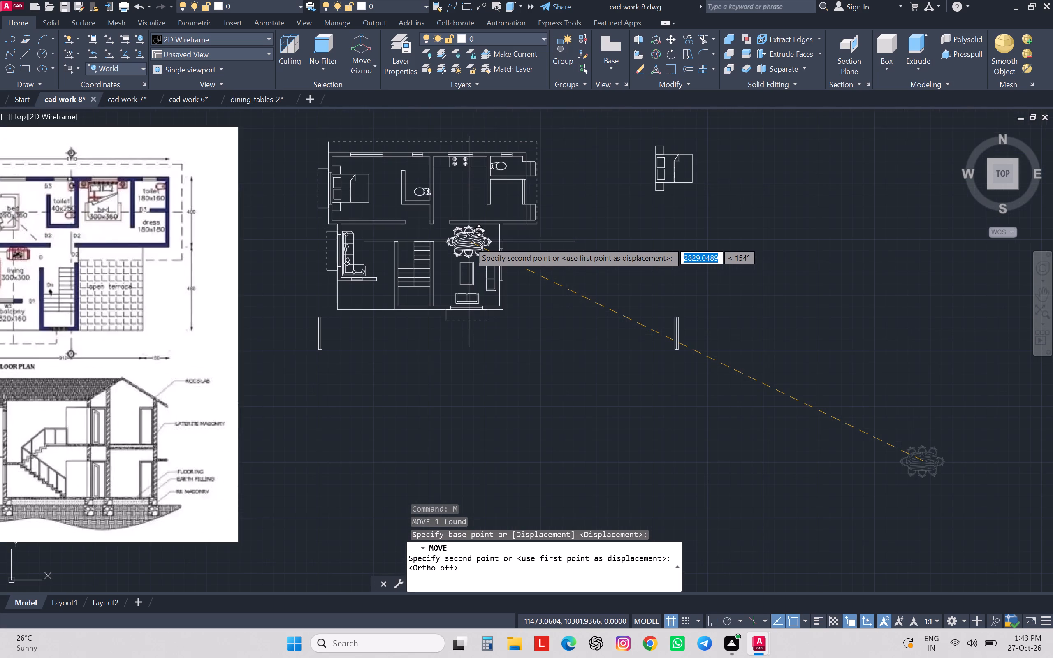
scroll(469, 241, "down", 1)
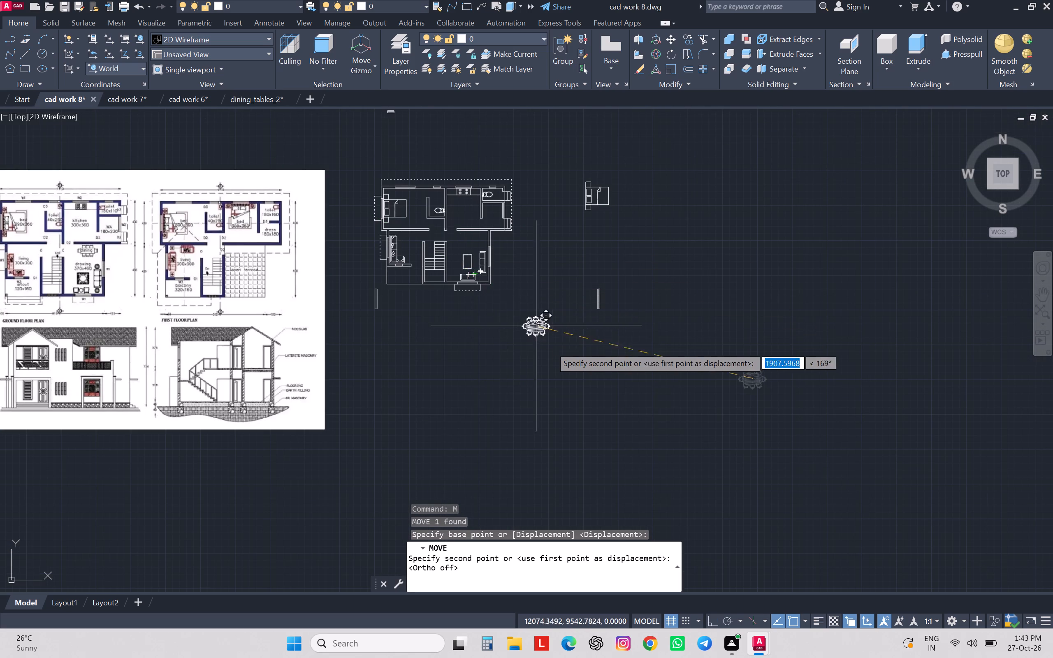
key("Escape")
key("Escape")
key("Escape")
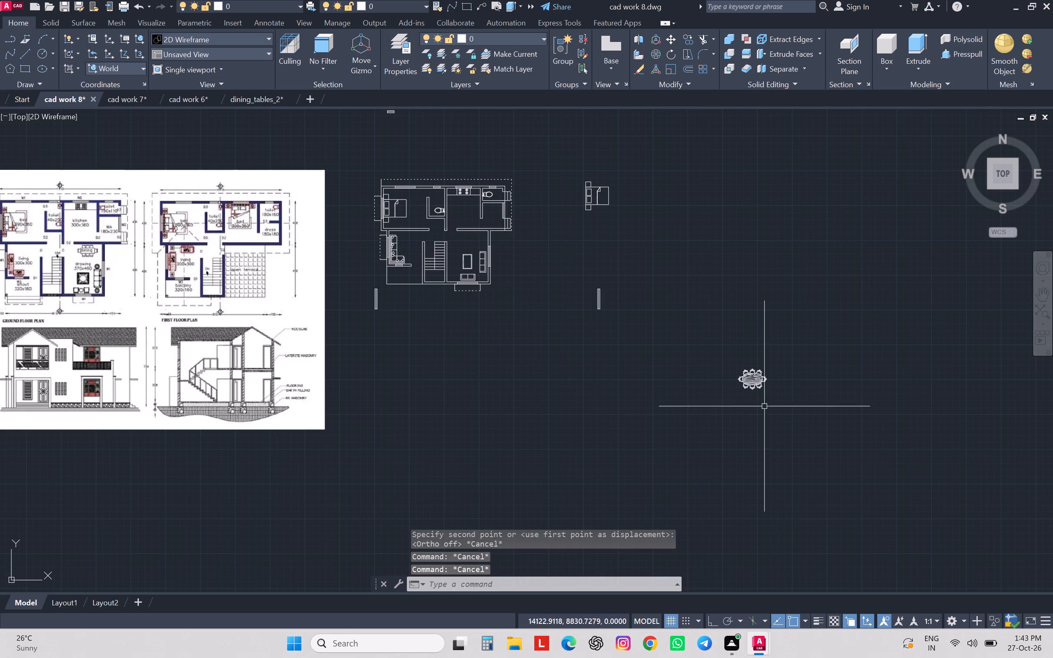
Draw a horizontal line about 180 long across the middle of the dining tabletop, from its west end to its east end.
scroll(772, 385, "up", 4)
scroll(747, 348, "up", 1)
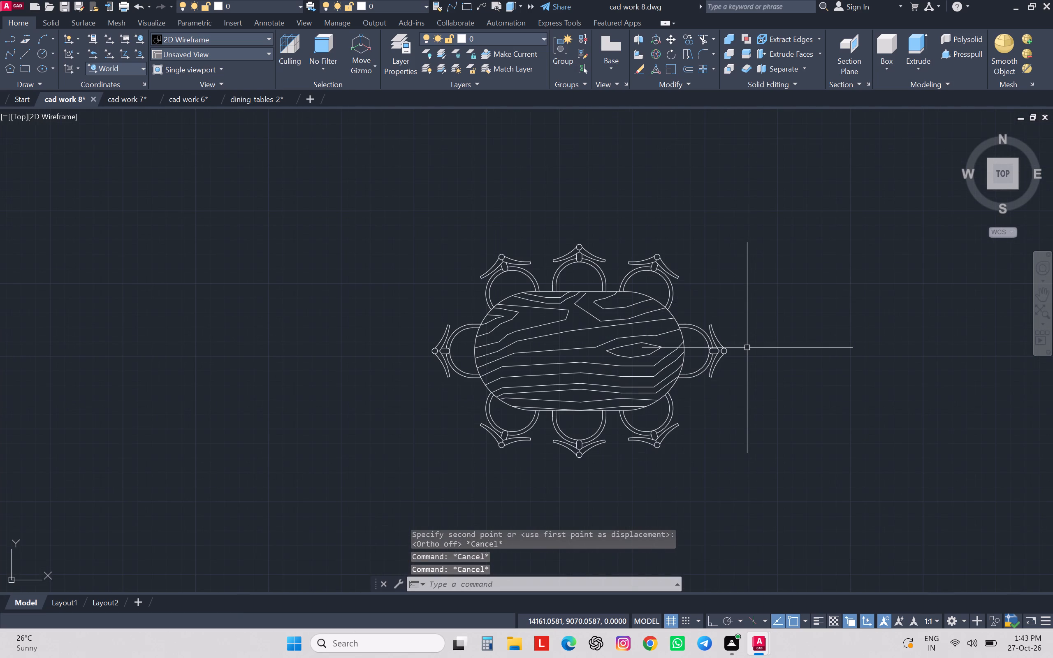
key("Escape")
key("Escape")
key("Escape")
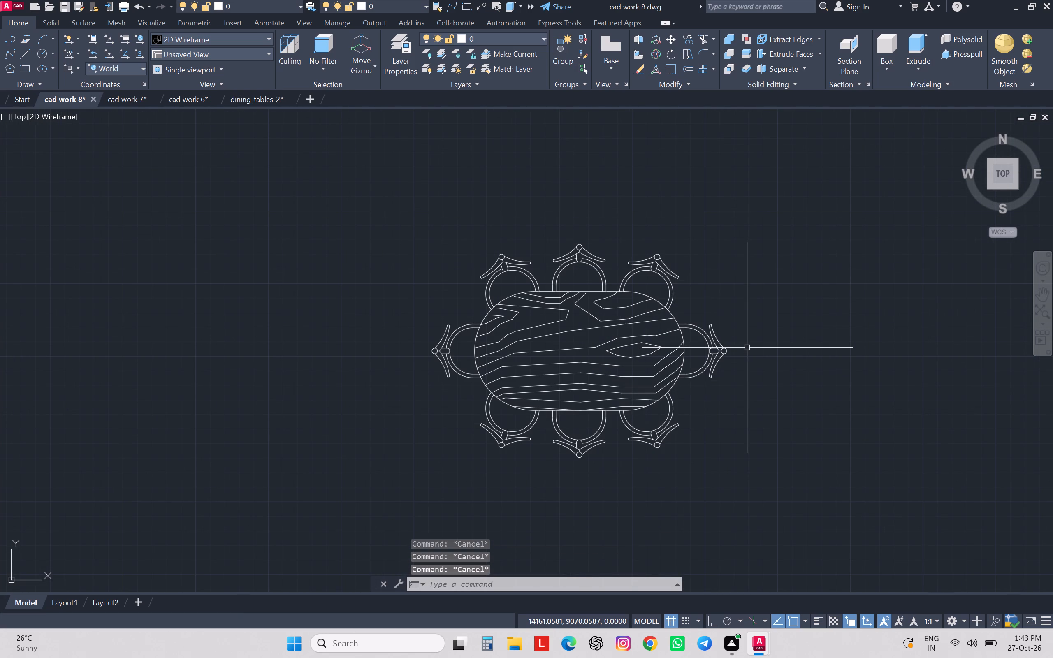
key("Escape")
key("l")
key("Return")
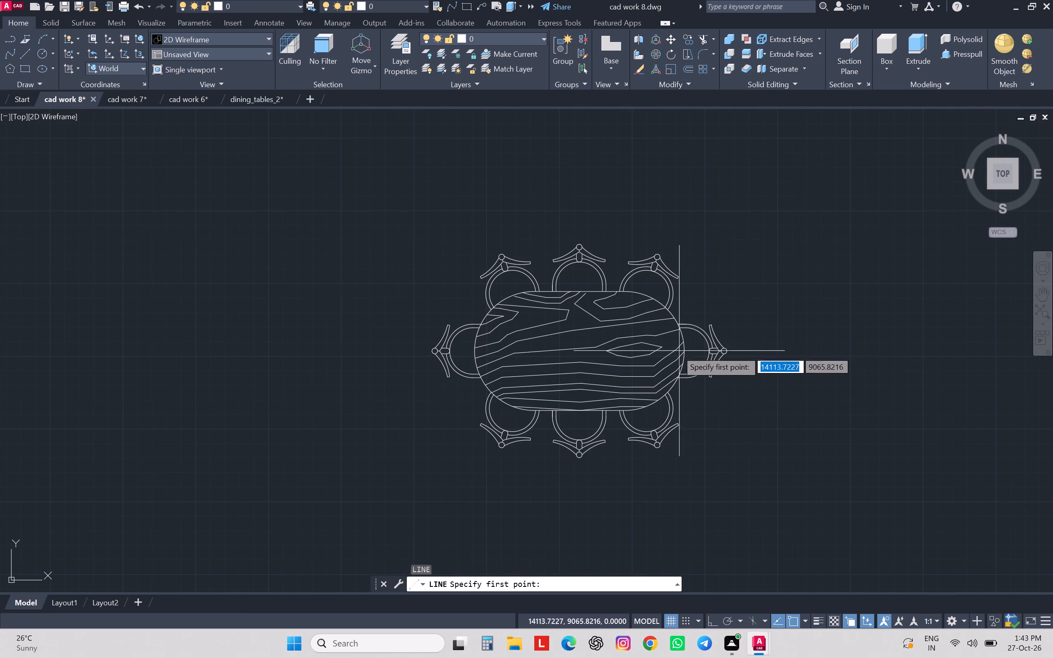
scroll(653, 331, "up", 1)
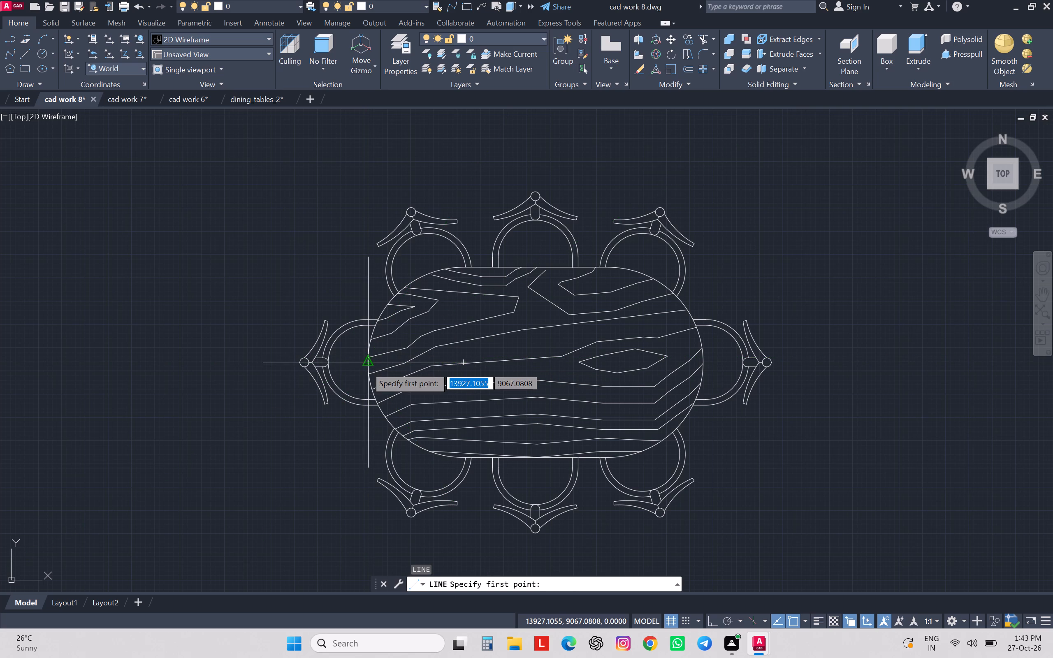
left_click(366, 367)
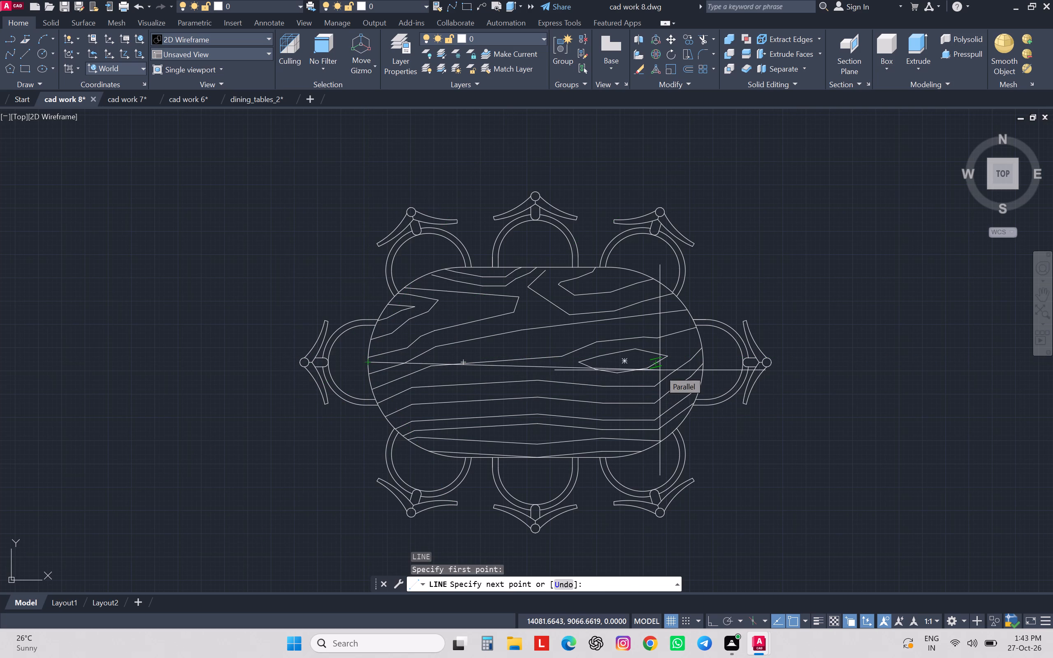
key("F8")
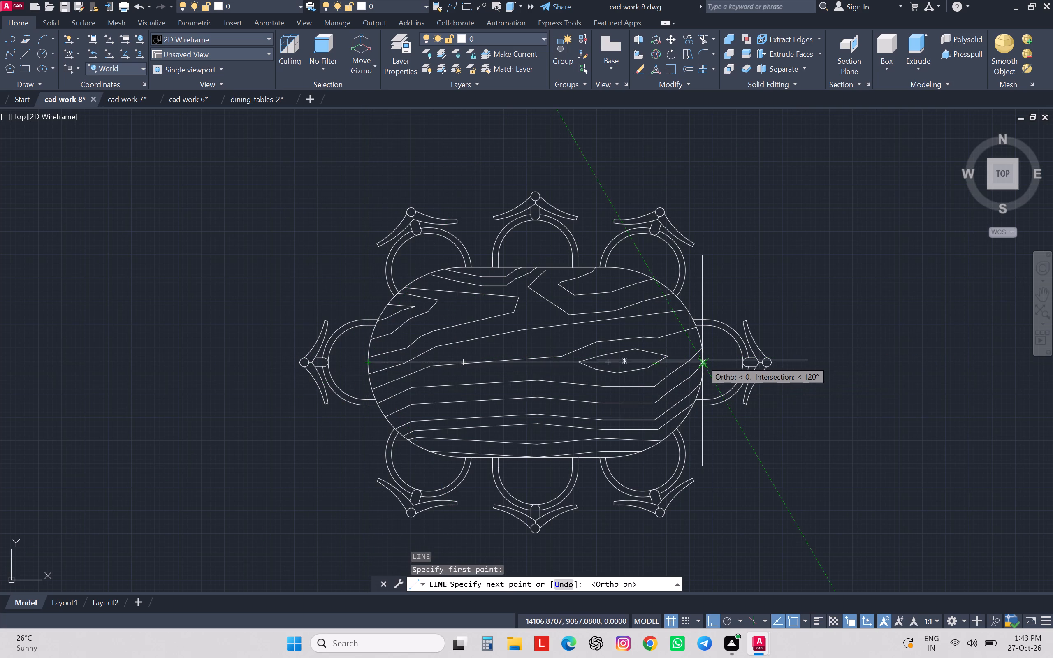
scroll(702, 360, "up", 4)
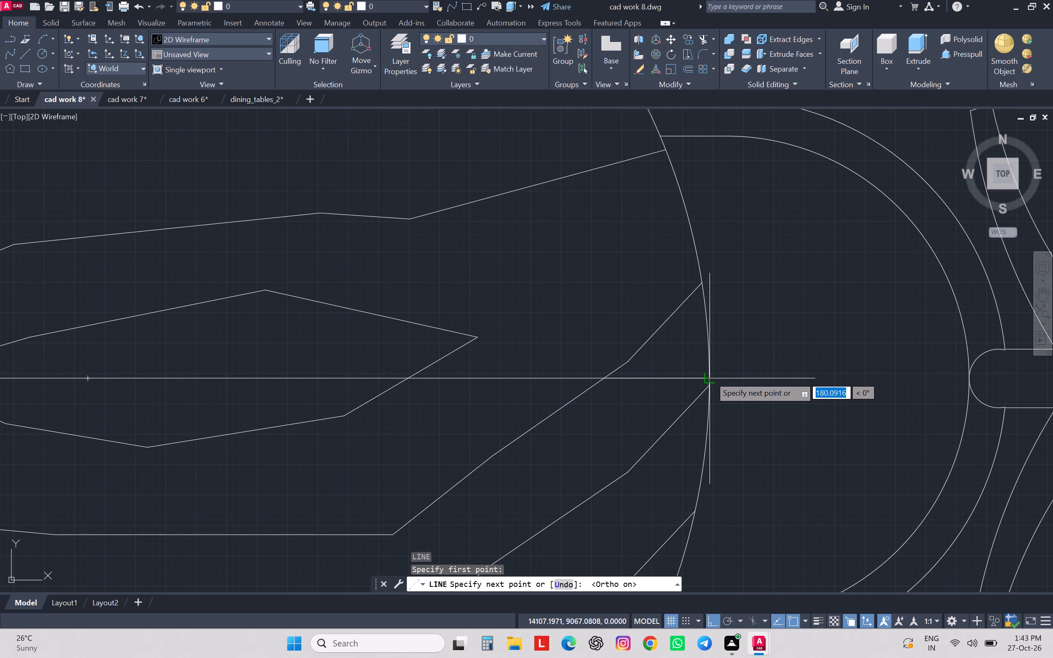
left_click(712, 375)
scroll(712, 371, "down", 4)
key("Escape")
key("Escape")
key("Escape")
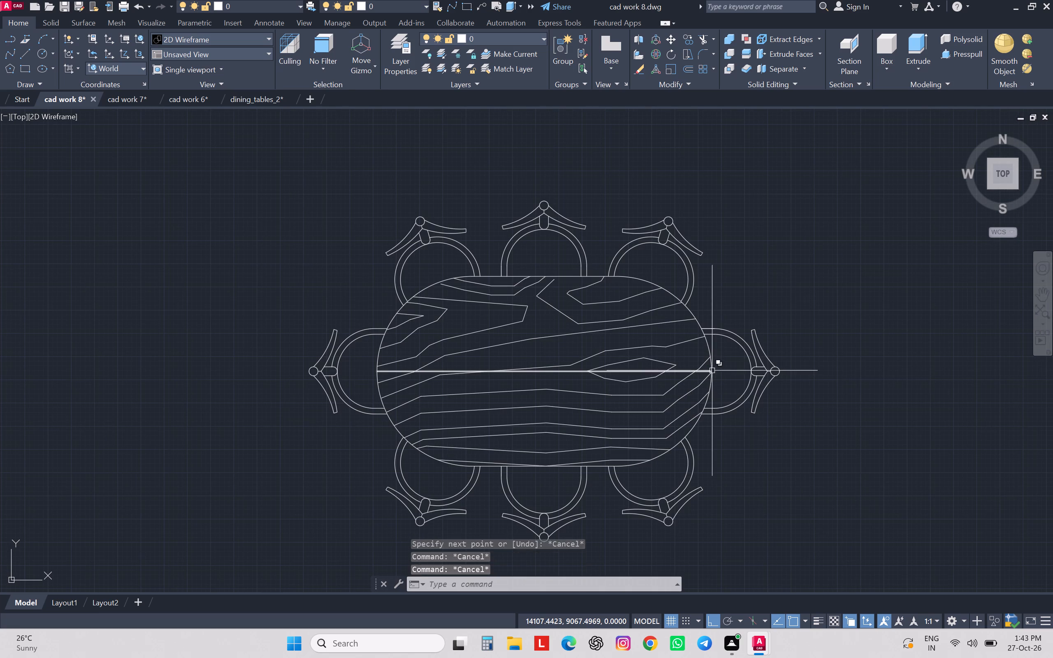
key("Escape")
key("Escape")
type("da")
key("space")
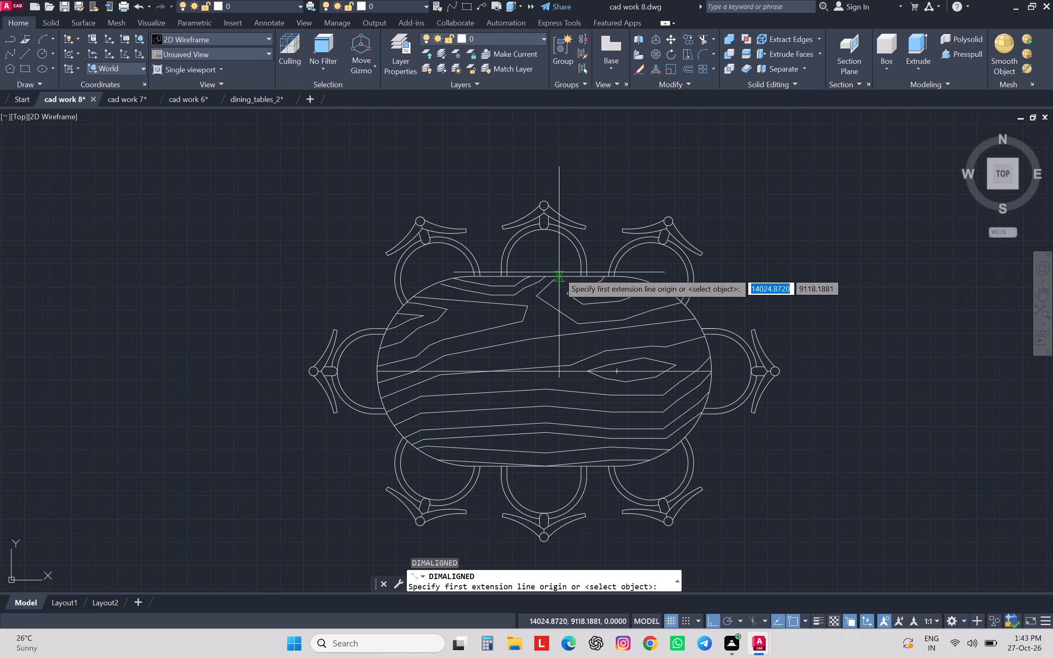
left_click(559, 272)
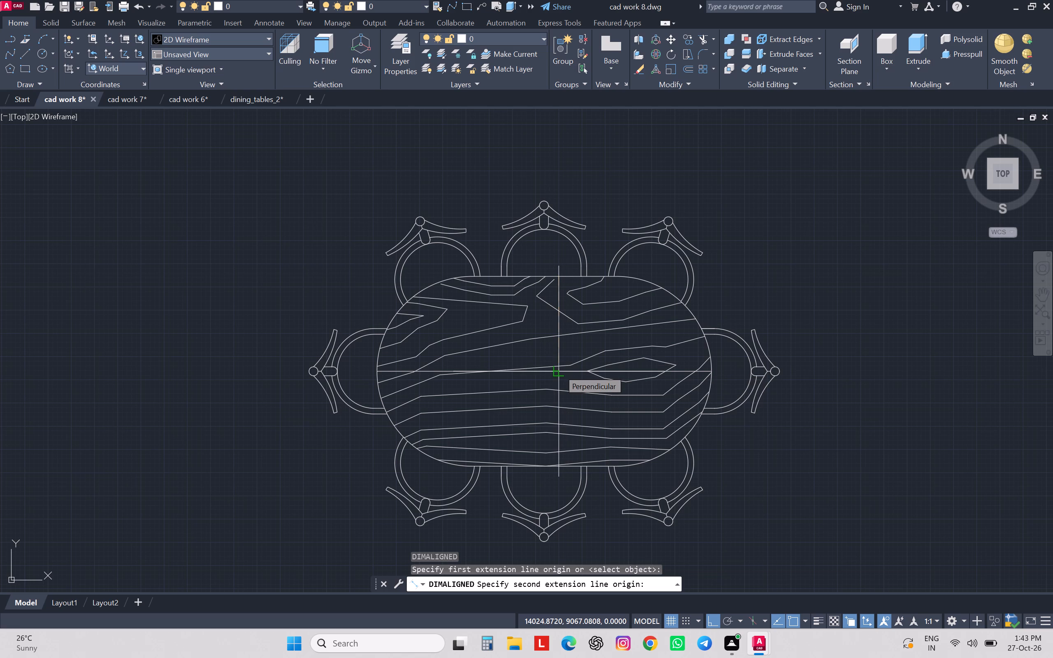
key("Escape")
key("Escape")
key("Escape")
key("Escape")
Offset the tabletop's horizontal centre line by 40 to both its north and south sides.
left_click(562, 373)
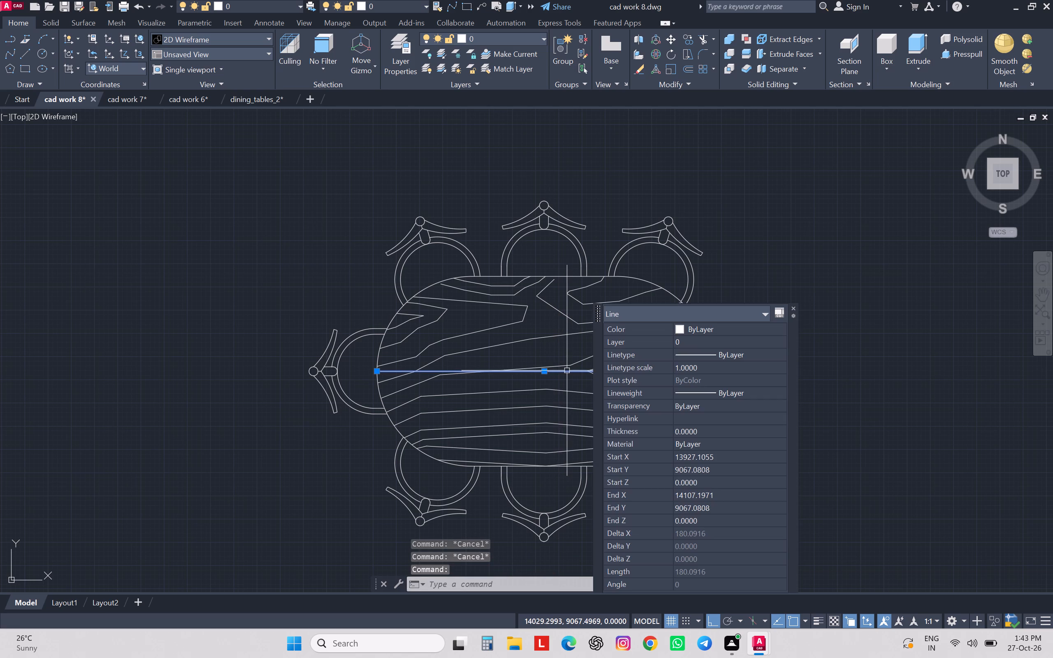
key("o")
key("Return")
type("40")
key("Return")
left_click(764, 202)
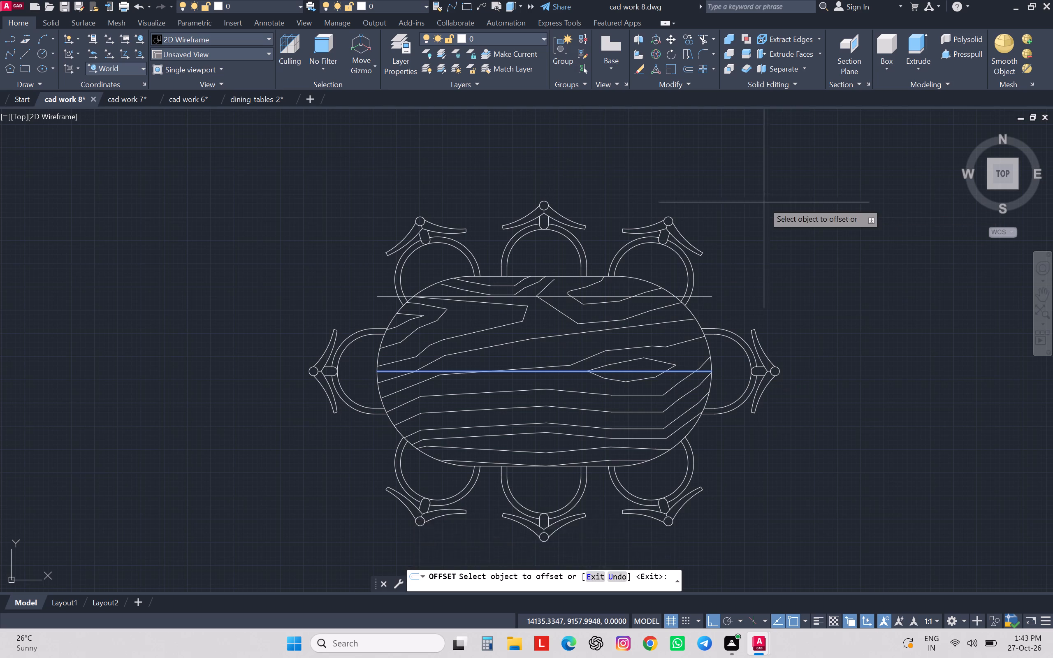
left_click(575, 373)
left_click(771, 474)
key("Escape")
key("Escape")
key("Escape")
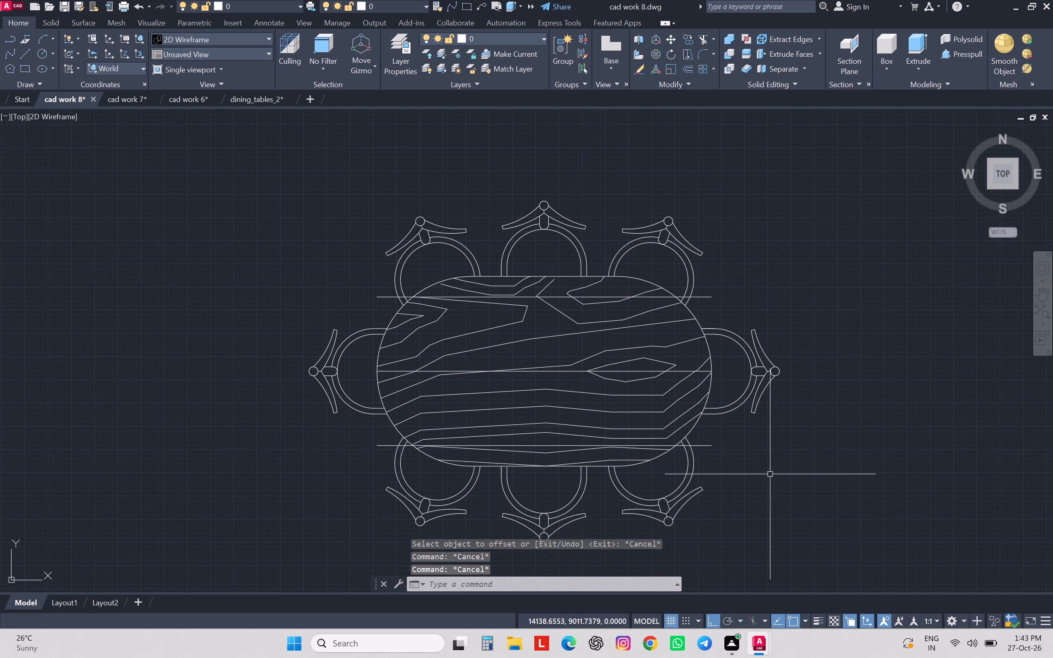
key("Escape")
key("Escape")
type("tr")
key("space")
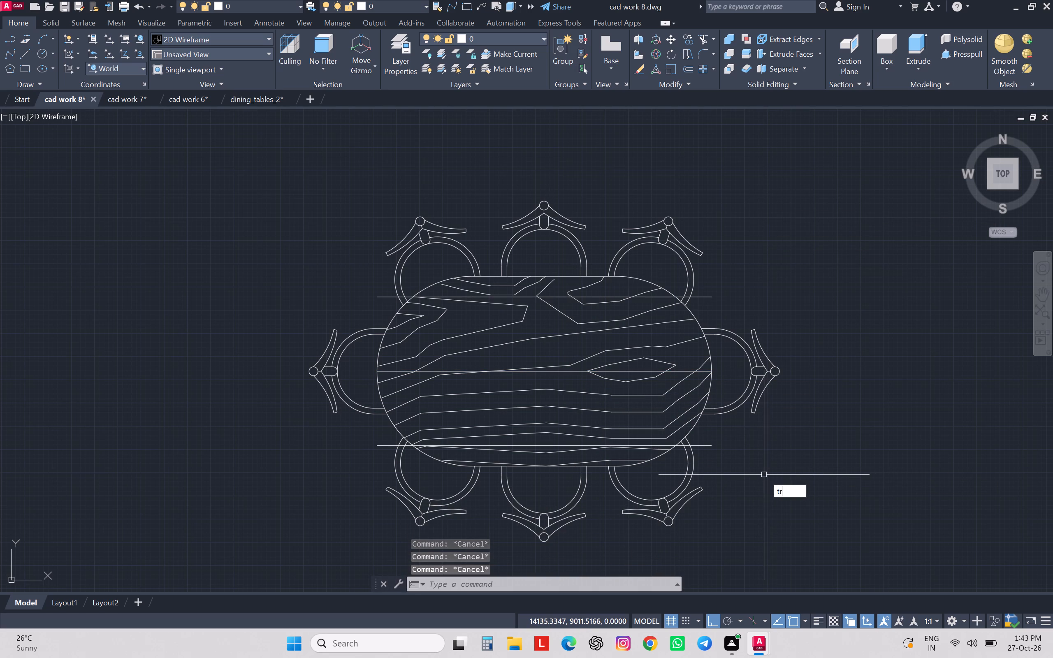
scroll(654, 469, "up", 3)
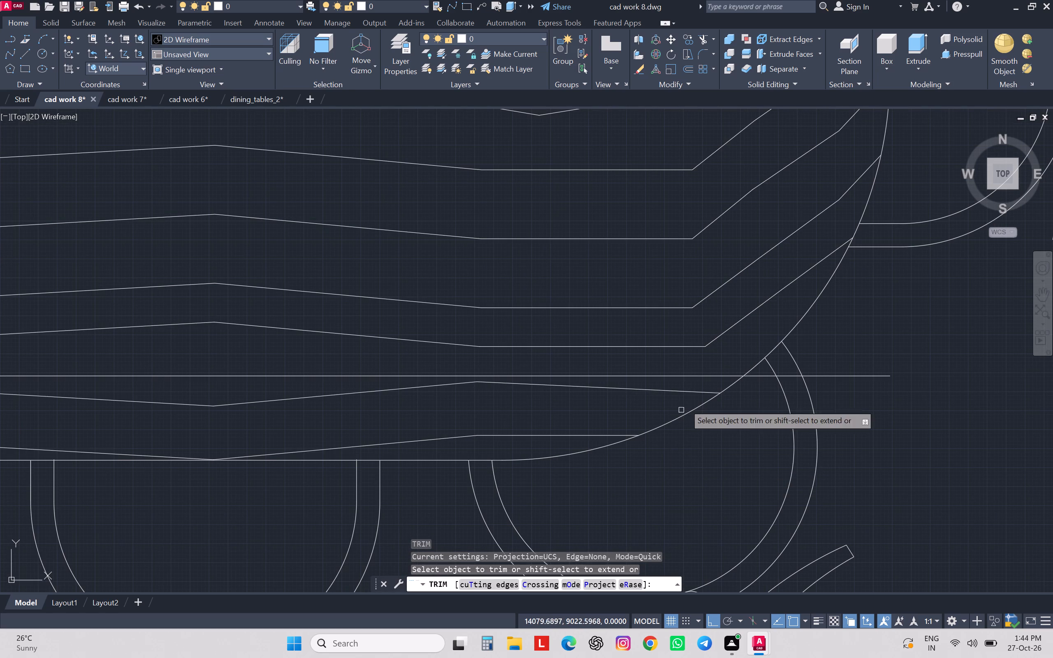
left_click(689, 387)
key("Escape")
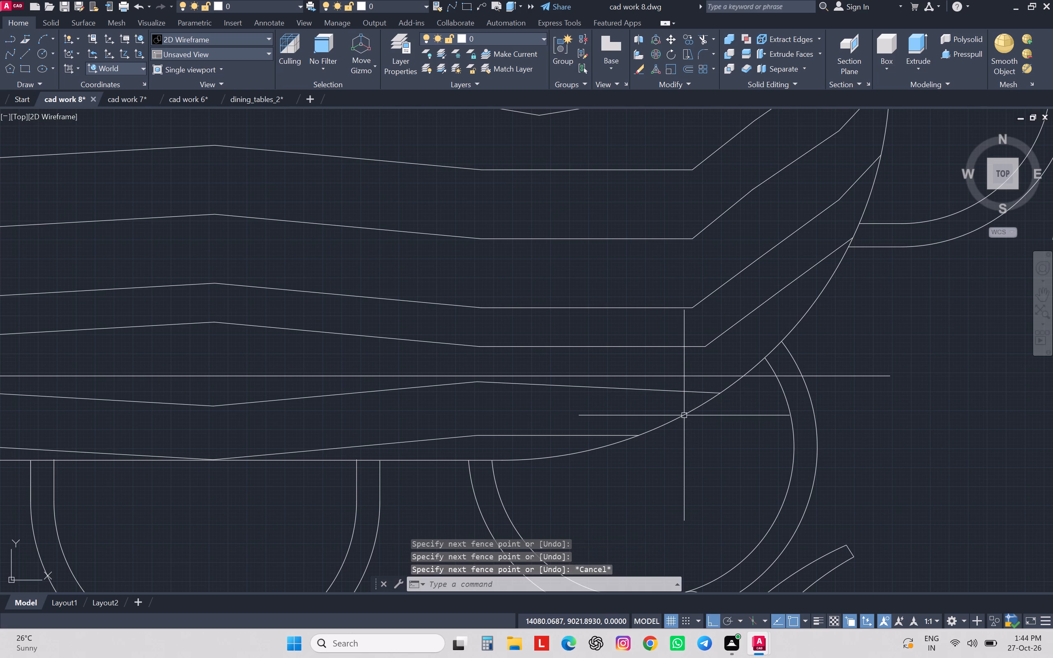
Explode the eight-chair dining table block into separate objects.
left_click(684, 415)
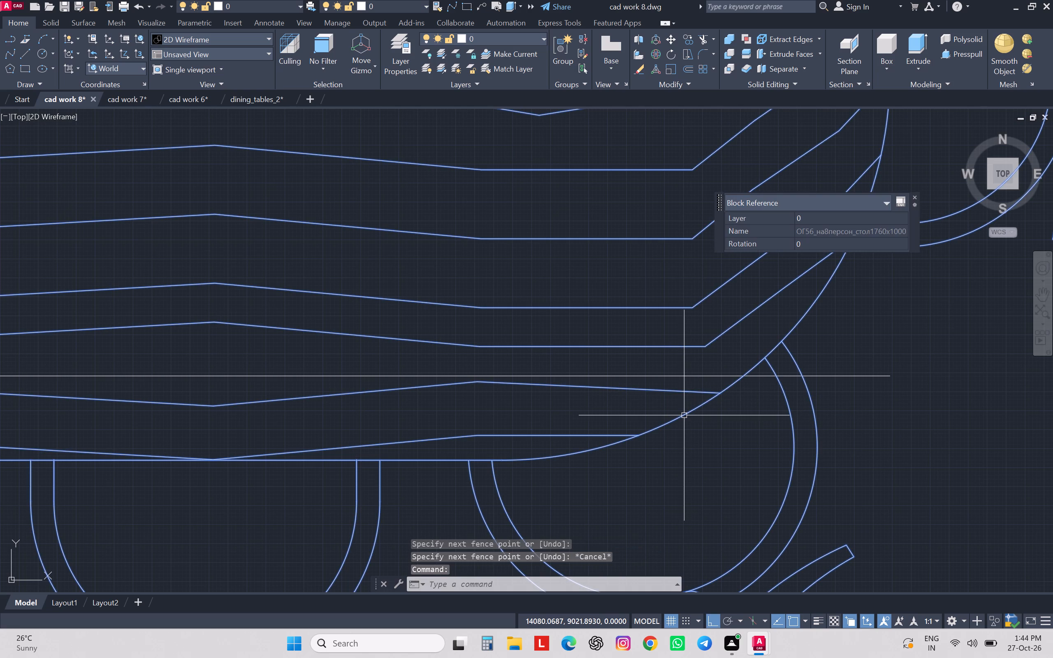
key("x")
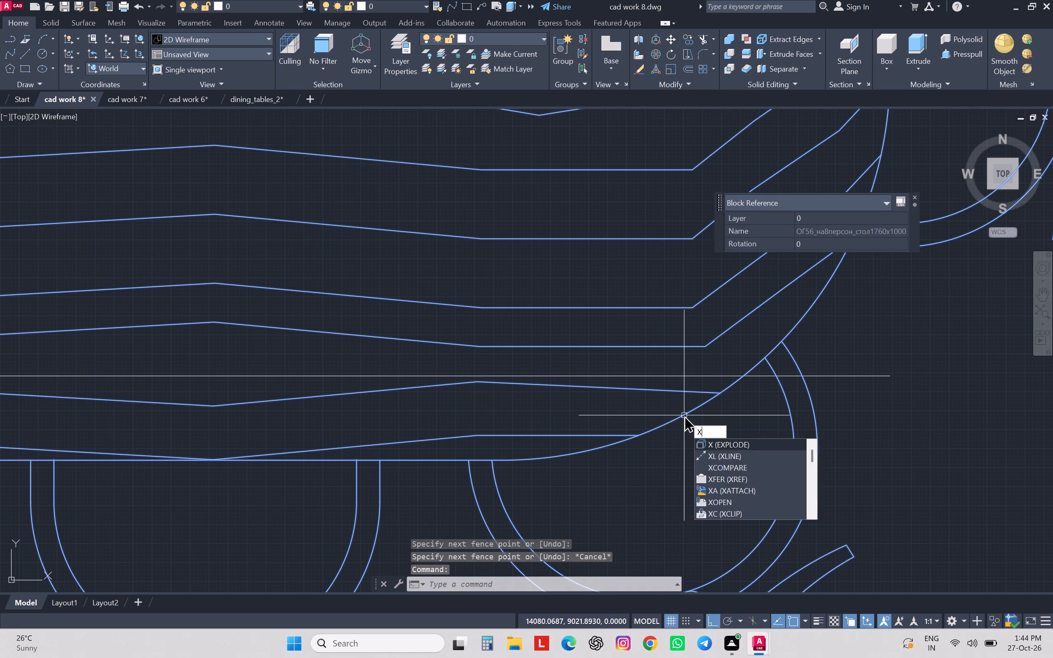
key("Return")
Trim away the wood-grain line that runs just below the south offset line, across the full tabletop width.
type("tr")
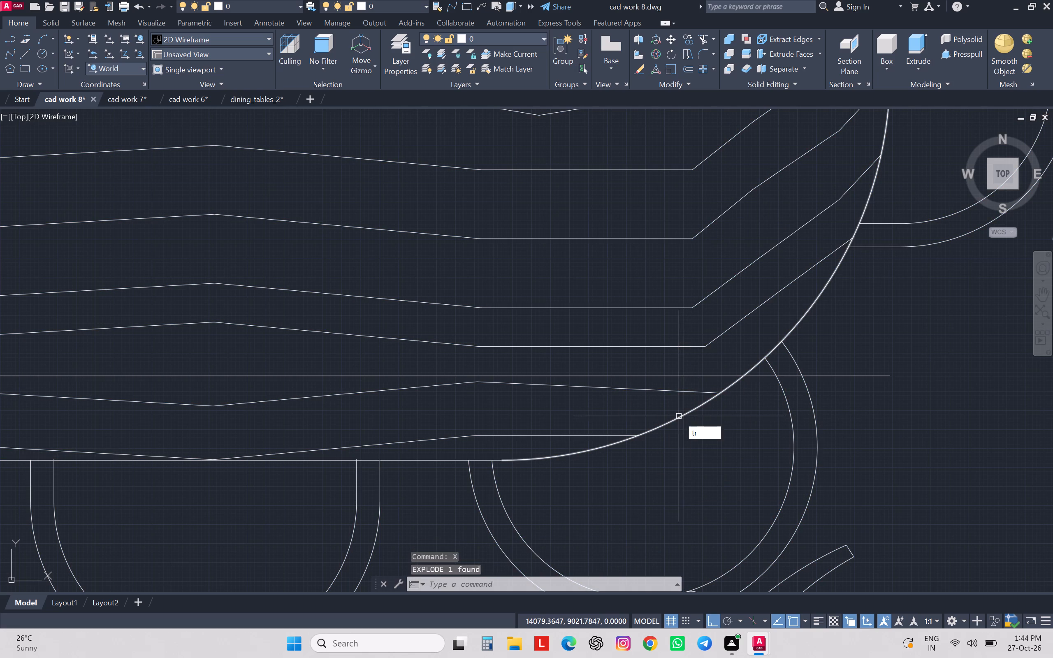
key("space")
scroll(679, 416, "down", 1)
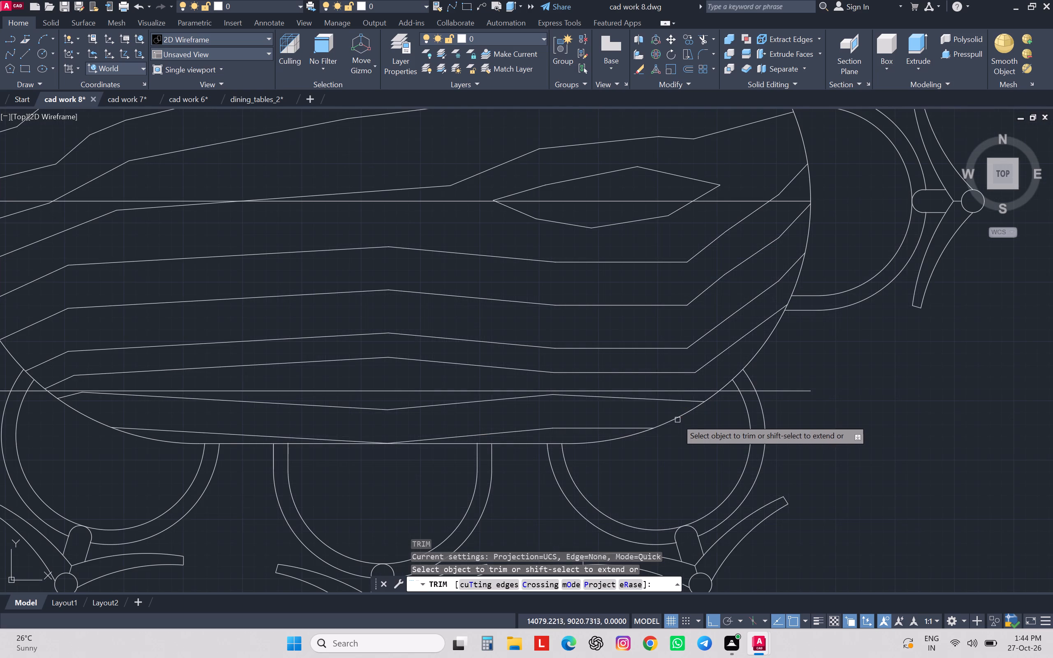
left_click(675, 402)
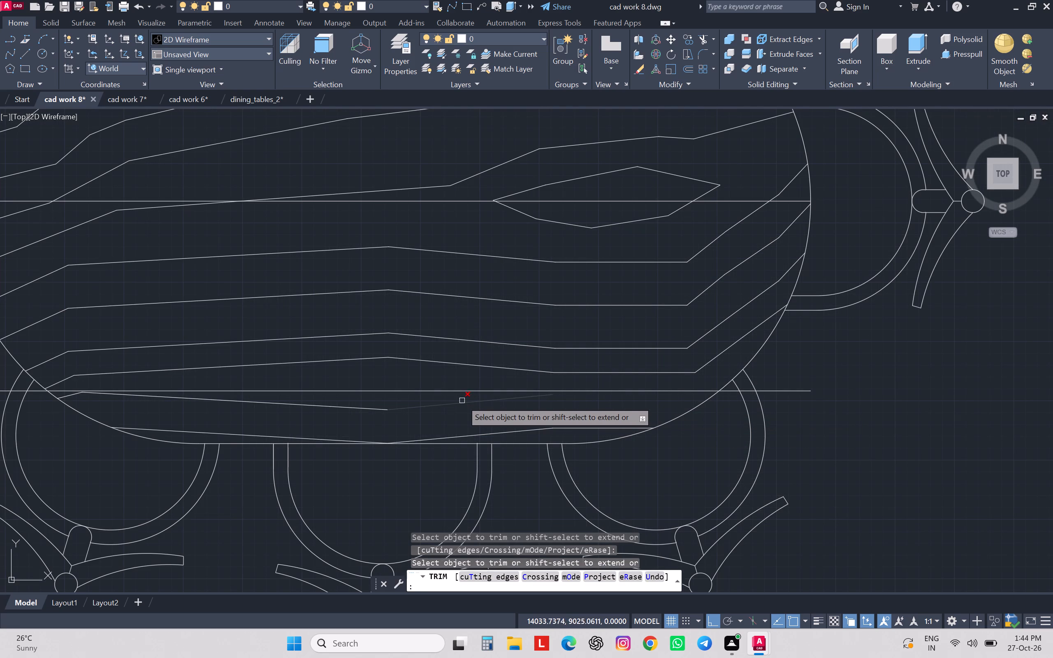
left_click(460, 401)
left_click(354, 407)
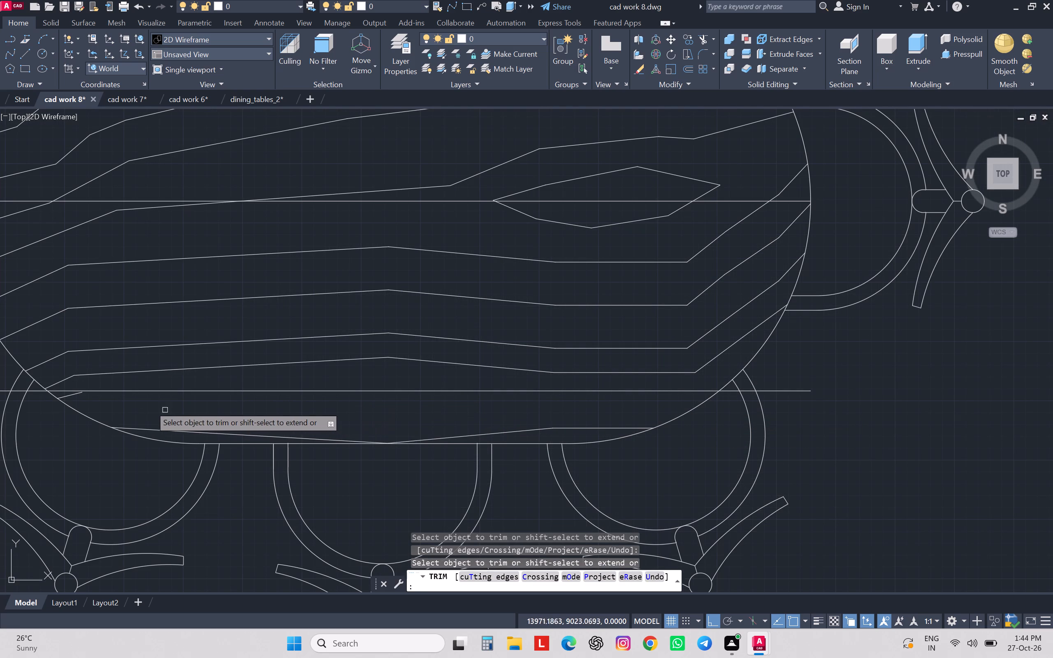
left_click(65, 397)
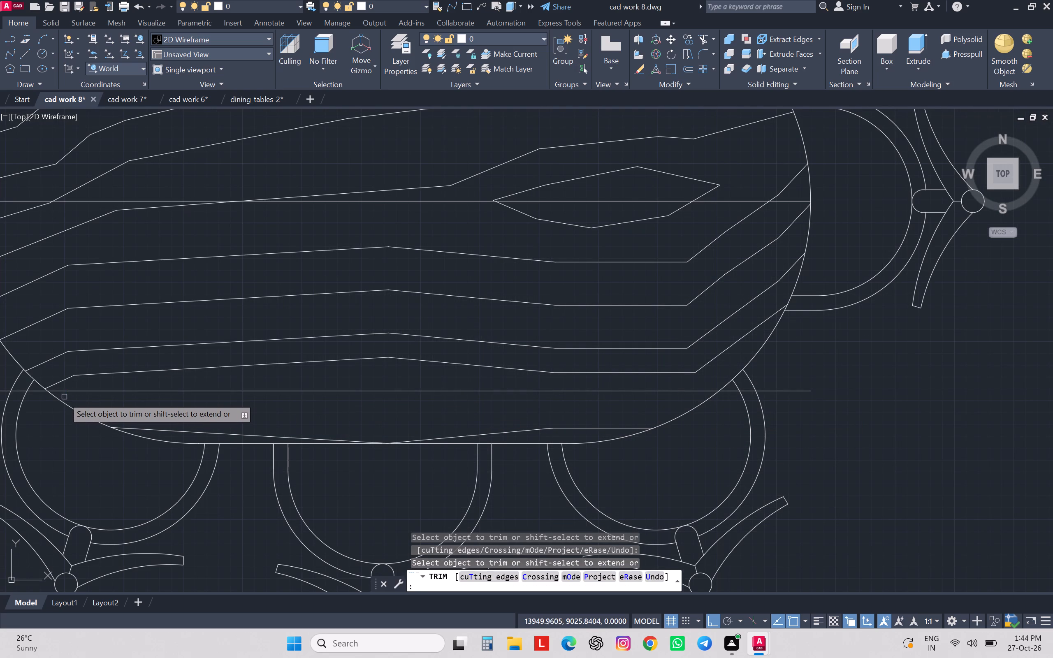
Trim the tabletop's southwest outline and adjoining grain south of the offset line, up to the south middle chair.
left_click(59, 400)
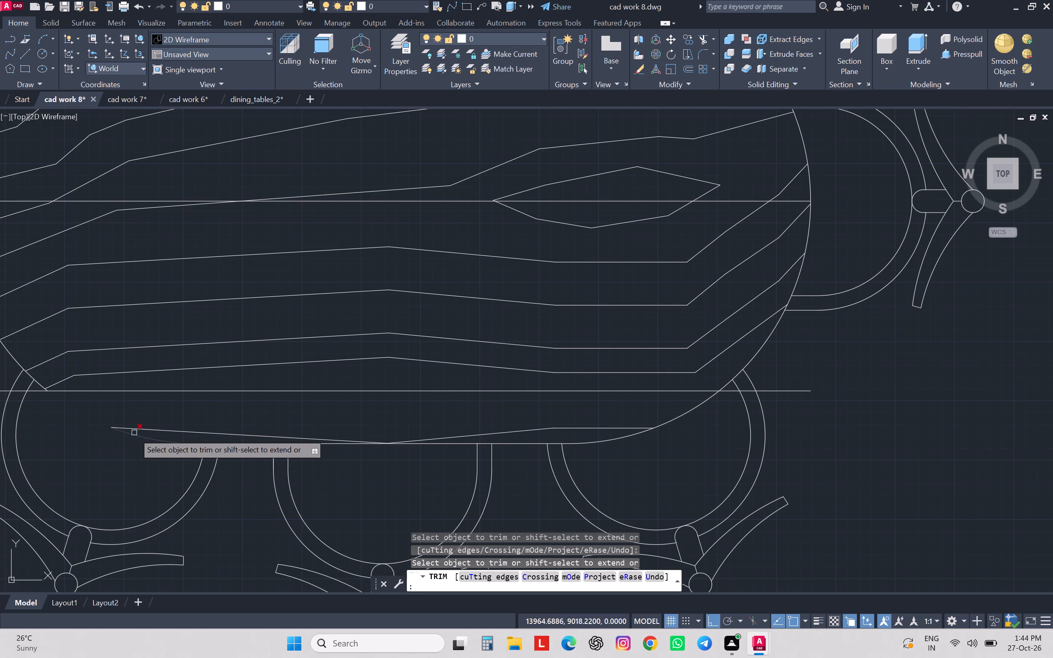
left_click(139, 429)
left_click(151, 439)
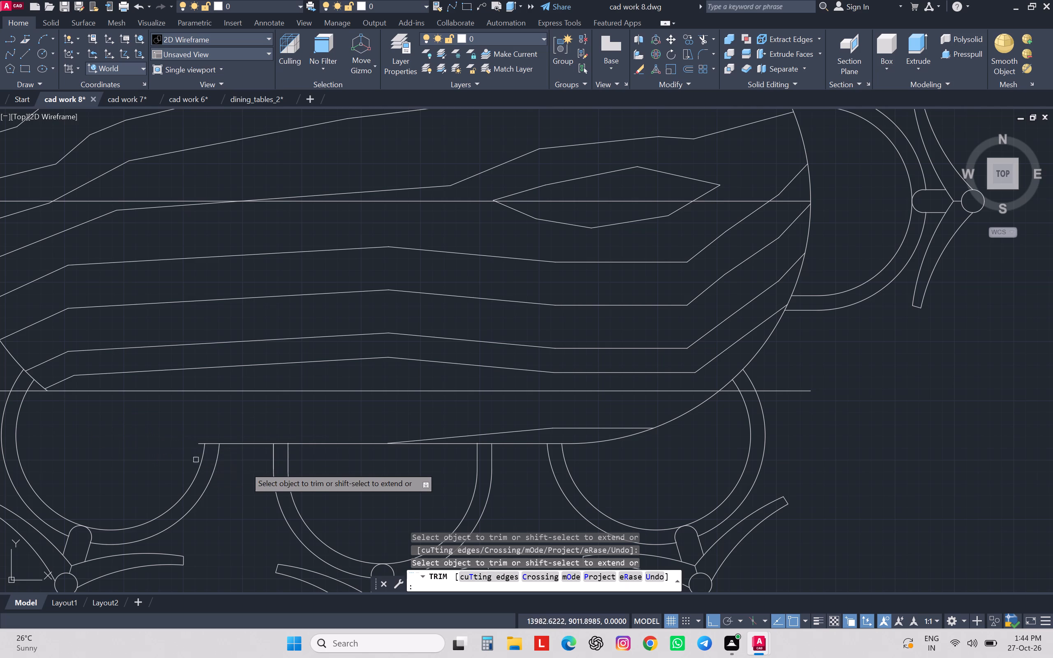
left_click(250, 443)
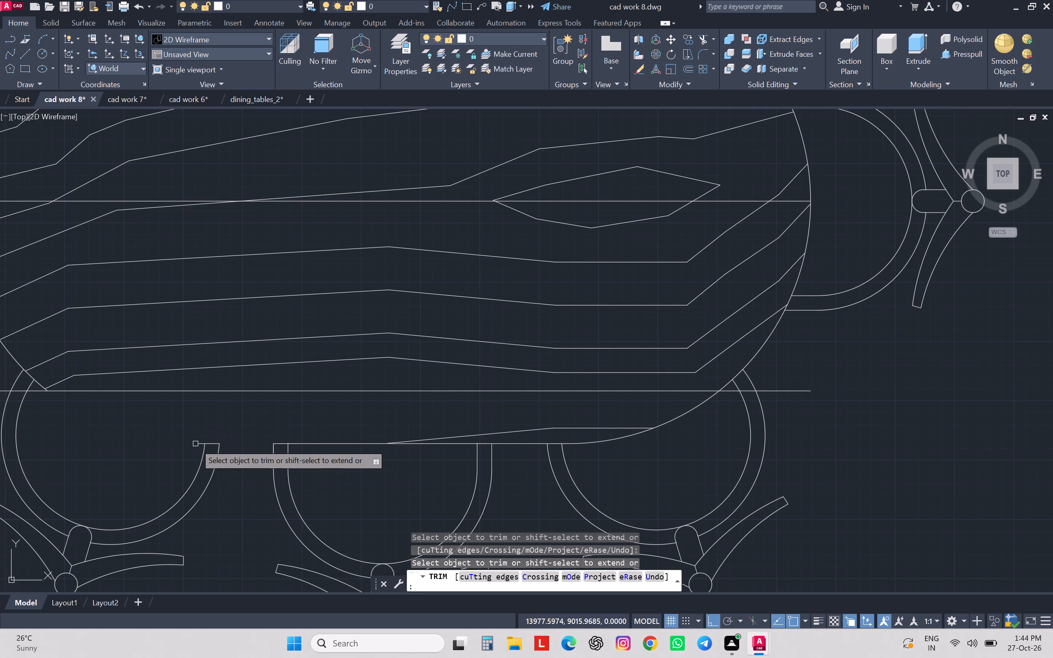
left_click(199, 443)
Trim the remaining grain and the tabletop's southeast outline south of the offset line, clearing the stub at the southeast chair.
scroll(290, 441, "down", 3)
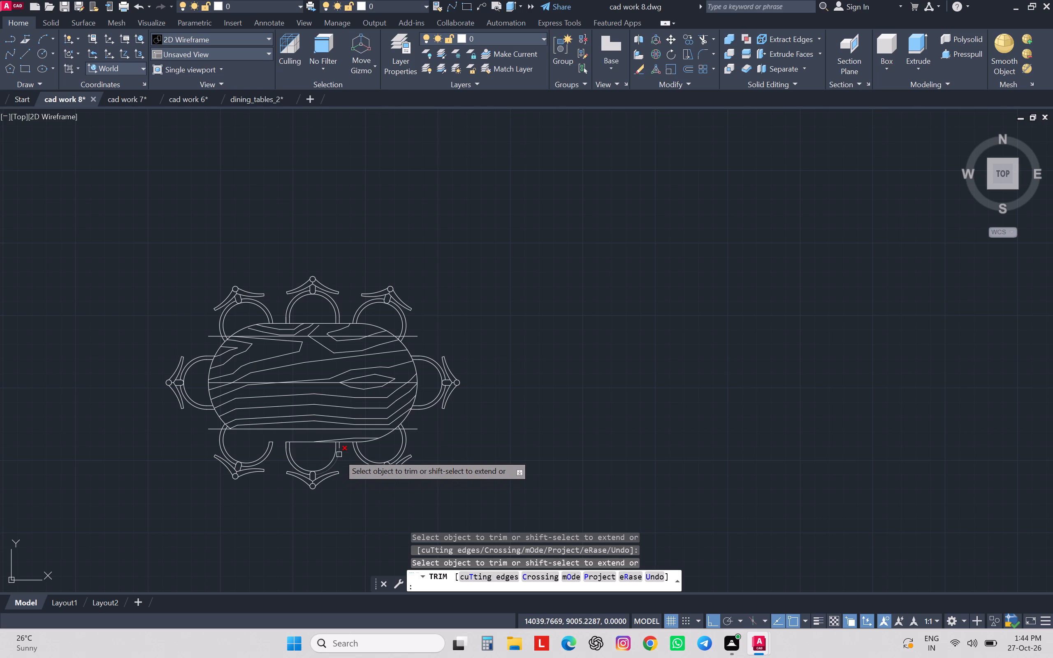
scroll(344, 449, "up", 2)
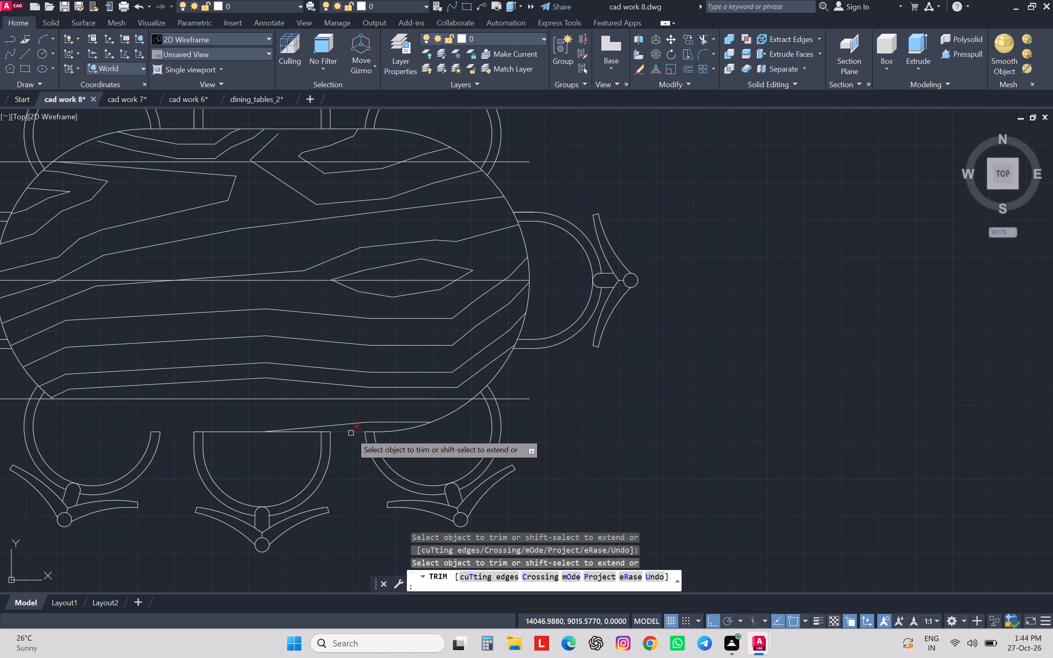
left_click(355, 412)
left_click(347, 452)
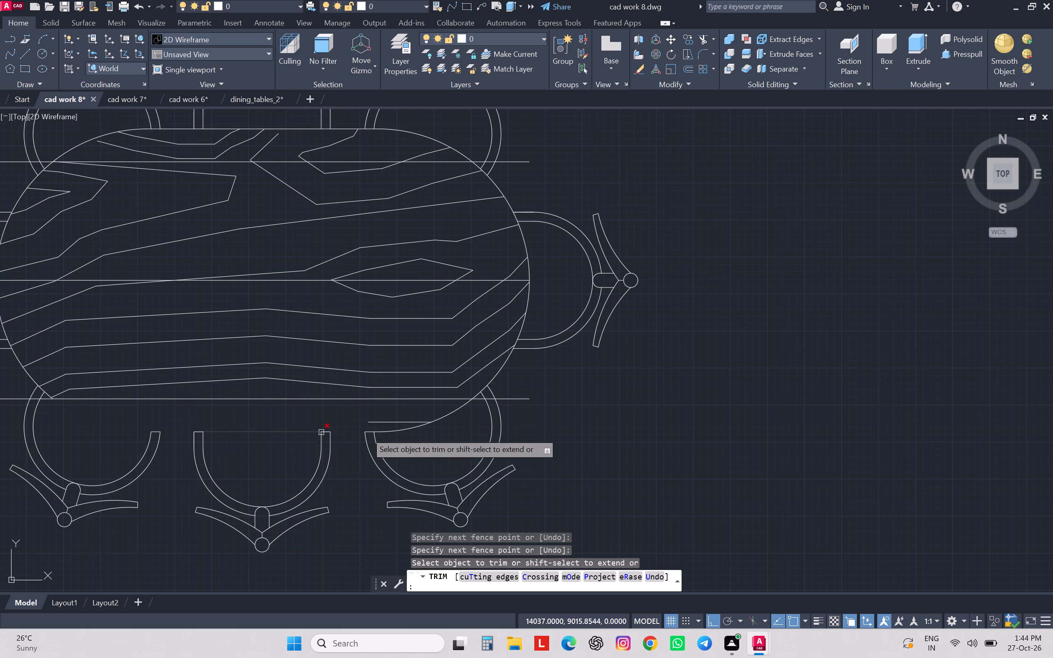
left_click(400, 422)
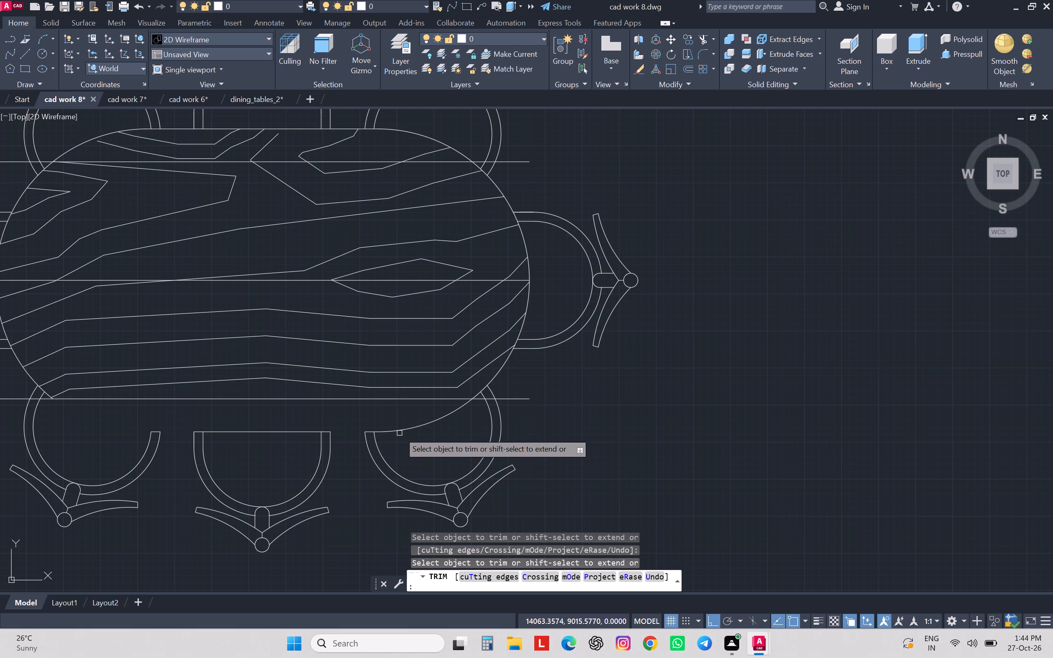
left_click(399, 431)
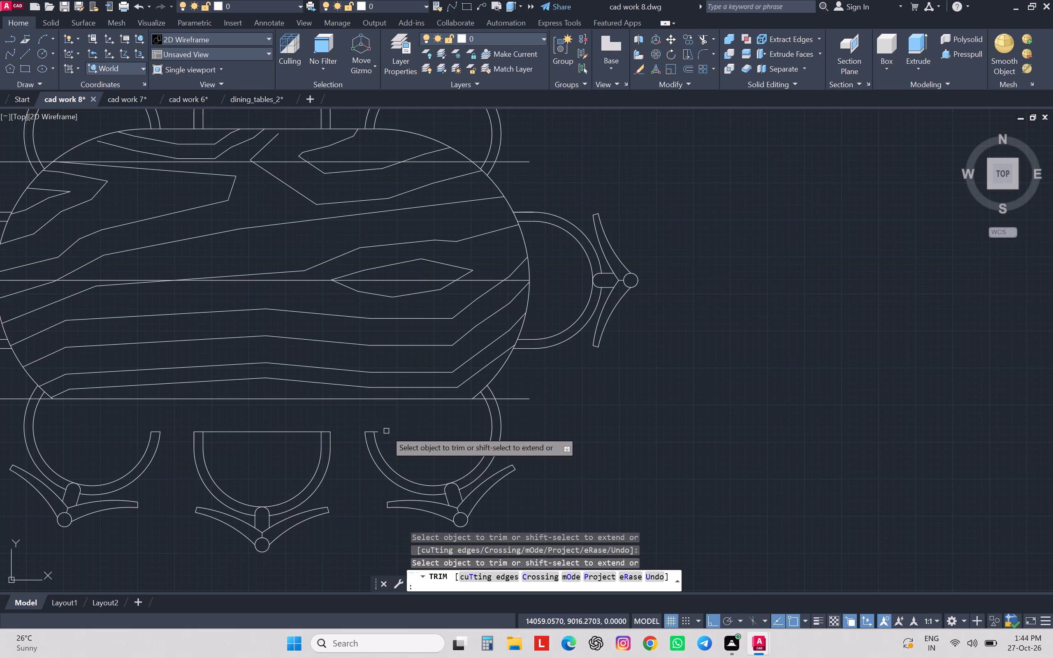
left_click(379, 431)
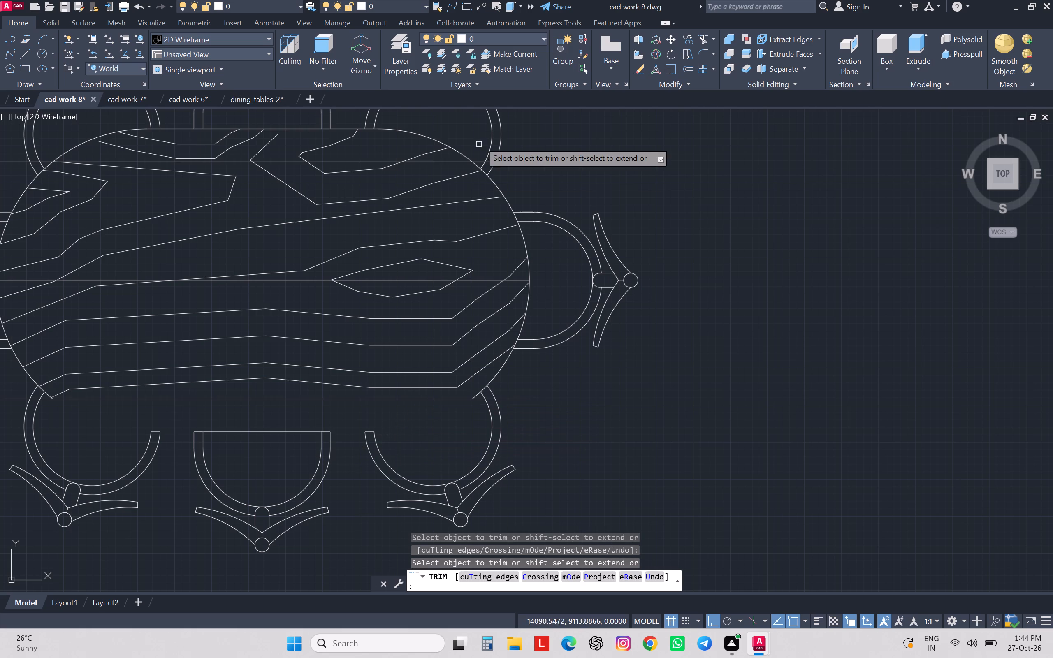
Trim the tabletop outline and grain lines north of the north offset line with a fence from the northeast to northwest chair.
middle_click_drag(472, 155, 643, 278)
scroll(617, 268, "up", 1)
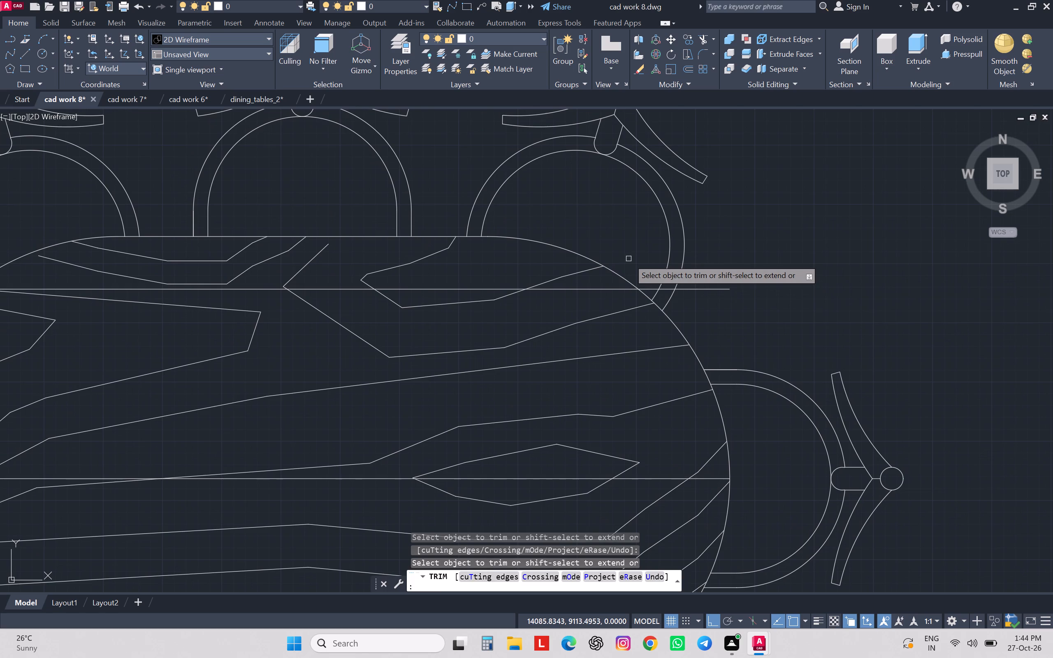
left_click(629, 259)
scroll(628, 258, "down", 2)
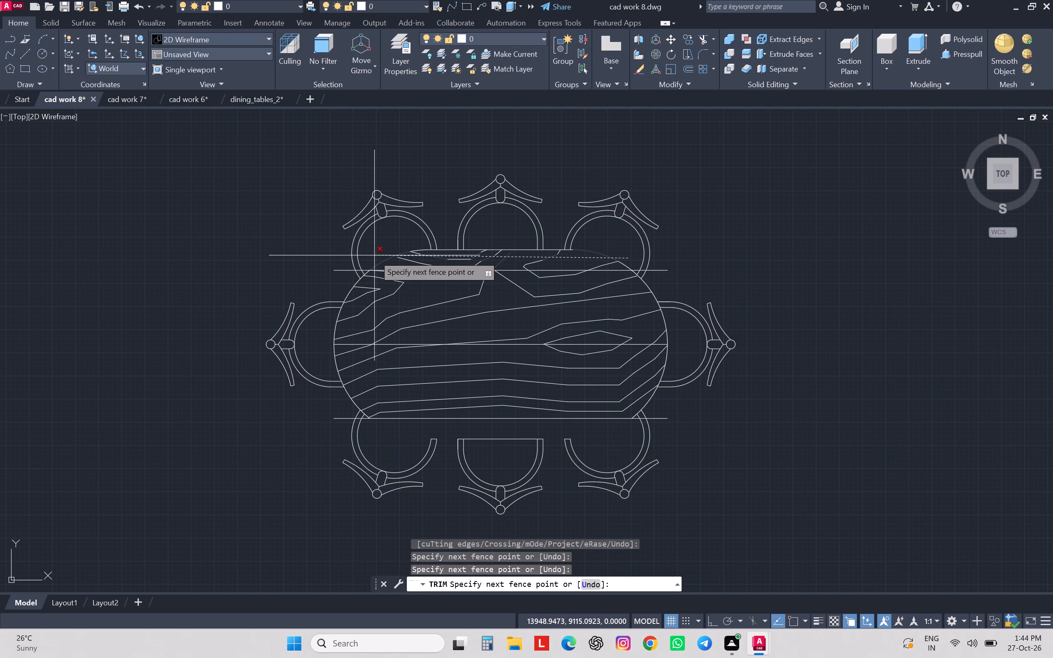
left_click(374, 255)
Trim the leftover grain and tabletop edge between the northwest and north middle chairs, north of the offset line.
scroll(431, 253, "up", 2)
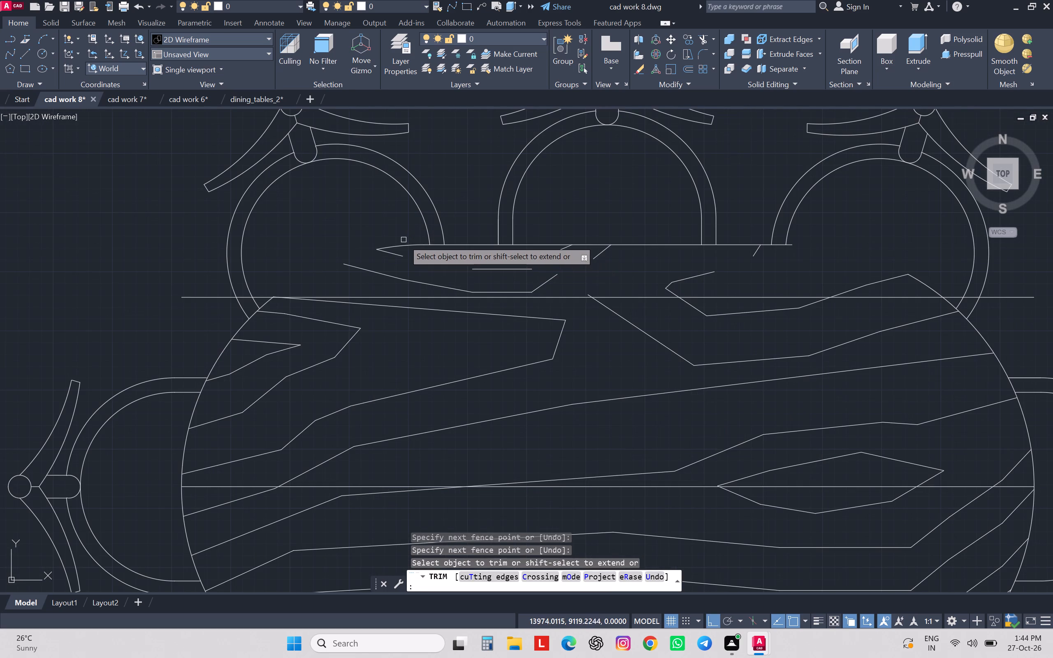
left_click(405, 230)
left_click(386, 286)
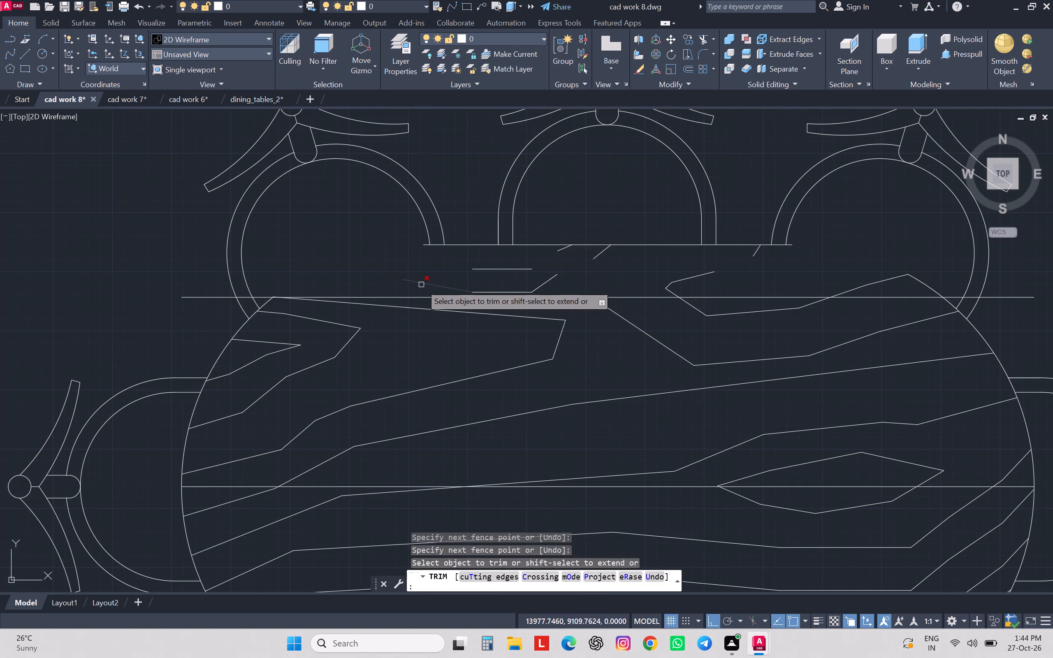
left_click(422, 286)
left_click(468, 235)
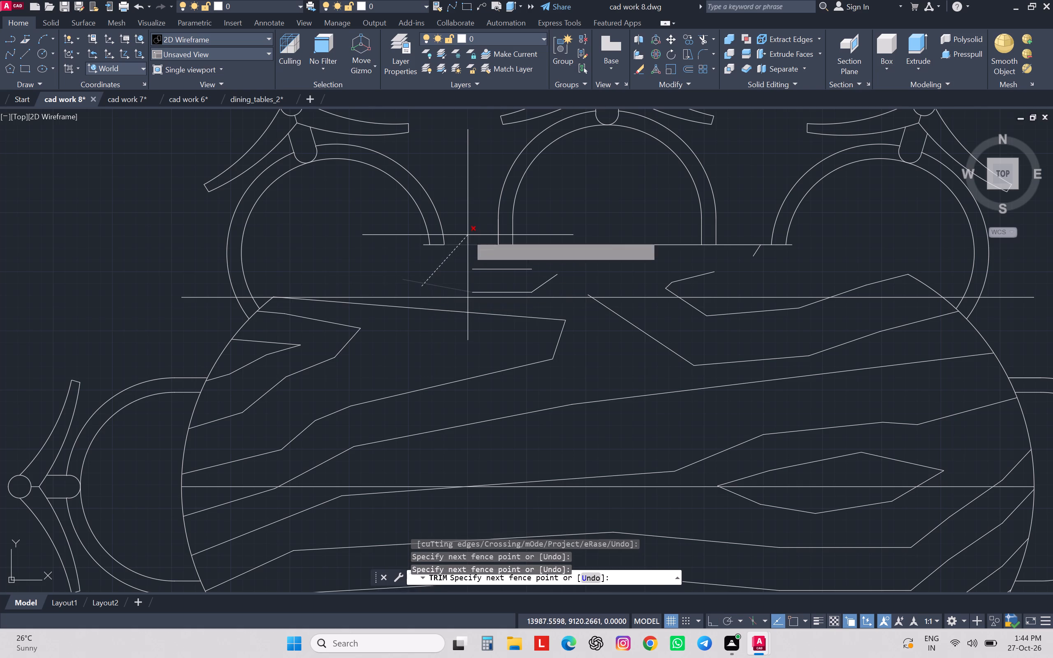
left_click(554, 294)
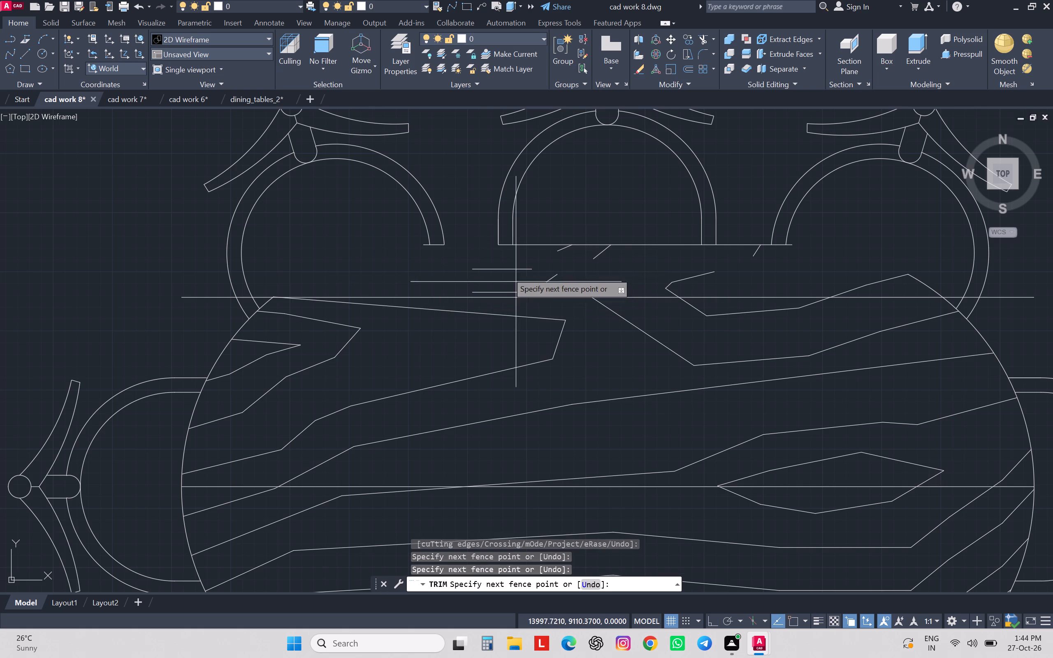
left_click(498, 263)
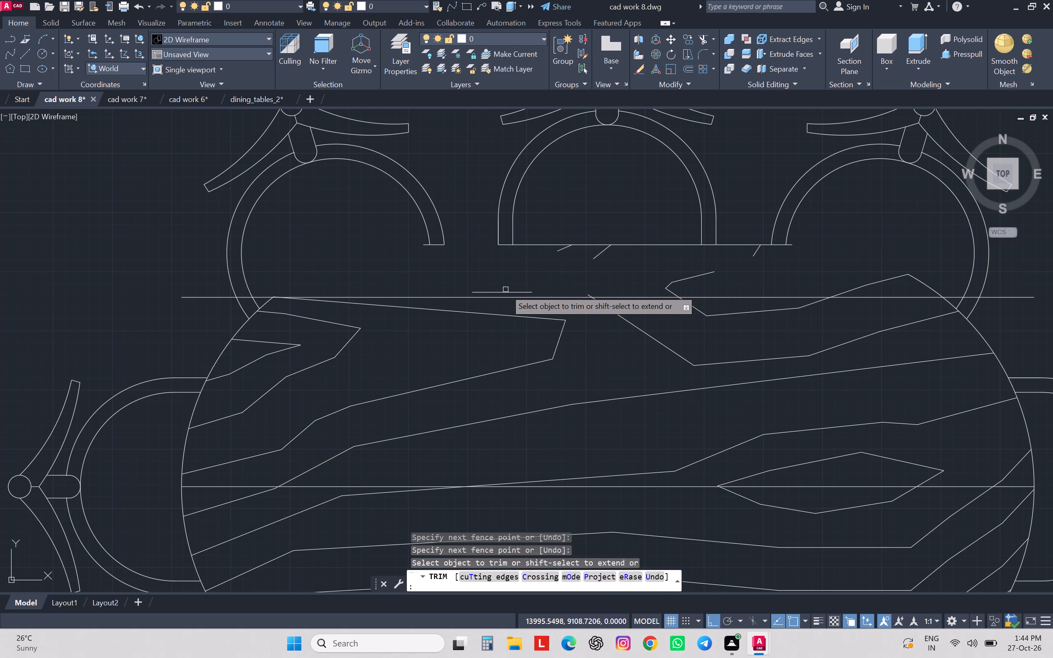
left_click(506, 292)
Trim the leftover grain fragments beside the north middle chair, between the chair fronts and the north offset line.
scroll(506, 292, "up", 1)
left_click(555, 239)
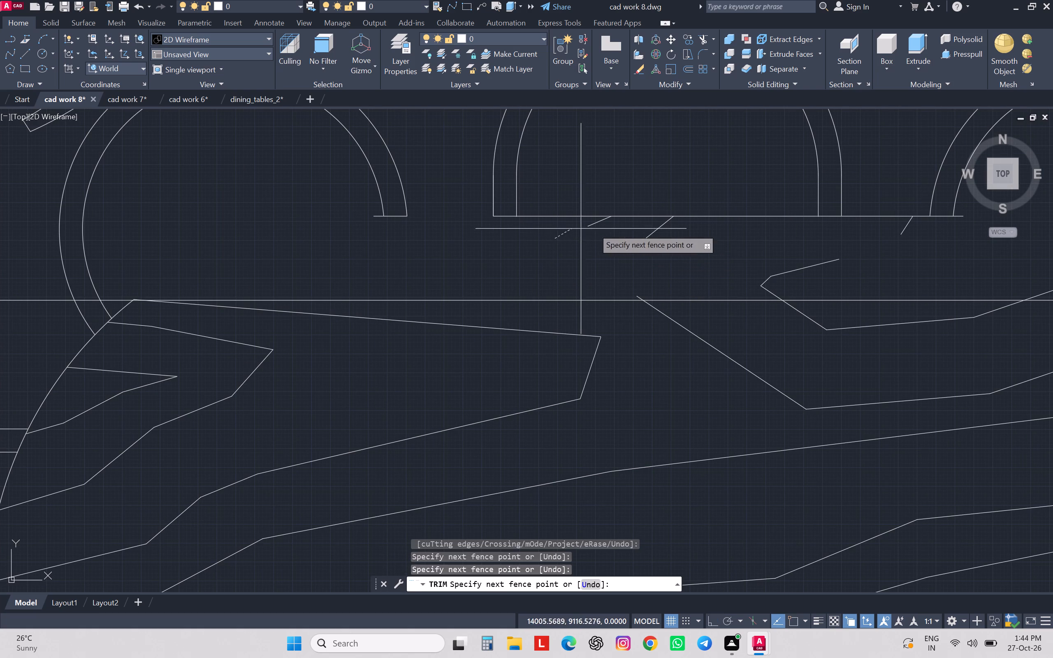
left_click(668, 240)
left_click(574, 222)
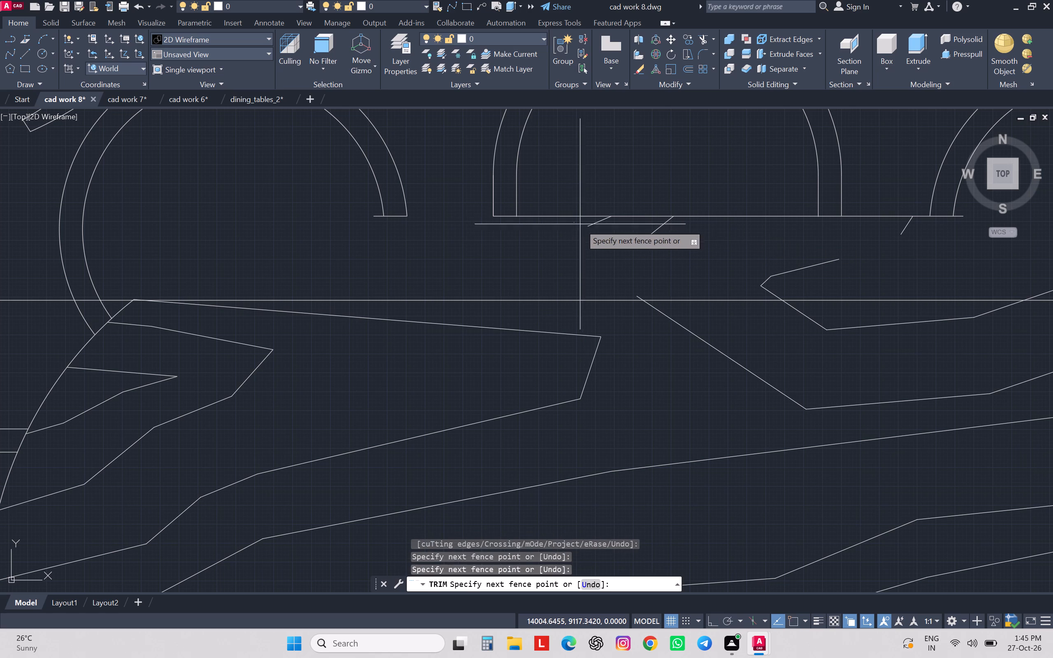
left_click(678, 242)
scroll(678, 242, "up", 1)
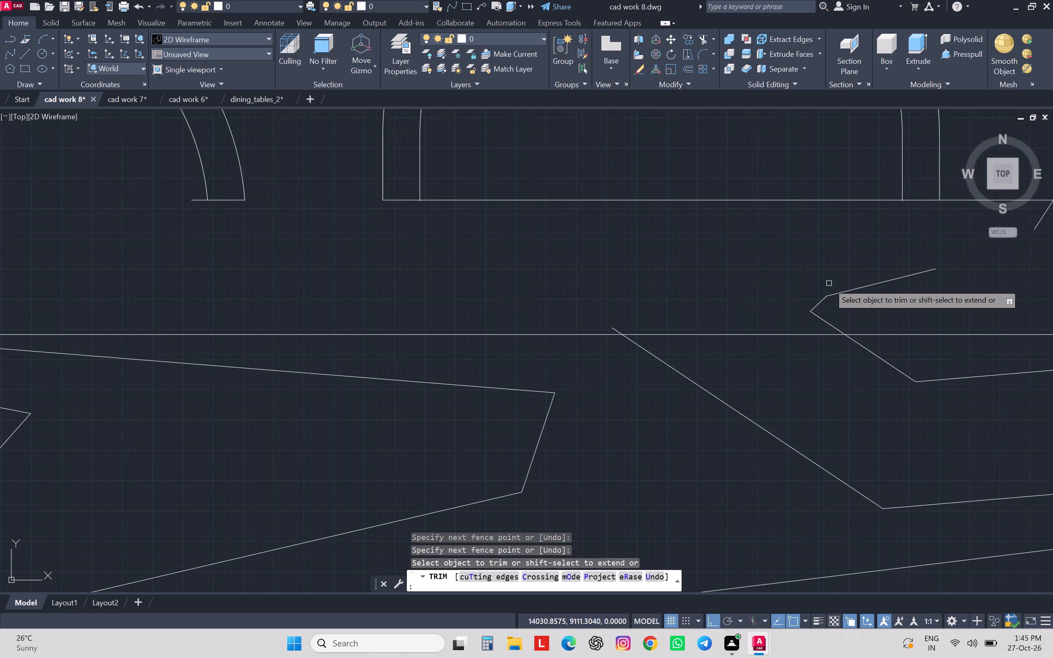
left_click(854, 268)
left_click(818, 320)
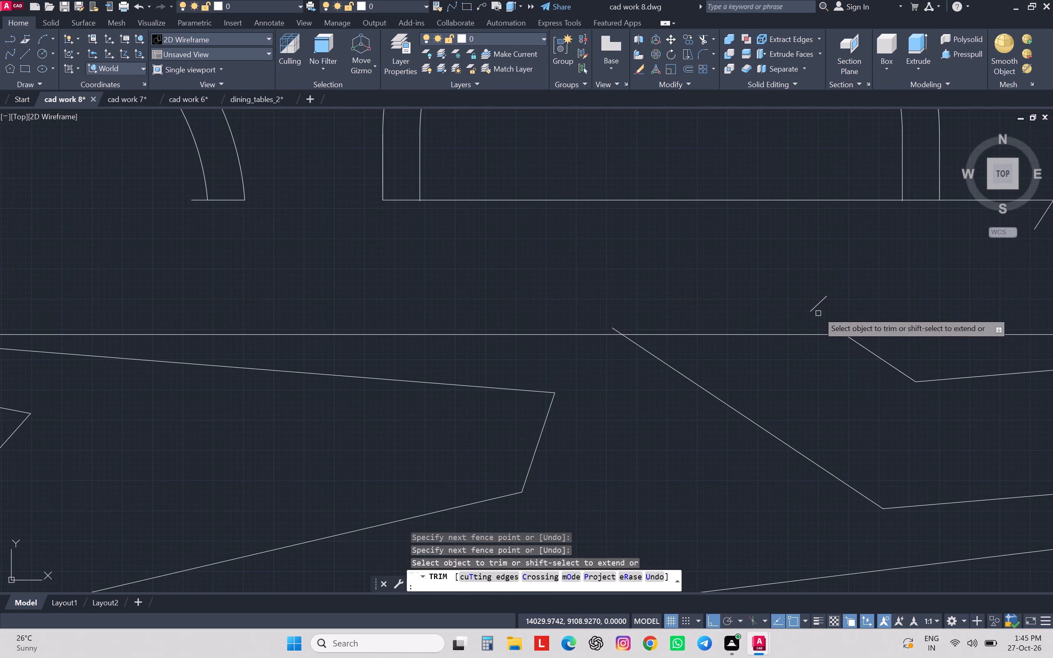
left_click(818, 308)
Trim the north offset line's overhang across the northeast chair and the tabletop outline and grain peak north of that line.
scroll(818, 305, "down", 3)
middle_click_drag(867, 301, 865, 300)
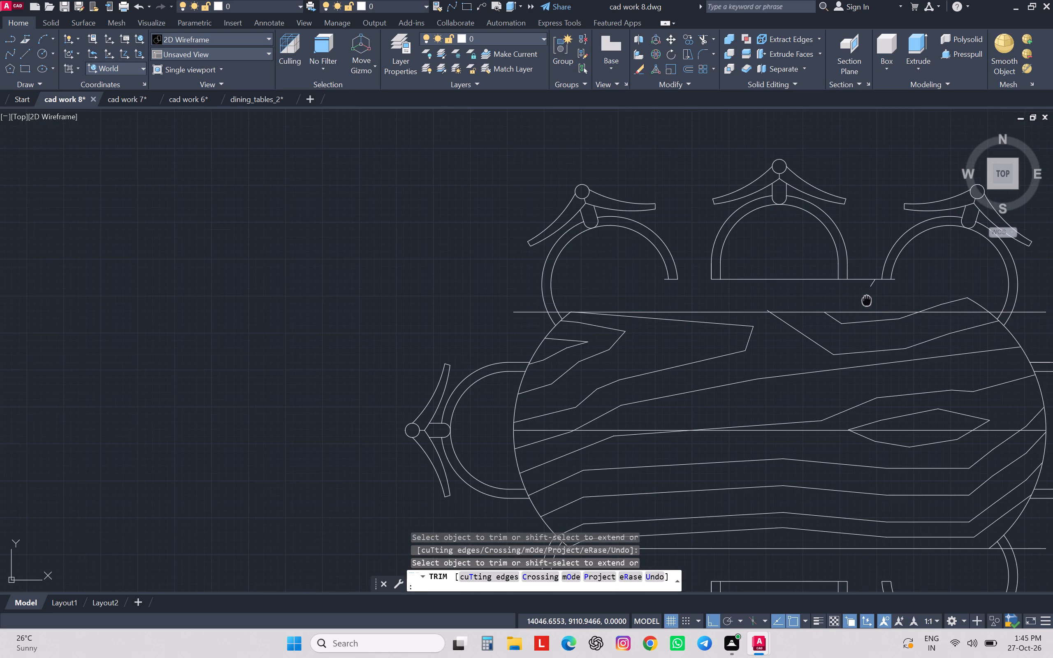
middle_click_drag(865, 300, 522, 268)
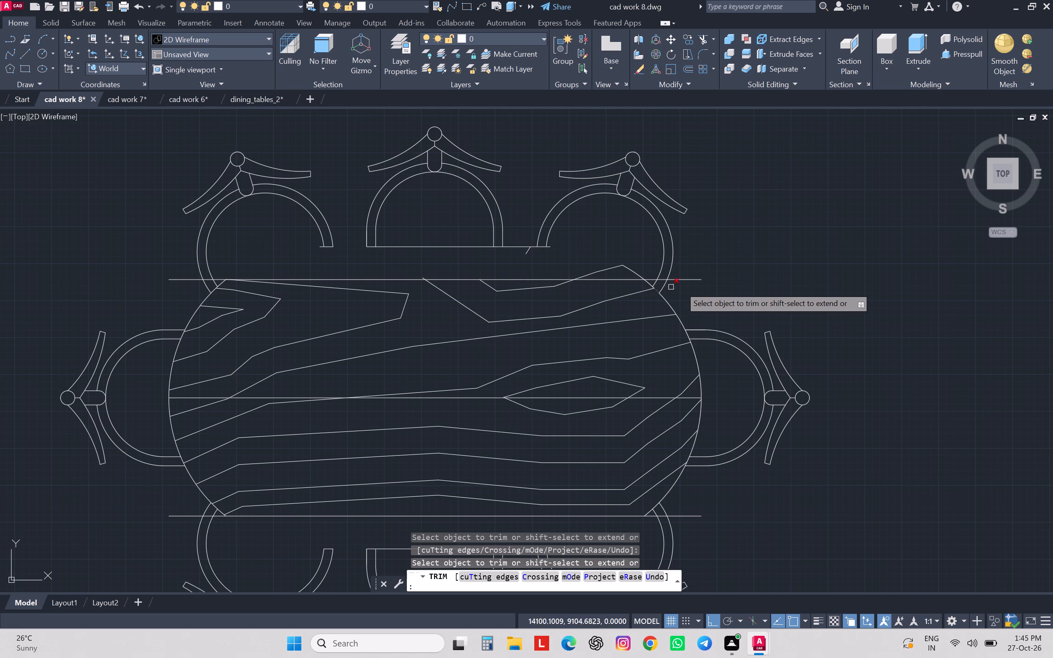
scroll(680, 281, "up", 1)
left_click(679, 279)
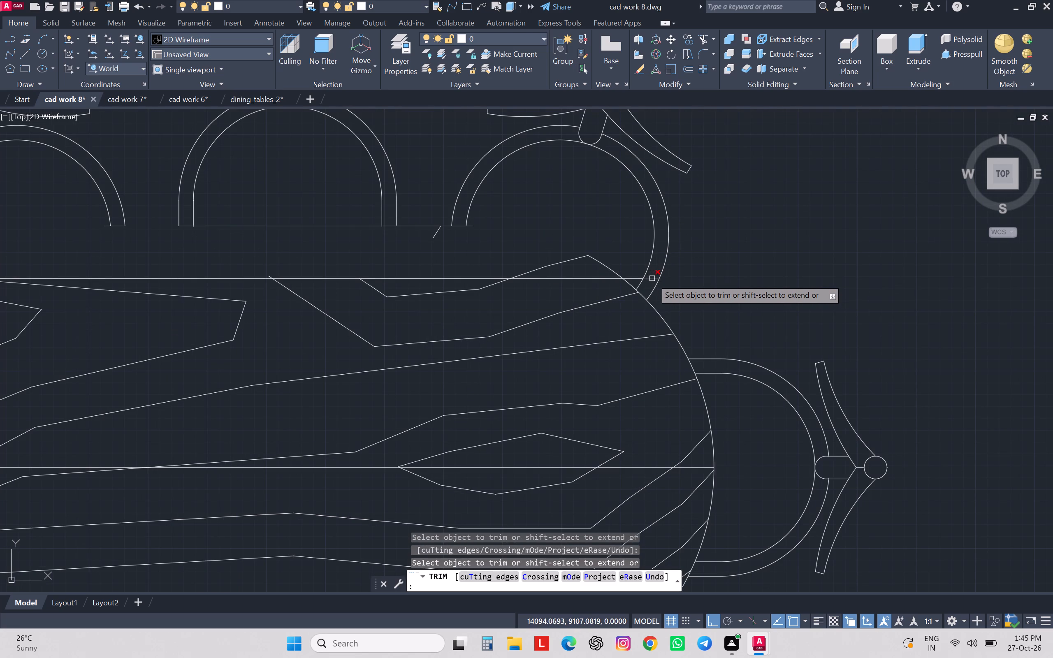
left_click(652, 278)
left_click(635, 277)
left_click(622, 267)
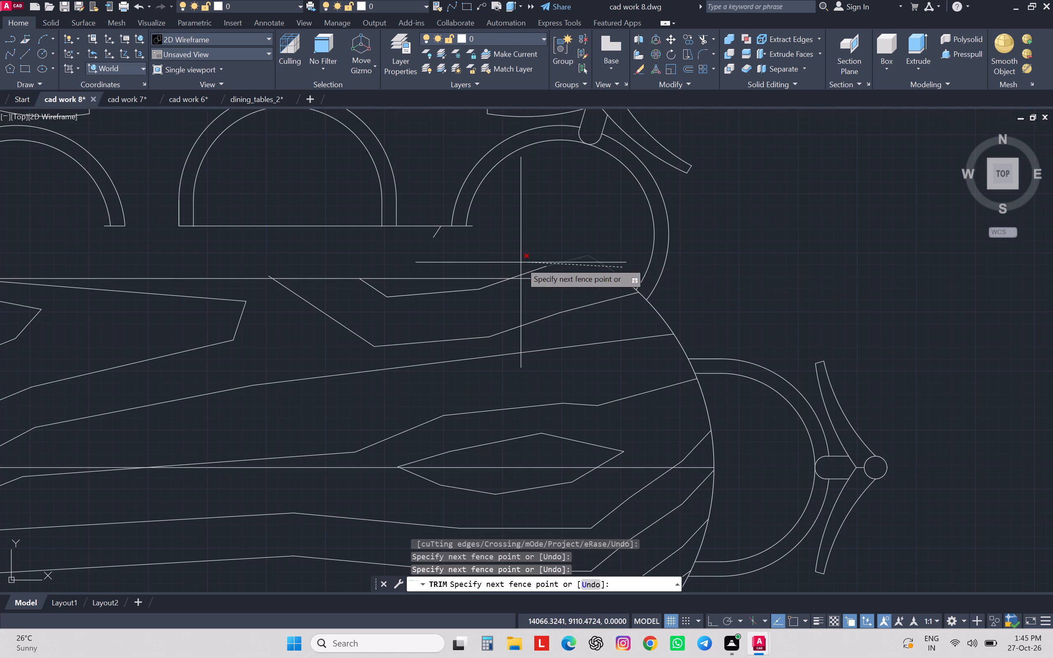
left_click(521, 262)
left_click(523, 271)
left_click(536, 271)
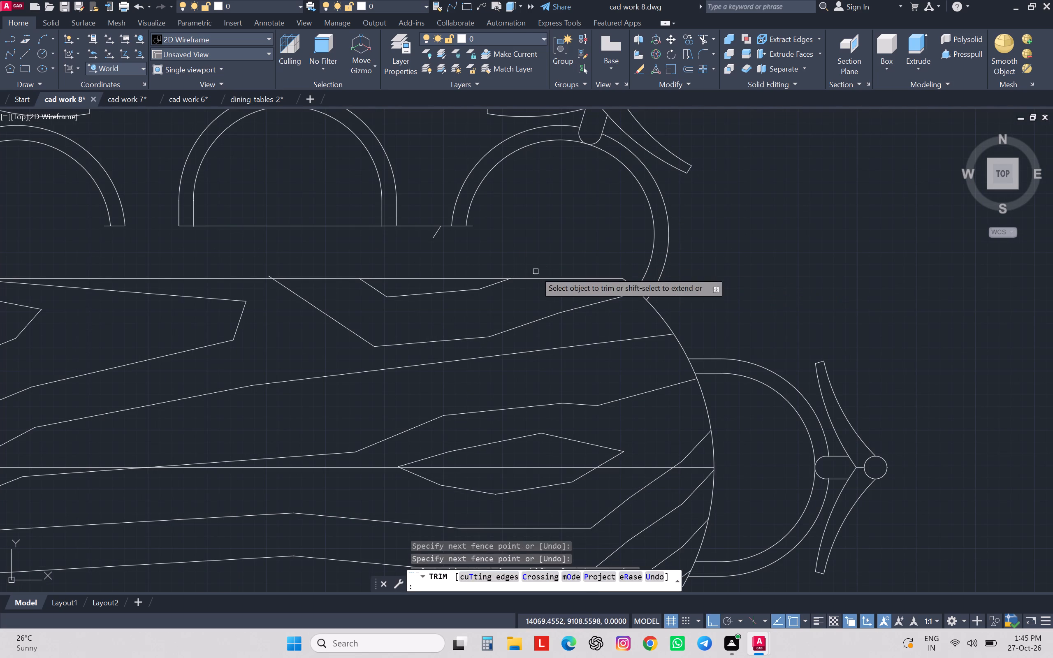
Trim the last grain stub and old tabletop edge between the north middle and northeast chairs, plus edge stubs at the northeast and northwest chairs.
left_click(434, 236)
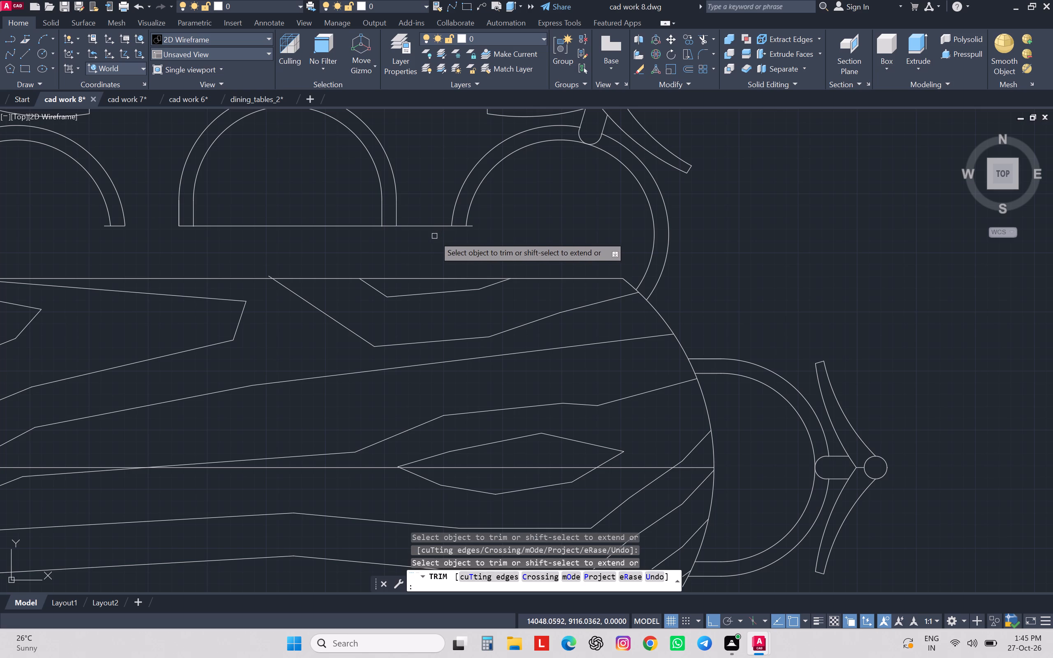
left_click(441, 226)
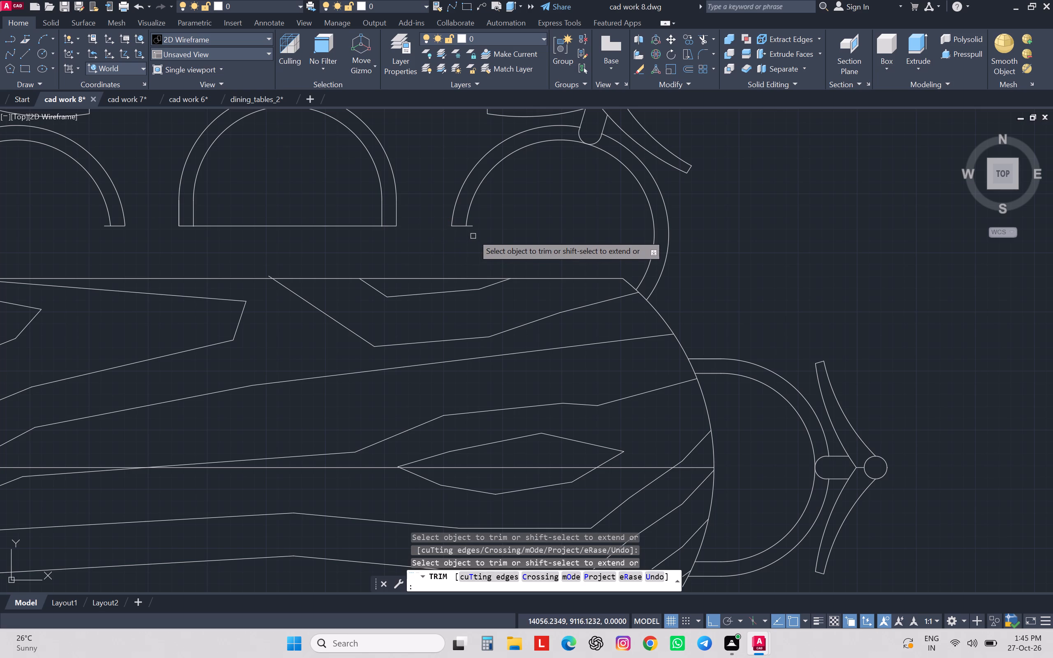
left_click(473, 227)
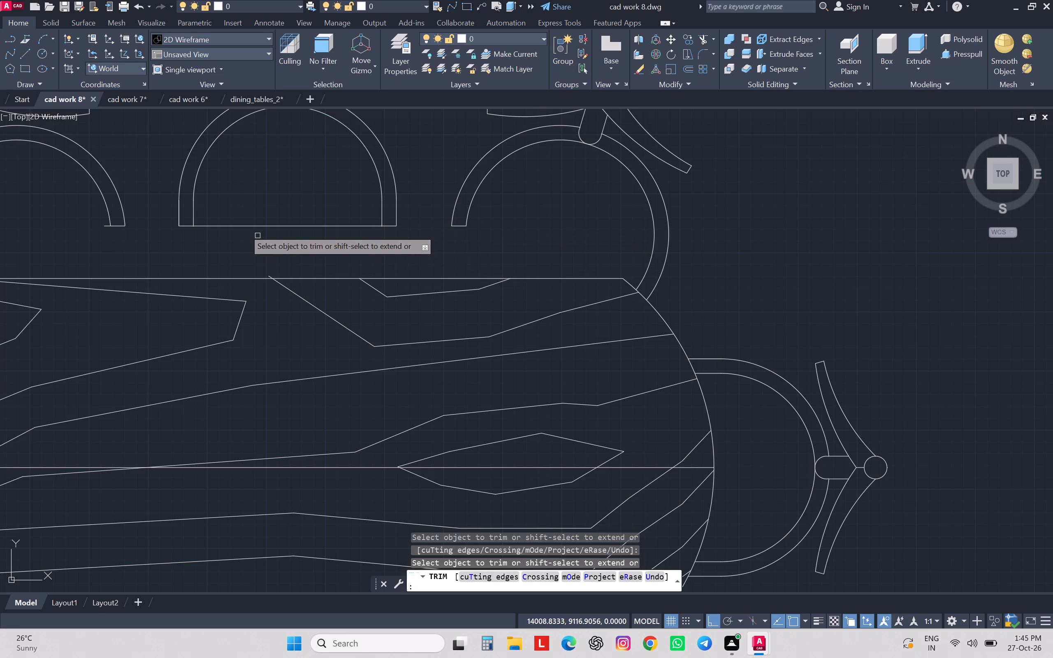
left_click(106, 223)
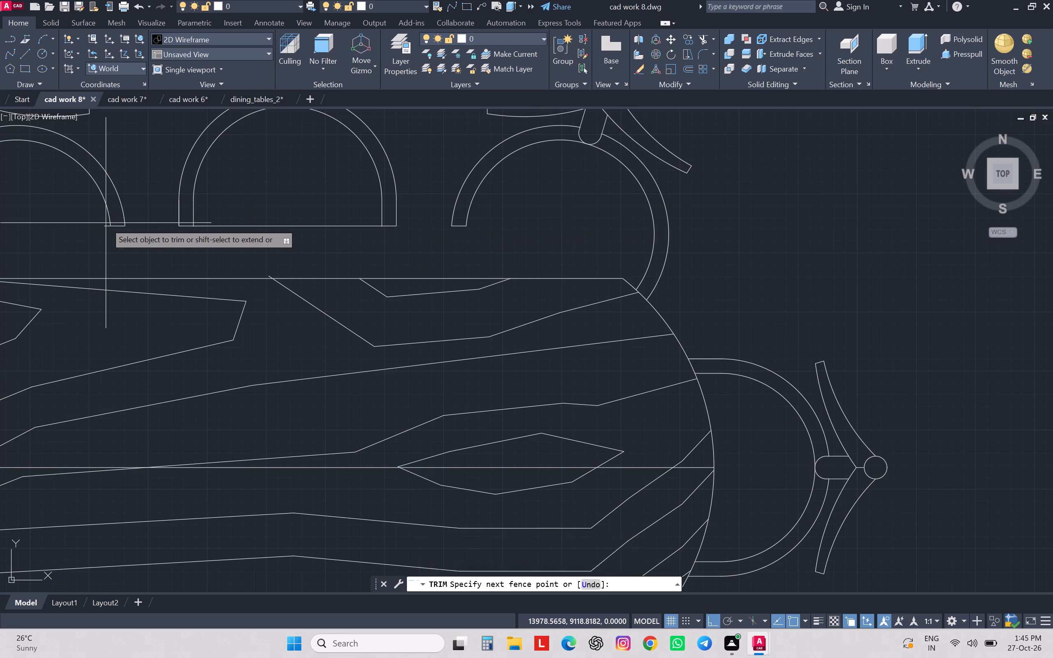
left_click(117, 243)
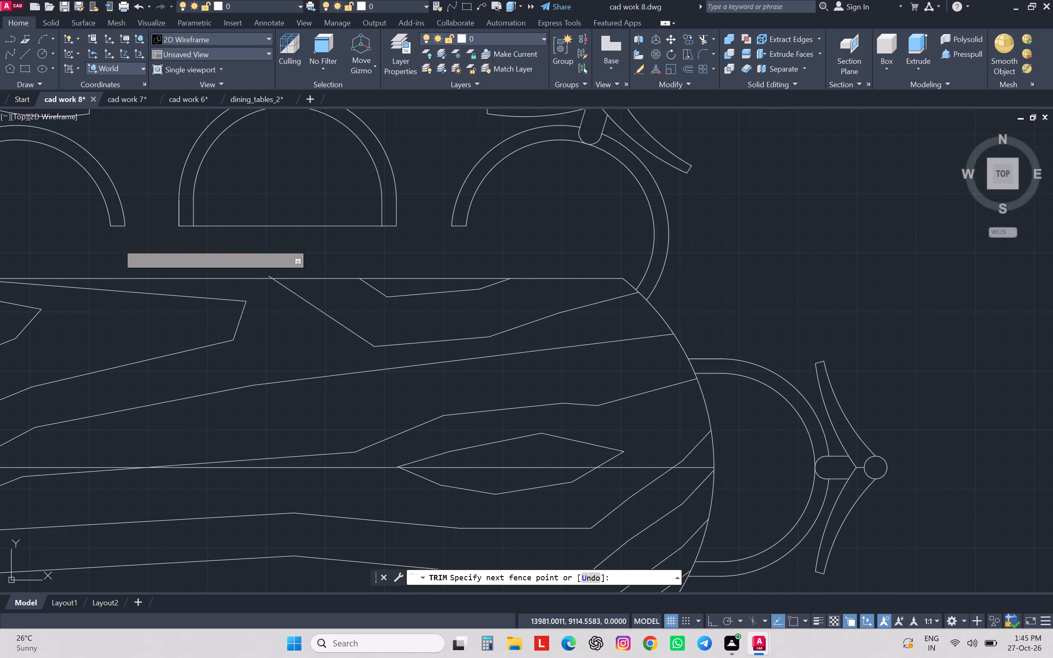
key("Escape")
Trim the south offset line's overhang beyond the tabletop outline at the southeast chair.
scroll(126, 242, "down", 2)
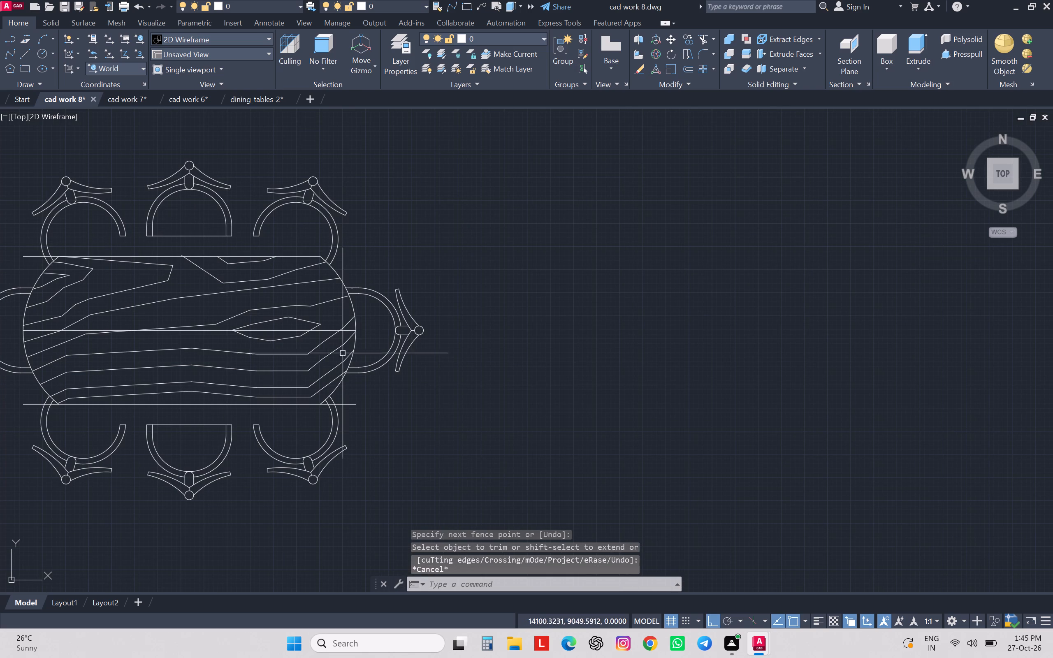
key("space")
scroll(339, 418, "up", 2)
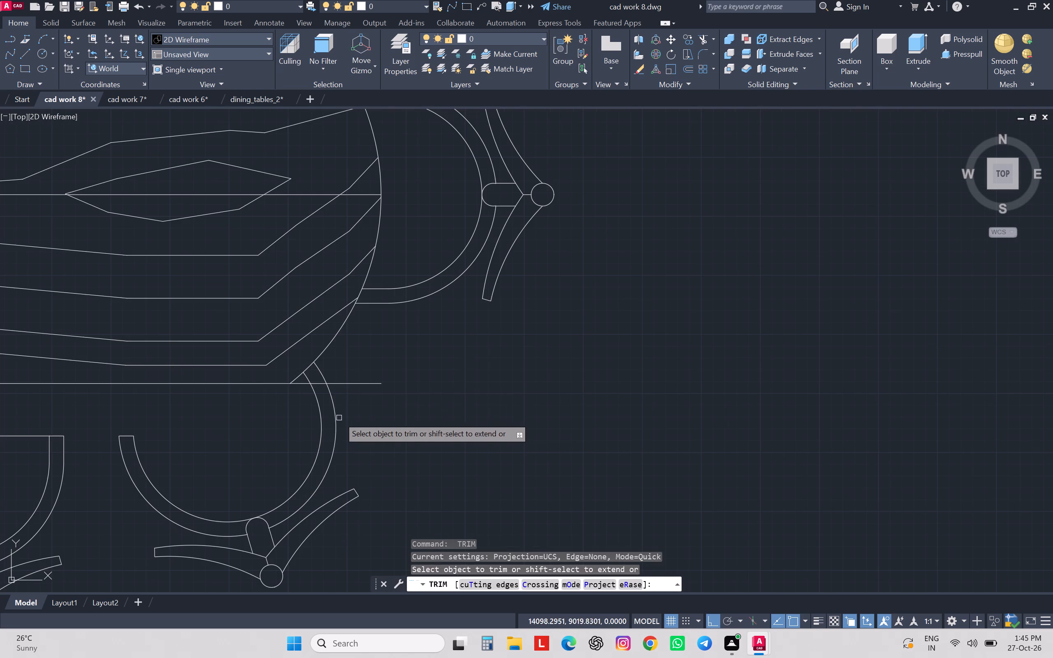
left_click(353, 368)
left_click(353, 400)
left_click(318, 383)
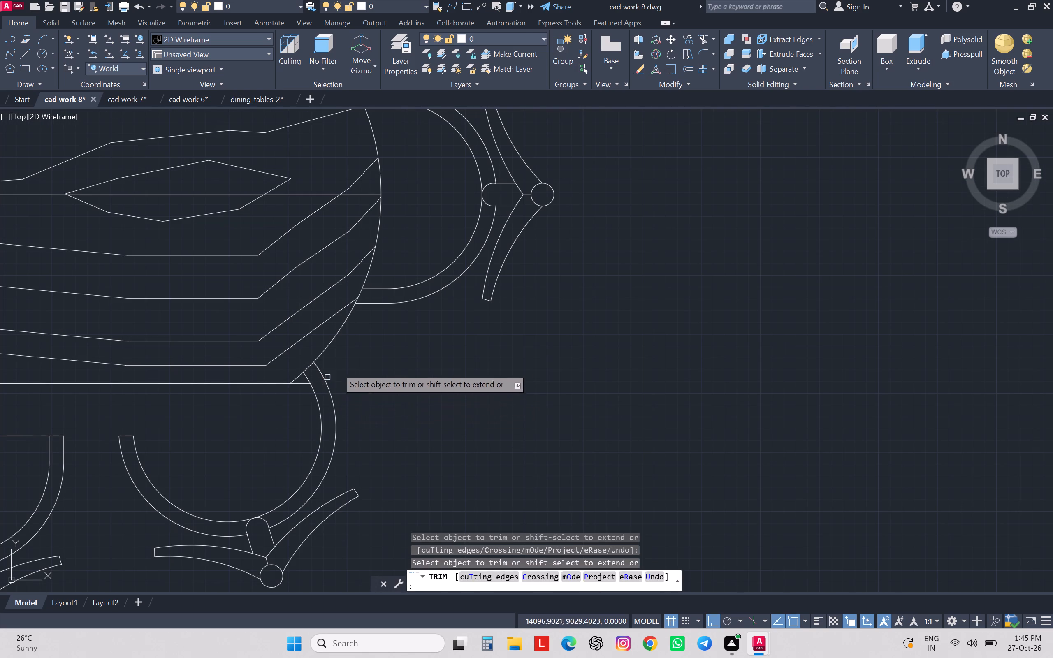
scroll(345, 364, "down", 2)
scroll(329, 375, "up", 3)
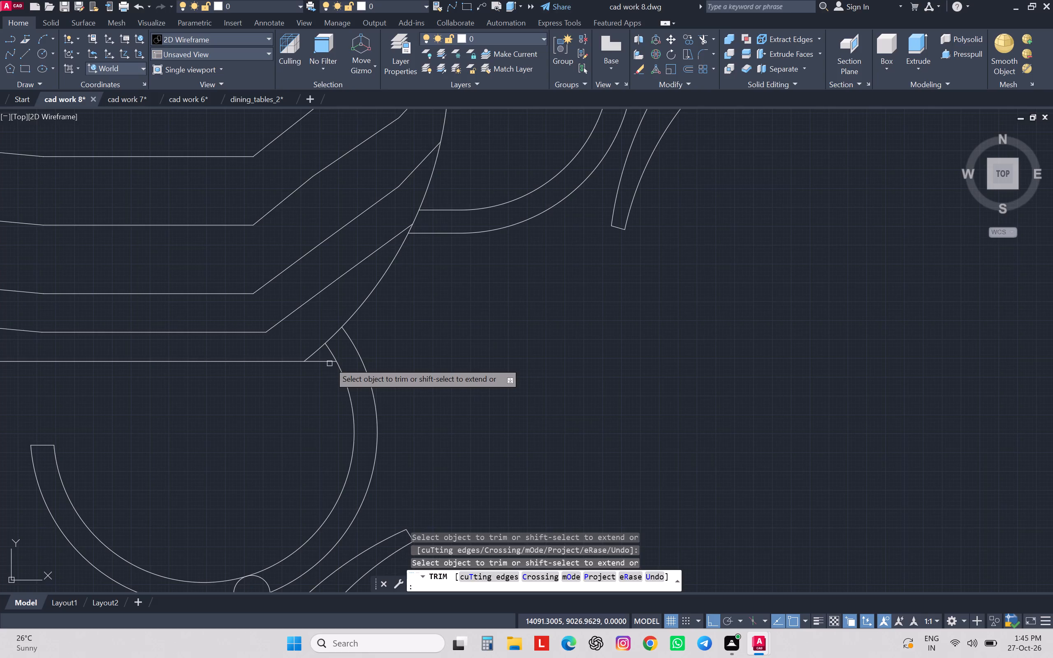
left_click(329, 360)
Trim the south offset line's overhang beyond the tabletop outline at the southwest chair.
scroll(329, 360, "up", 1)
scroll(329, 360, "down", 6)
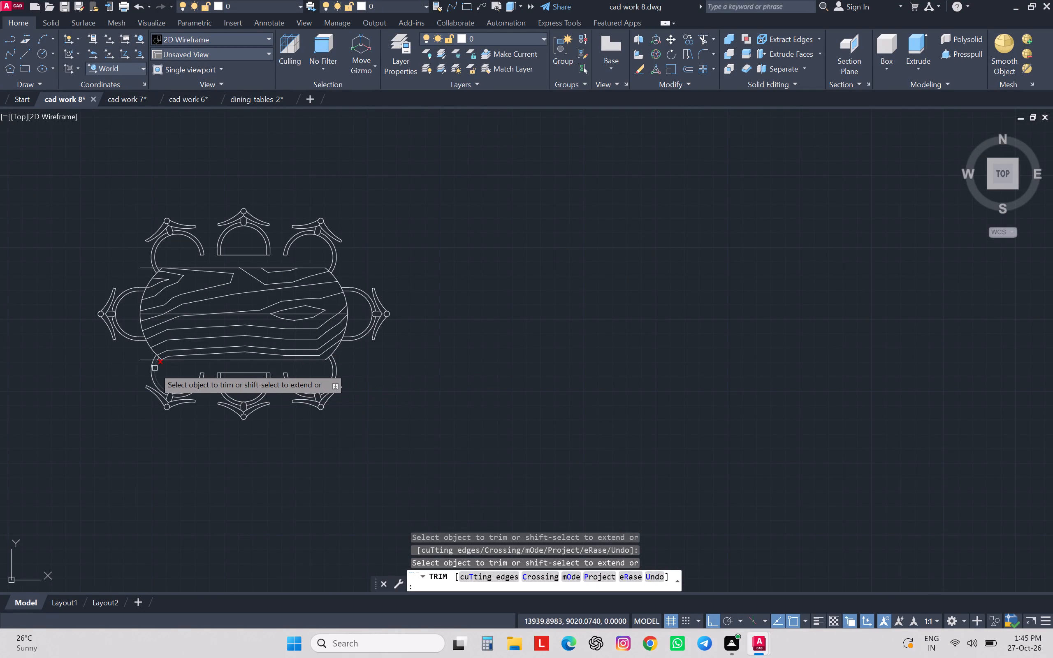
scroll(147, 363, "up", 4)
left_click(156, 342)
scroll(160, 344, "up", 1)
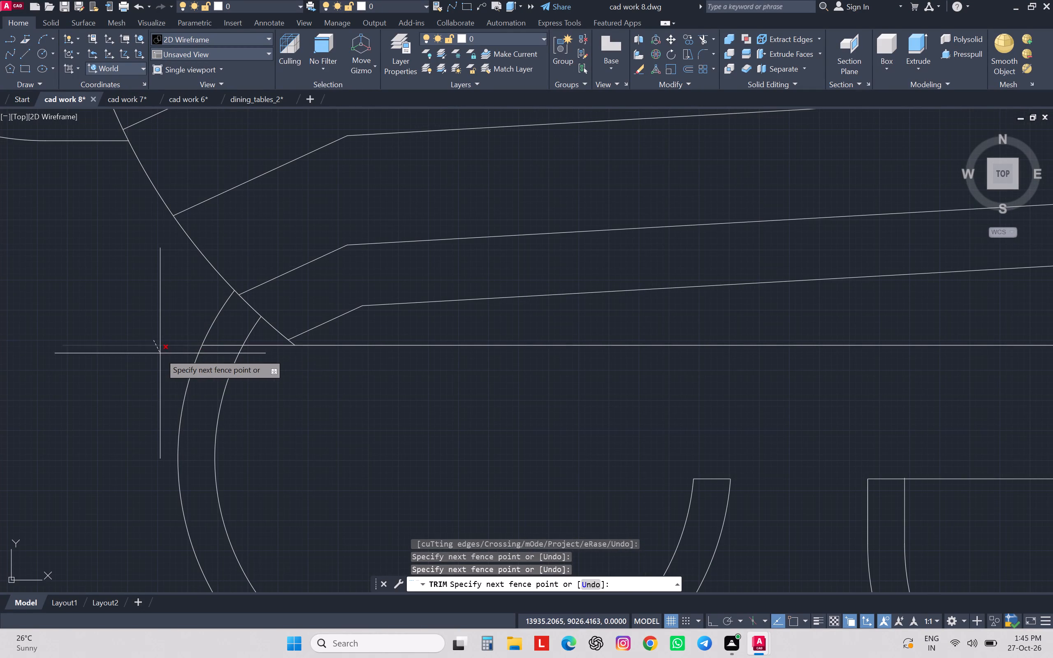
left_click(160, 353)
left_click(221, 347)
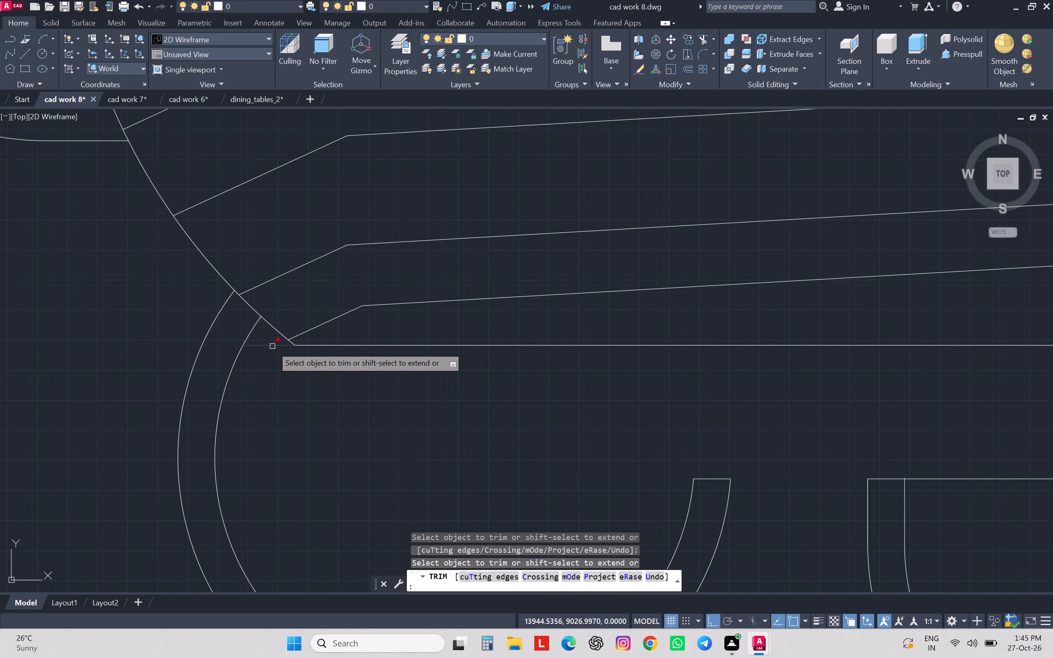
left_click(272, 346)
Trim the north offset line's overhang beyond the tabletop outline at the northwest chair.
scroll(272, 346, "down", 4)
scroll(262, 177, "up", 3)
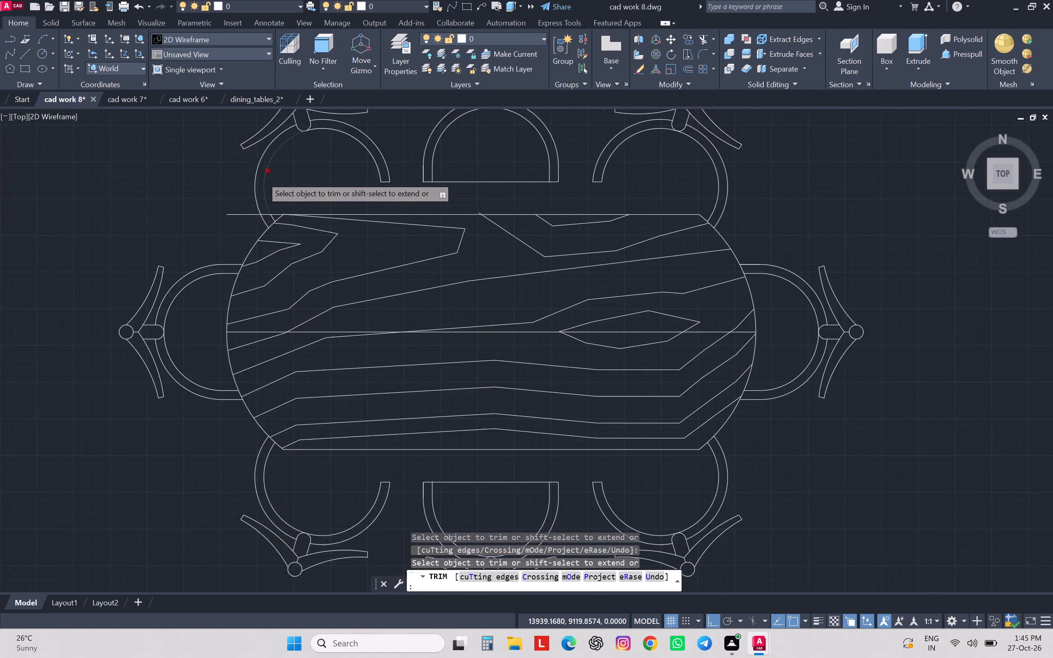
scroll(262, 177, "up", 2)
left_click_drag(340, 425, 341, 421)
left_click(341, 408)
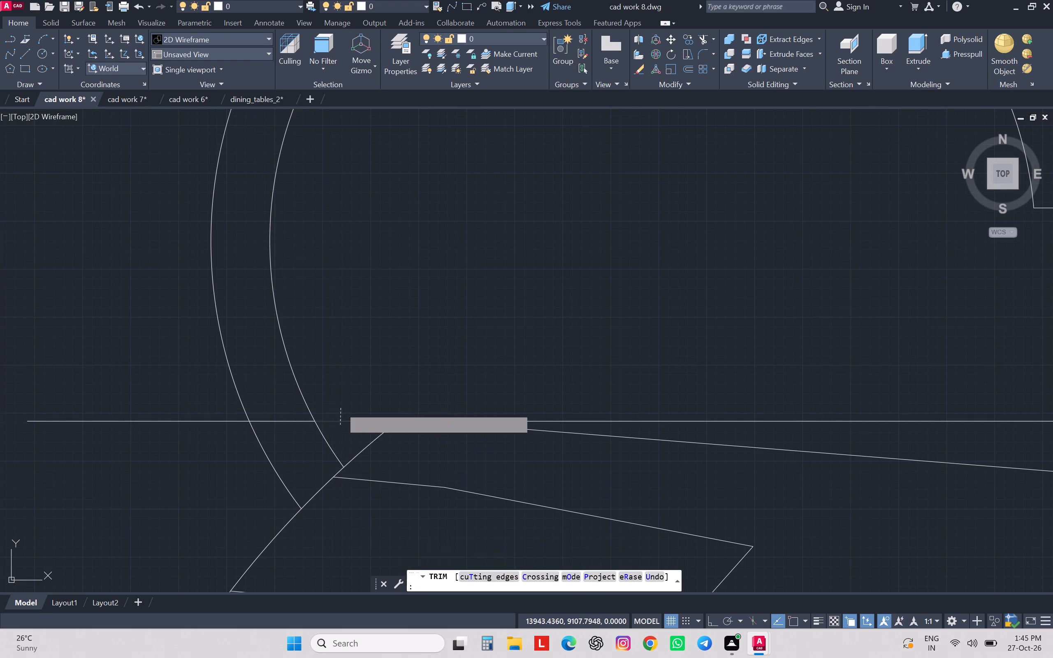
left_click(292, 419)
left_click(218, 420)
scroll(218, 419, "down", 4)
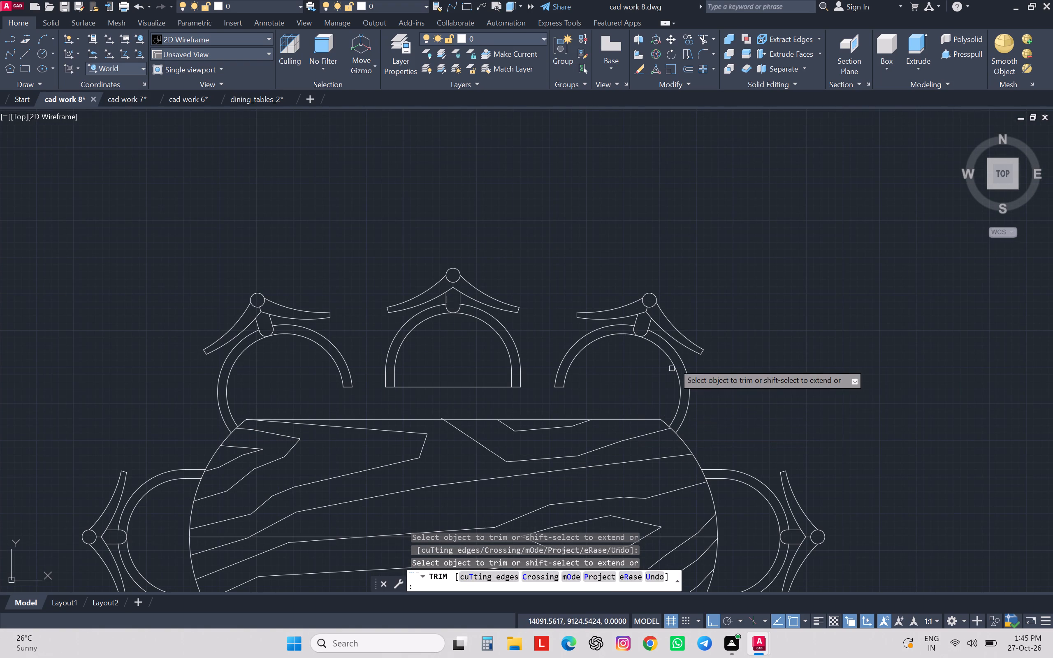
key("Escape")
key("Escape")
key("Escape")
key("Escape")
key("Escape")
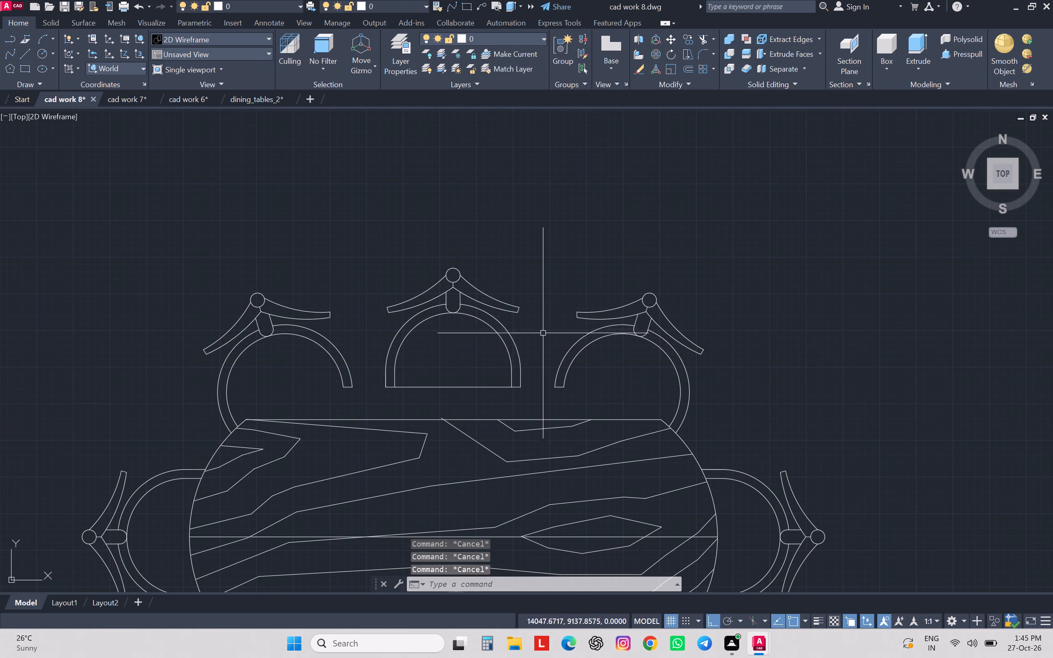
Move the north middle chair south from its front edge's midpoint onto the tabletop's new north edge.
left_click(540, 267)
left_click(382, 404)
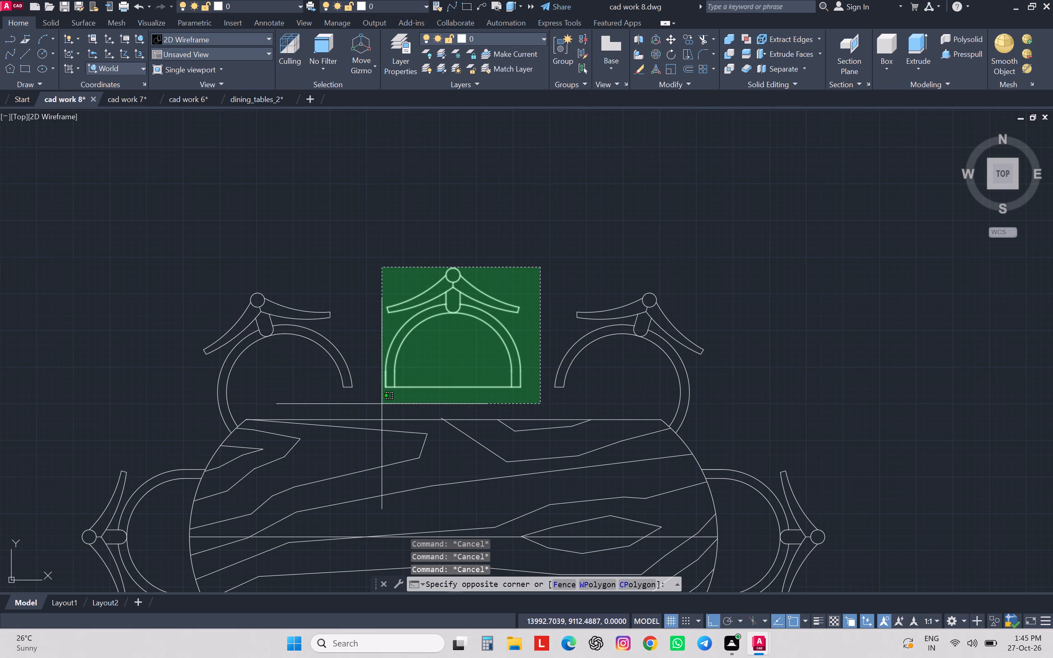
key("m")
key("Return")
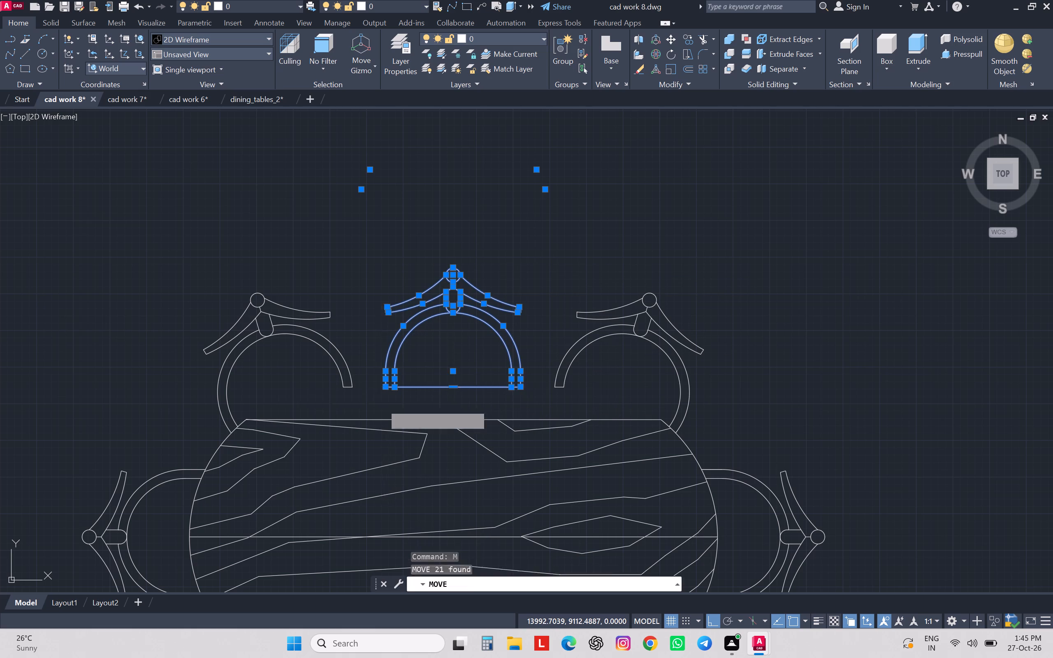
left_click(452, 386)
left_click(451, 418)
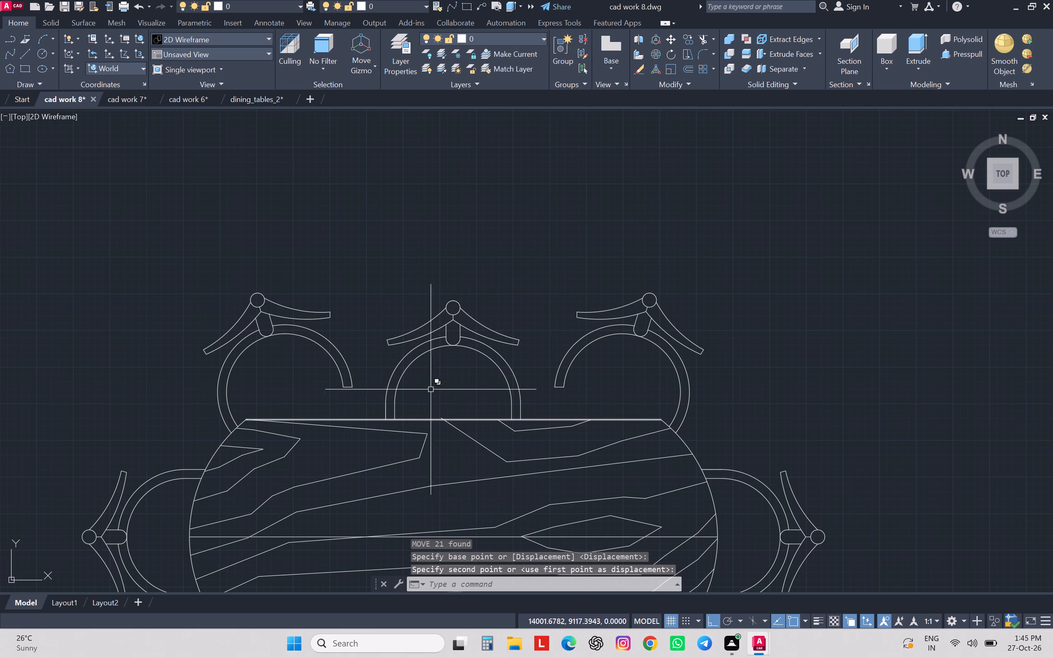
Rotate the northwest chair clockwise about its outer arm's end at the tabletop, with Ortho off, so its backrest faces north.
left_click_drag(353, 264, 351, 273)
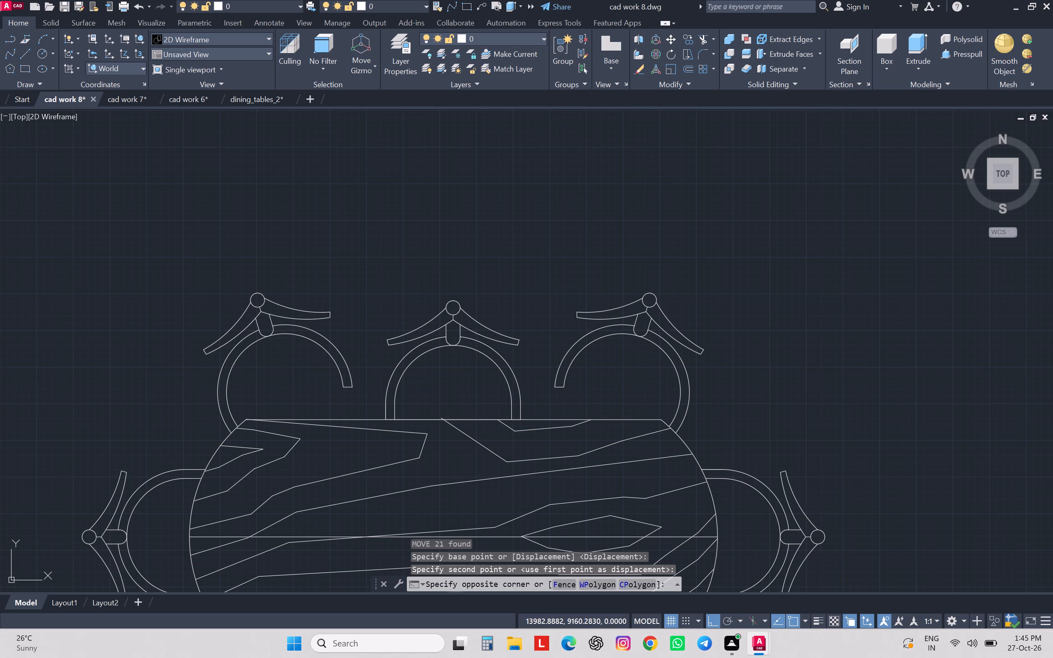
left_click_drag(351, 273, 351, 267)
left_click(176, 404)
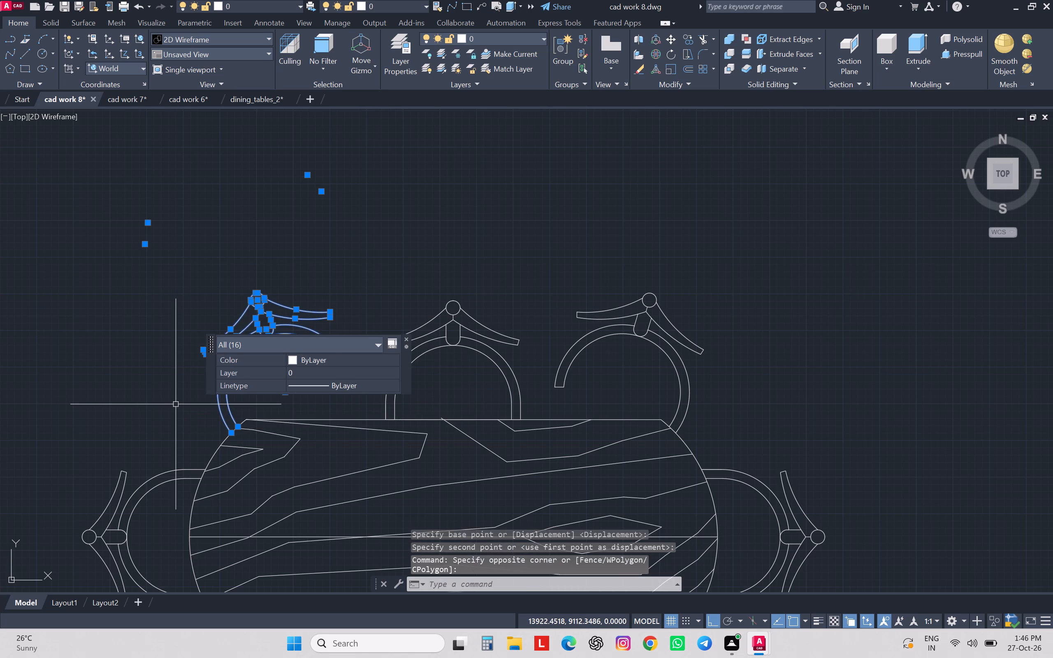
type("ro")
key("Return")
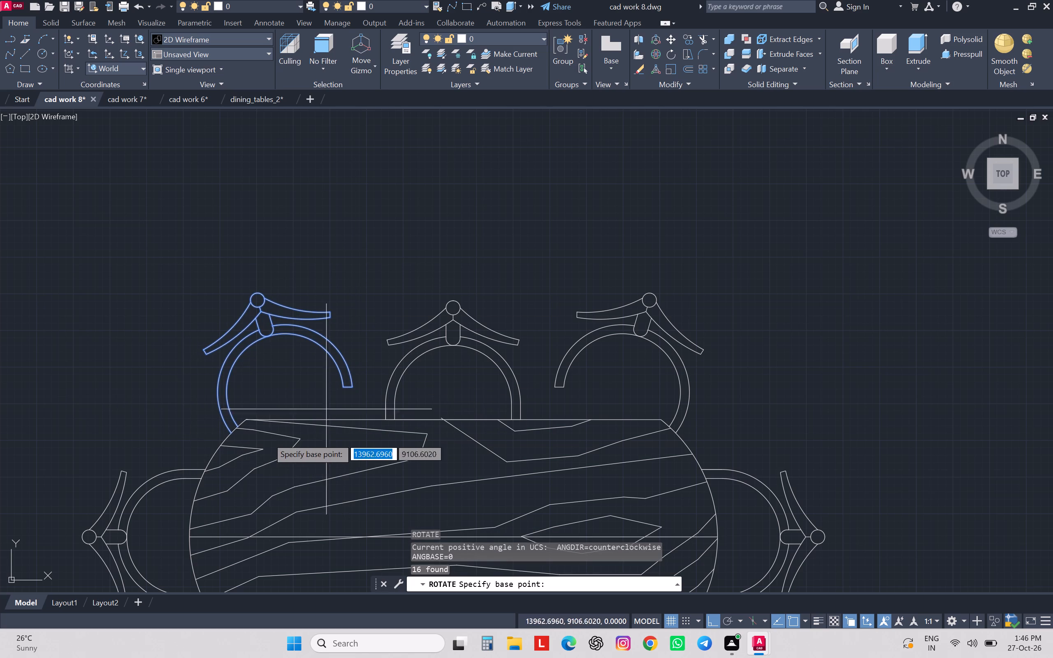
left_click(232, 435)
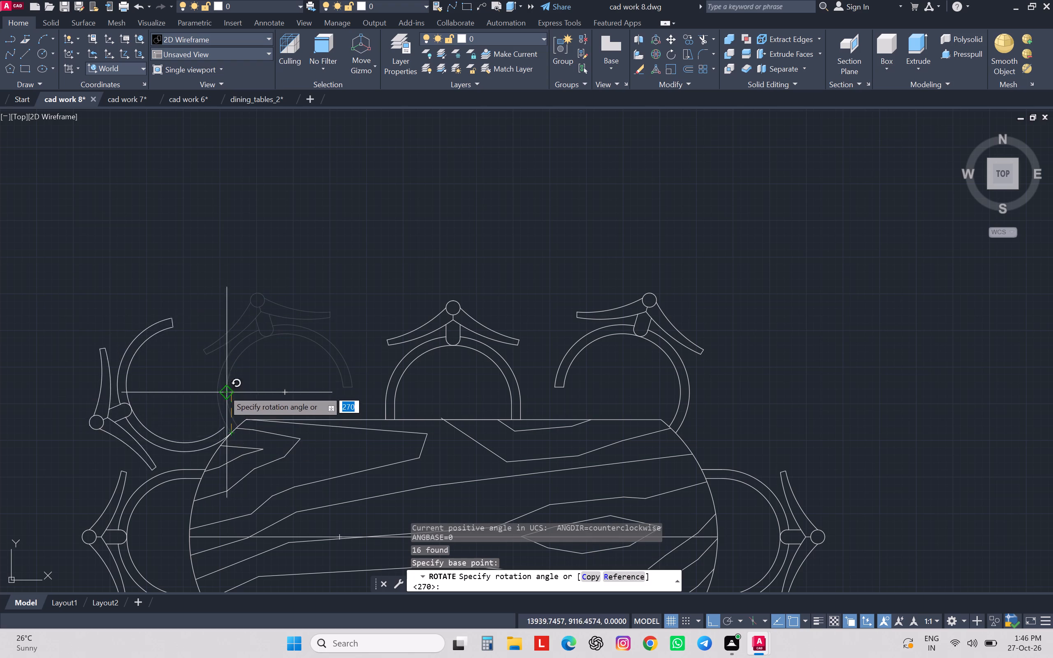
key("F8")
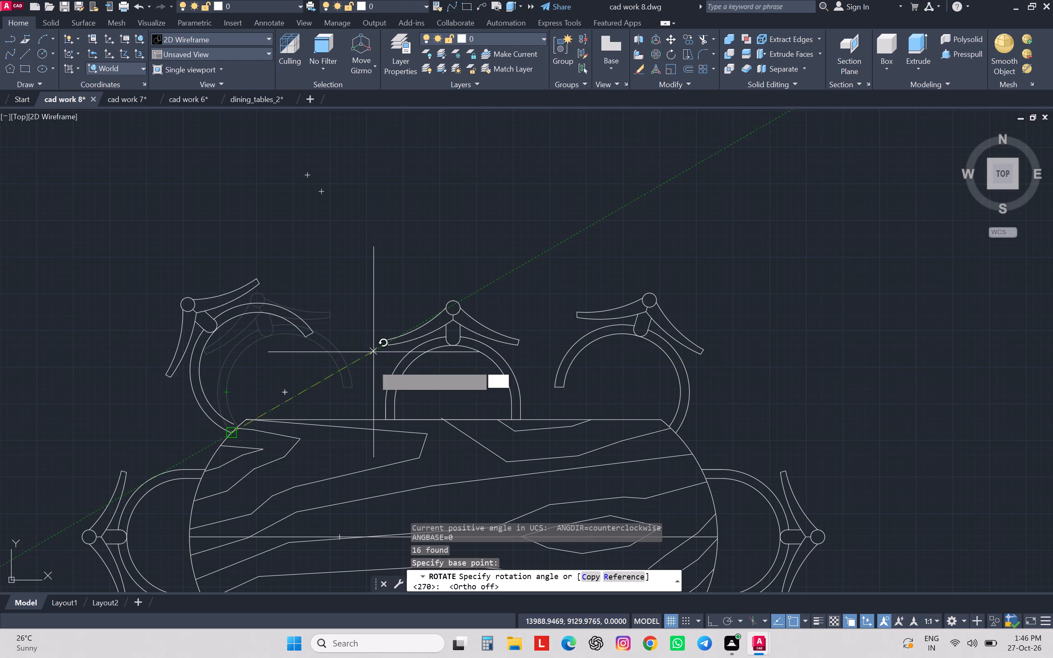
left_click(384, 476)
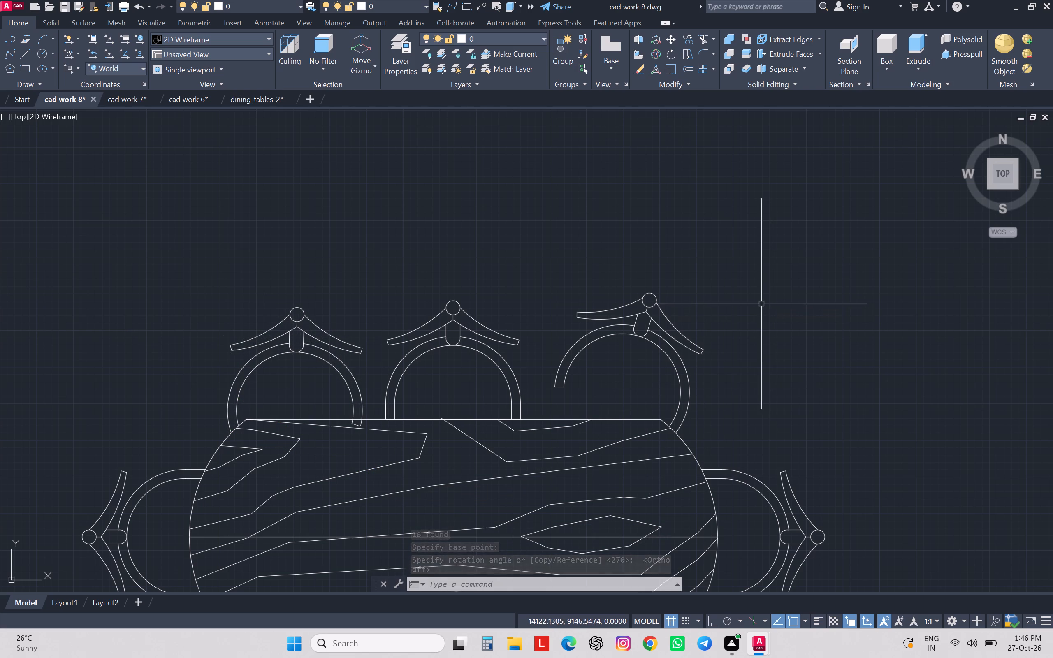
Select the whole northeast chair of the dining table.
left_click(756, 283)
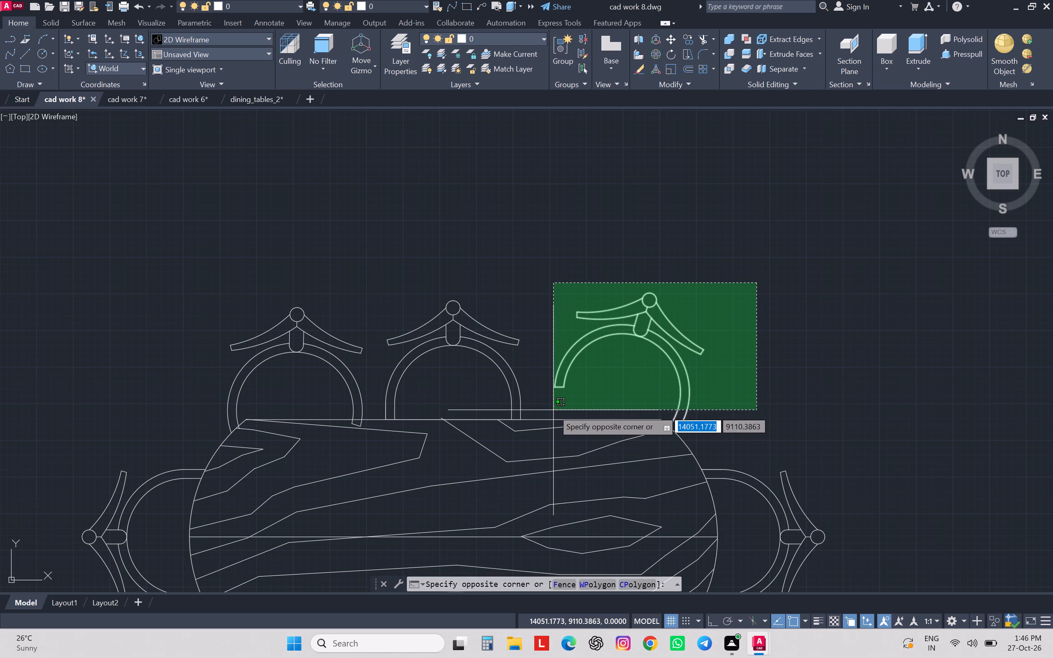
left_click(553, 410)
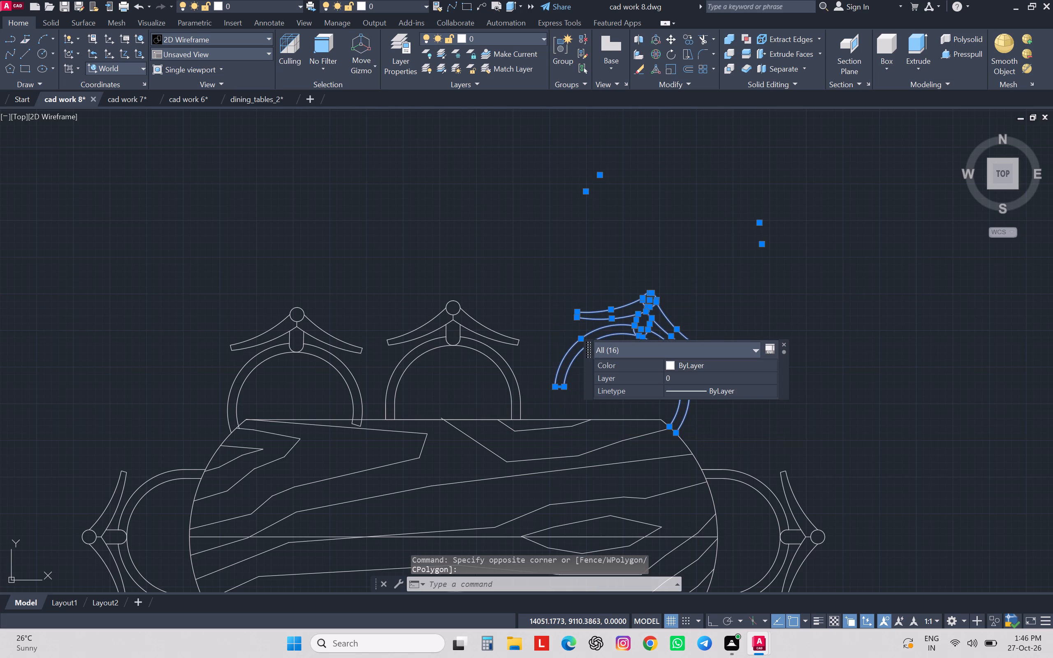
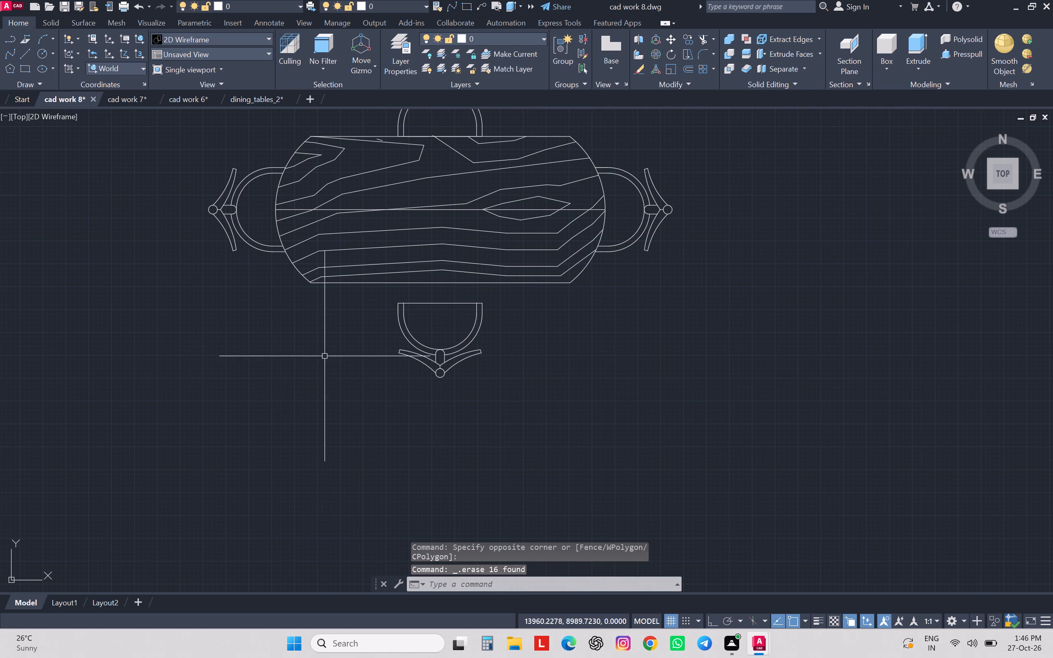
Move the south middle chair north from its front edge's midpoint onto the tabletop's new south edge.
middle_click_drag(370, 328, 361, 391)
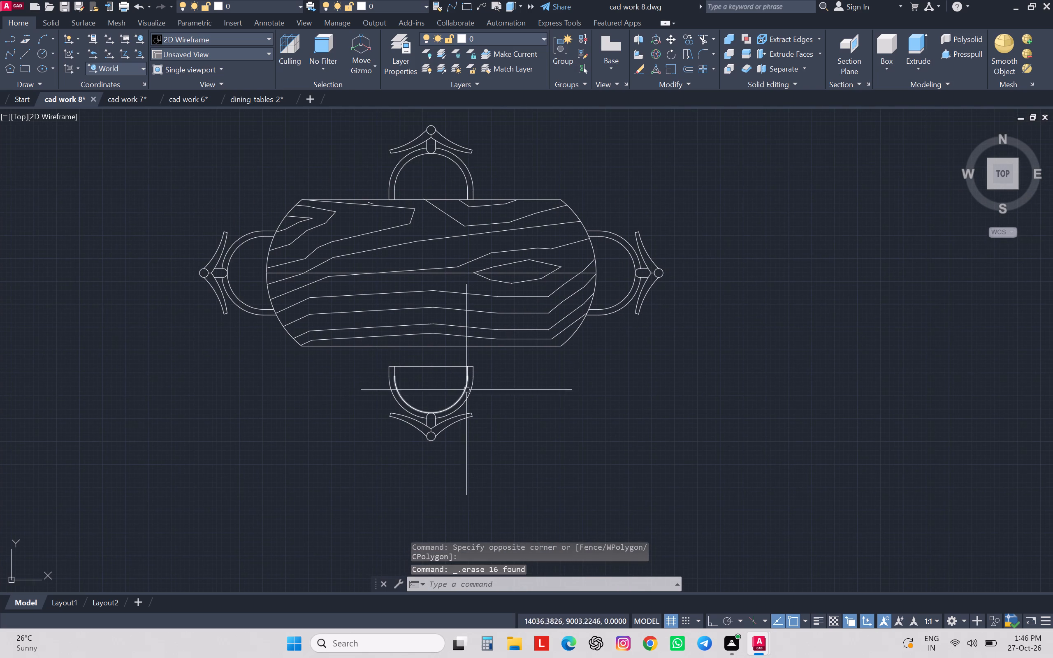
left_click_drag(485, 370, 475, 375)
left_click(346, 452)
key("m")
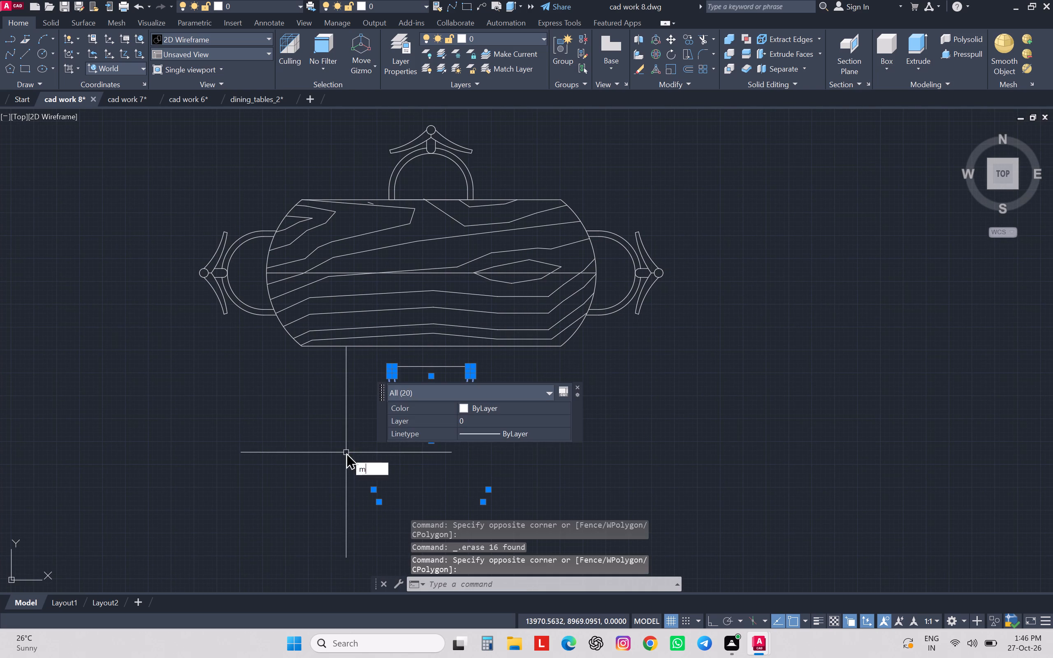
key("Return")
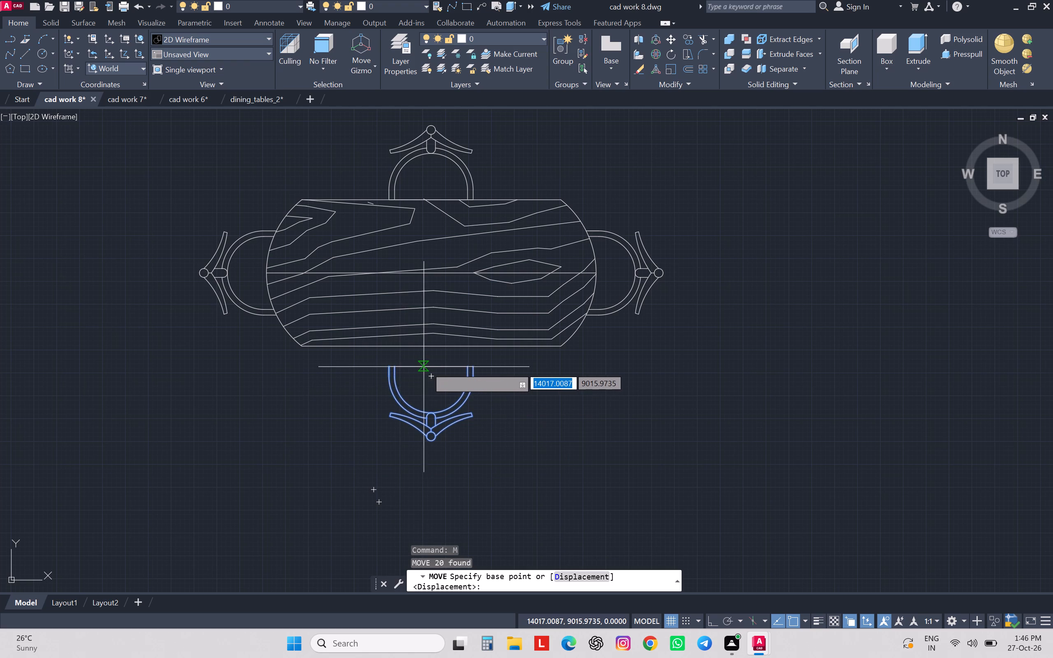
left_click(428, 367)
left_click(429, 349)
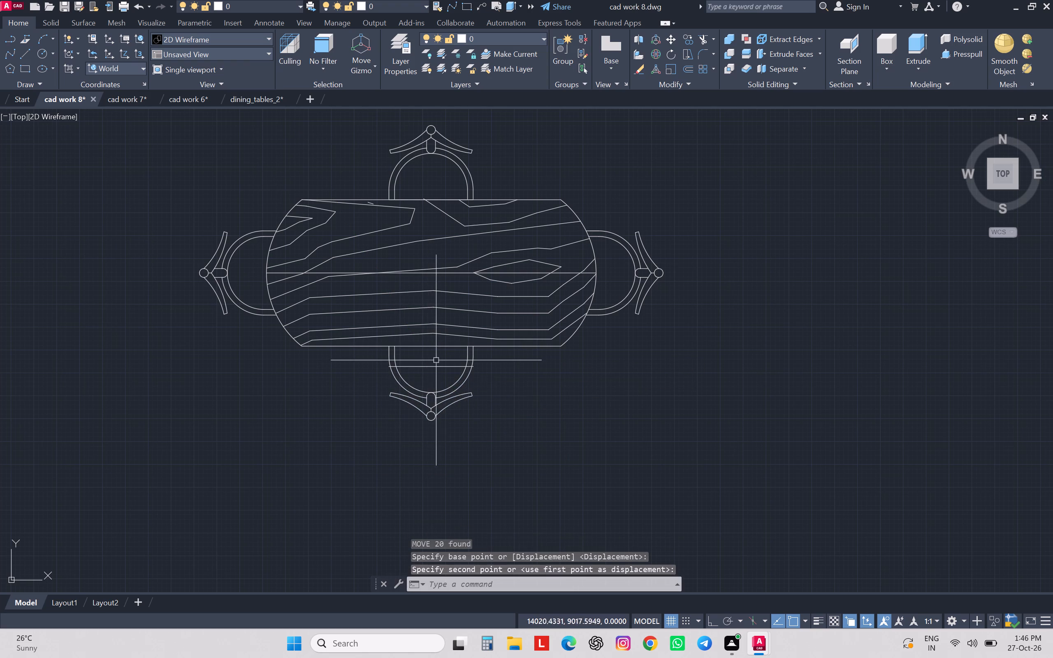
Erase the leftover horizontal line crossing the south middle chair's seat below the tabletop edge.
left_click(437, 368)
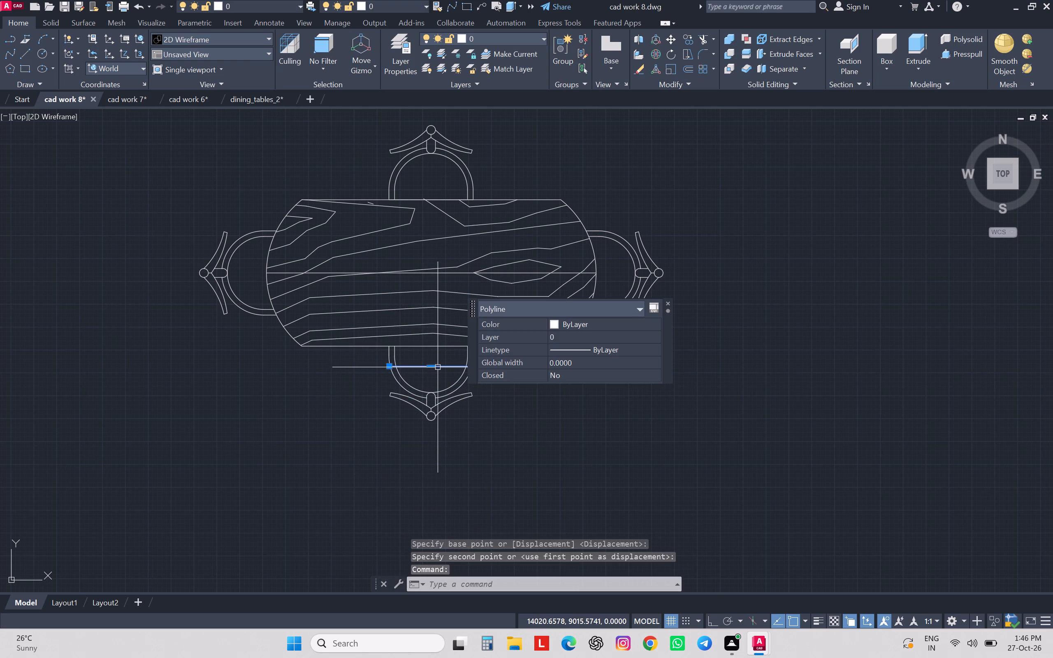
key("Print")
key("Delete")
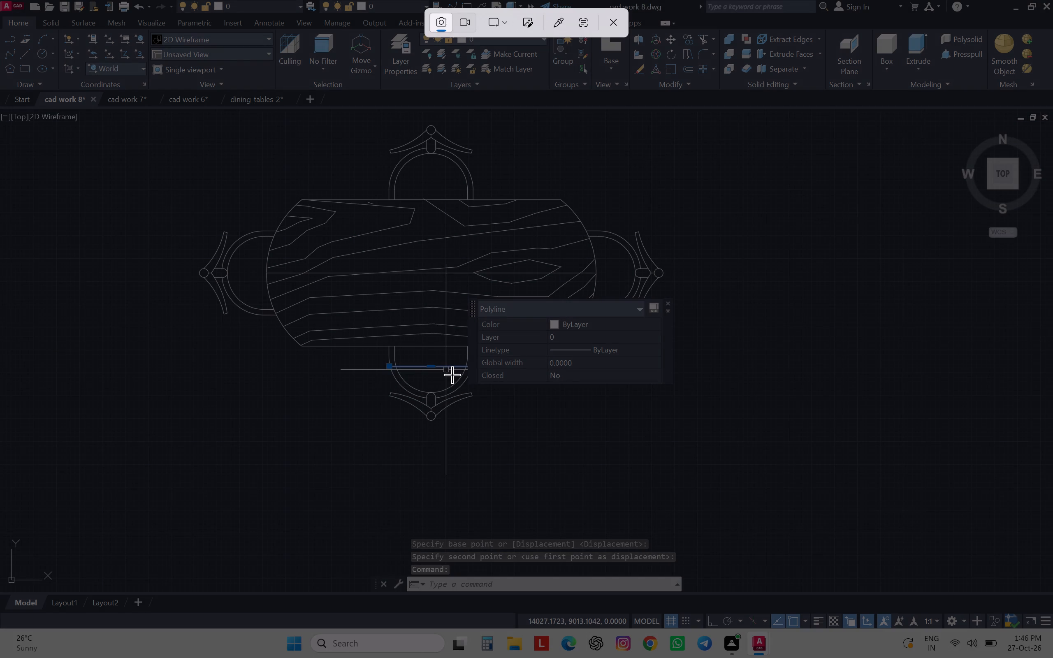
key("Escape")
key("Delete")
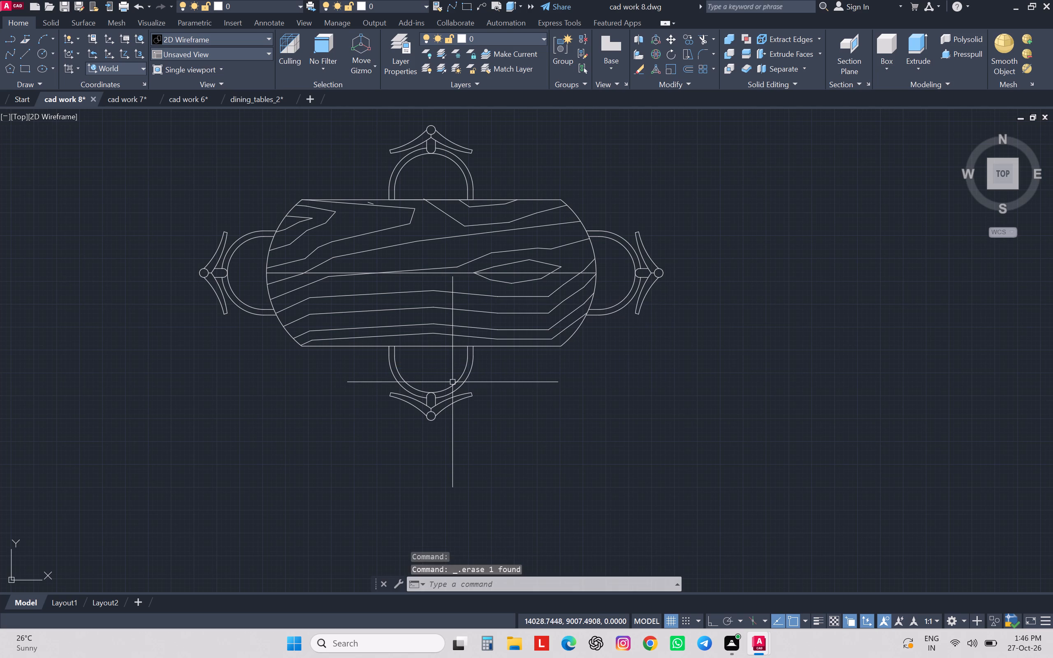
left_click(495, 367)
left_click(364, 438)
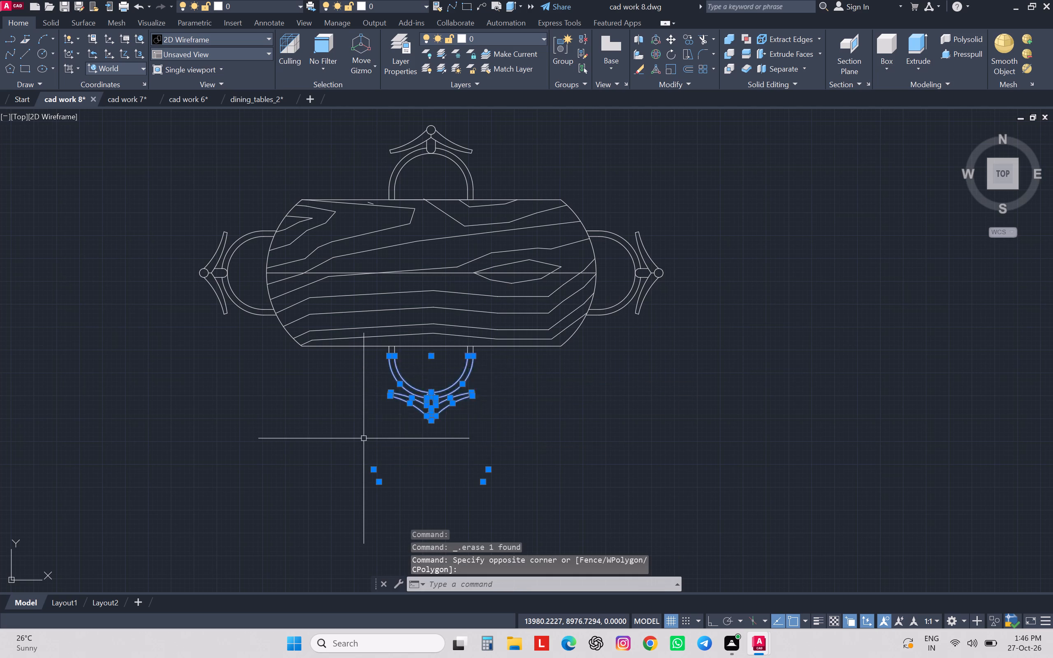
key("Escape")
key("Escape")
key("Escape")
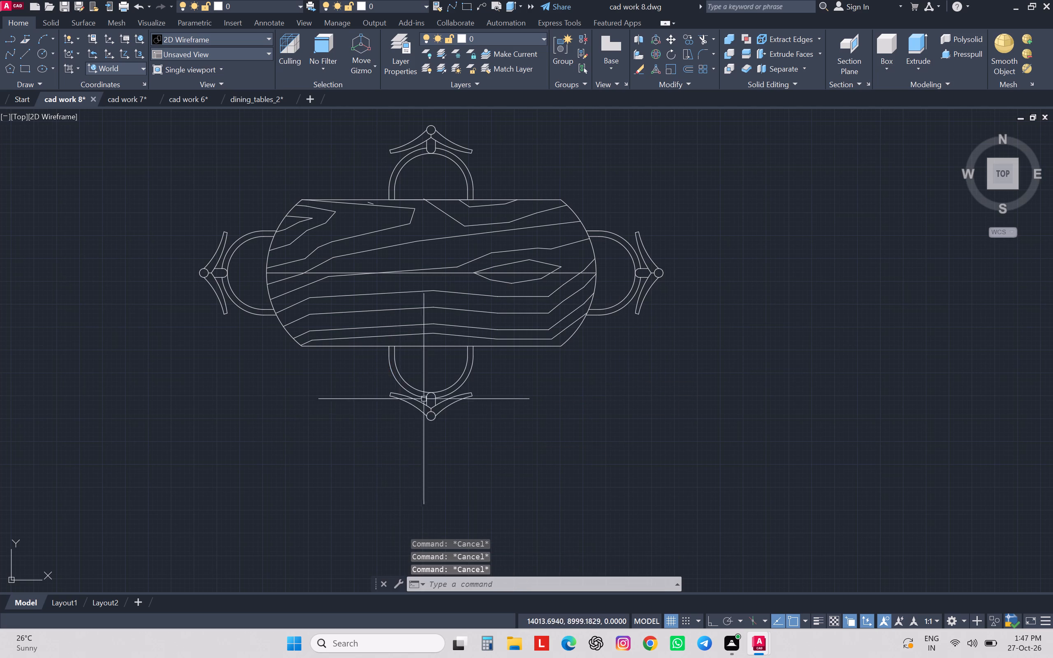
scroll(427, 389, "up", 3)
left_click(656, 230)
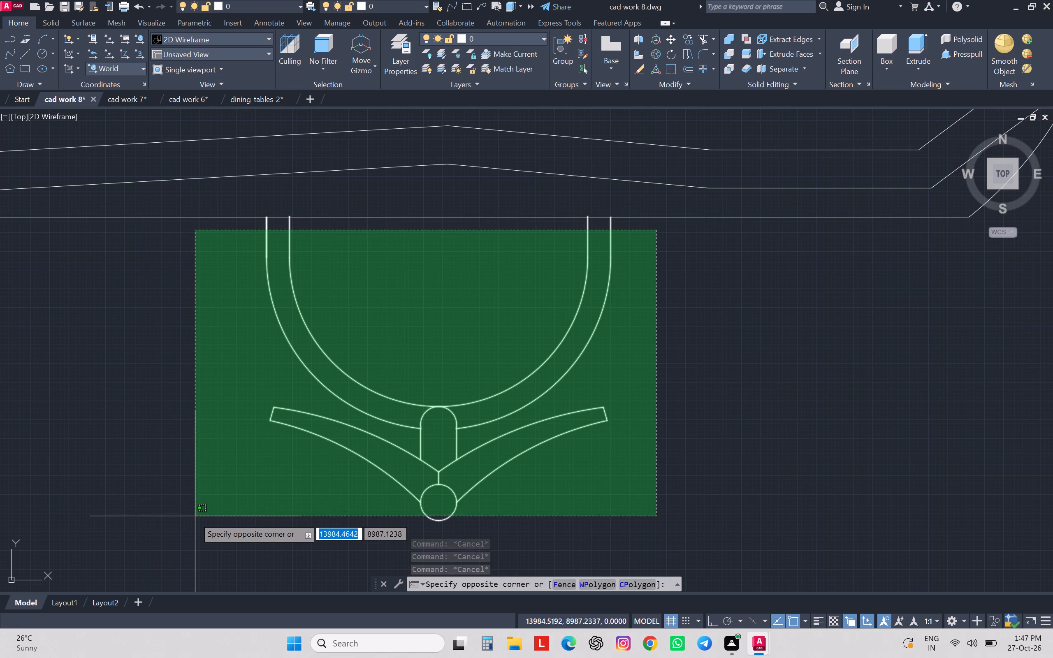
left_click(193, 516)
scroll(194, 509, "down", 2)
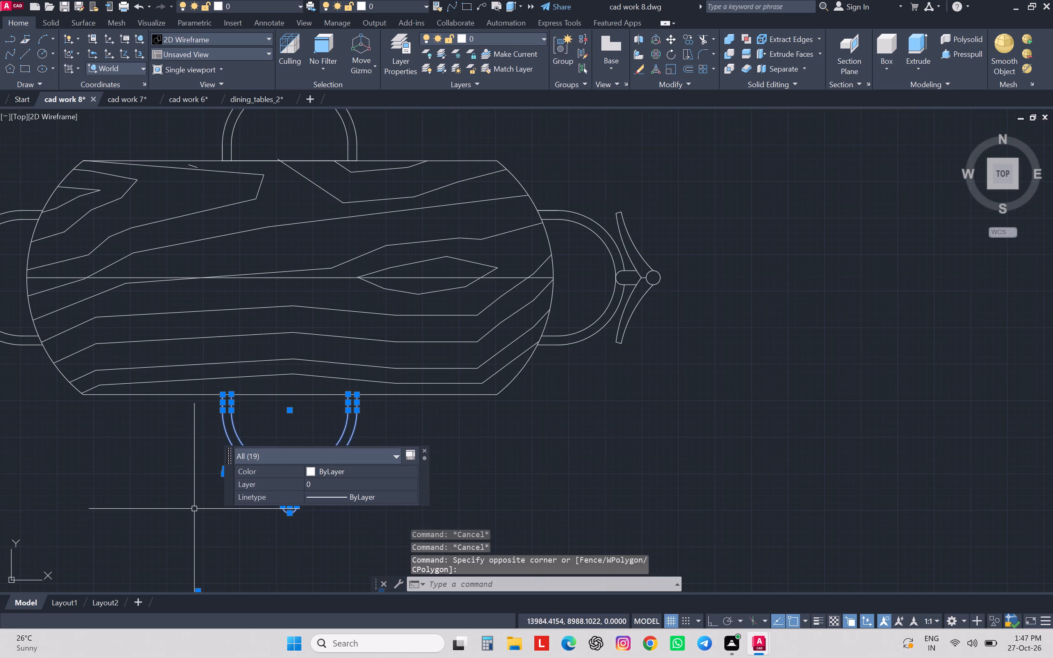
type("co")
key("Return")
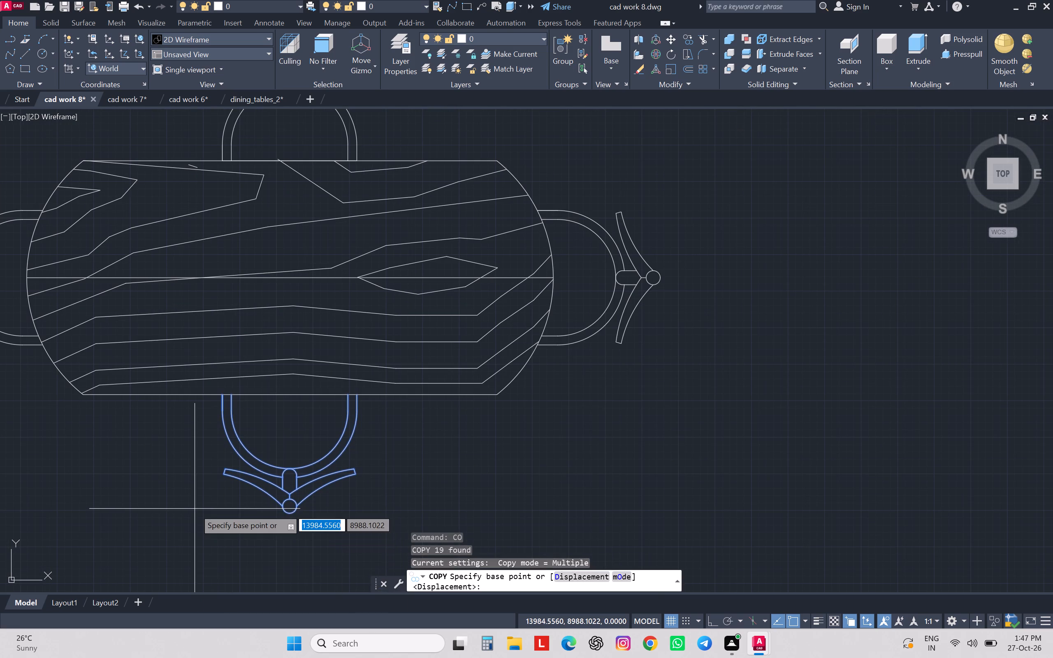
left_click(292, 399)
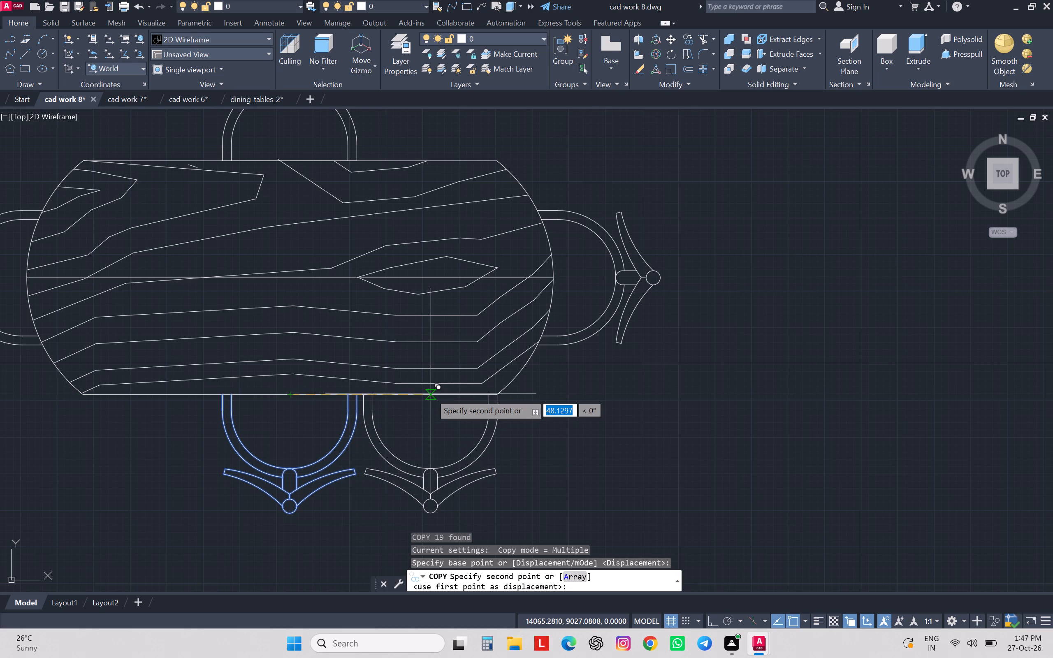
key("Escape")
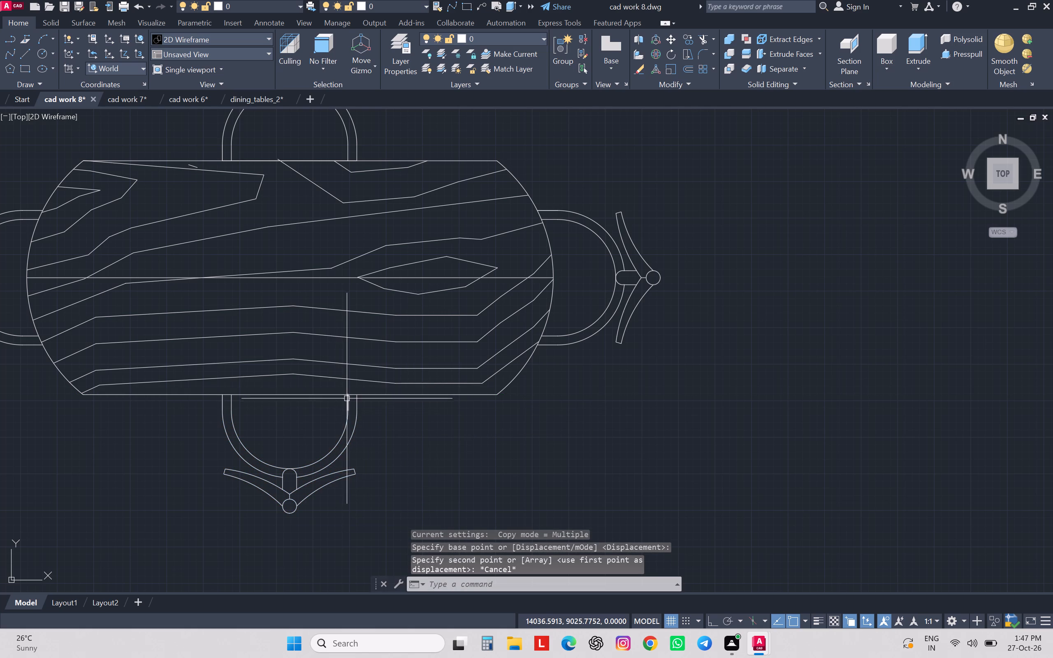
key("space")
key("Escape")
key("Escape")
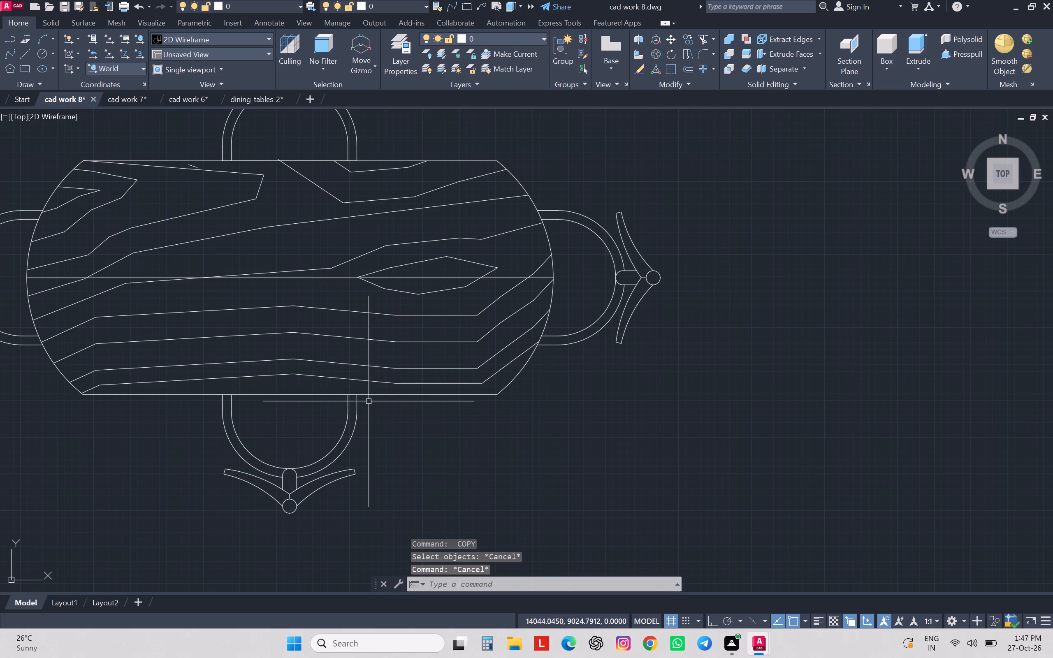
Copy the south middle chair east, from its east arm's outer end to the tabletop's southeast corner.
left_click(369, 401)
left_click(172, 530)
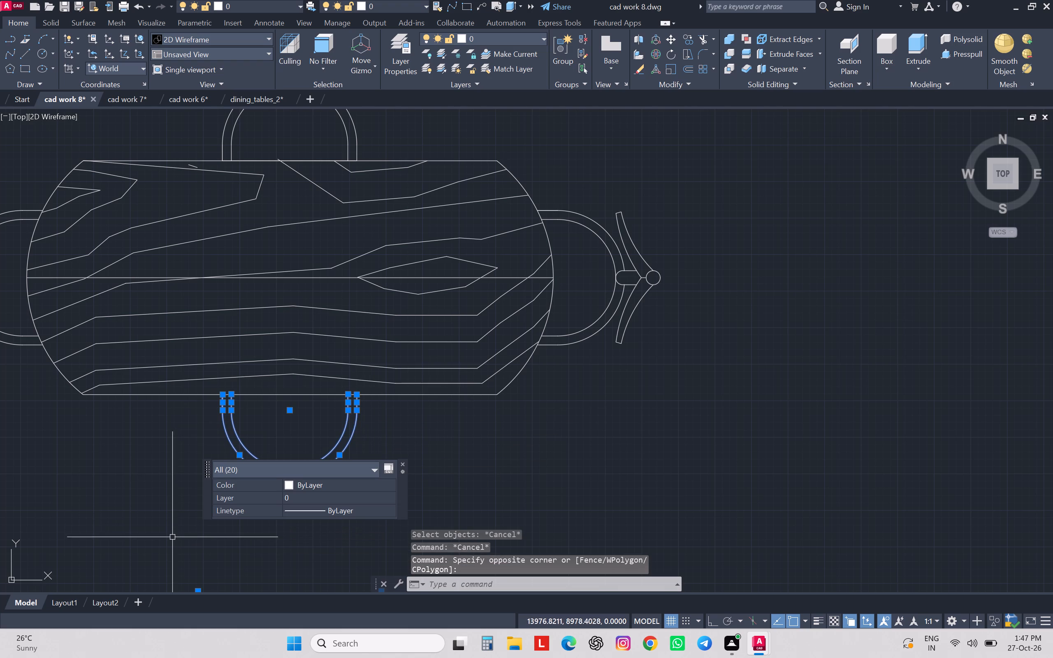
key("c")
key("o")
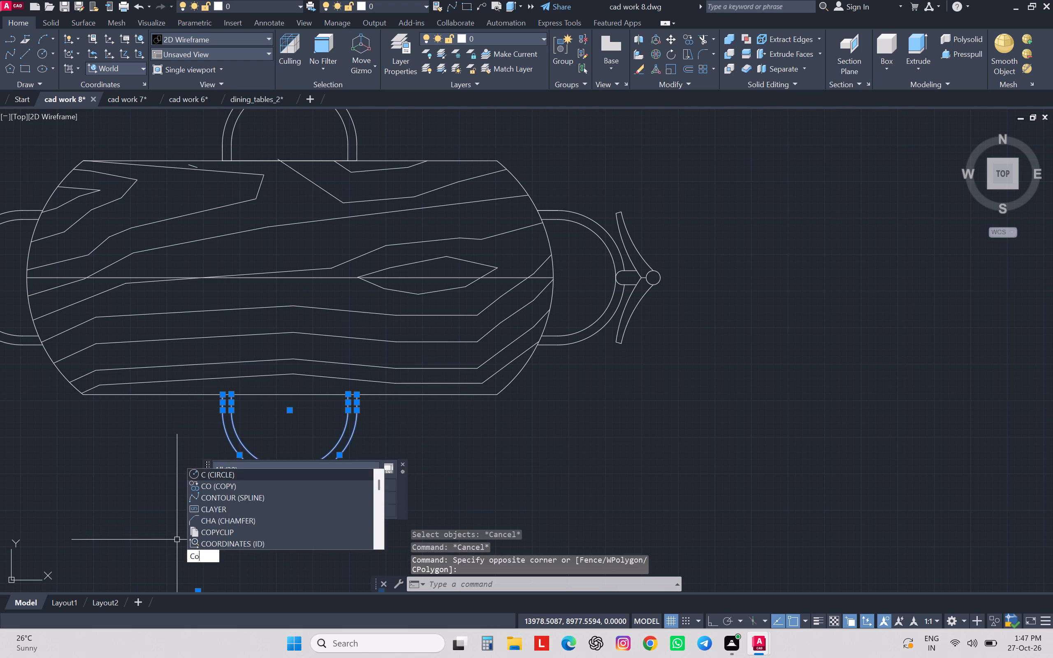
key("Return")
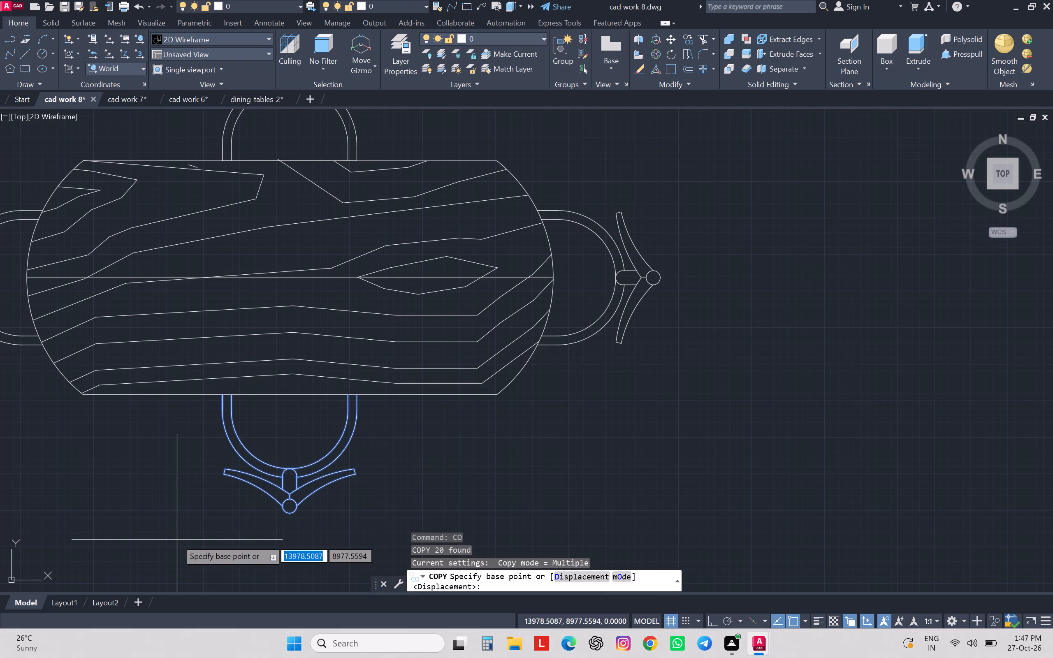
scroll(353, 418, "up", 2)
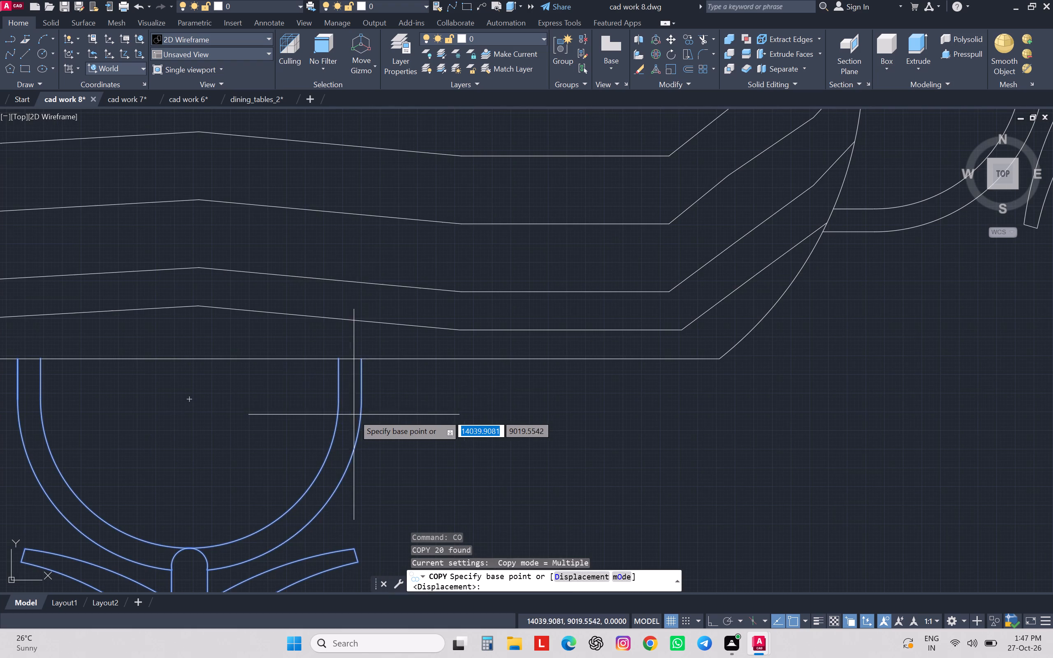
left_click(365, 360)
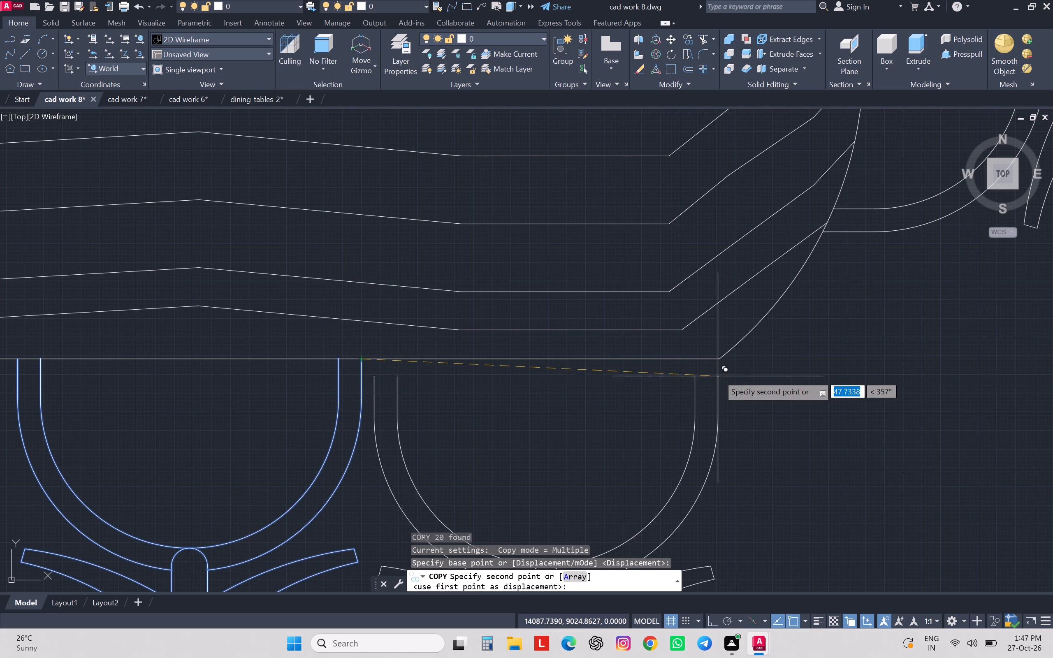
left_click(719, 365)
scroll(719, 365, "down", 2)
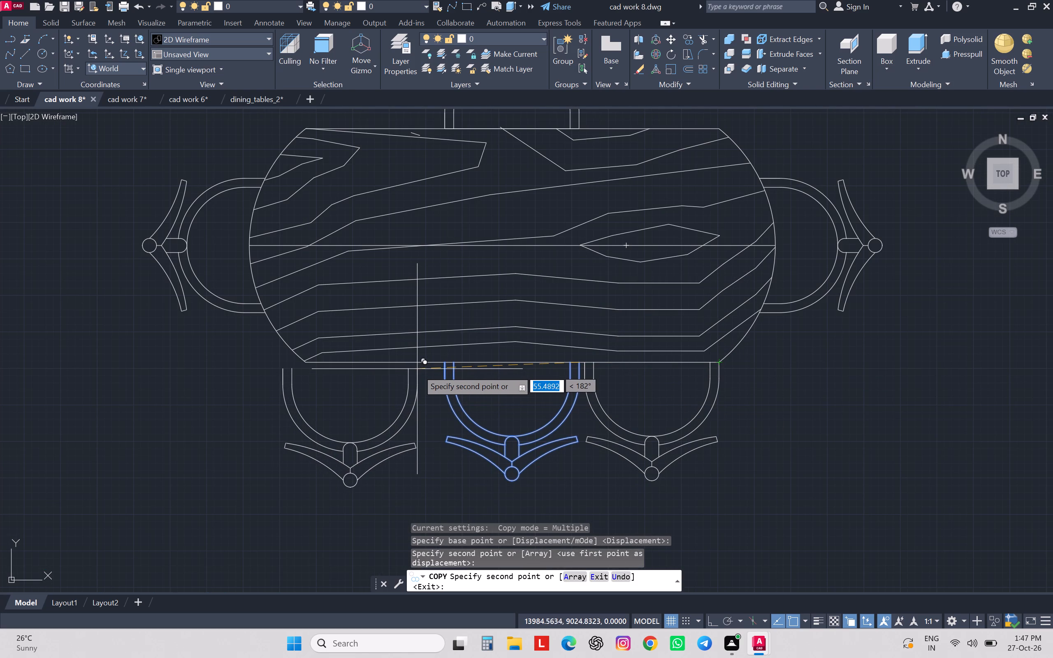
key("Escape")
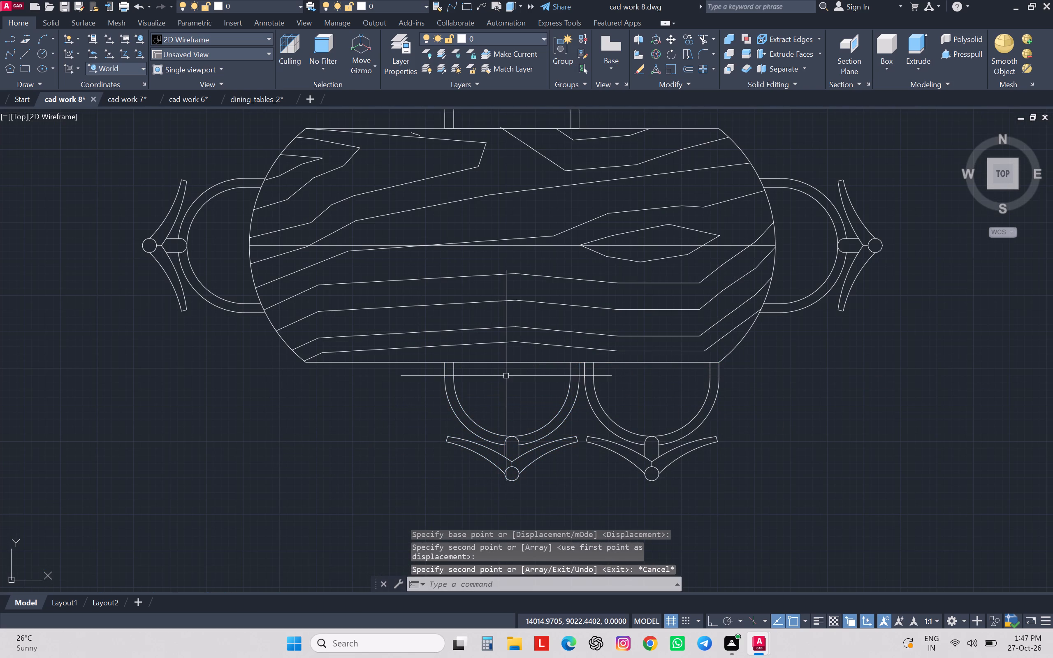
Copy the southeast chair west from its west arm's outer end to near the tabletop's southwest corner.
left_click(733, 372)
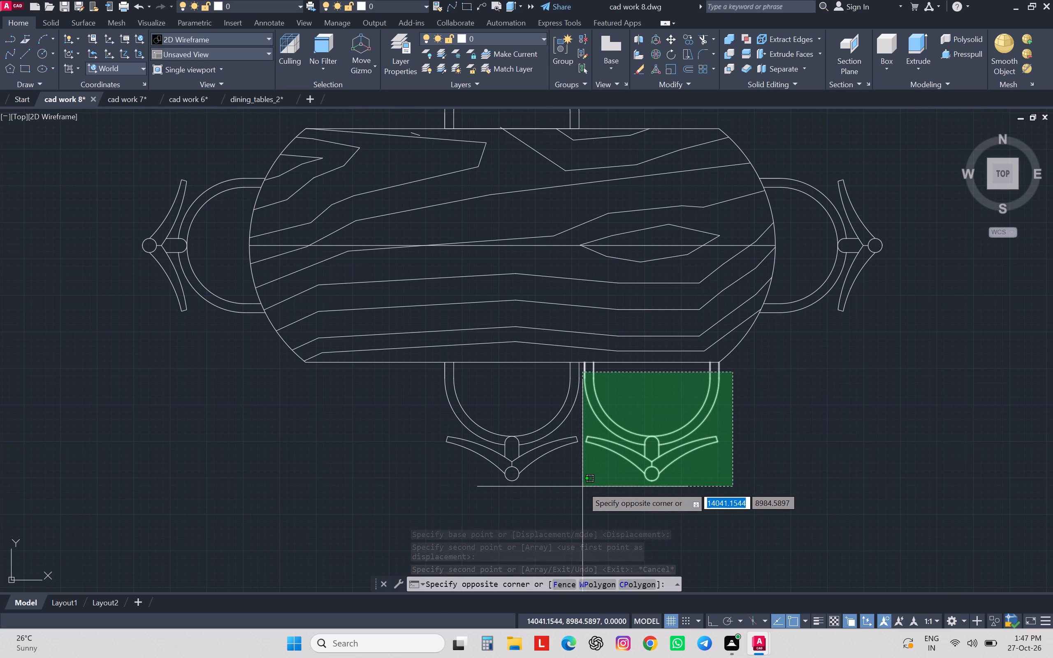
left_click(582, 487)
type("co")
key("Return")
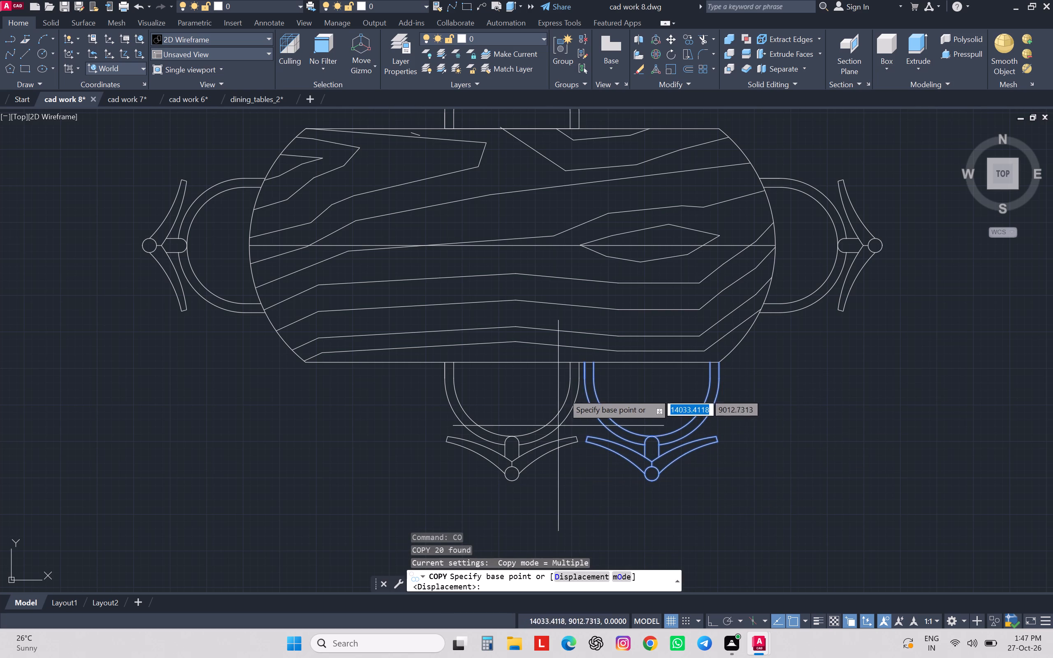
left_click(585, 363)
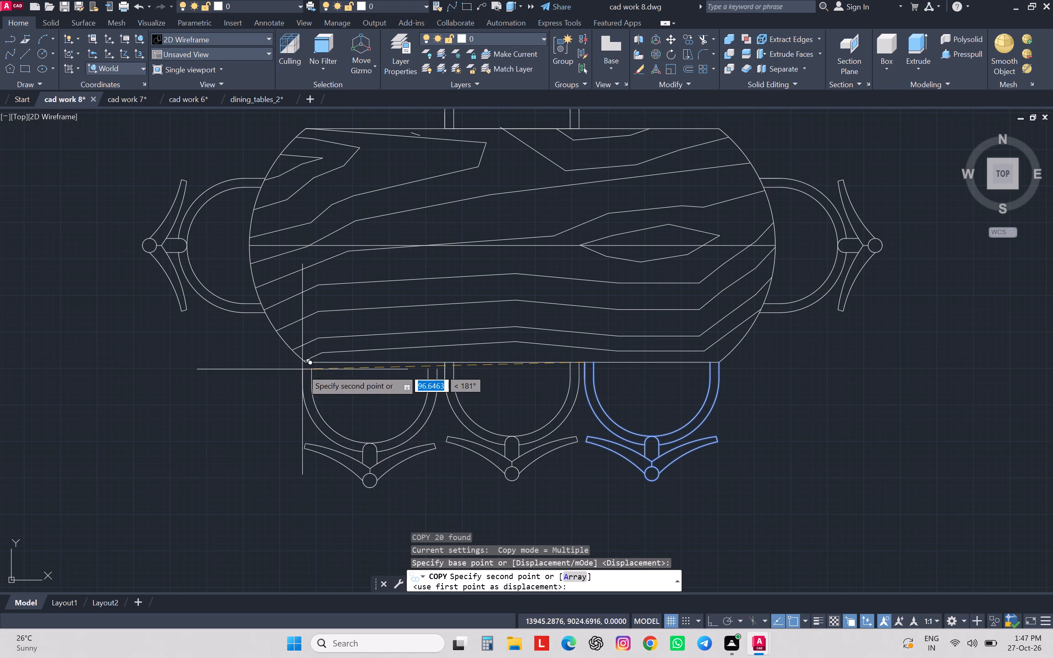
left_click(302, 369)
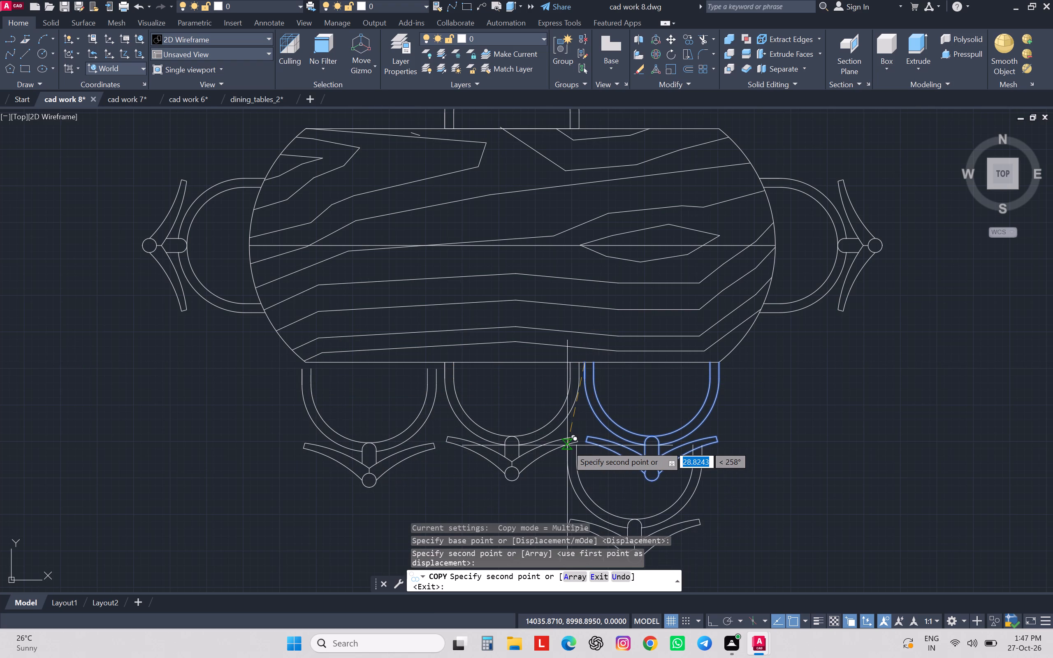
key("Escape")
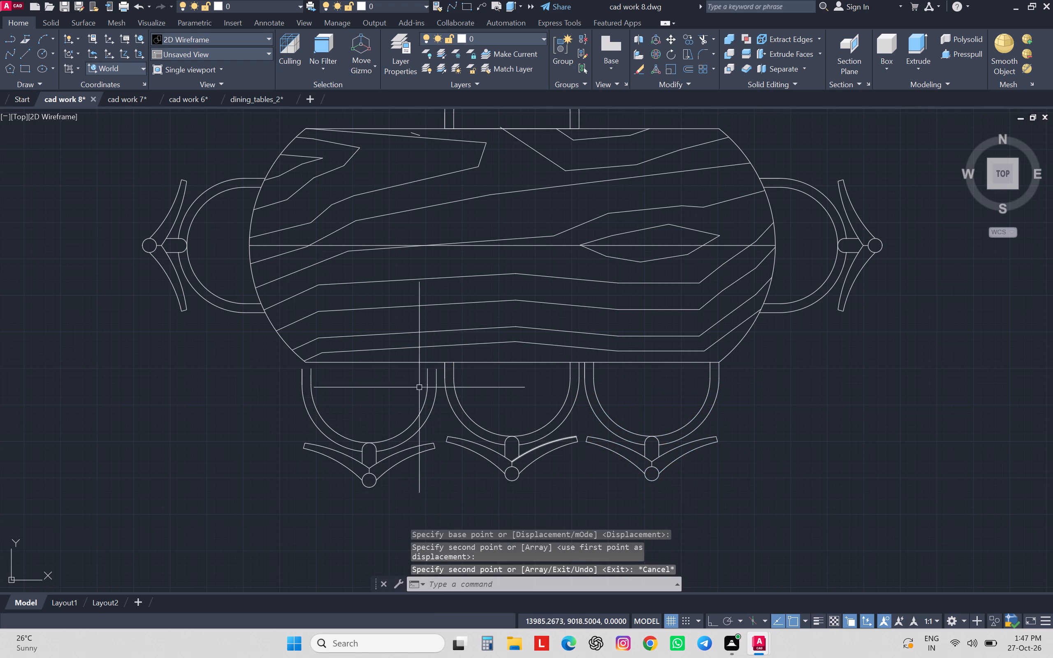
Move the southwest chair from its west arm's outer end onto the tabletop's southwest corner.
scroll(429, 375, "up", 3)
left_click(465, 352)
scroll(465, 352, "down", 3)
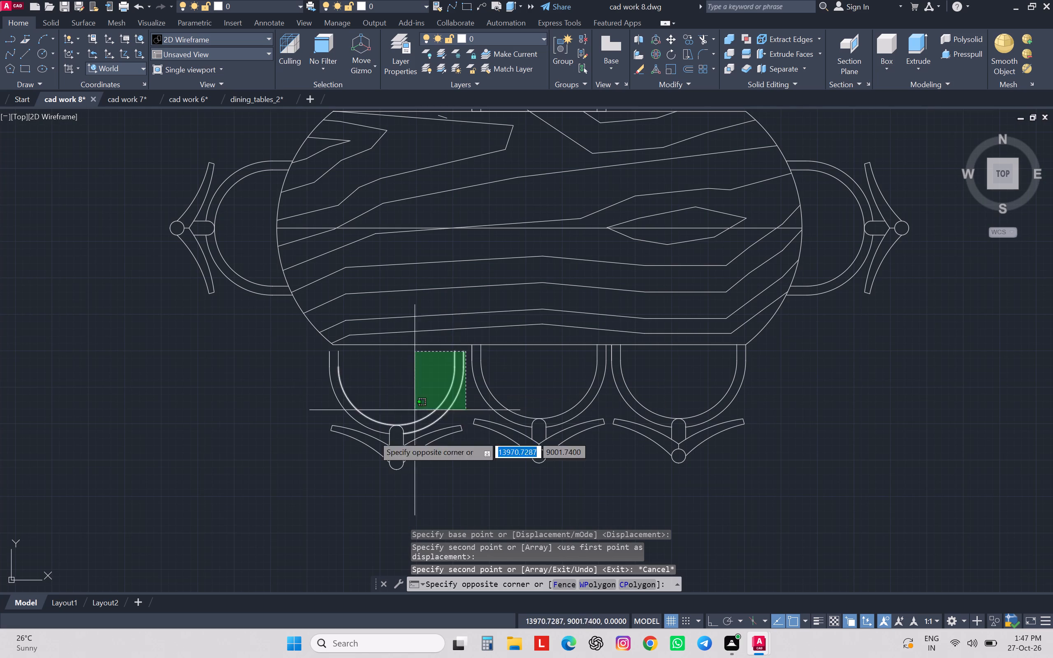
left_click(284, 478)
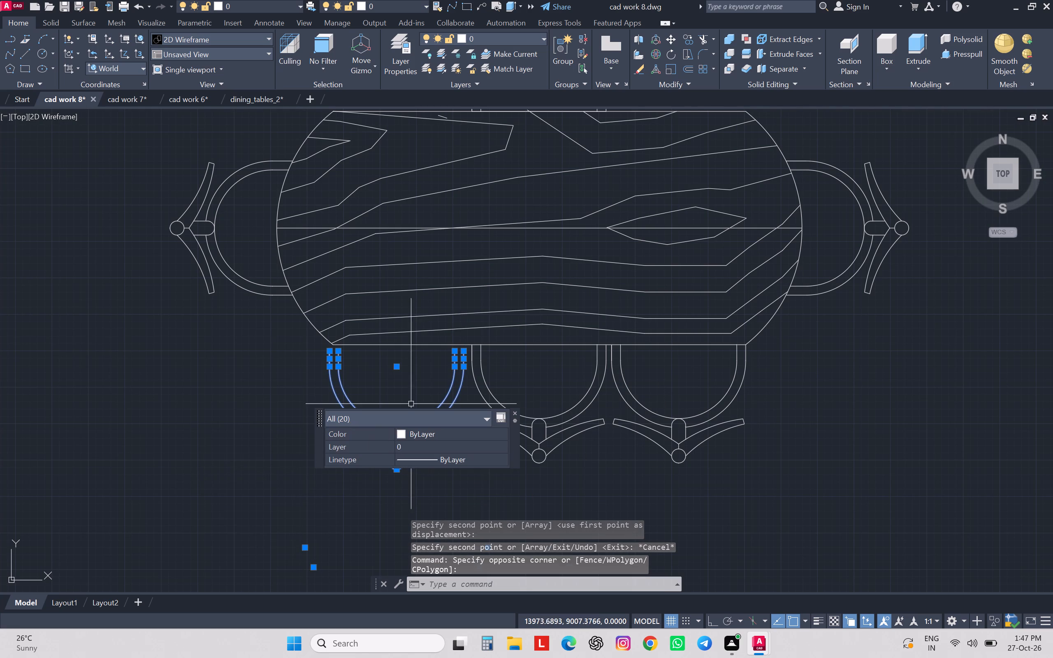
key("m")
key("Return")
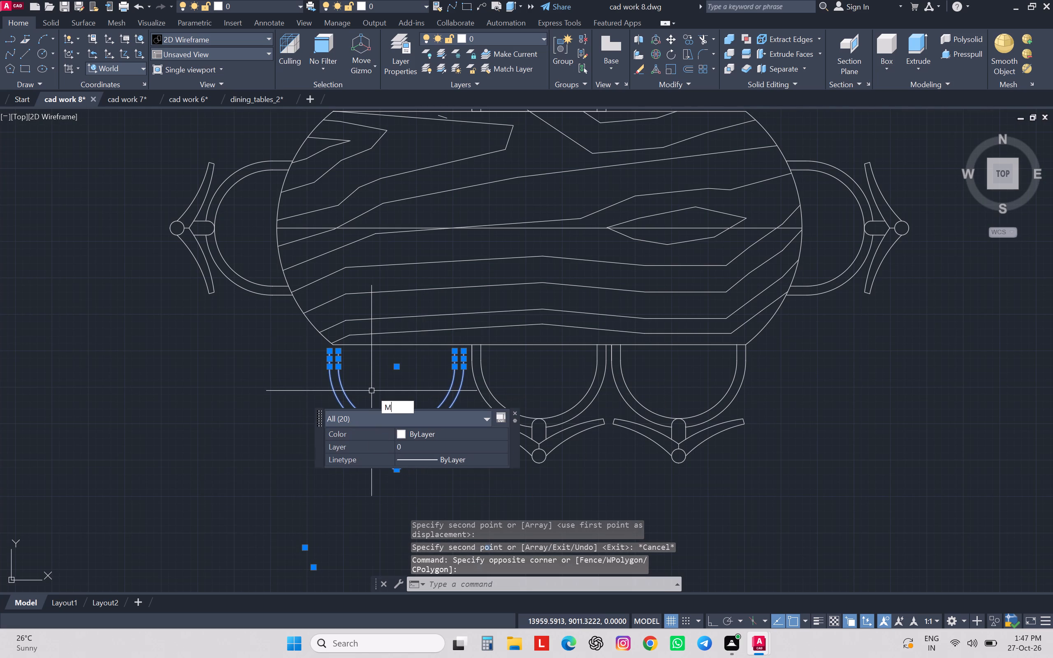
scroll(318, 333, "up", 2)
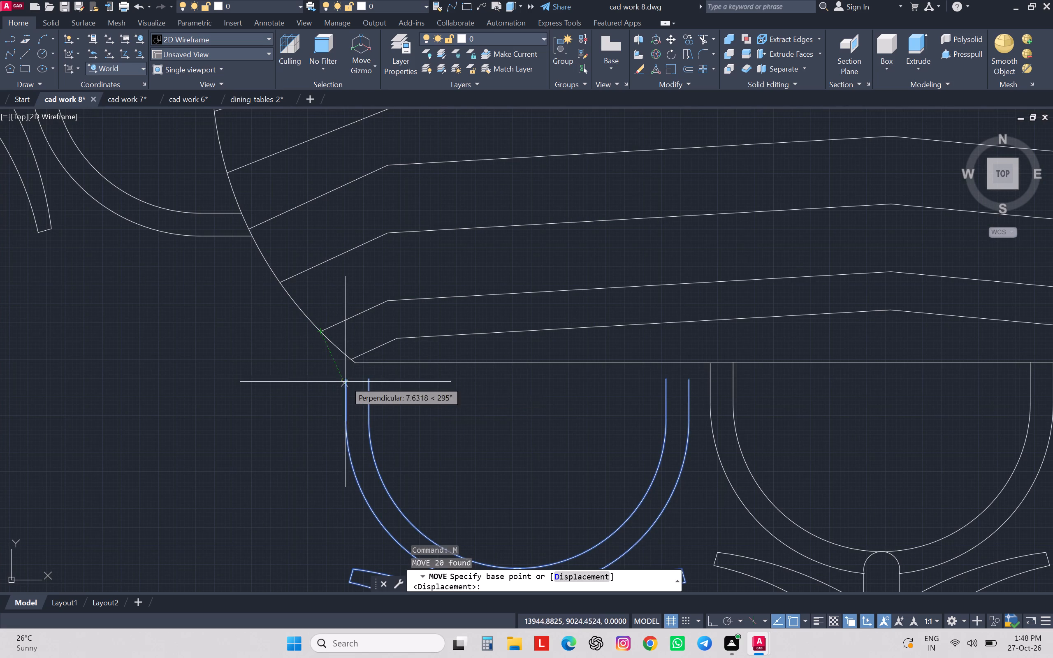
left_click(346, 378)
left_click(352, 364)
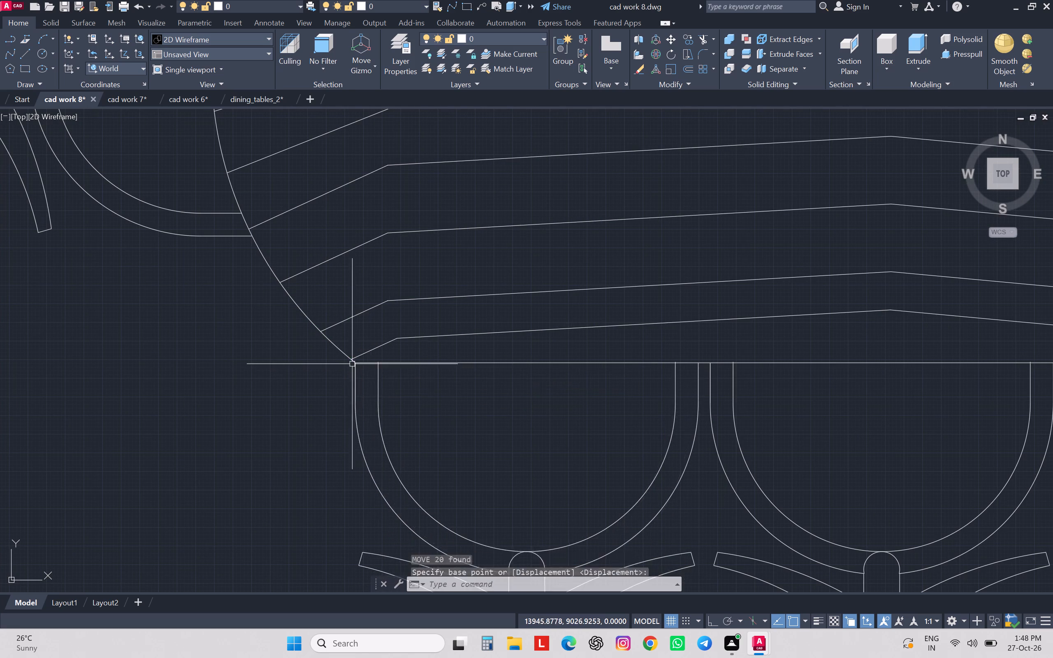
scroll(363, 351, "down", 4)
scroll(538, 447, "down", 1)
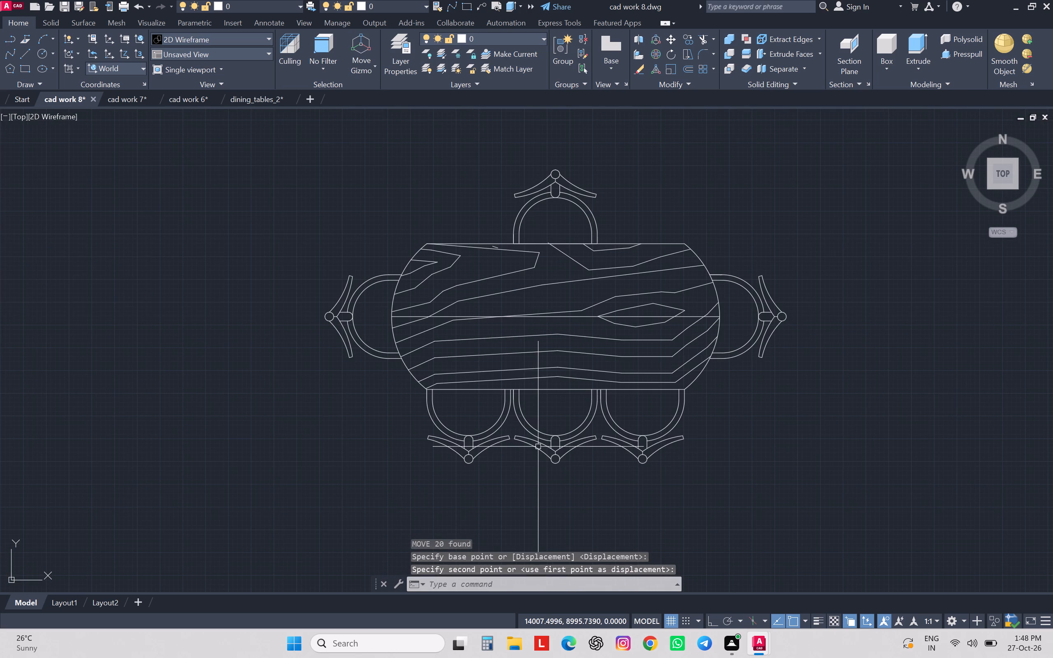
key("Escape")
key("Escape")
Copy the north middle chair east, from its east arm's outer end to the tabletop's northeast corner.
left_click(631, 138)
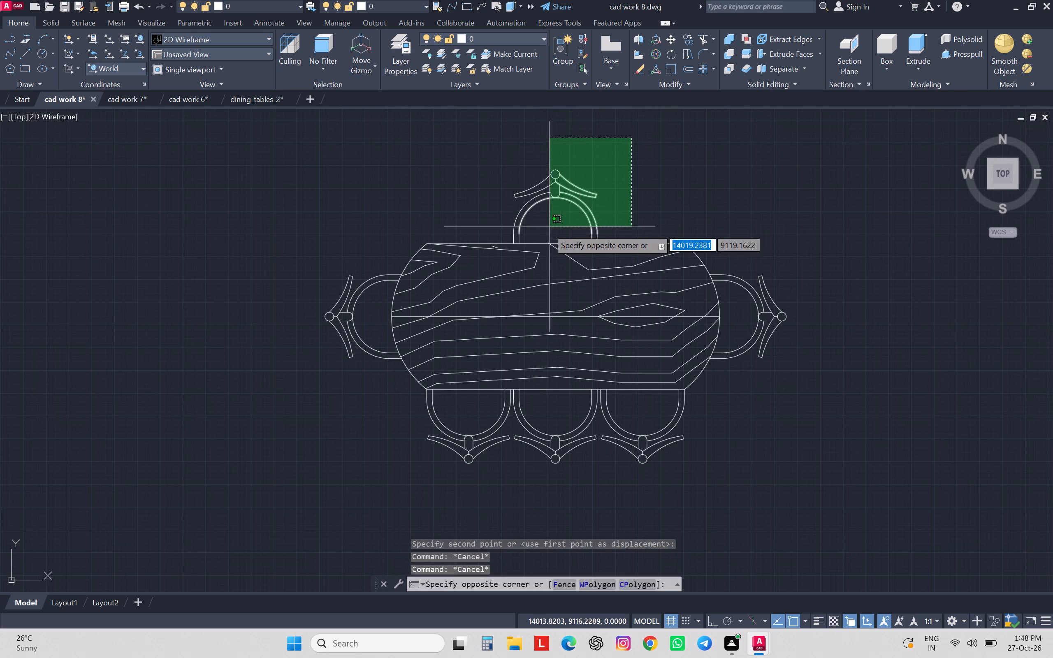
left_click(499, 240)
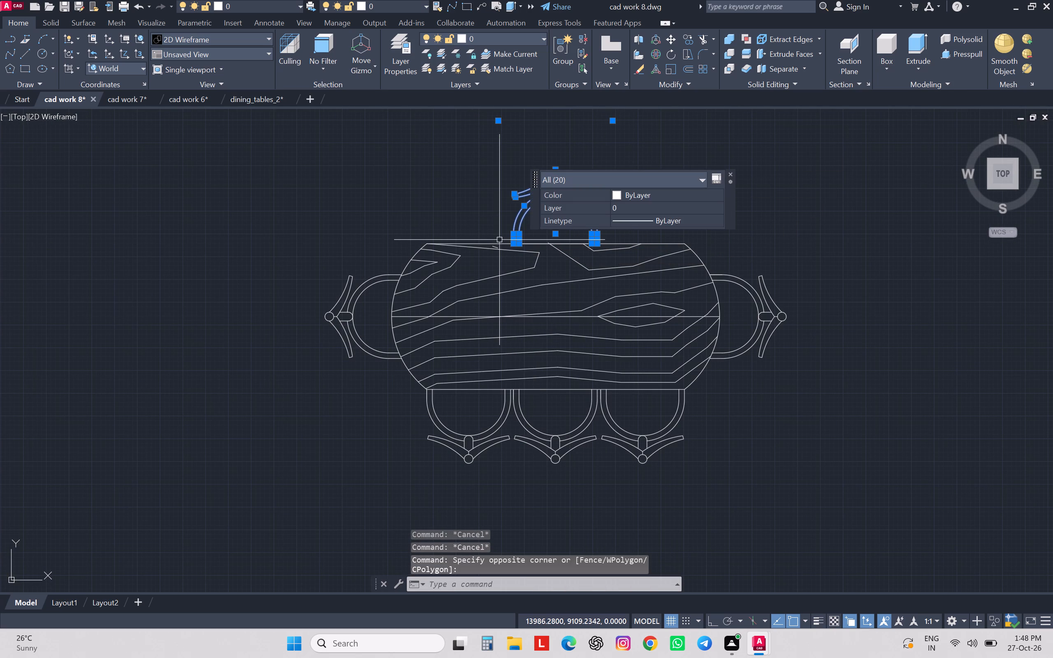
type("co")
key("Return")
scroll(625, 243, "up", 4)
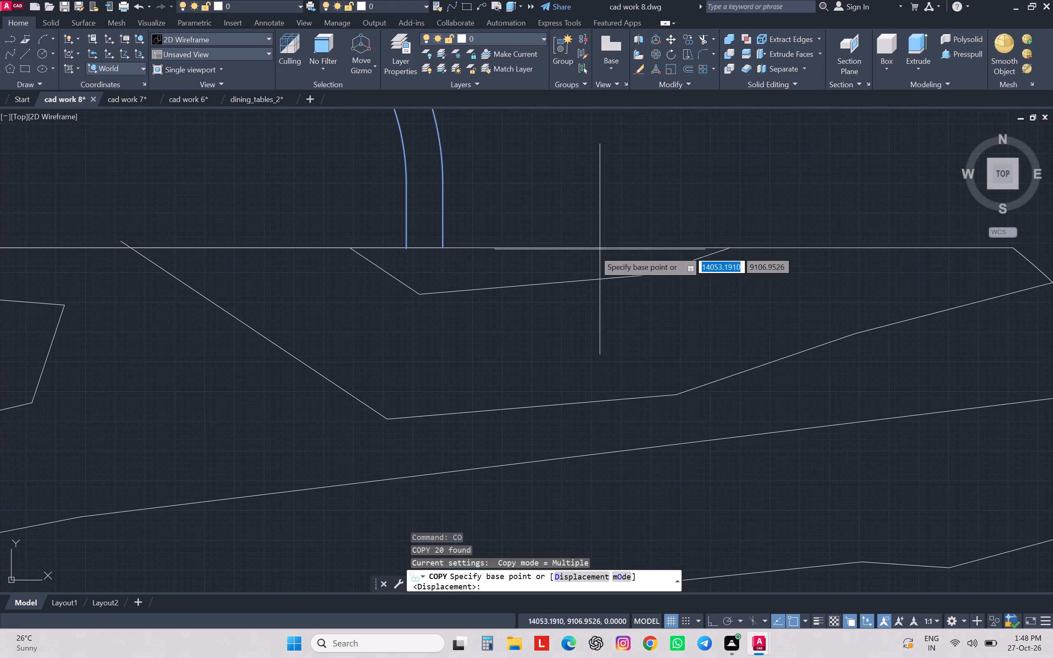
left_click(445, 249)
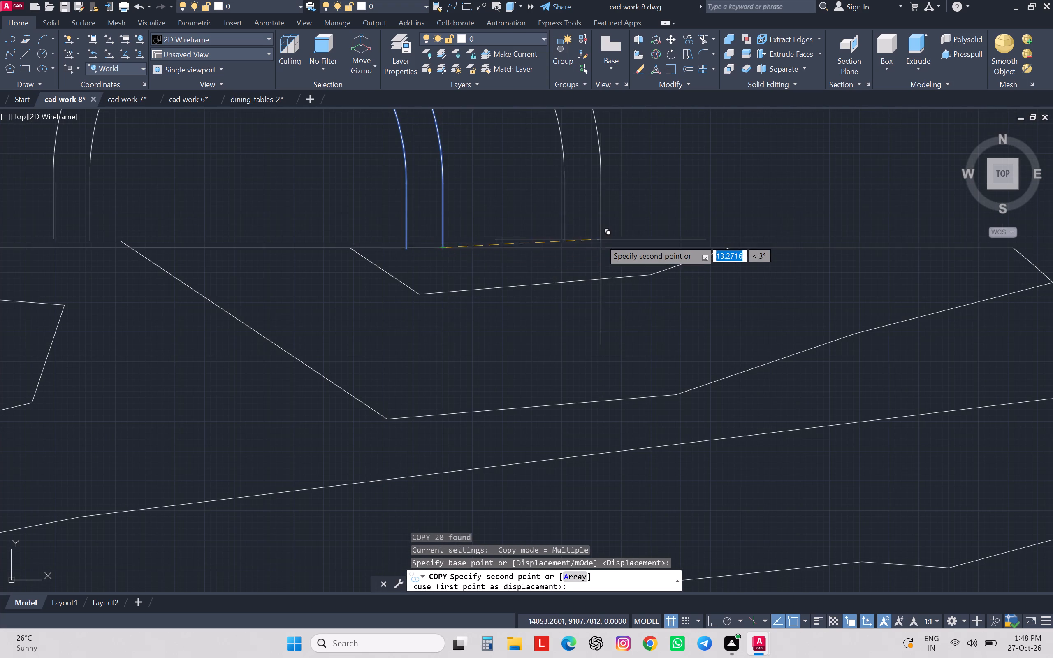
scroll(601, 239, "down", 2)
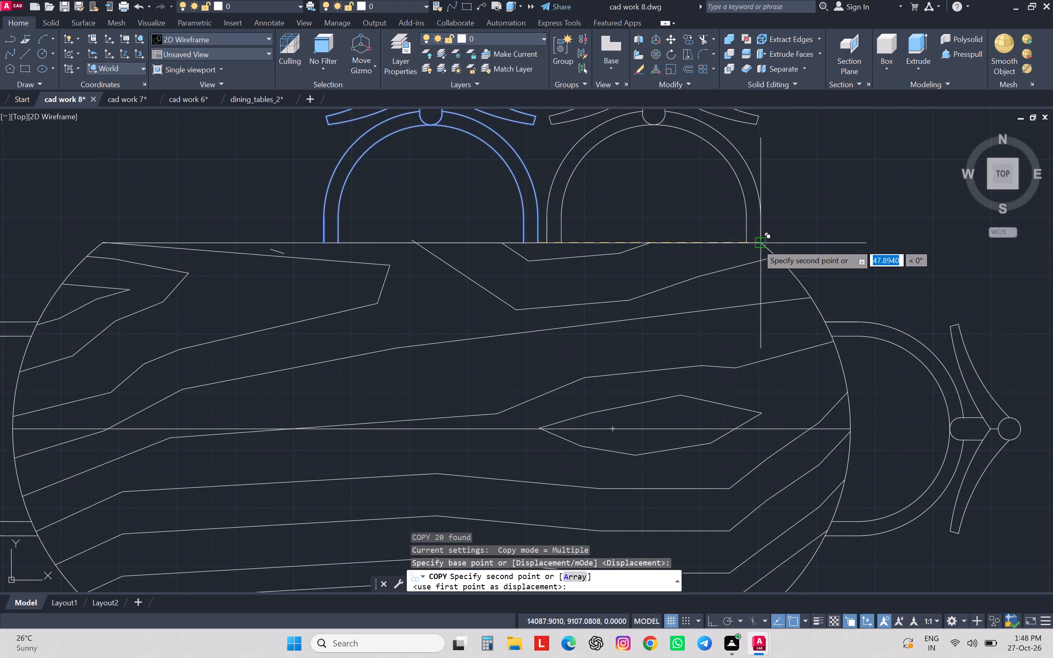
left_click(758, 243)
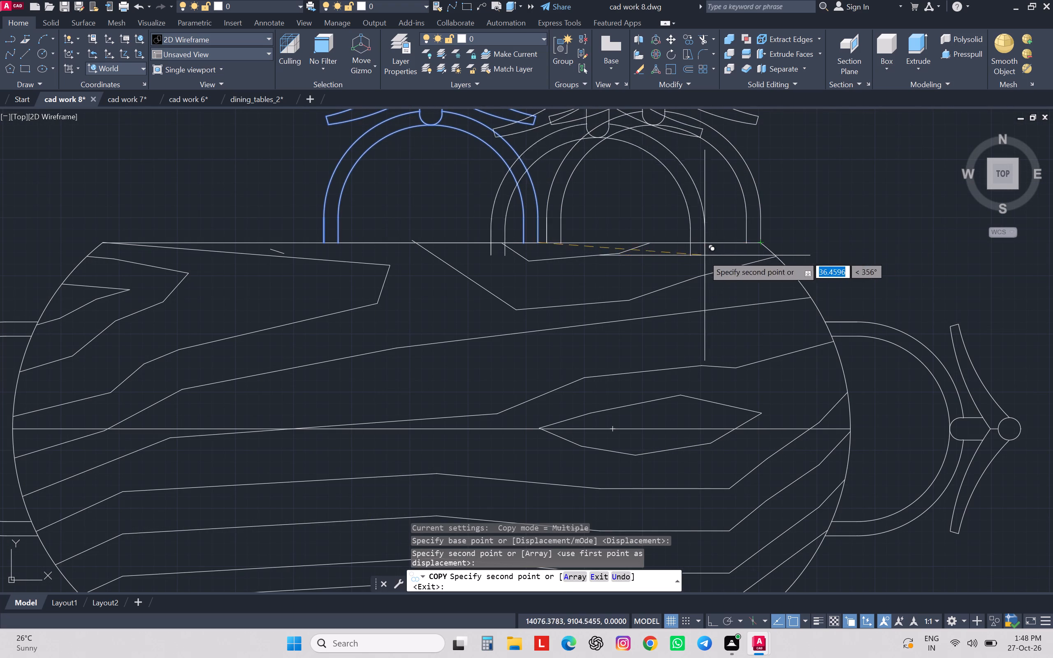
Place a second copy of the north middle chair to the west, near the tabletop's northwest corner.
middle_click_drag(462, 284, 716, 352)
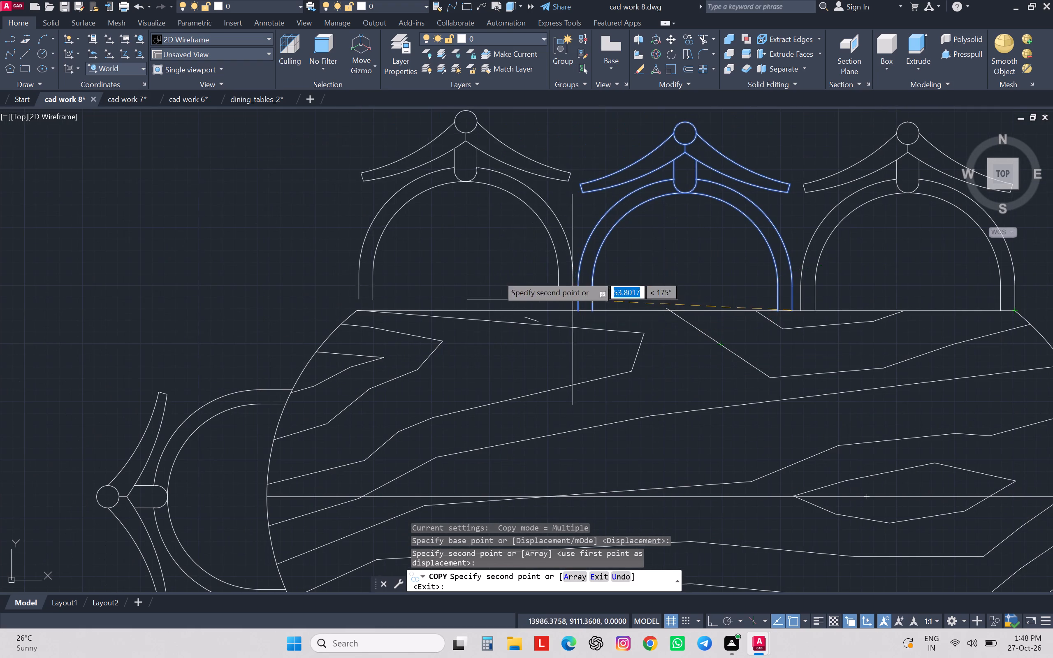
left_click(477, 266)
key("Escape")
Move the northwest chair from its west arm's outer end onto the tabletop's northwest corner.
scroll(476, 209, "down", 3)
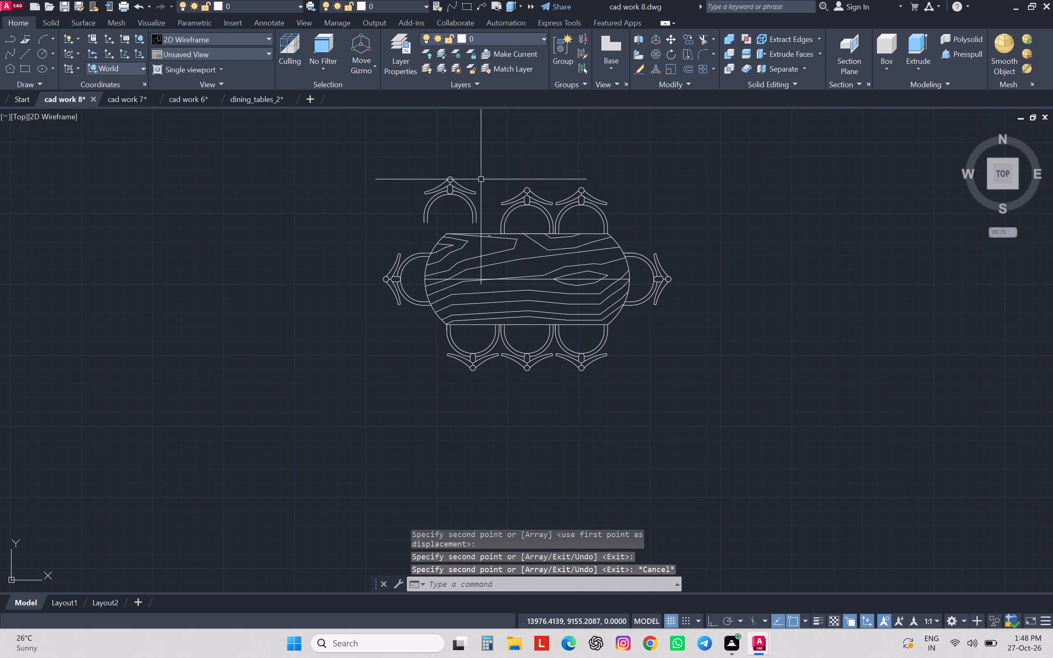
left_click(482, 175)
left_click(397, 229)
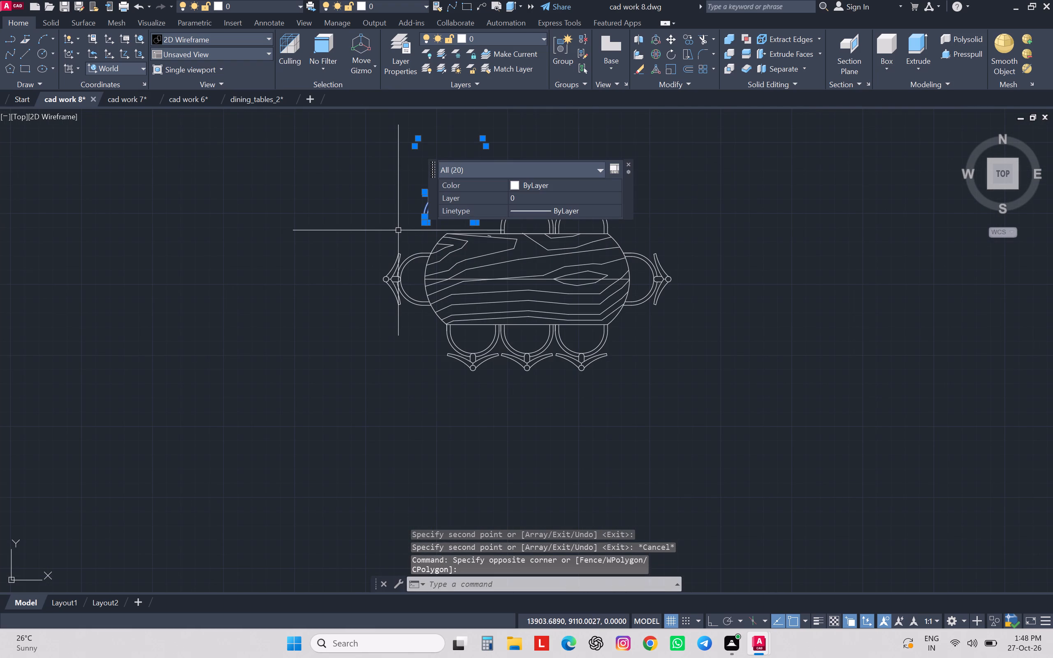
key("m")
key("Return")
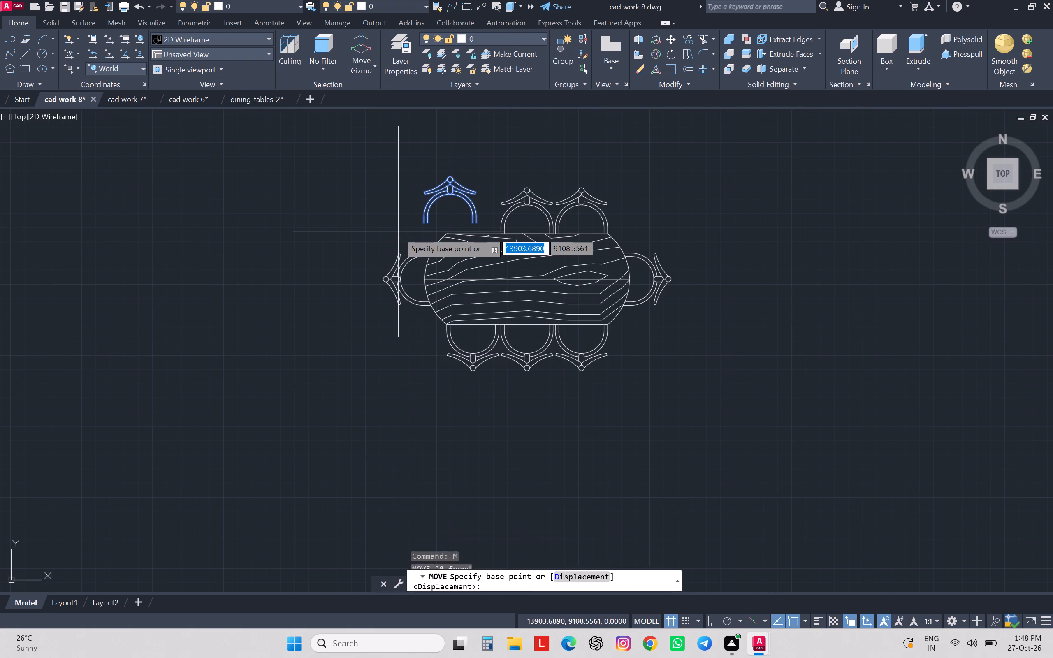
scroll(412, 227, "up", 4)
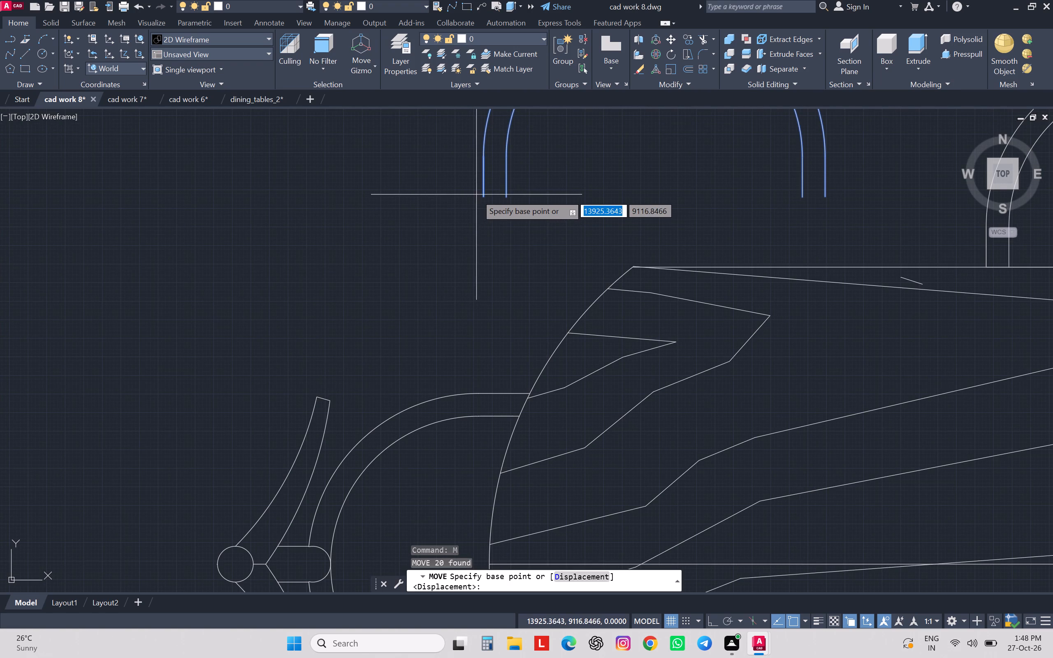
left_click(481, 195)
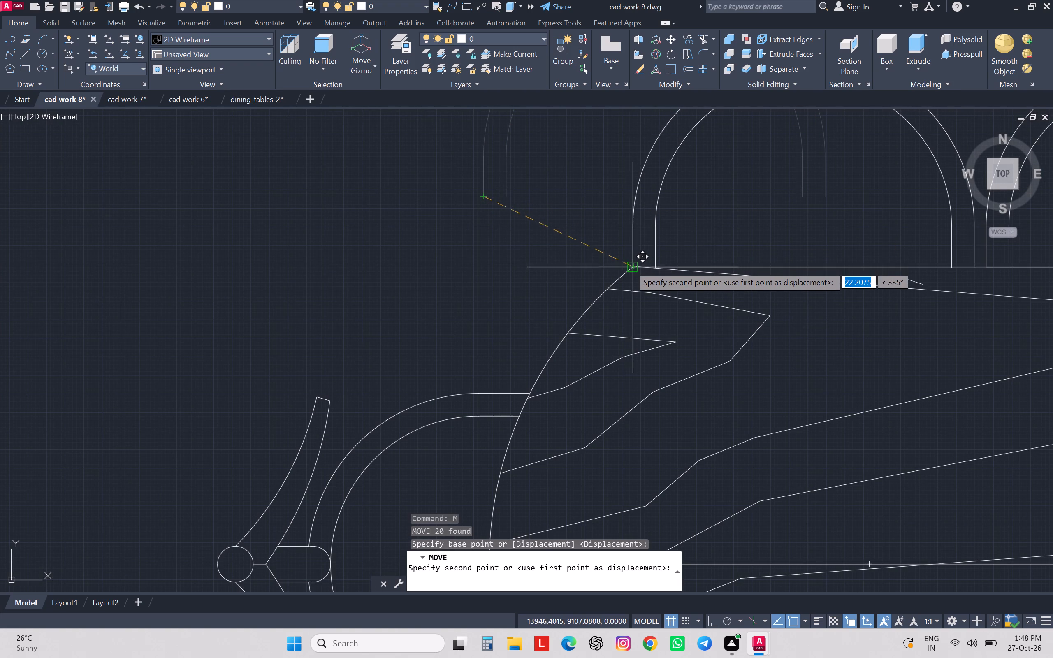
left_click(630, 266)
scroll(598, 264, "down", 4)
key("Escape")
key("Escape")
key("Escape")
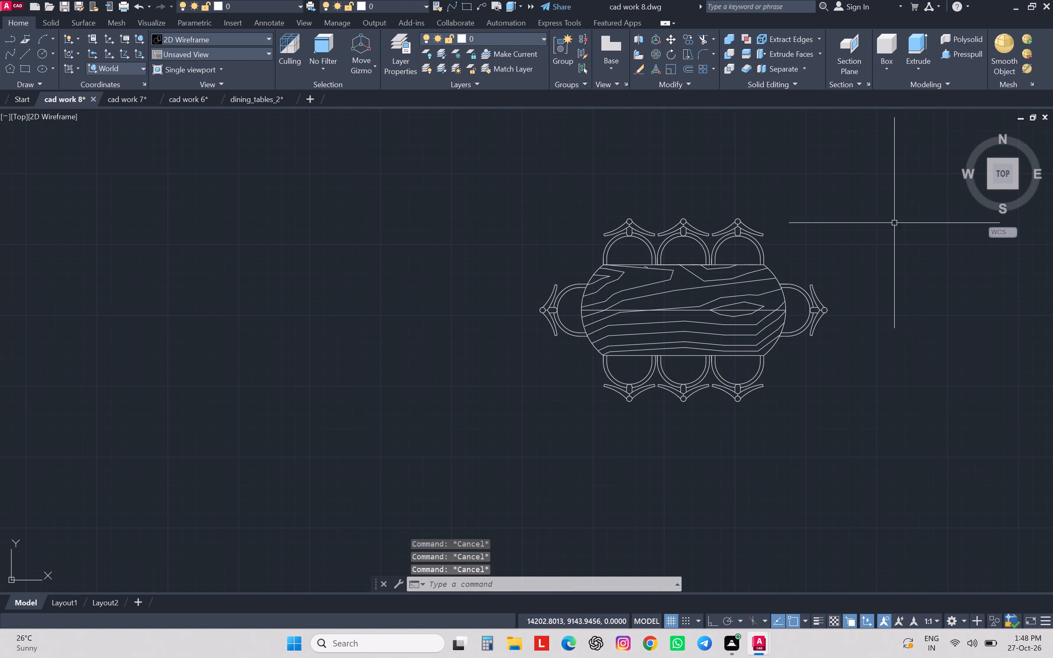
Convert the whole dining table with its eight chairs into a block named t.
left_click(888, 198)
left_click(440, 426)
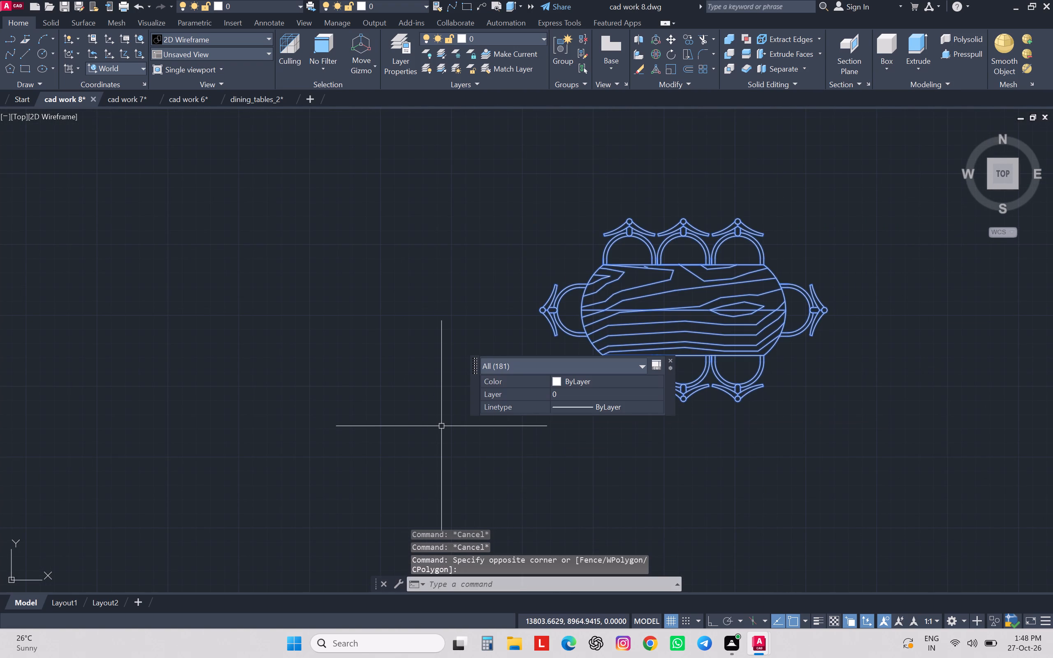
key("b")
key("Return")
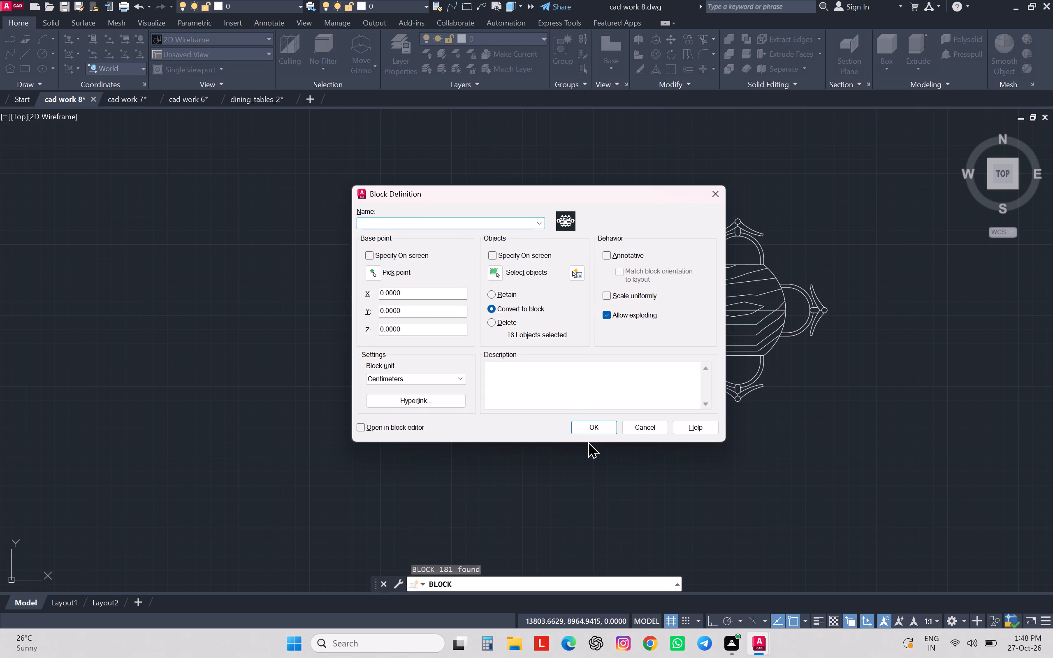
key("t")
key("Return")
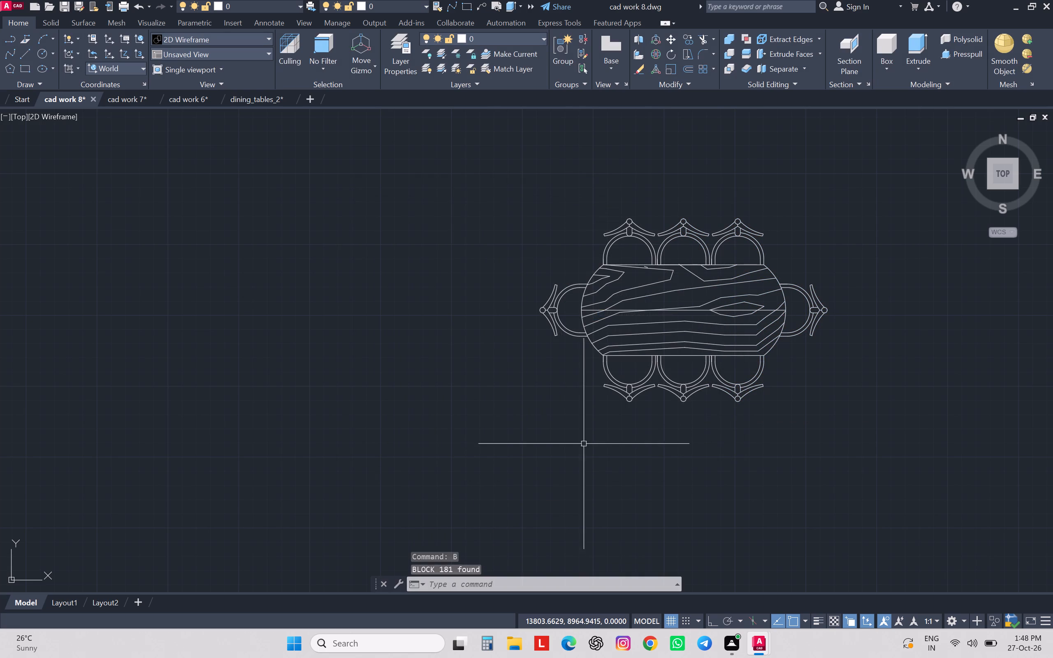
Move the dining set block into the floor plan's drawing room, north of the coffee table.
scroll(665, 417, "down", 2)
left_click_drag(751, 305, 742, 318)
left_click(571, 426)
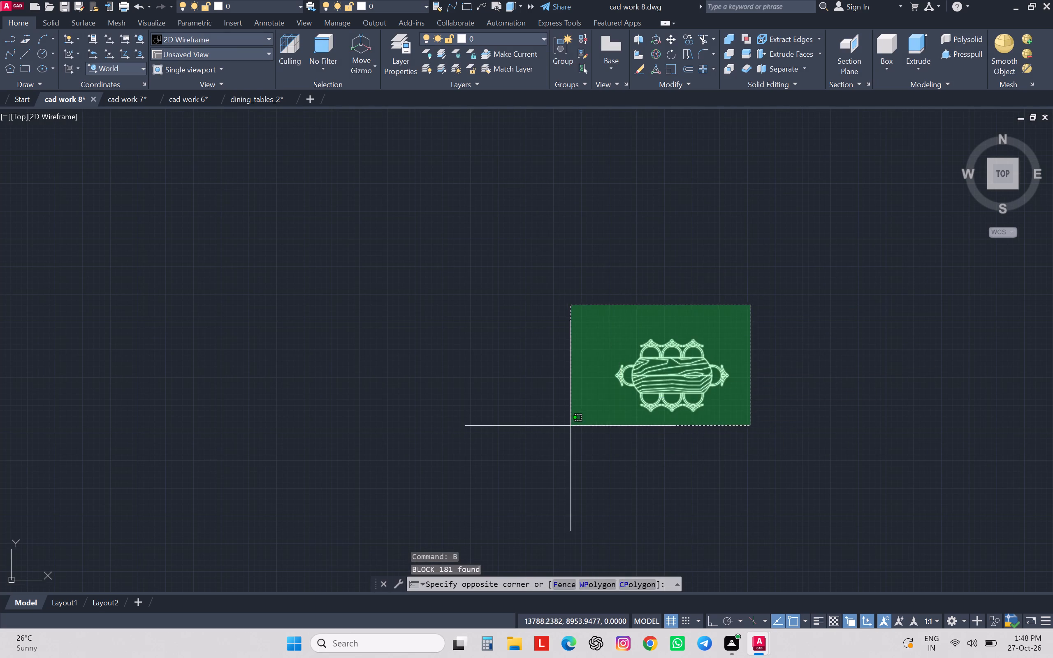
key("m")
key("Return")
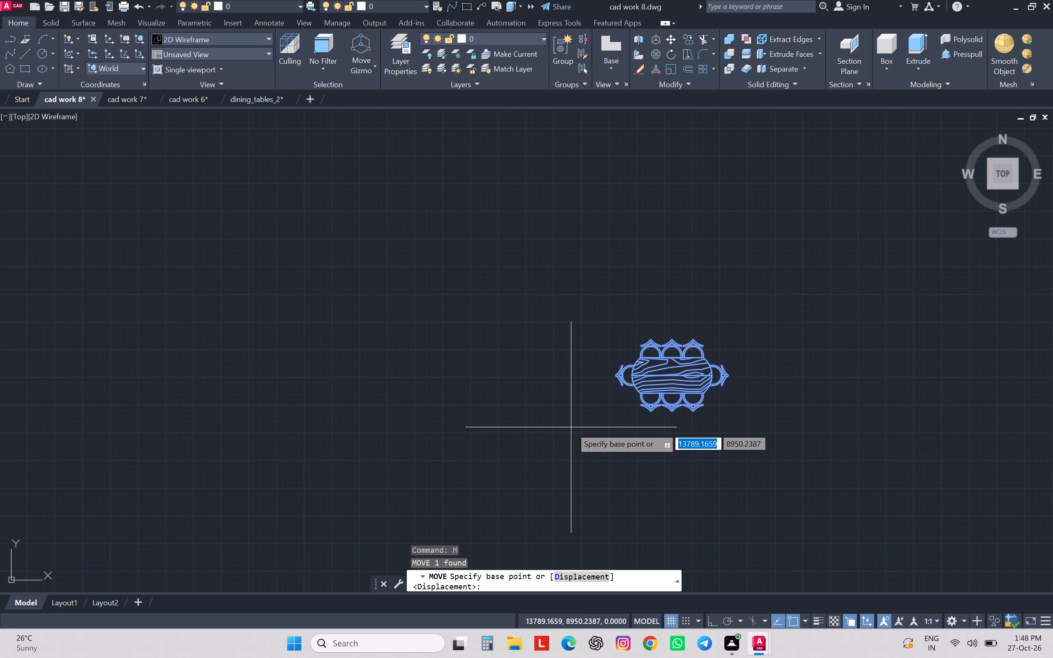
scroll(571, 427, "down", 1)
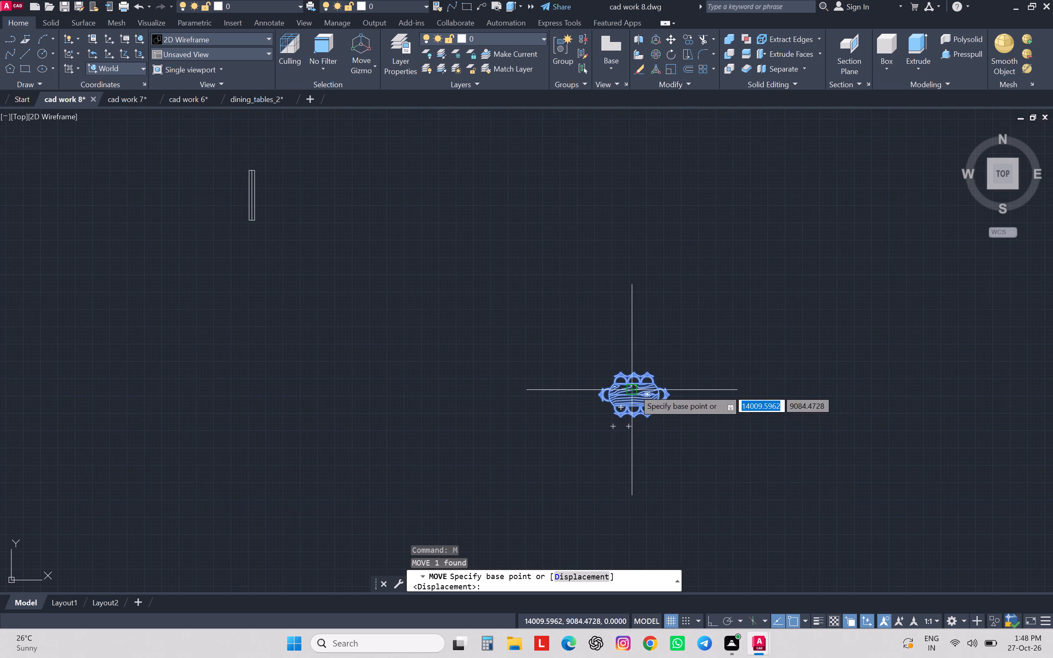
left_click(634, 389)
scroll(634, 389, "down", 4)
scroll(500, 331, "up", 4)
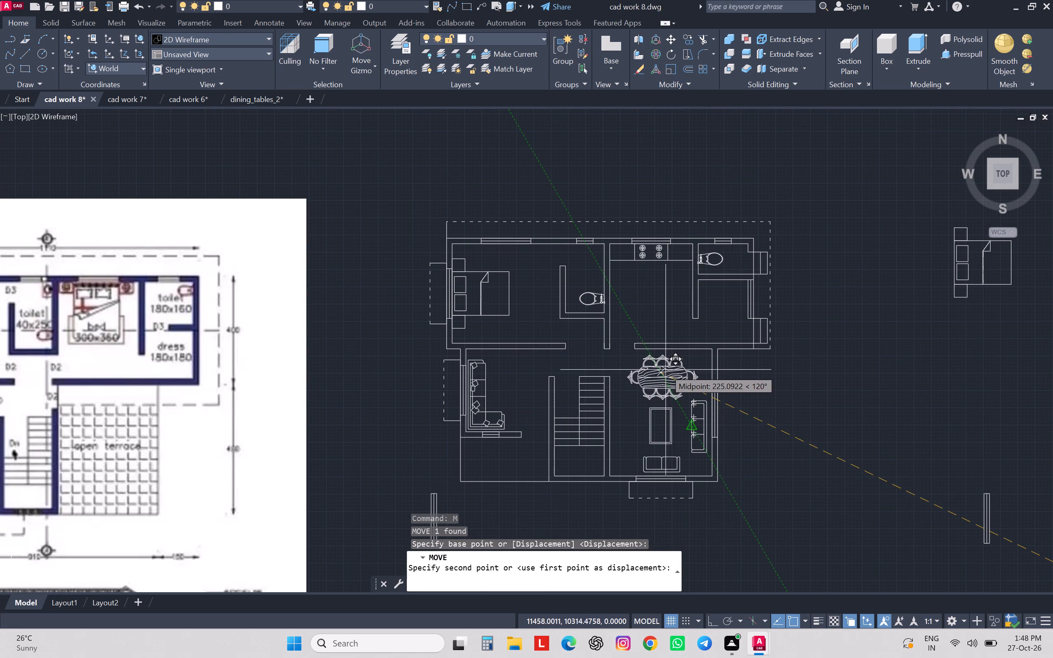
left_click(665, 368)
Scale the dining set, coffee table and both sofas by about 0.86 from the two-seat sofa's southeast corner.
scroll(666, 365, "down", 4)
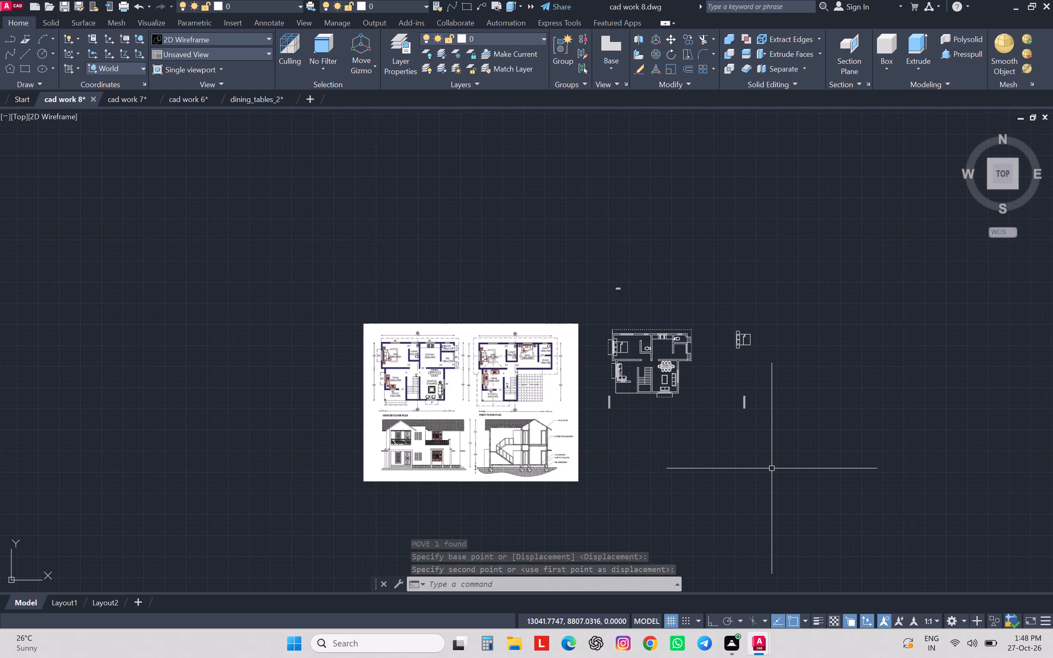
scroll(669, 399, "up", 2)
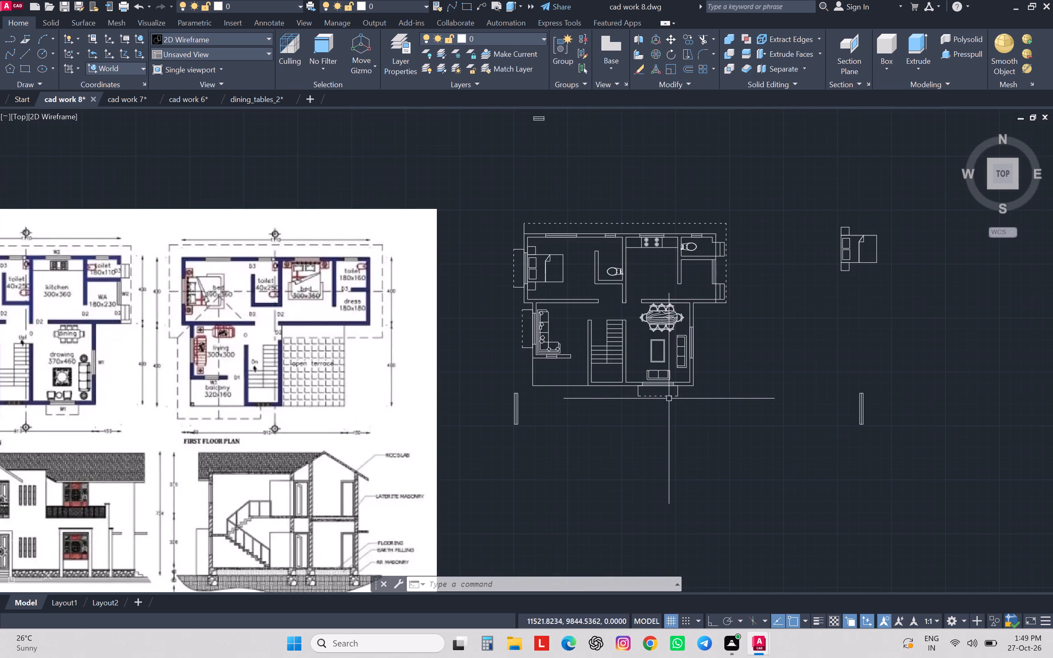
scroll(675, 377, "up", 2)
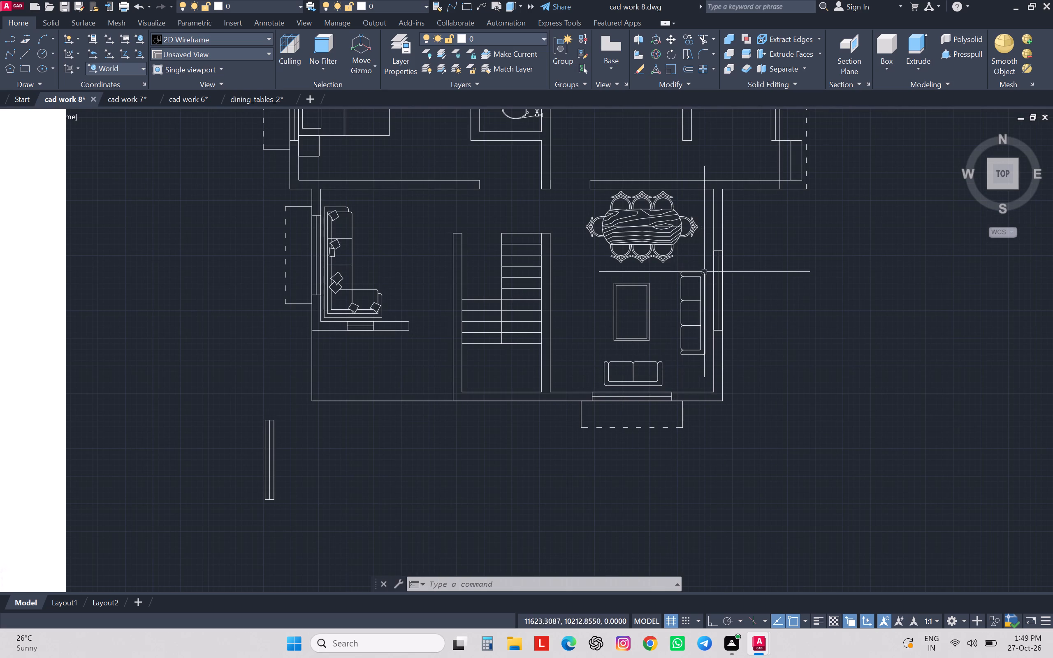
left_click(703, 257)
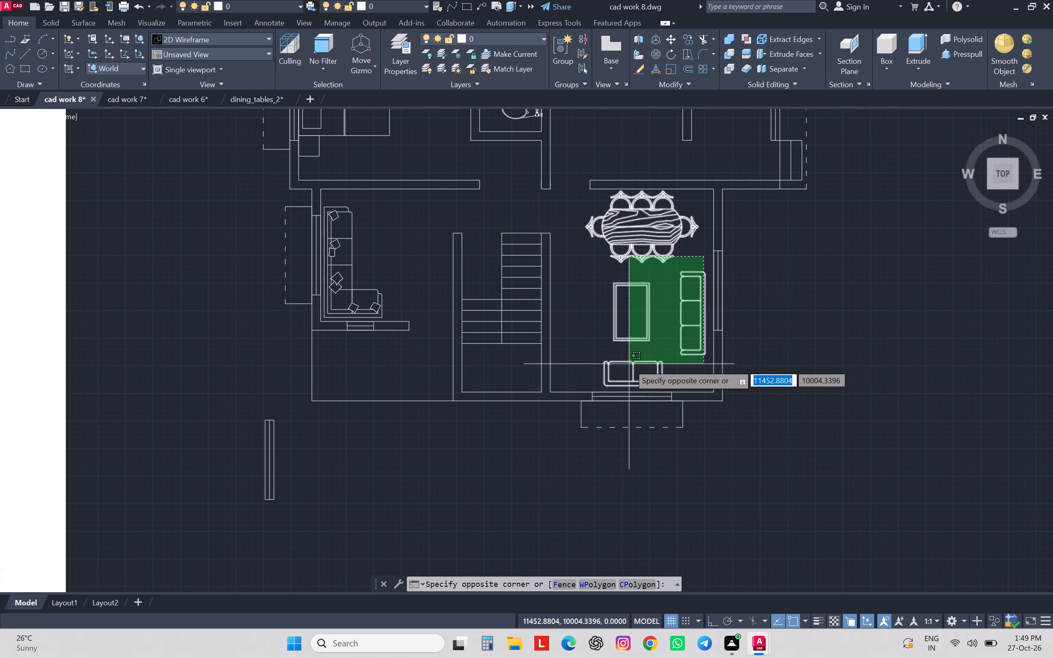
left_click(629, 364)
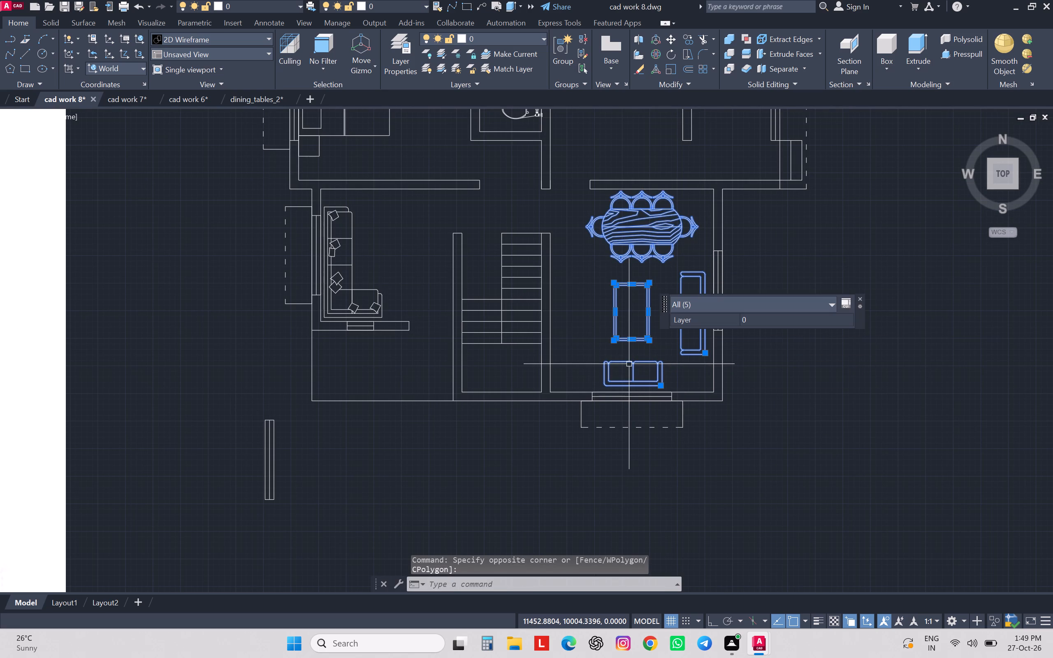
key("ctrl+c")
left_click(629, 364)
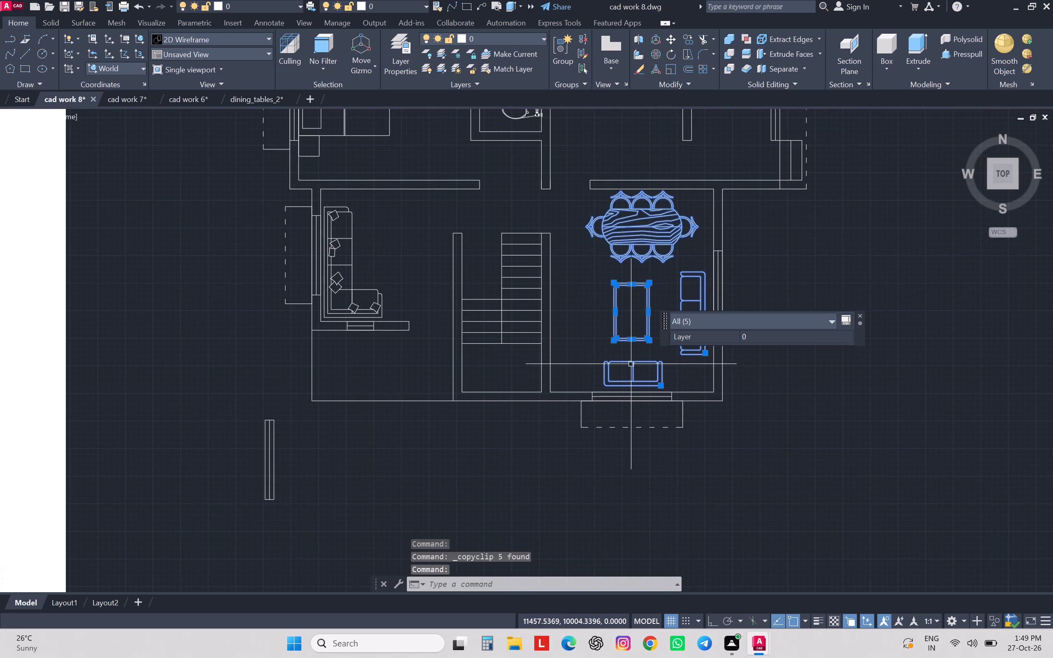
left_click(859, 315)
key("s")
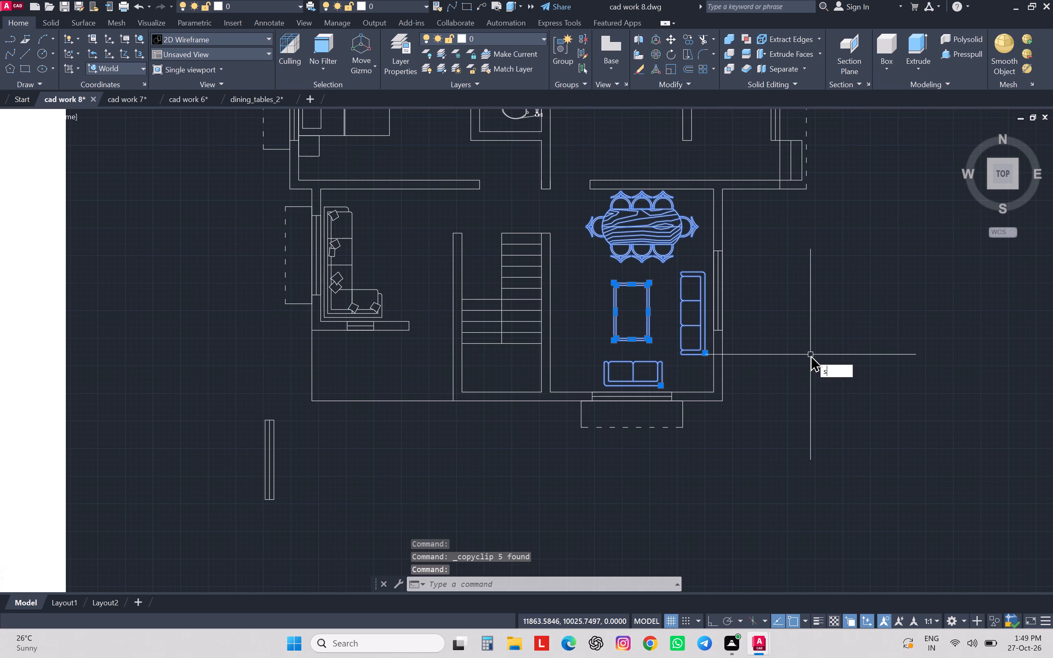
key("c")
key("Return")
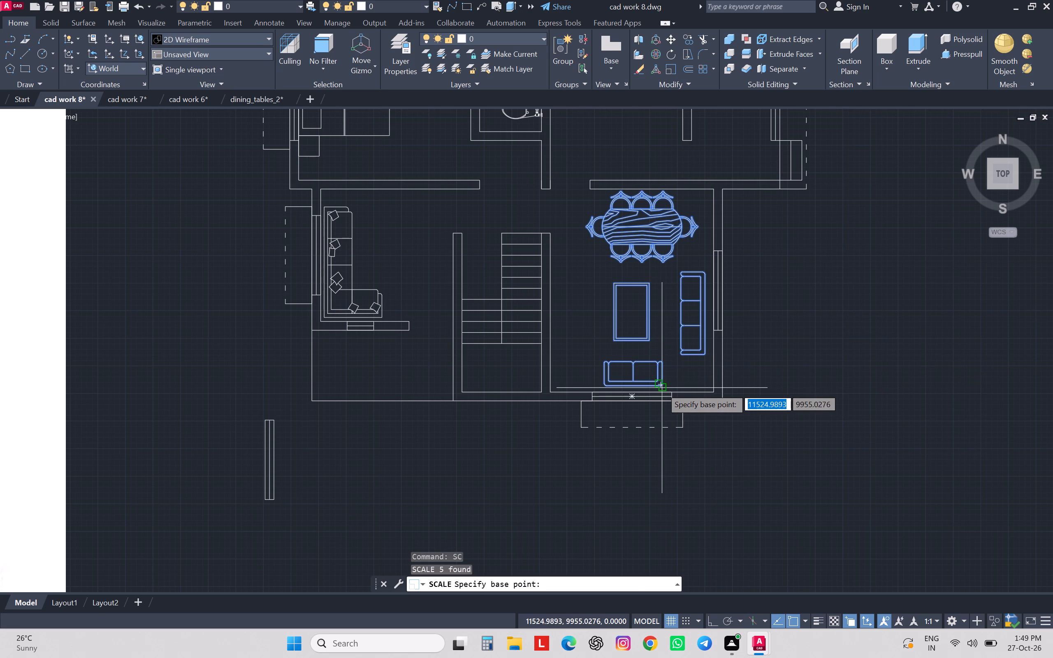
left_click(660, 382)
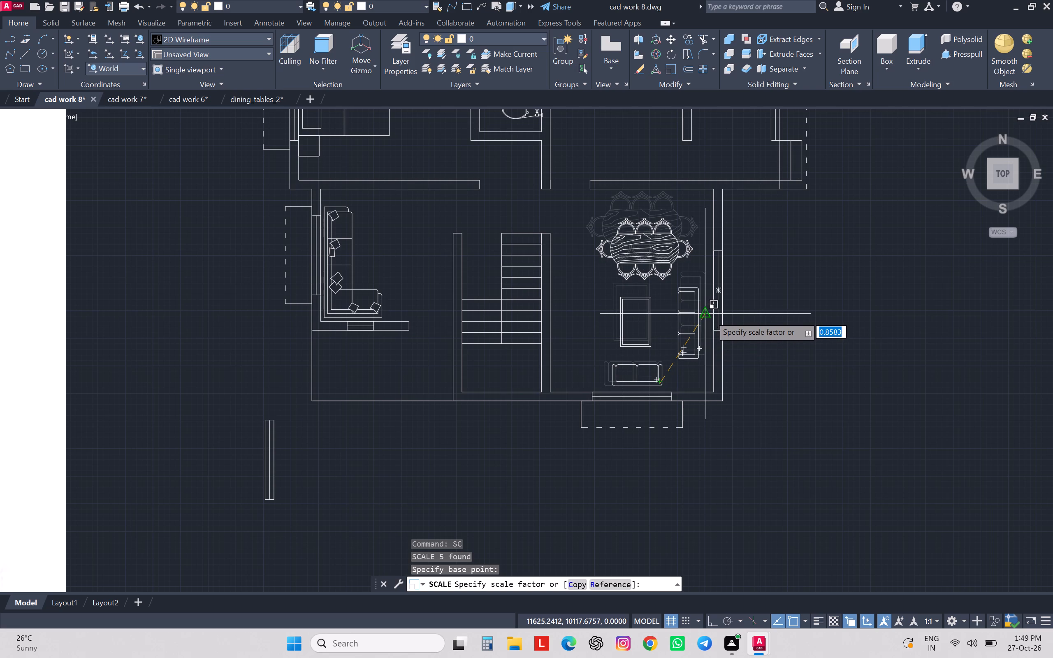
left_click(711, 314)
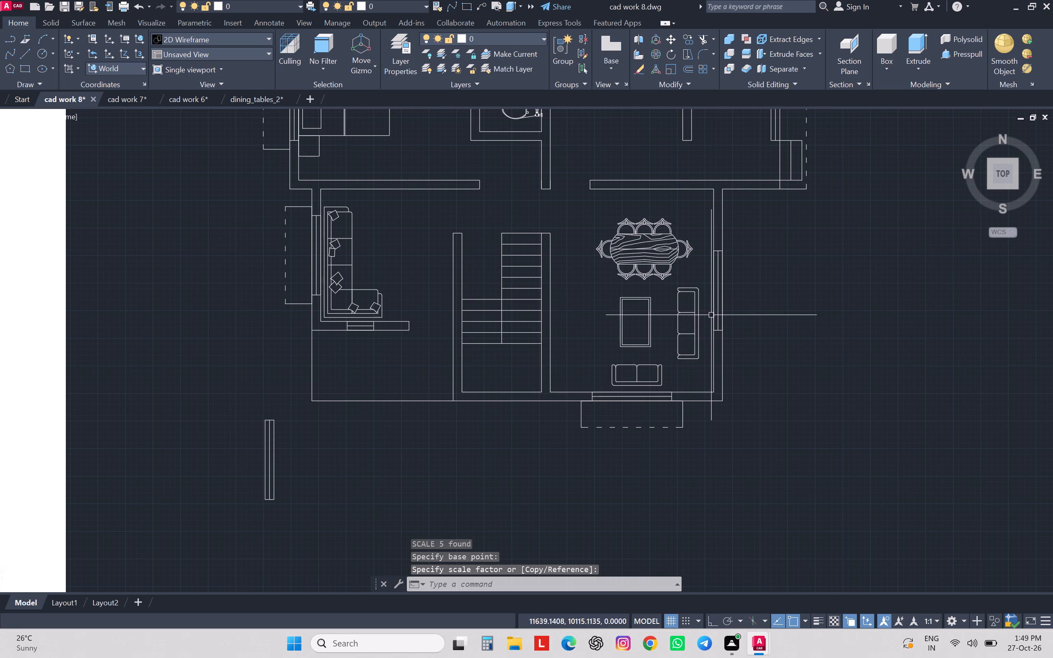
Move the dining set block slightly north, closer to the wall between the drawing room and kitchen.
middle_click_drag(689, 364, 691, 434)
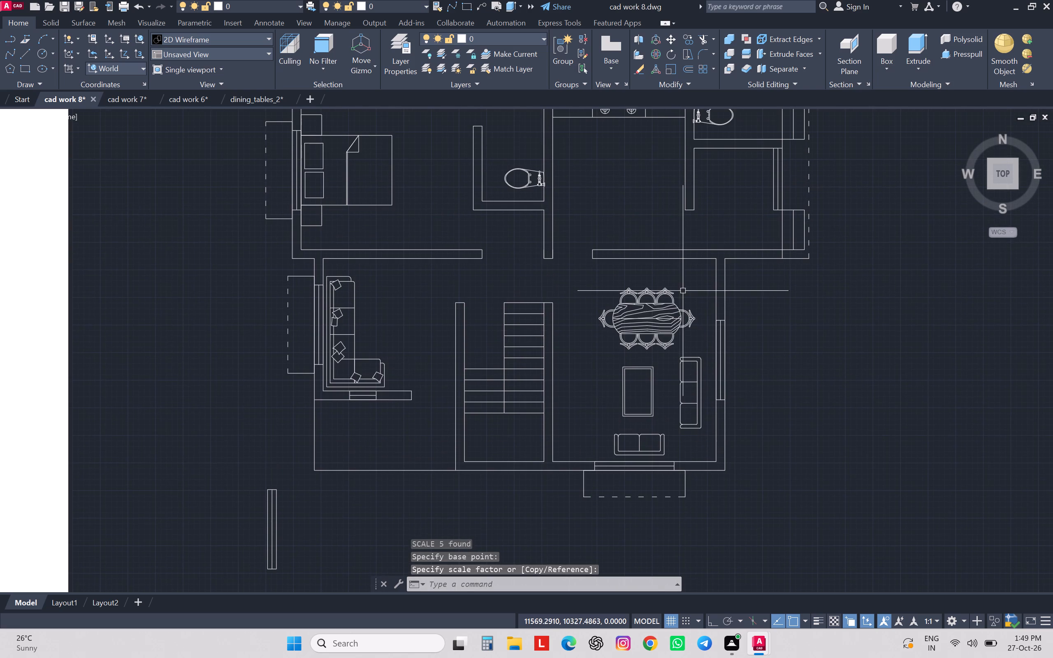
left_click(683, 291)
left_click(590, 337)
key("m")
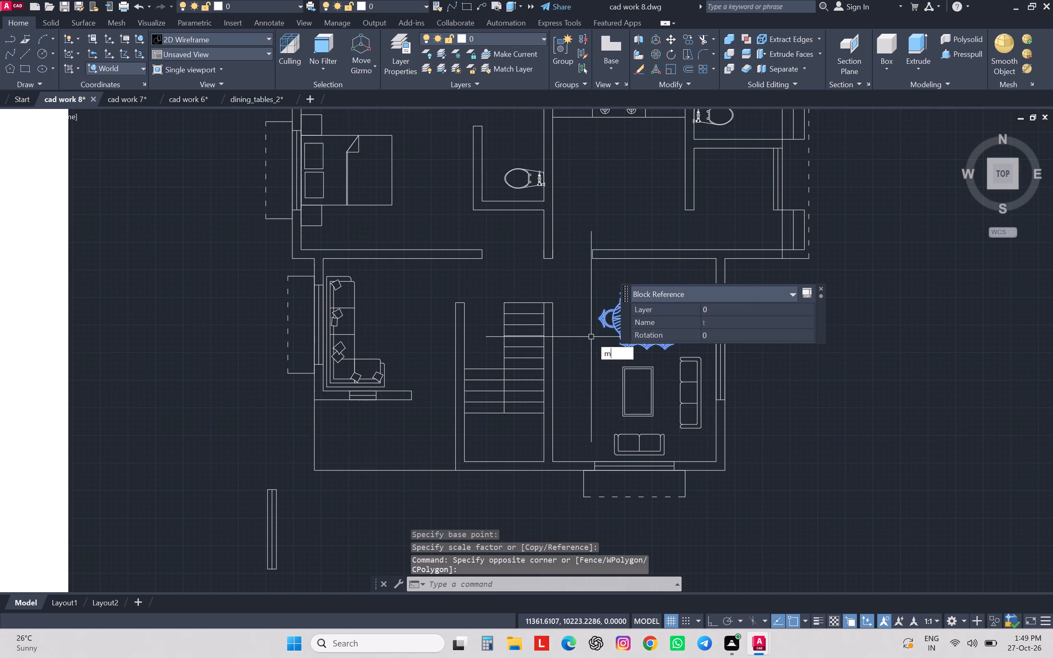
key("Return")
left_click(653, 320)
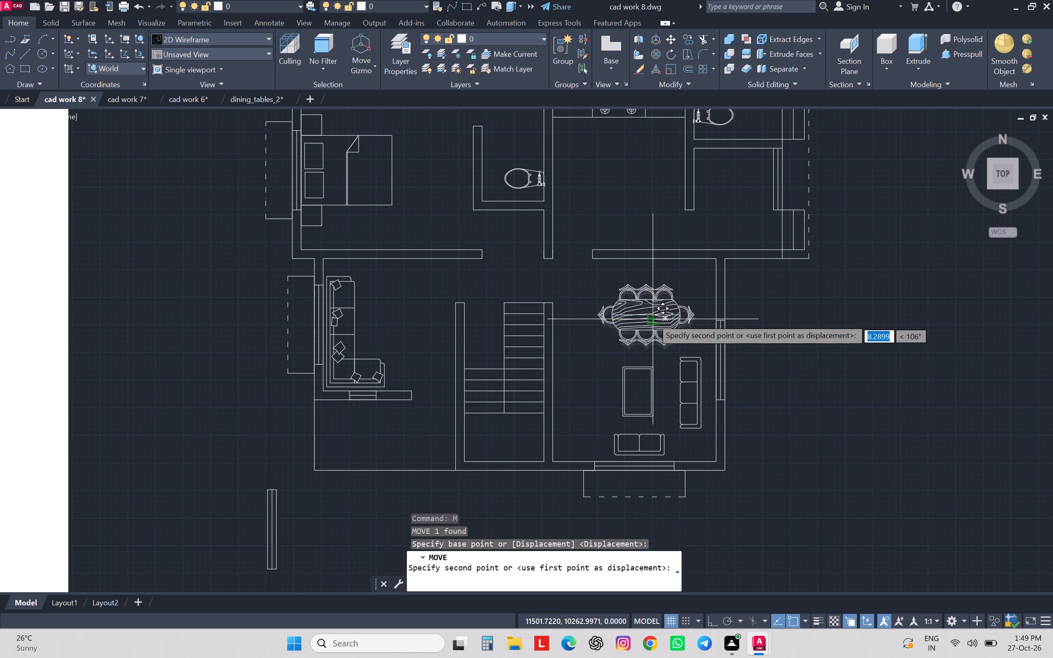
left_click(656, 297)
scroll(872, 324, "down", 1)
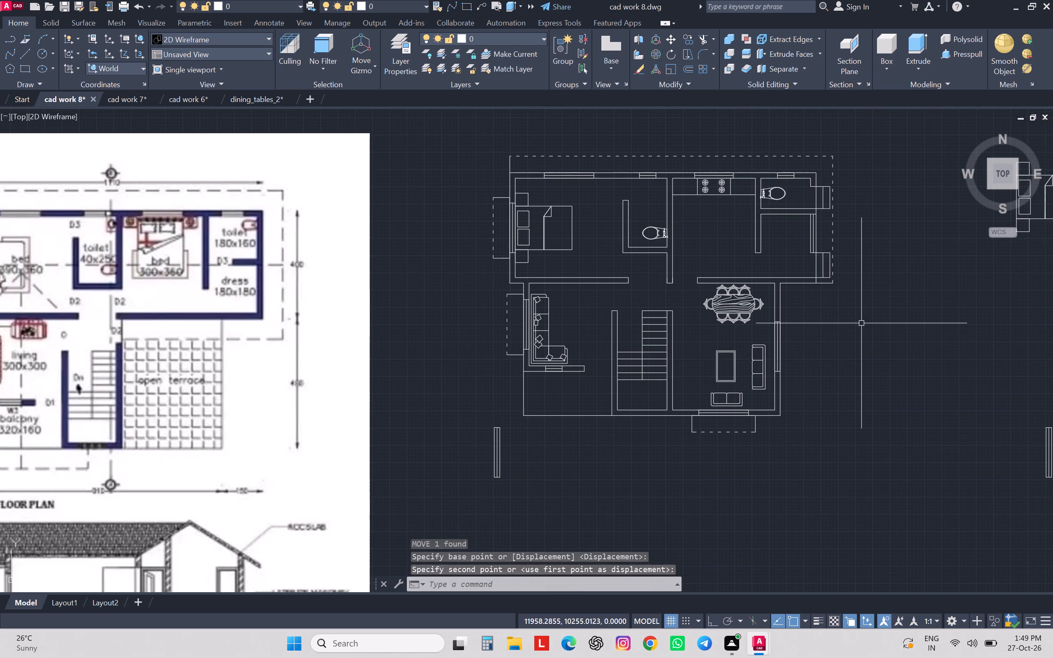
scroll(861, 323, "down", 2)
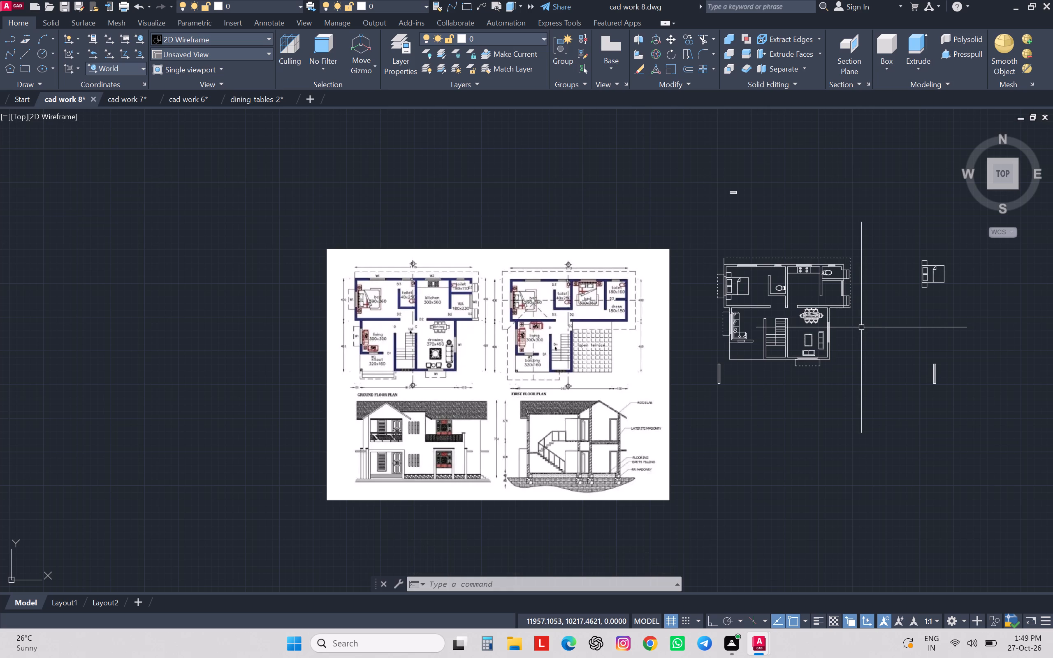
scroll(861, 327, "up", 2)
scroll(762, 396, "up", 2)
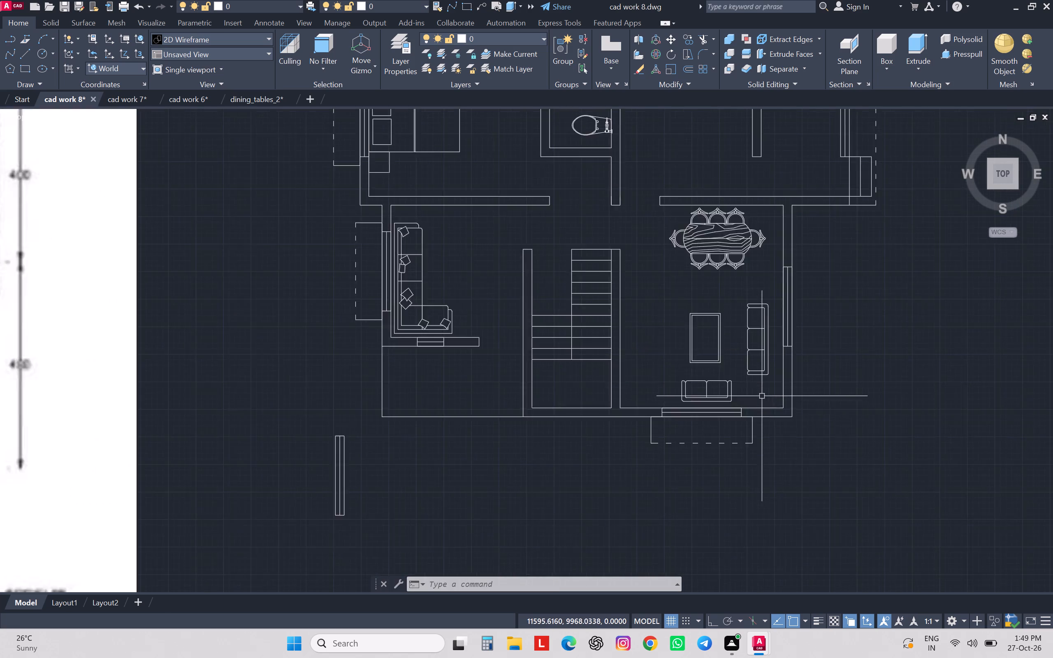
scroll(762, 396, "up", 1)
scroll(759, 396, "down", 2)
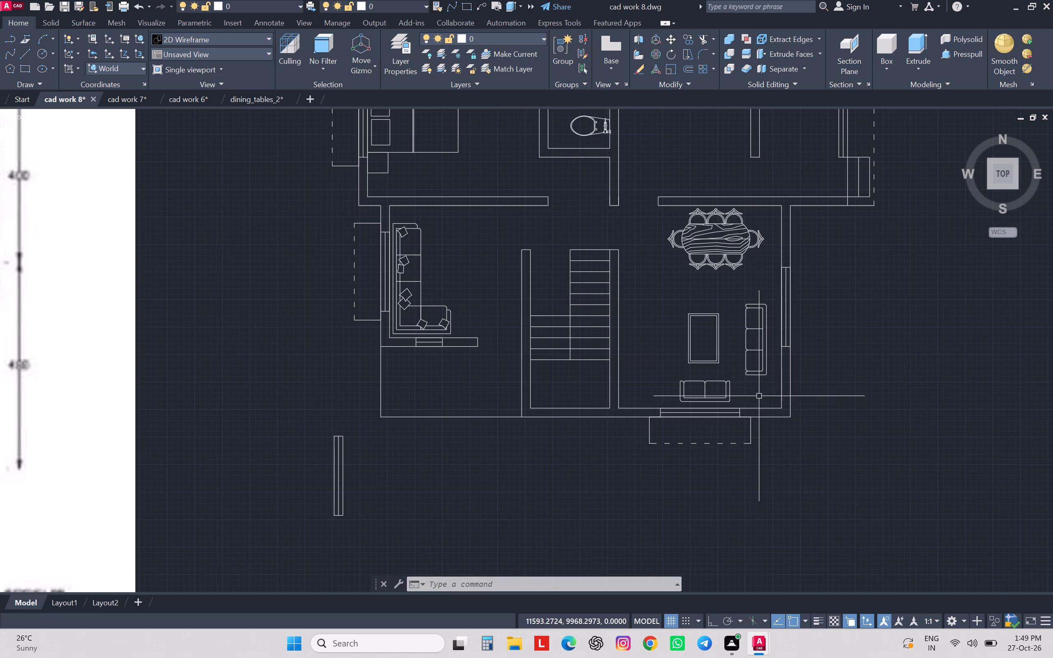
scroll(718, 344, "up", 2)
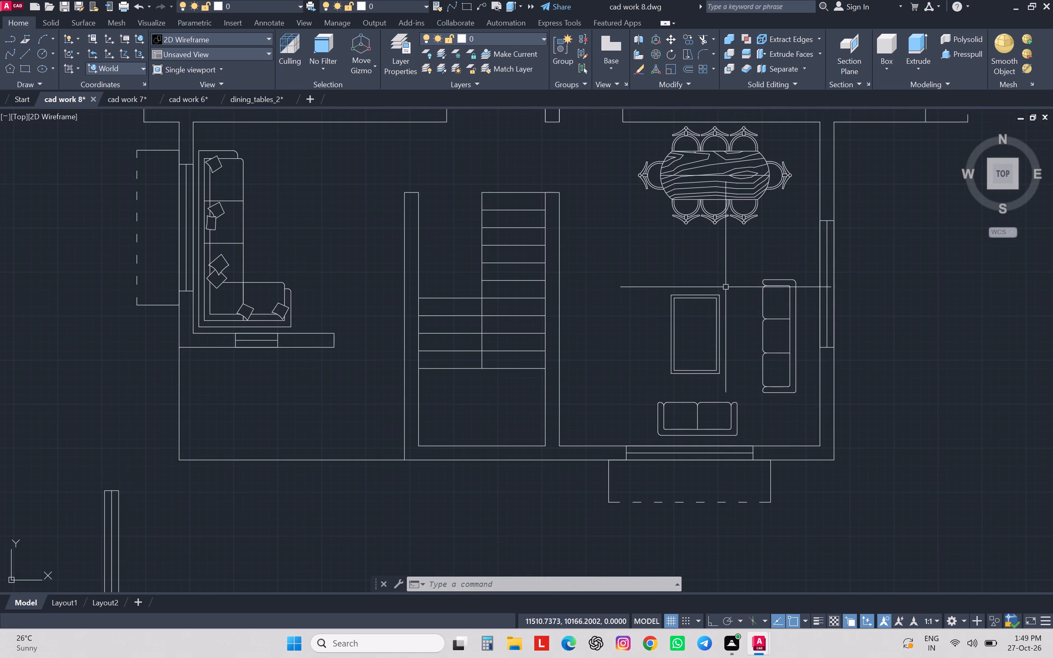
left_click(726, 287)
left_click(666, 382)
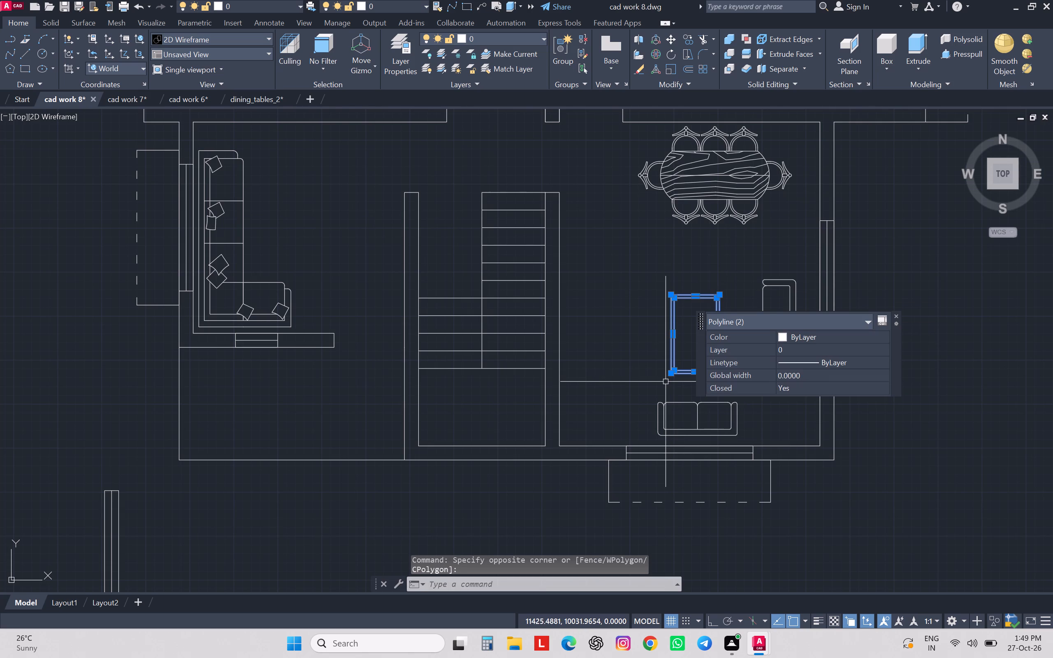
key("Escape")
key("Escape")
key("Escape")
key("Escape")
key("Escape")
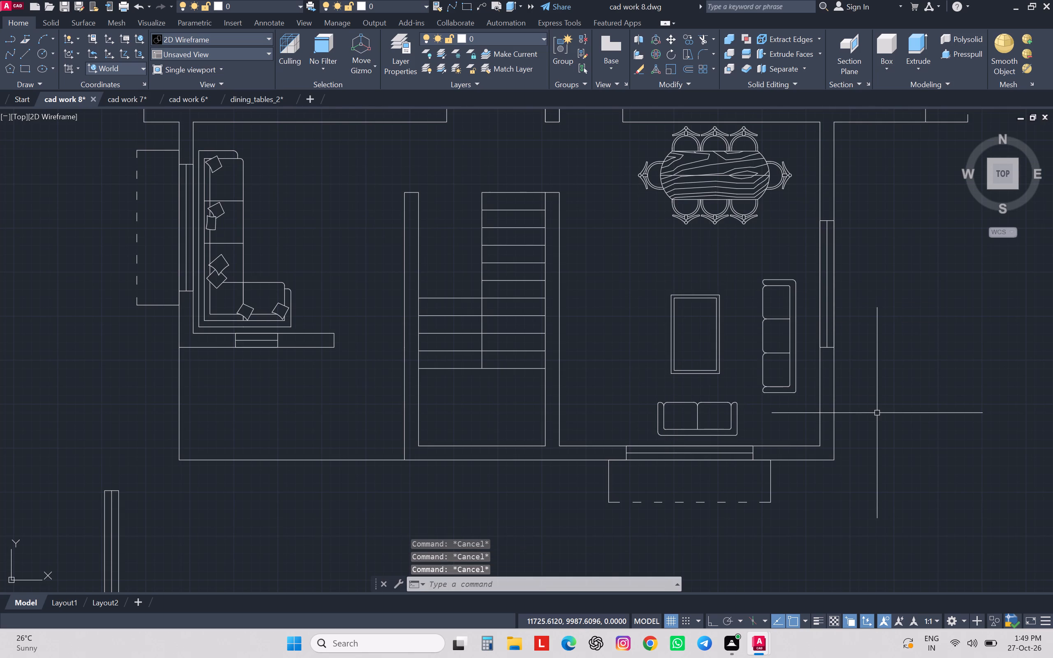
Explode the dining set block in the drawing room into separate objects.
scroll(877, 413, "down", 1)
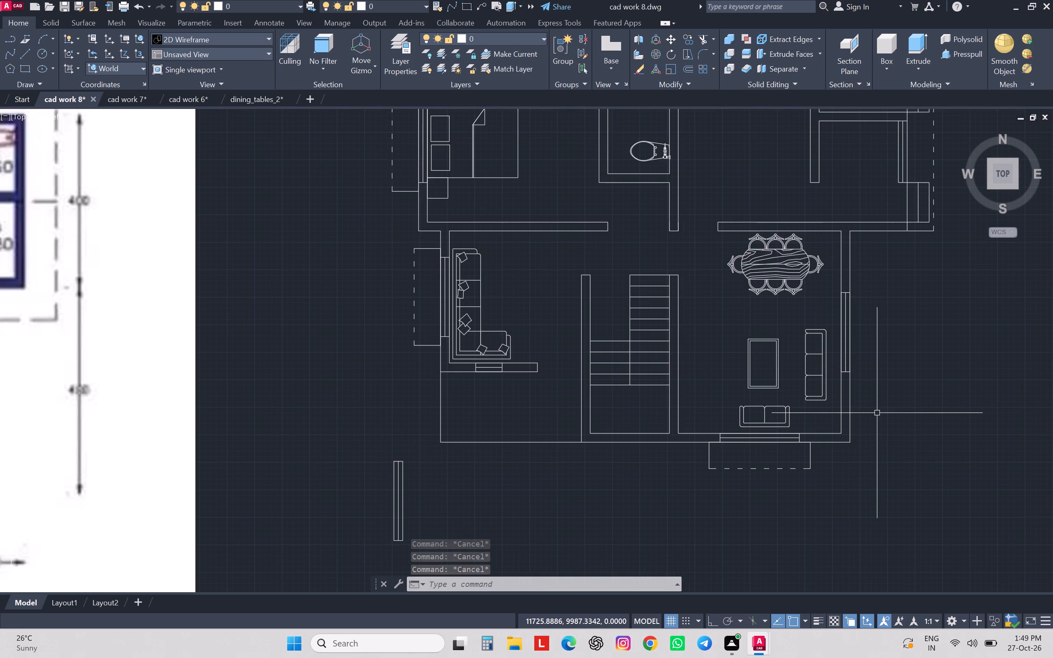
scroll(877, 413, "down", 4)
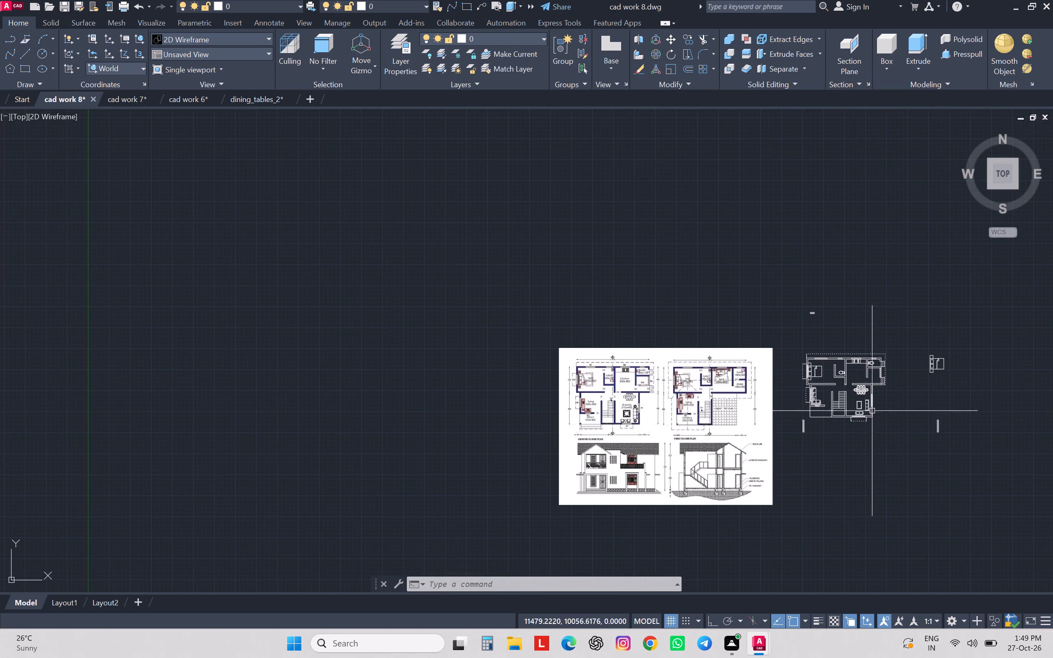
scroll(855, 407, "up", 3)
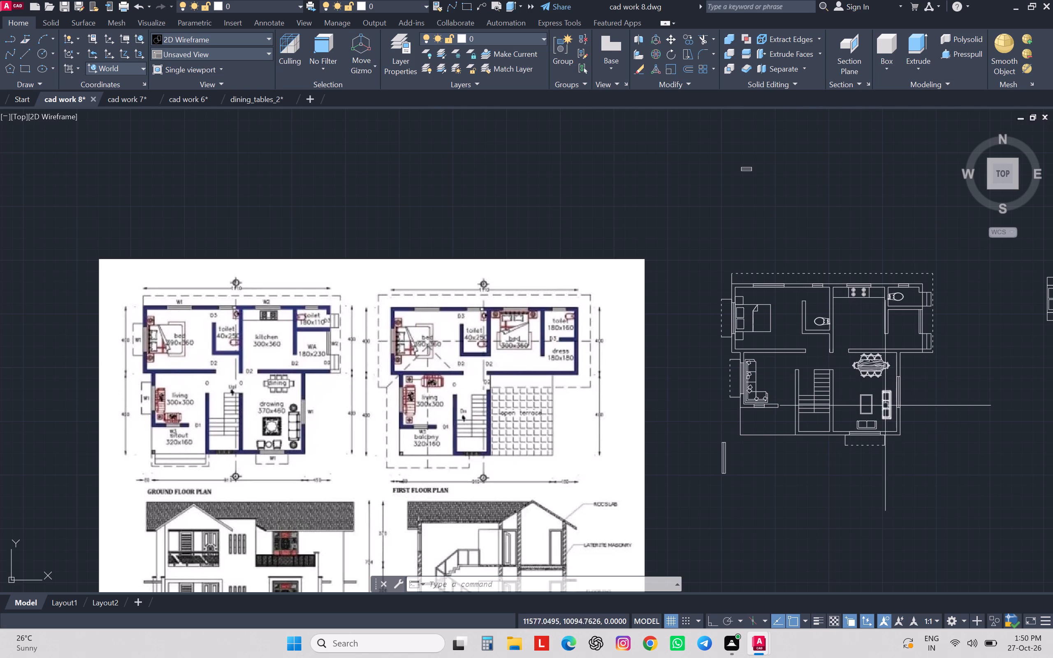
scroll(877, 362, "up", 6)
left_click(877, 362)
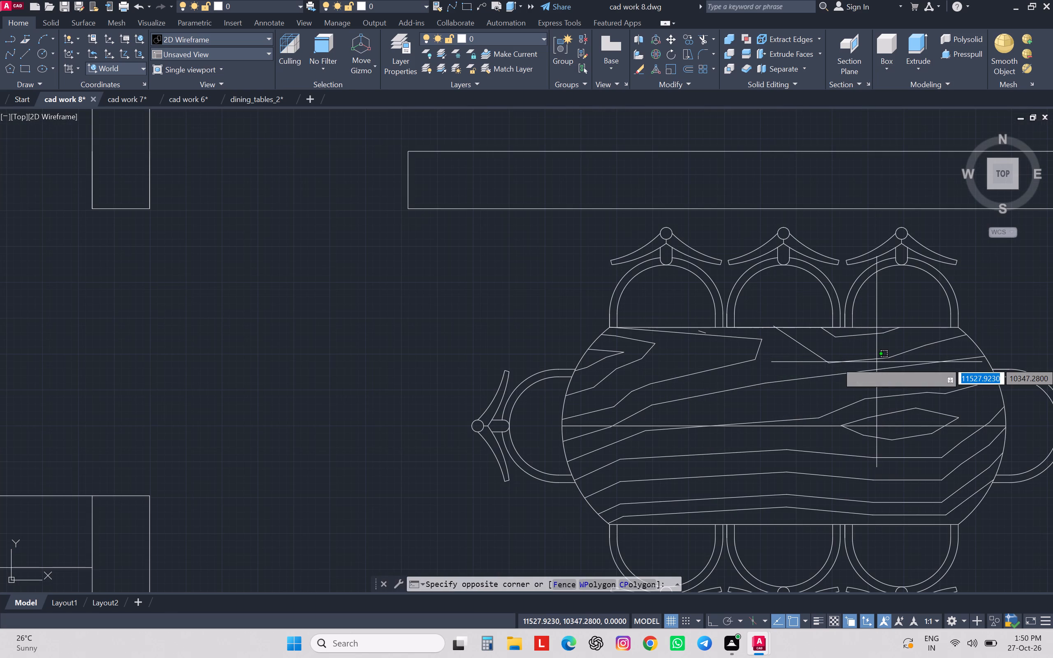
left_click(779, 383)
scroll(779, 383, "down", 1)
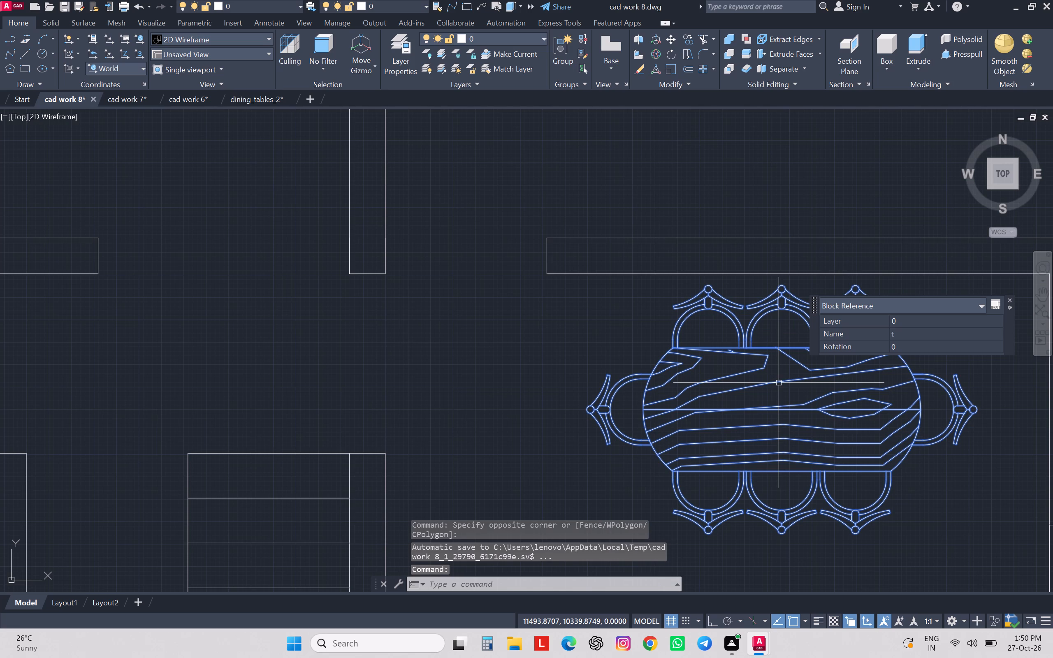
key("x")
key("Return")
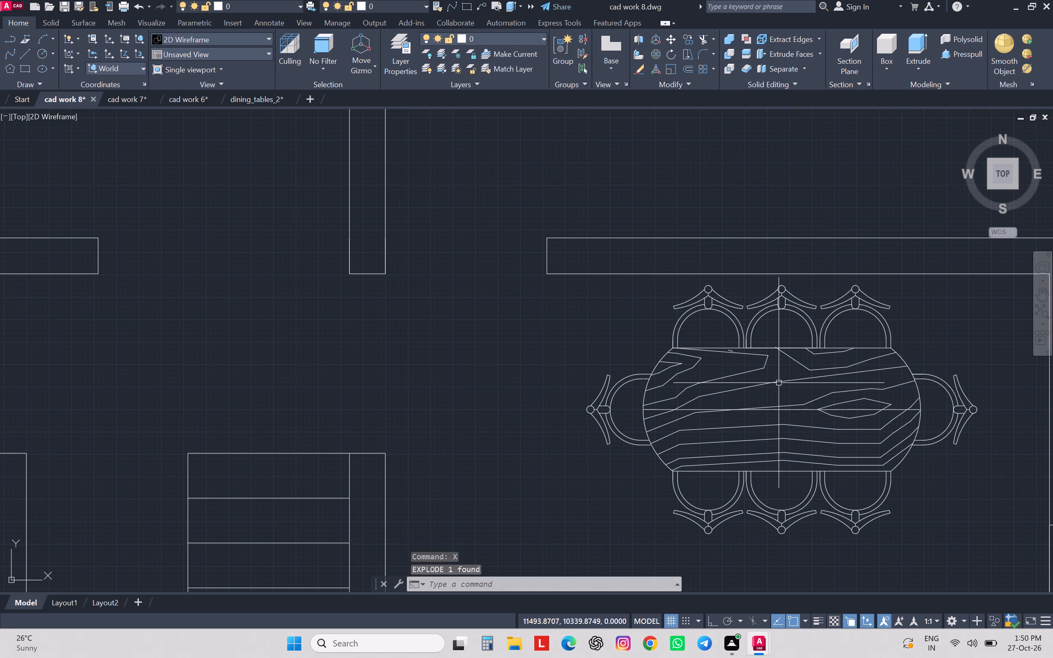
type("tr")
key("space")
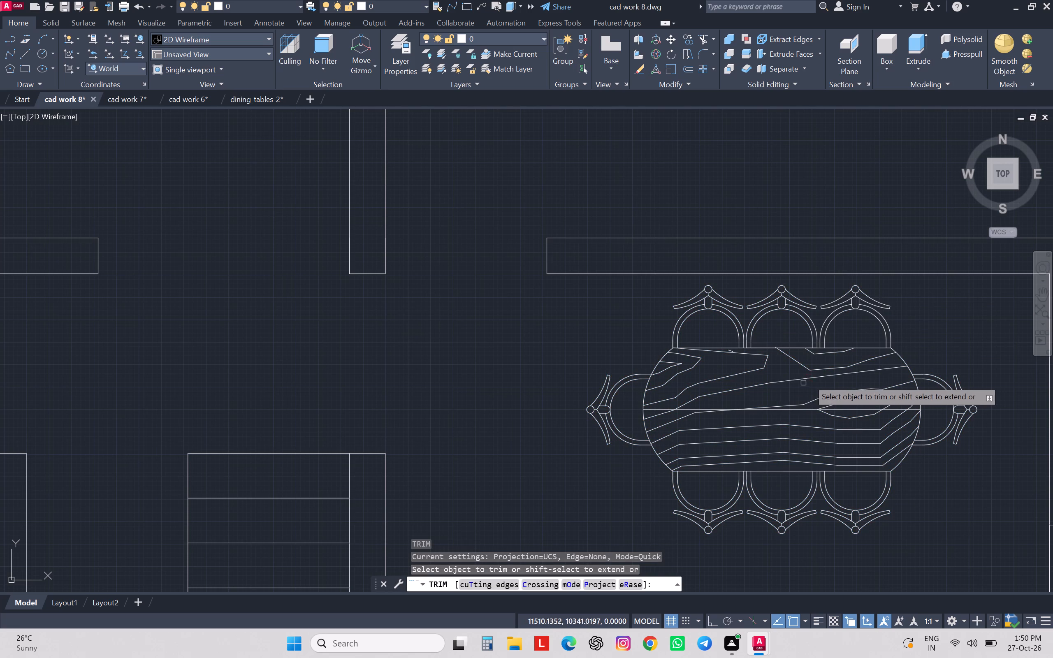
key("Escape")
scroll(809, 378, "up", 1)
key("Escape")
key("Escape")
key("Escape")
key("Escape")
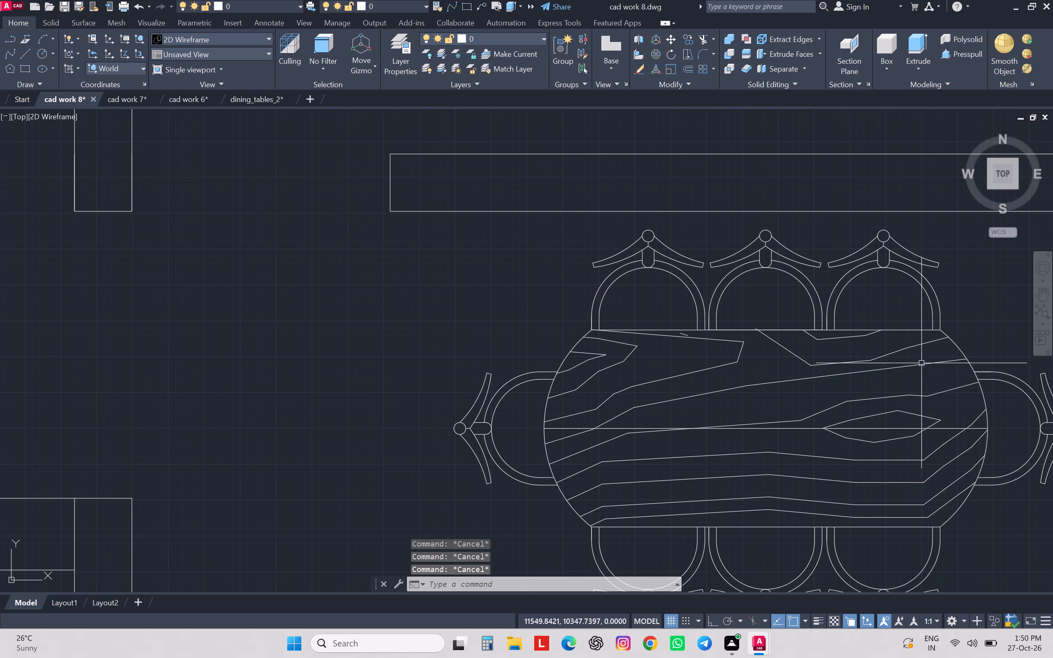
Erase the wood-grain lines crossing the middle and east part of the dining tabletop, keeping the table outline.
left_click(916, 338)
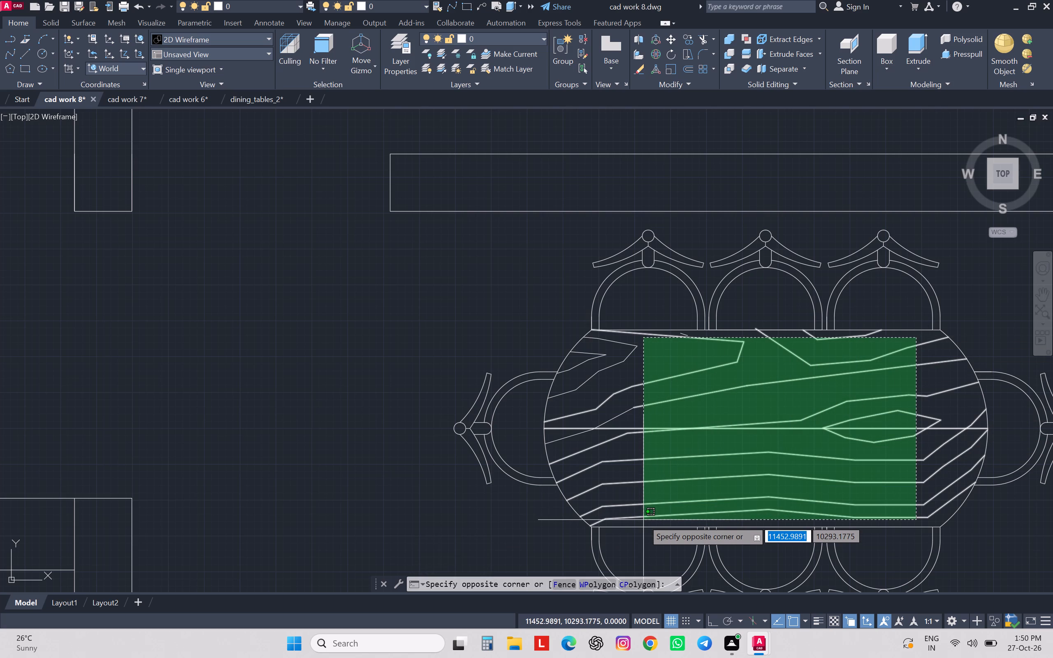
left_click(643, 520)
key("Delete")
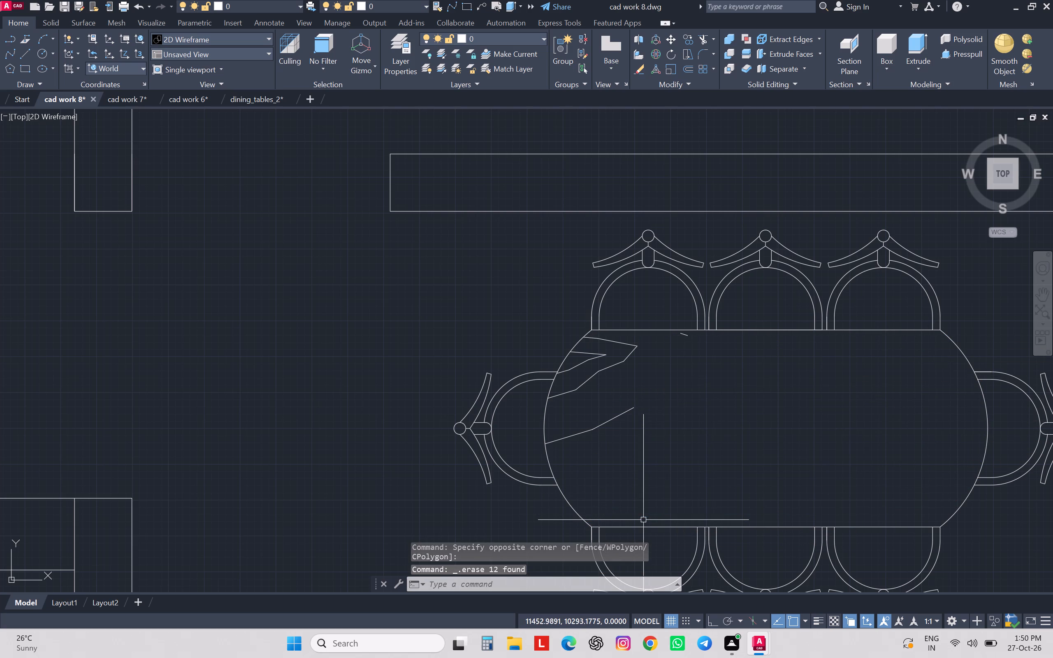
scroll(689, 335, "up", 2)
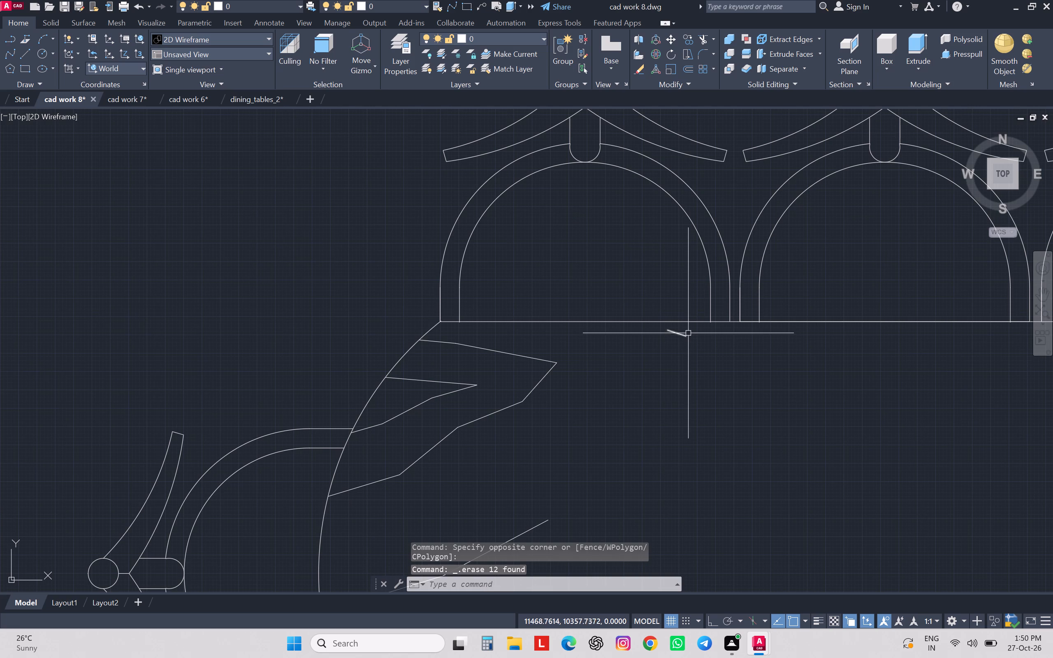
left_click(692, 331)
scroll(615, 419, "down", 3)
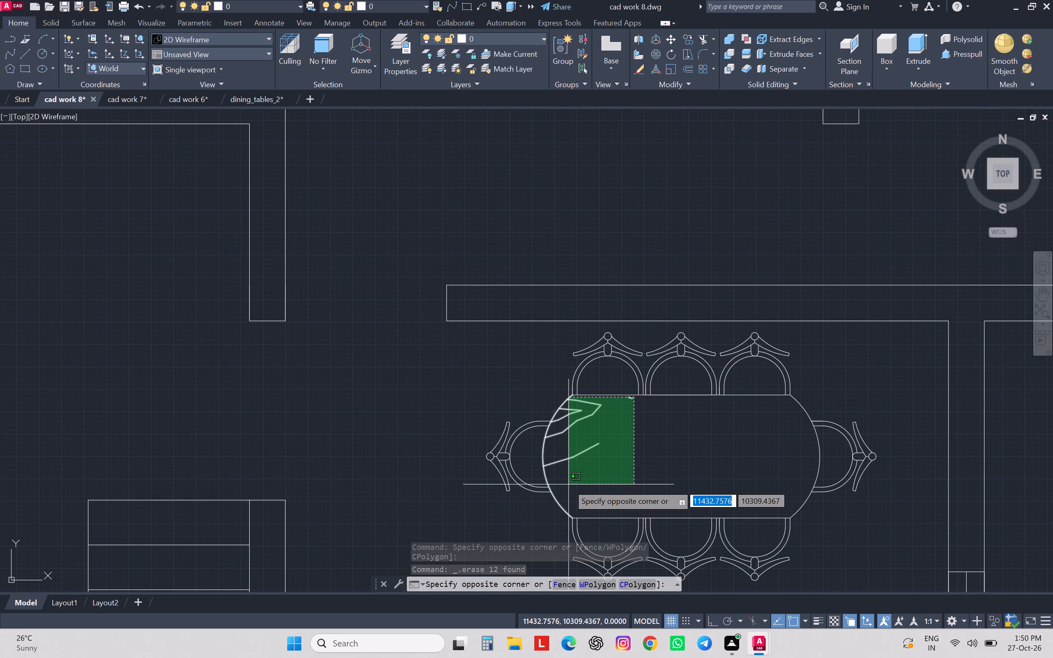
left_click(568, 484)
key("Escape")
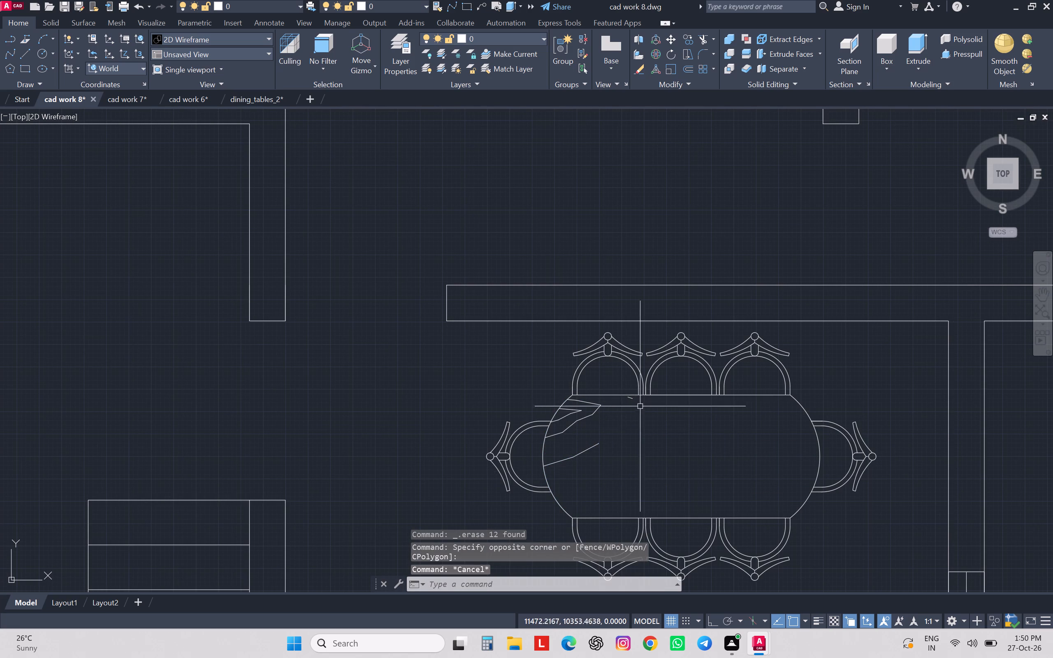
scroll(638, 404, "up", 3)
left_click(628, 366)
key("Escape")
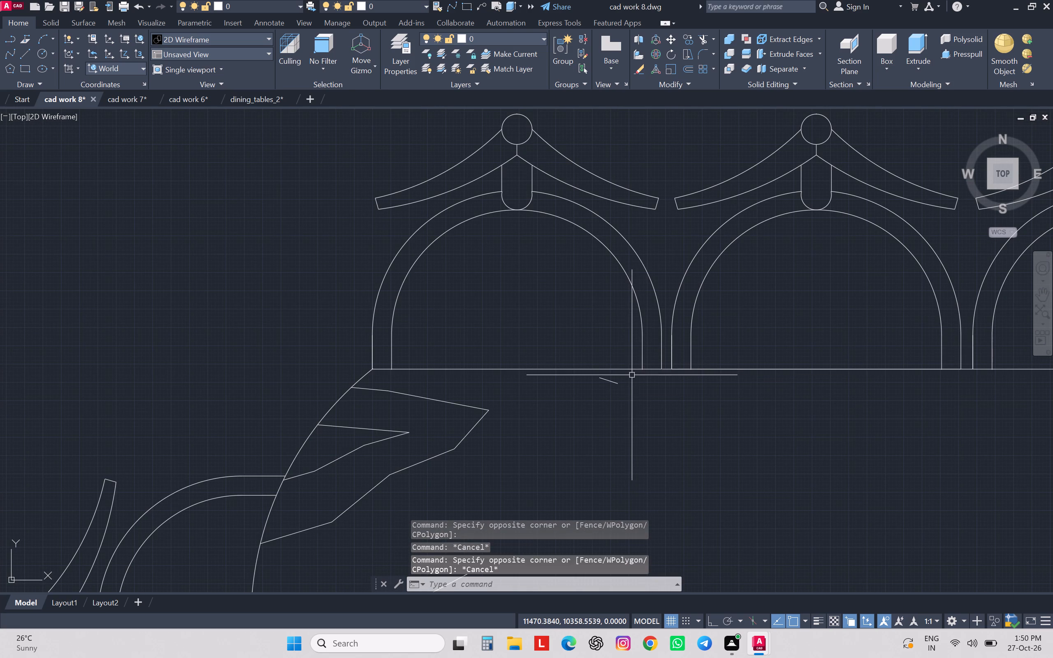
Erase the leftover wood-grain lines at the west end of the dining tabletop, including the short stray dash near its north edge.
left_click(631, 375)
scroll(631, 375, "down", 2)
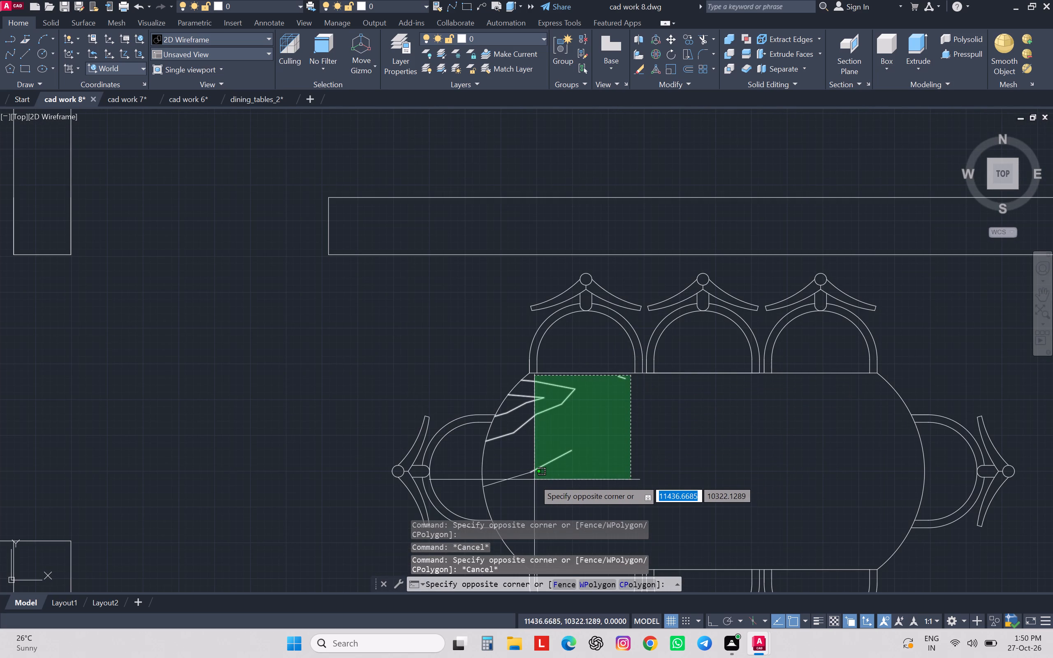
left_click(533, 484)
key("Delete")
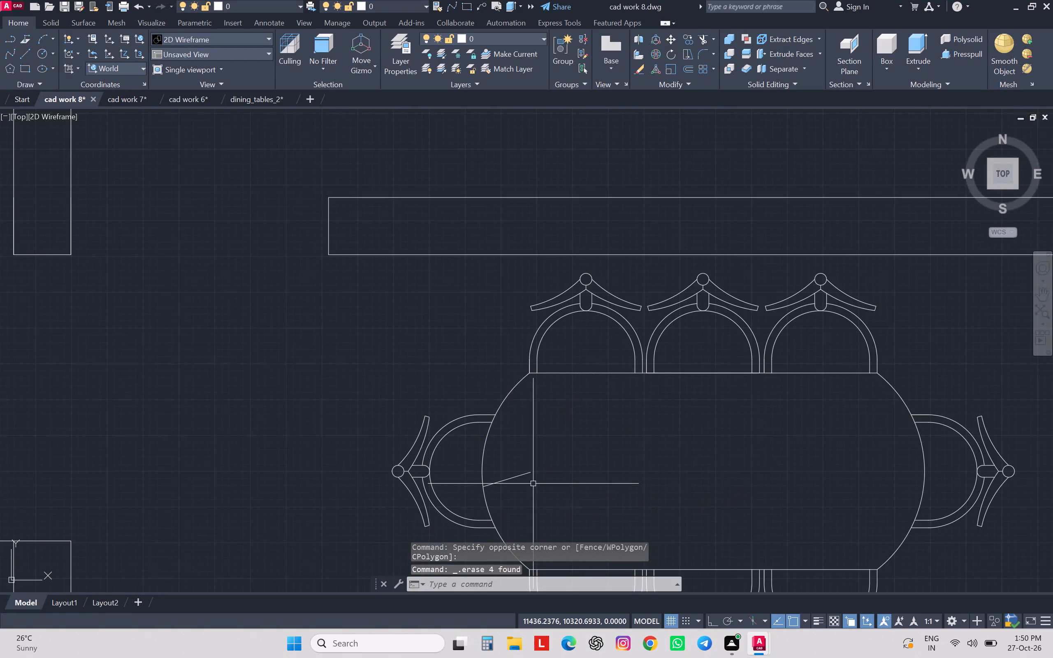
left_click(518, 478)
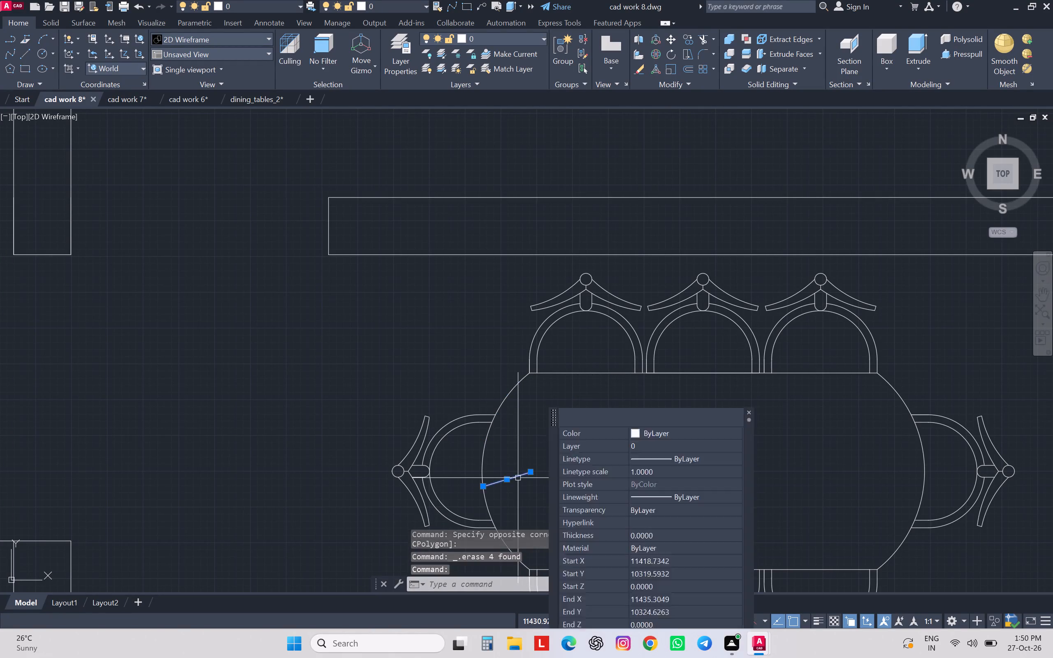
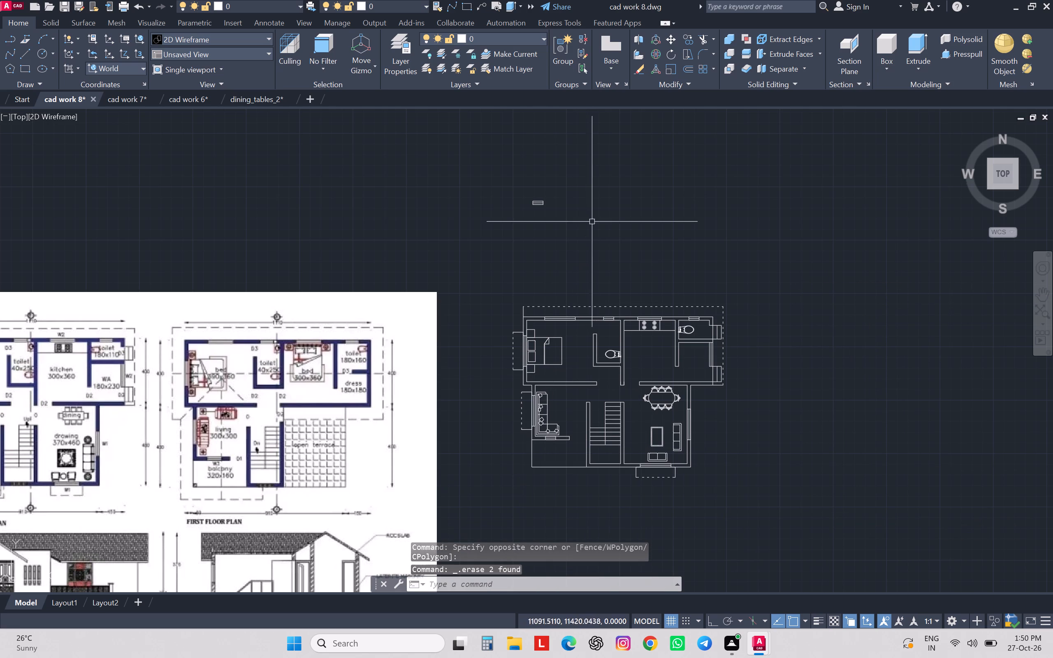
Erase the small stray rectangle above the redrawn floor plan.
left_click(585, 171)
left_click(511, 238)
key("Delete")
Draw a 20 by 20 square just outside the sitout's lower-left corner for the column.
scroll(511, 238, "down", 3)
scroll(490, 269, "up", 1)
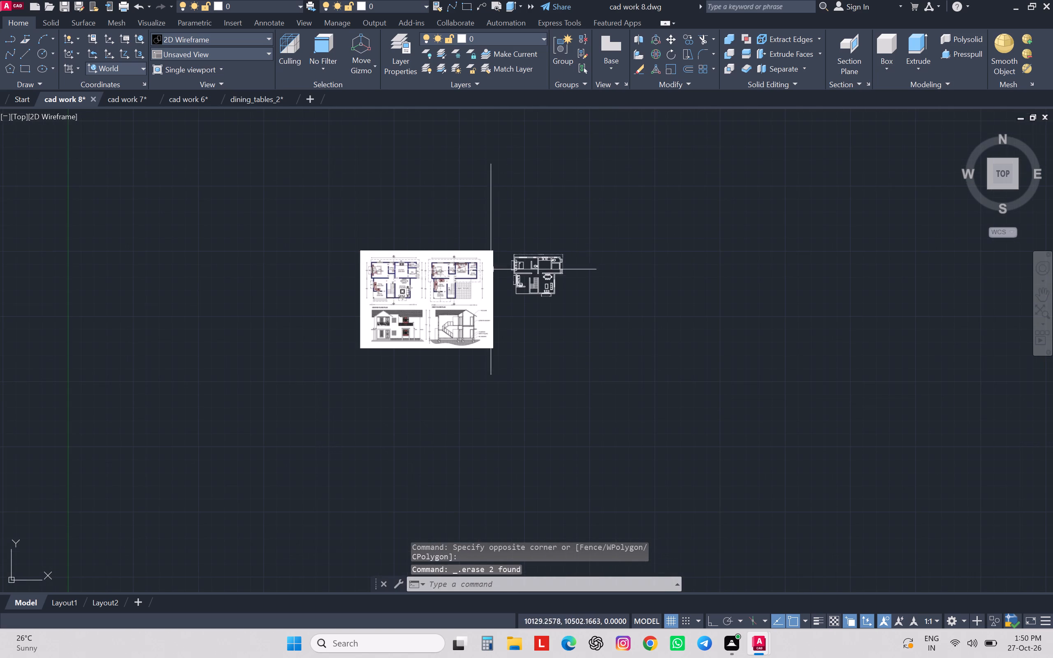
scroll(490, 269, "up", 2)
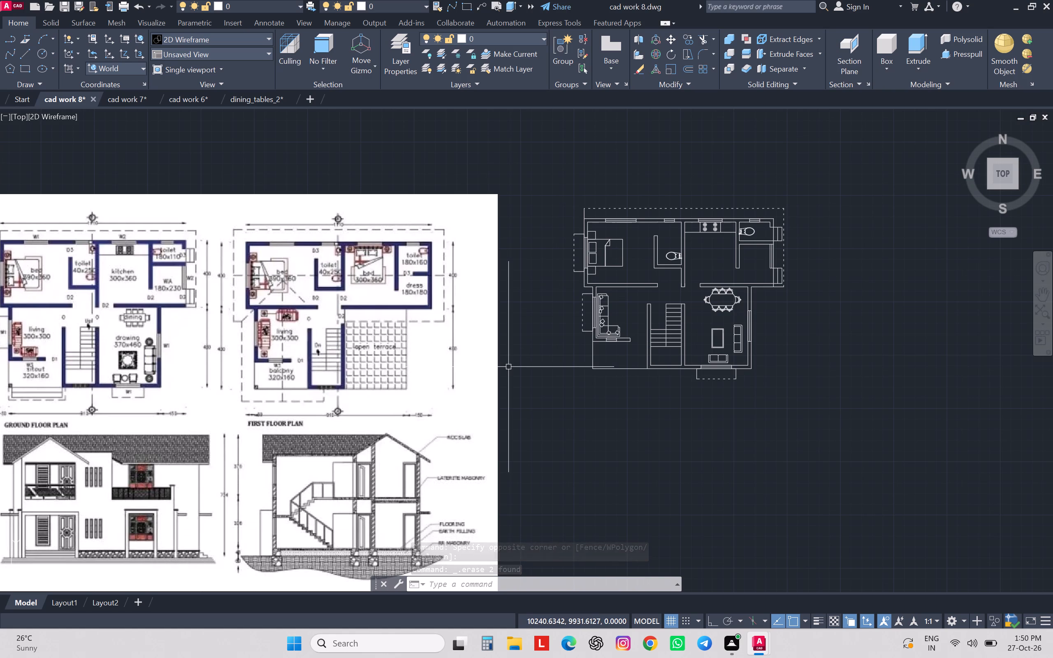
scroll(585, 362, "up", 3)
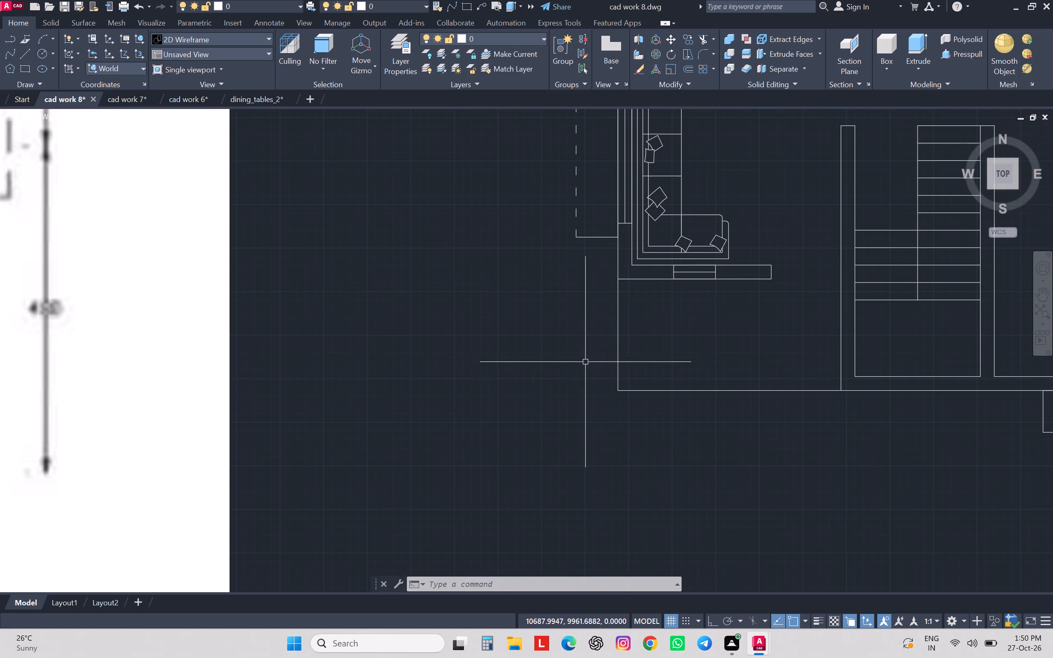
type("rec")
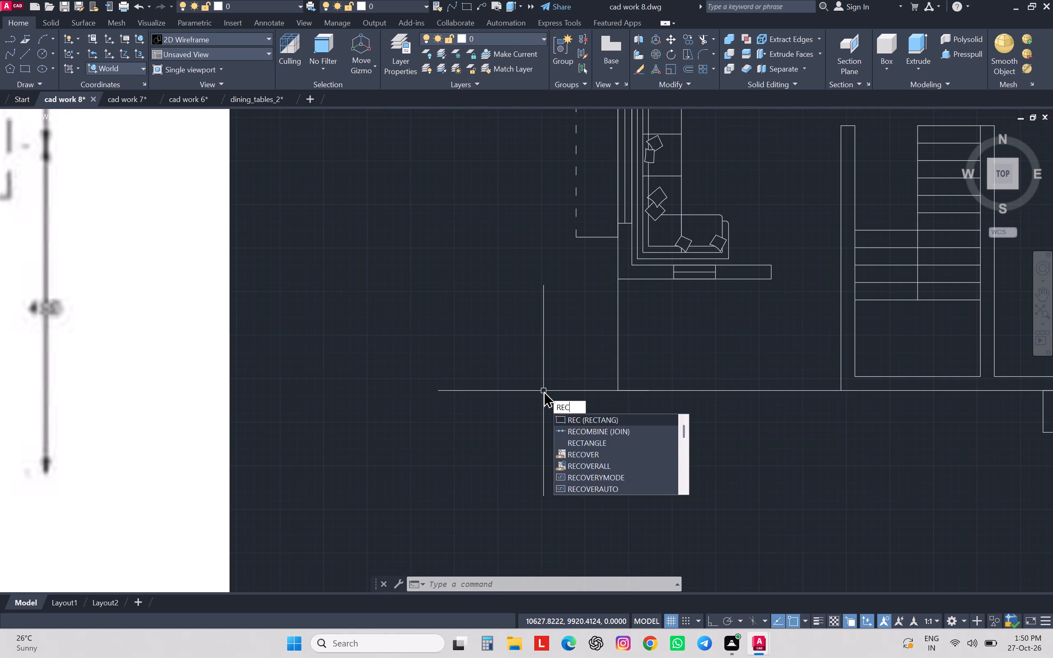
key("Return")
left_click(544, 391)
type("20")
type(",20")
key("Return")
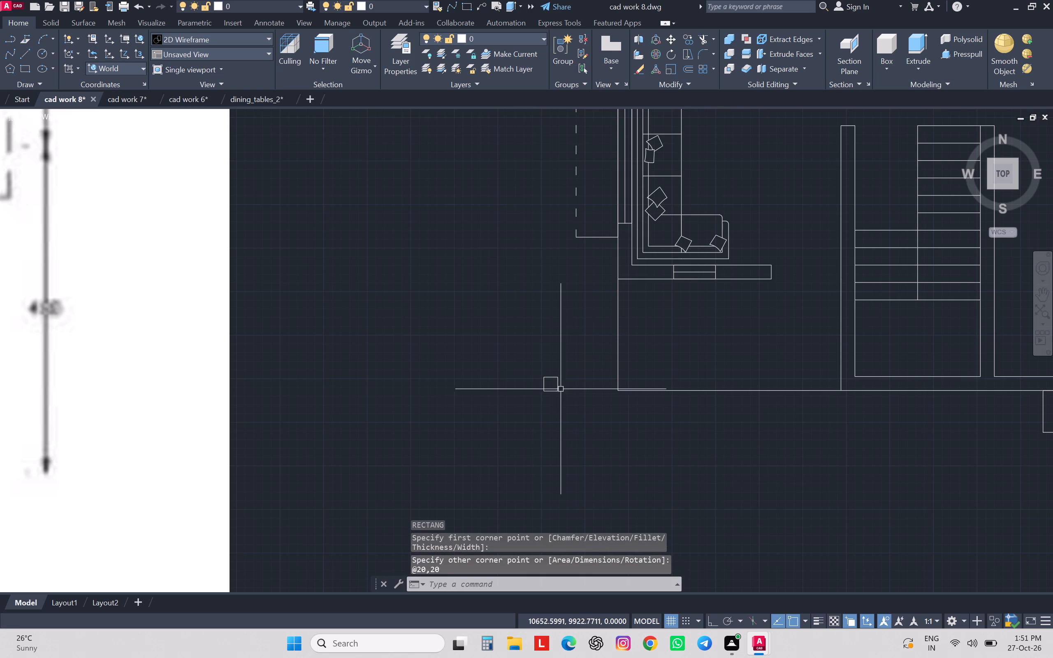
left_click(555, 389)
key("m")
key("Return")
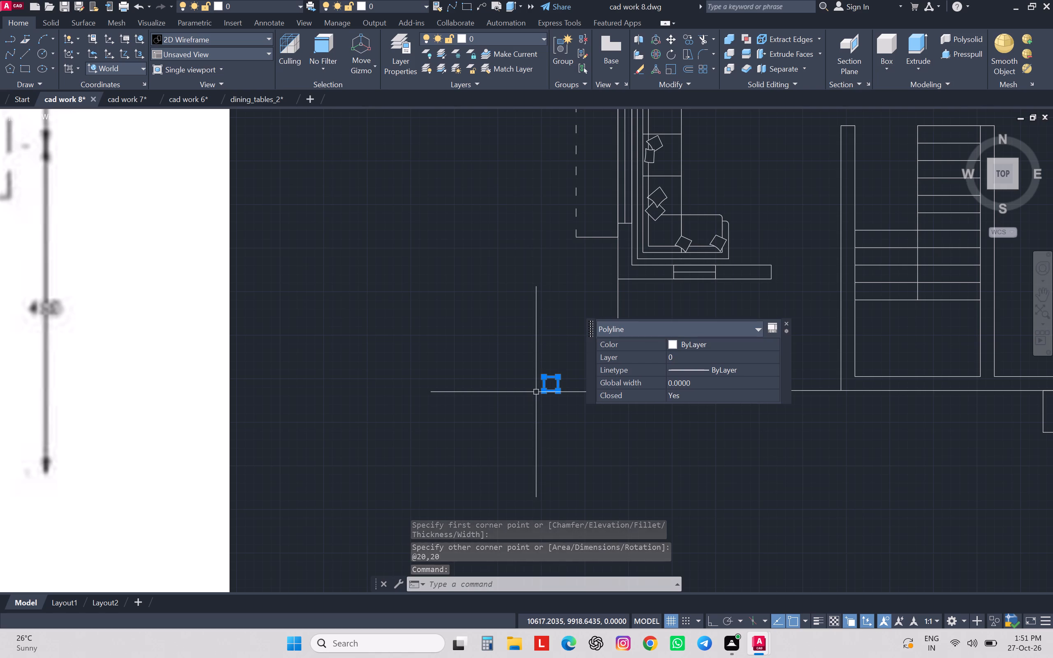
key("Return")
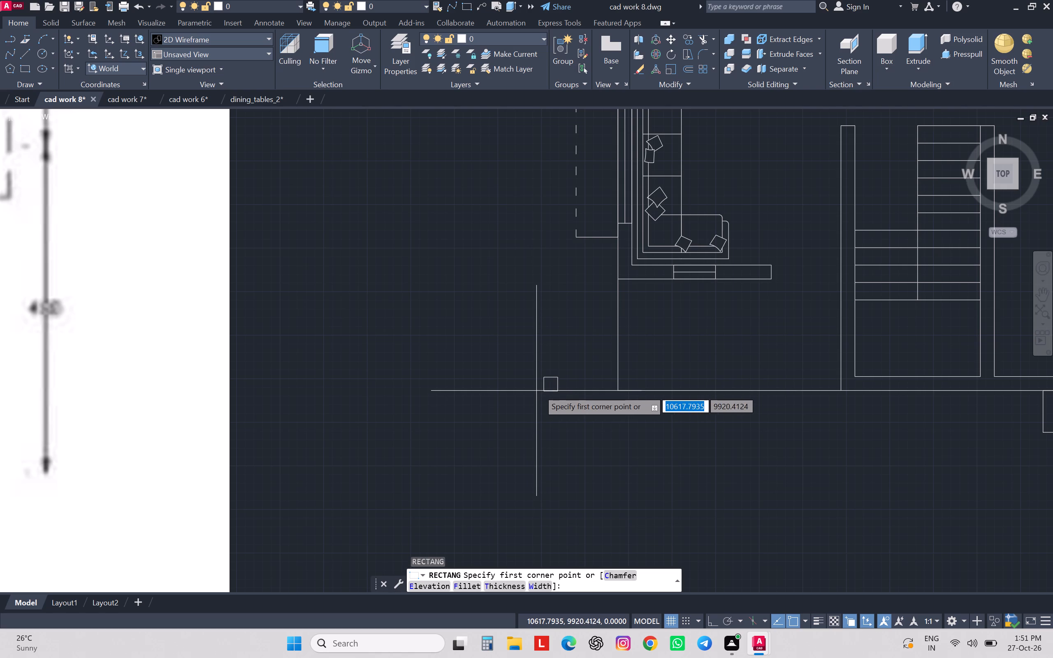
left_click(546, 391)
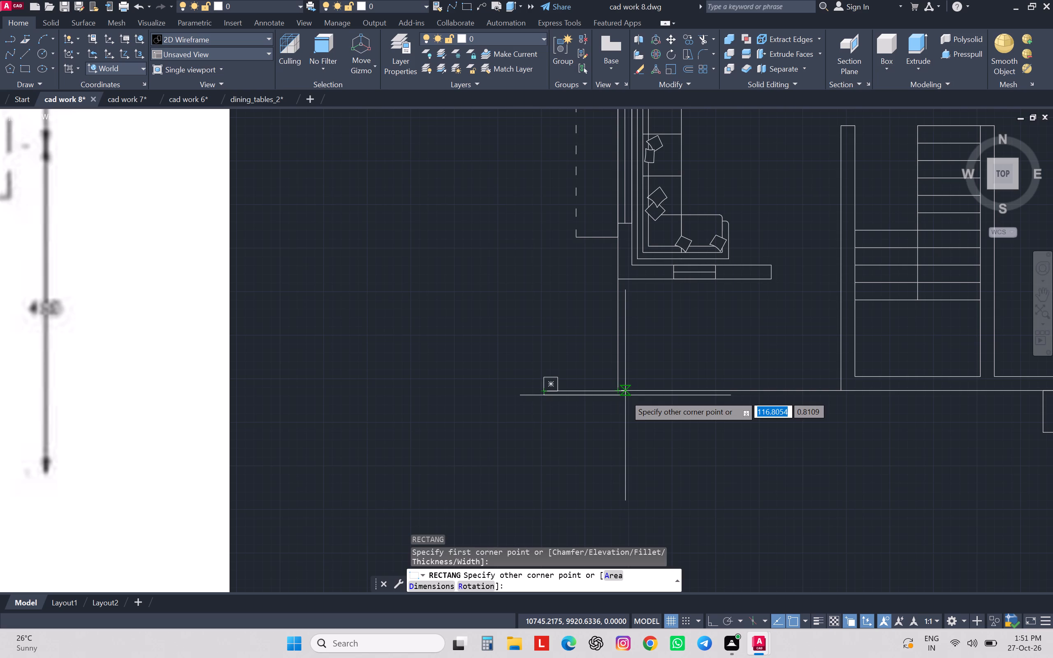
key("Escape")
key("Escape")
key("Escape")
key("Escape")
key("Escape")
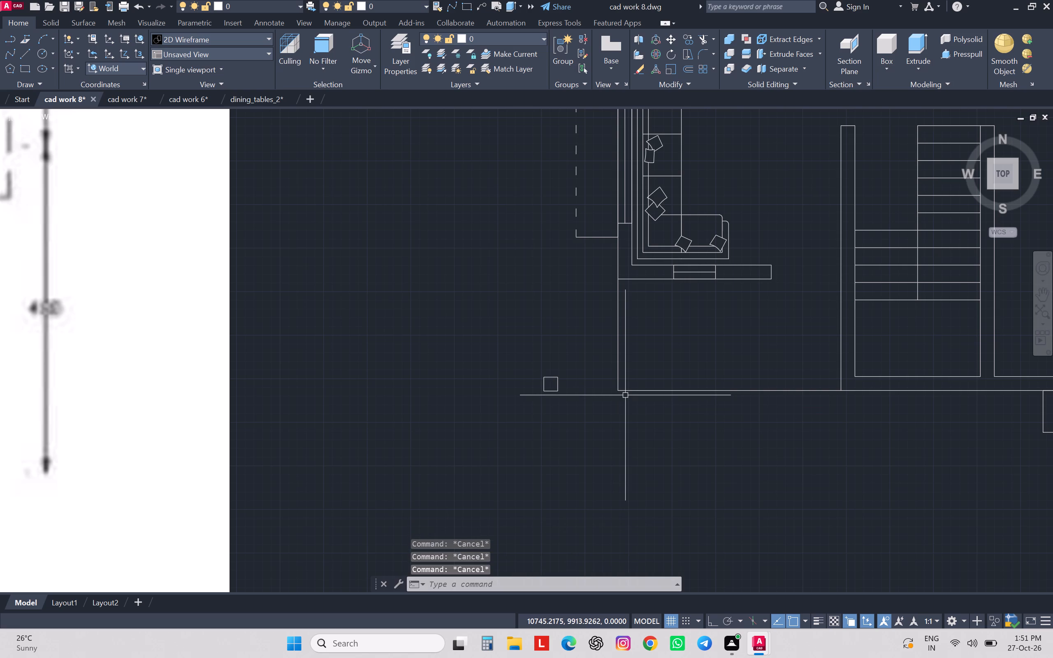
Move the 20 by 20 square by its lower-left corner onto the sitout's outer lower-left corner.
key("m")
key("Return")
left_click(554, 393)
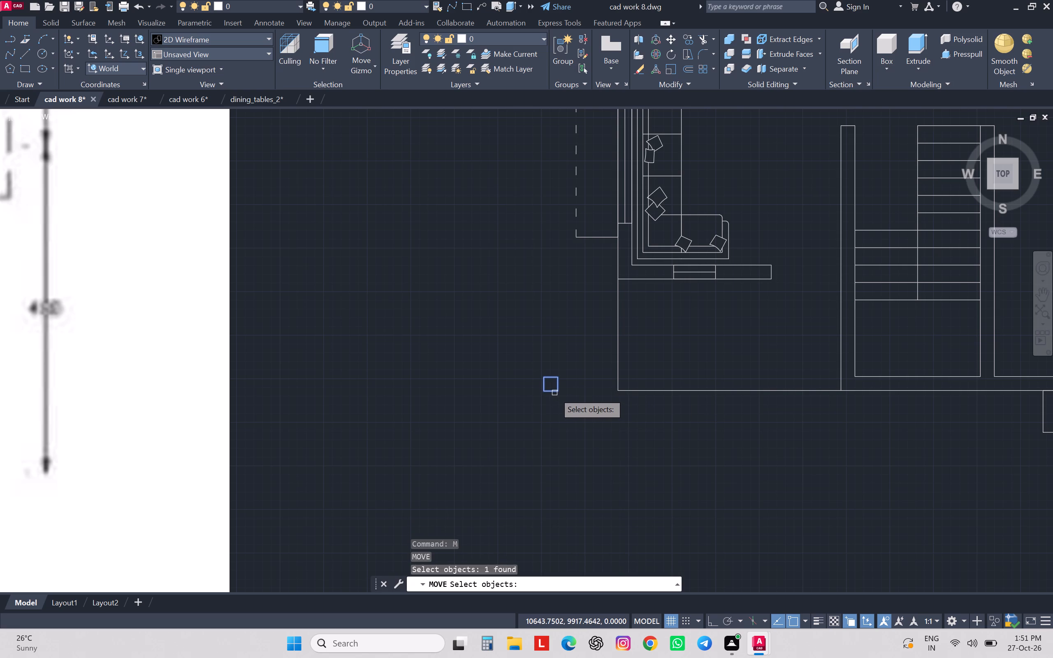
key("space")
scroll(554, 393, "up", 4)
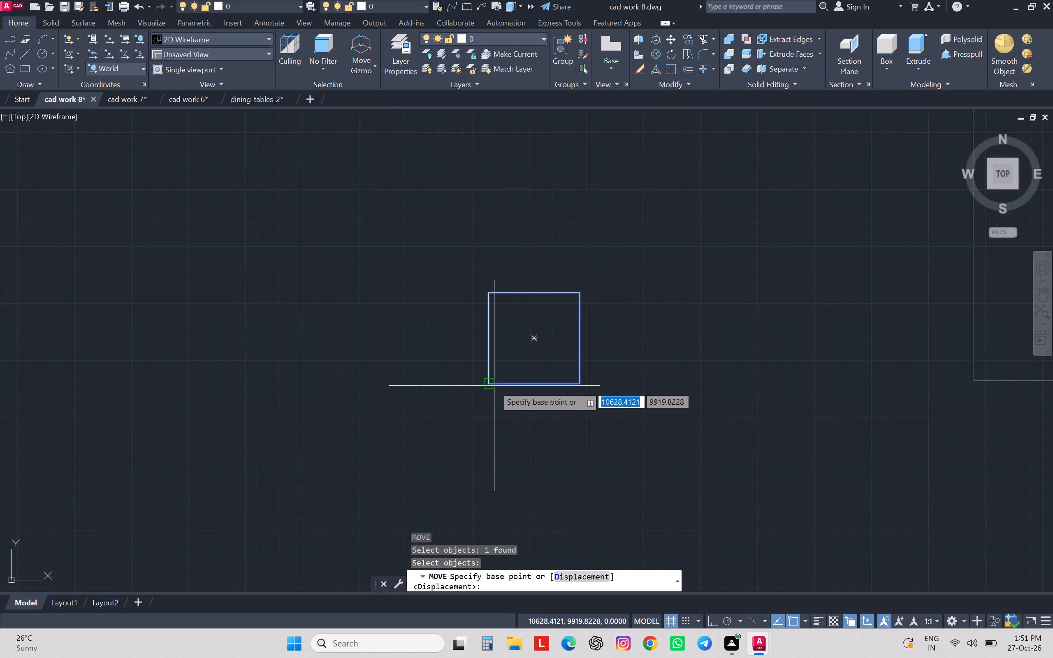
left_click(493, 385)
scroll(492, 385, "down", 2)
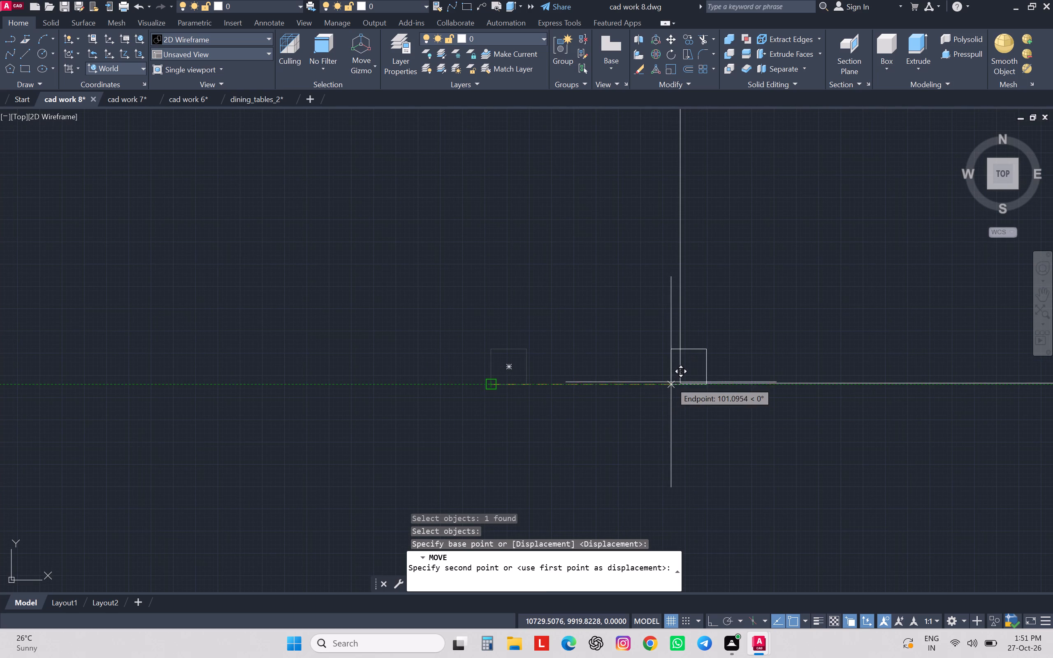
left_click(677, 381)
Trim the bottom outline line where it overlaps the column square at the sitout corner.
scroll(677, 380, "down", 5)
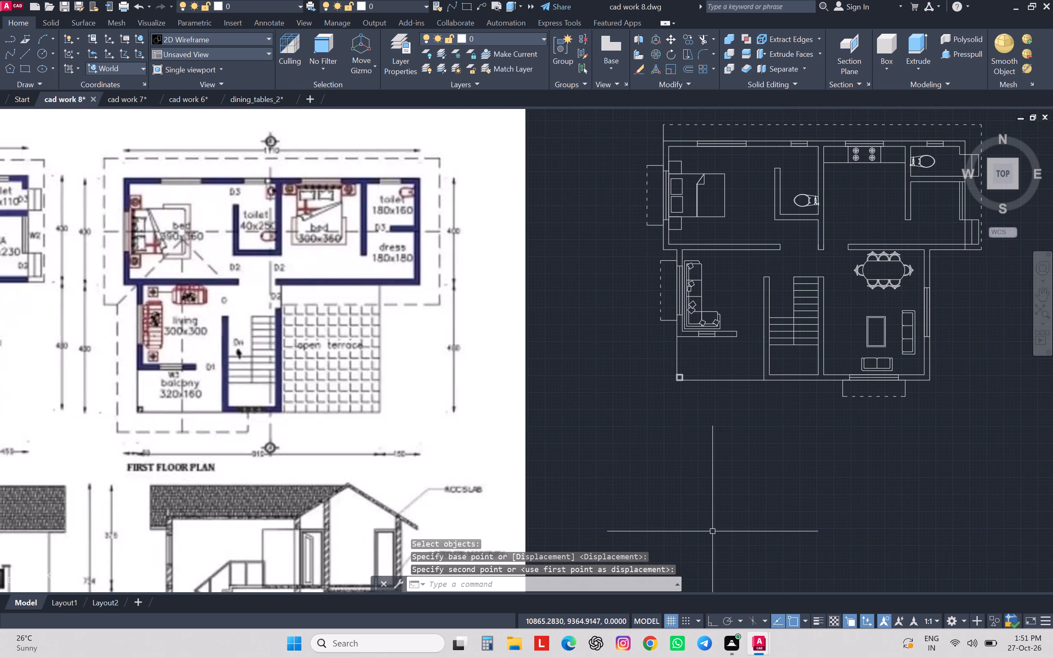
scroll(724, 495, "down", 2)
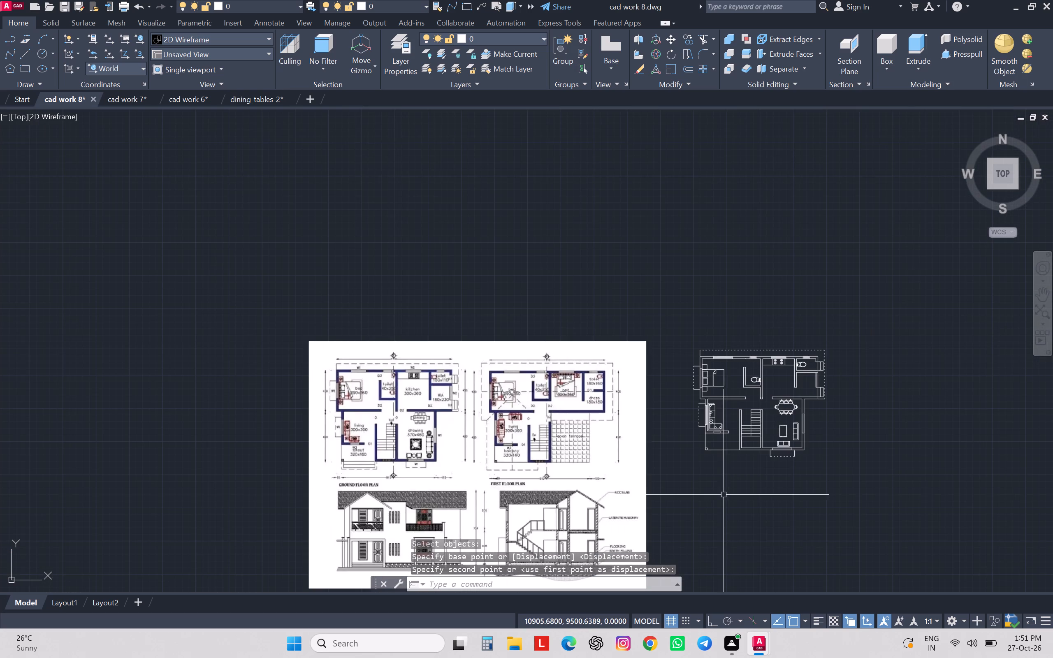
middle_click_drag(569, 497, 552, 443)
scroll(717, 394, "up", 3)
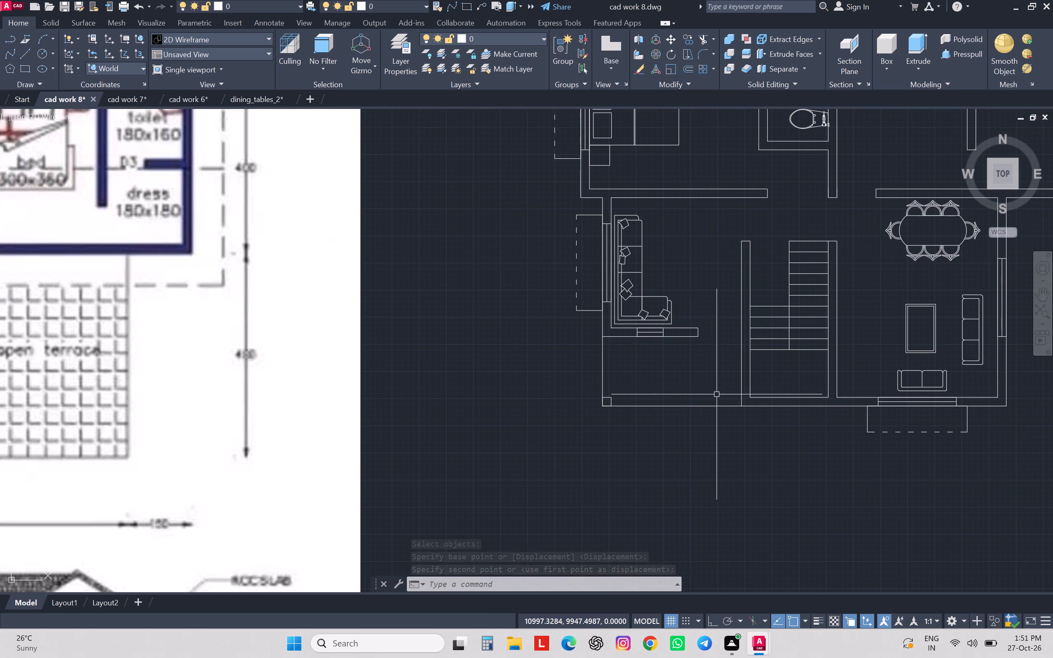
key("Escape")
key("Escape")
key("Escape")
key("Escape")
key("Escape")
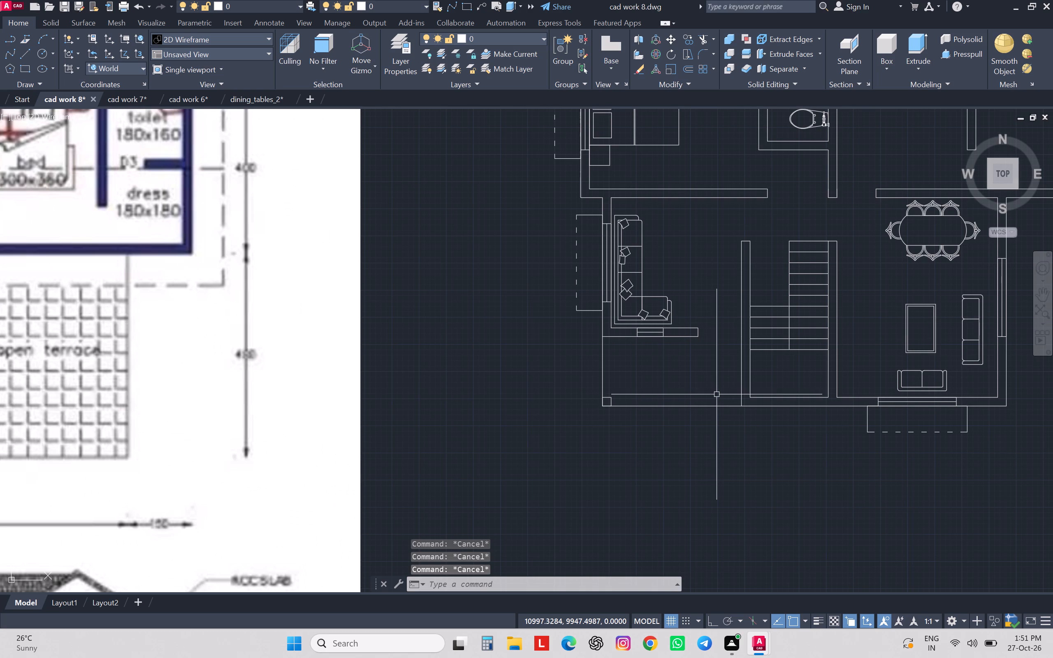
scroll(616, 412, "up", 3)
type("tr")
key("space")
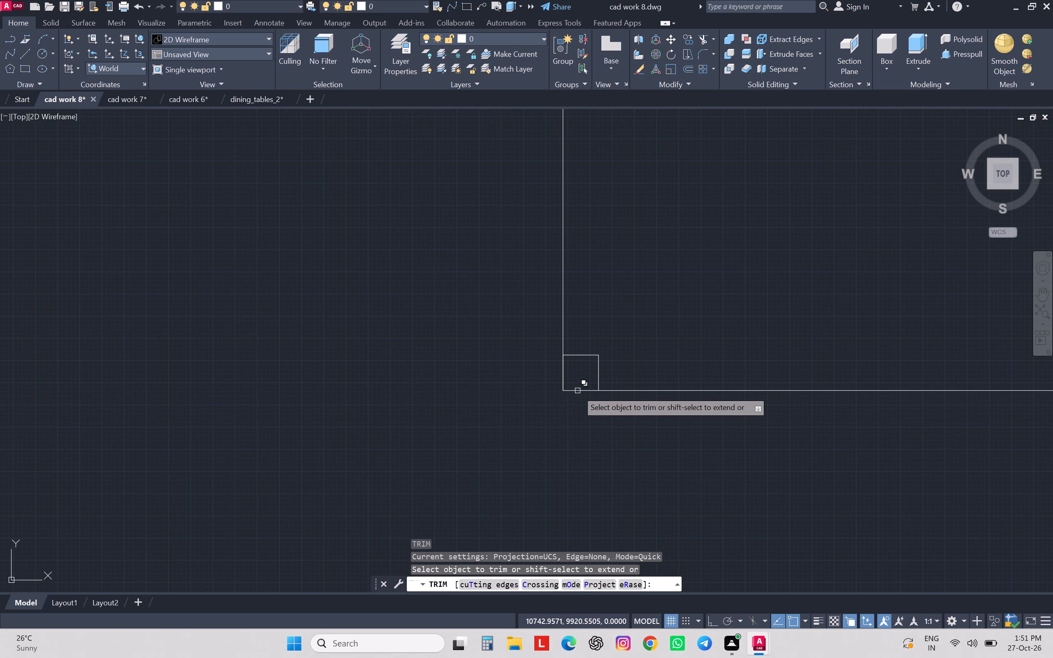
left_click(578, 391)
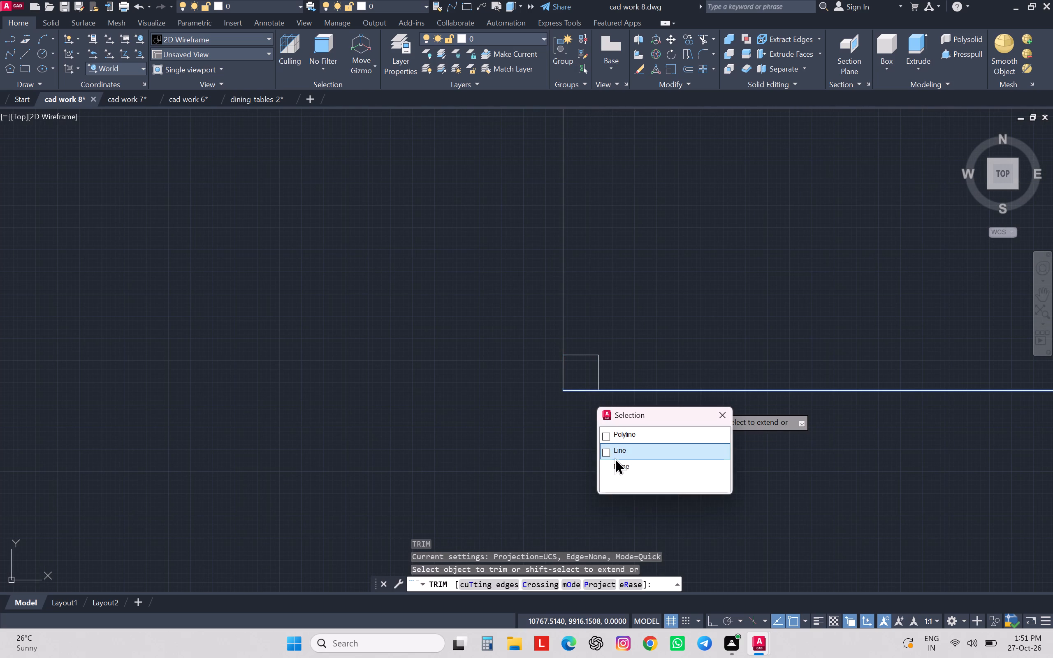
left_click(605, 452)
key("Escape")
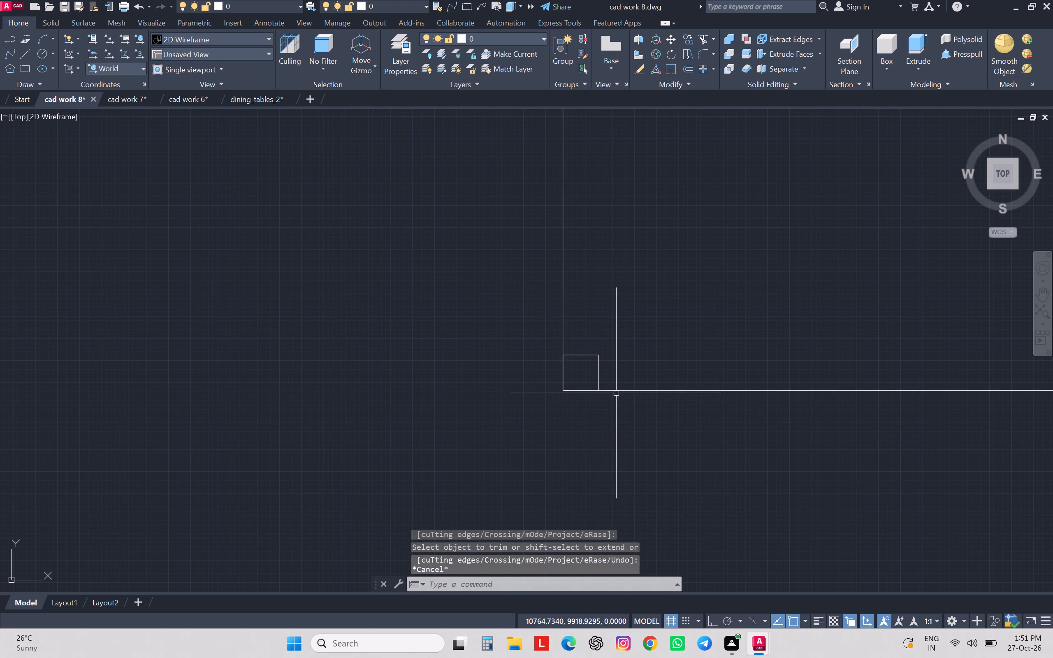
Offset the bottom outline line outward twice at 25 spacing to form the sitout steps.
left_click(616, 393)
left_click(613, 364)
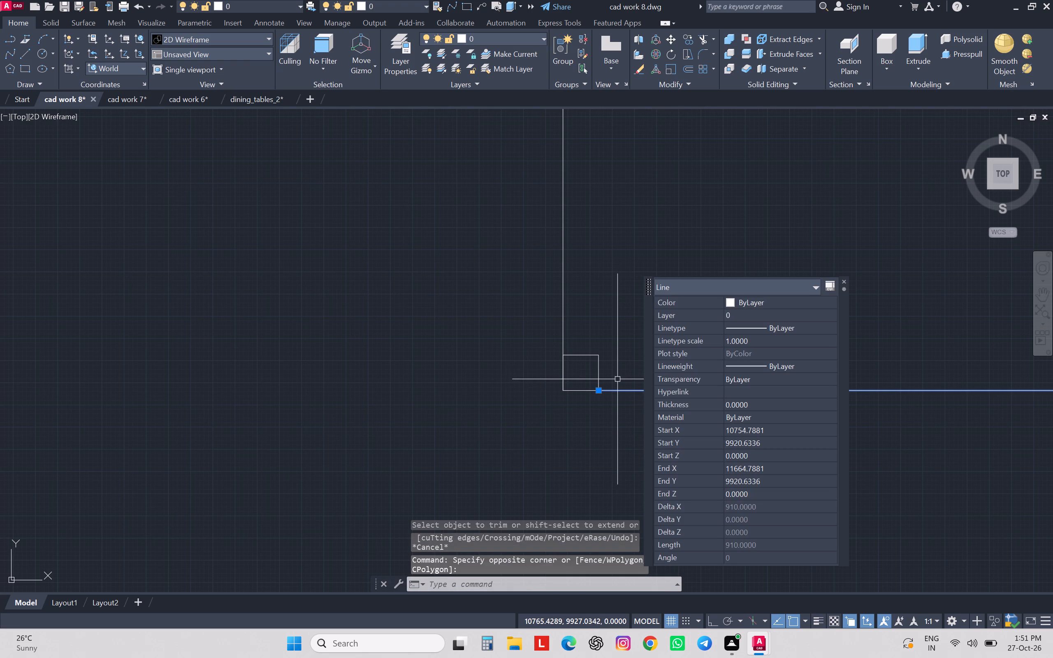
key("o")
key("Return")
type("25")
key("Return")
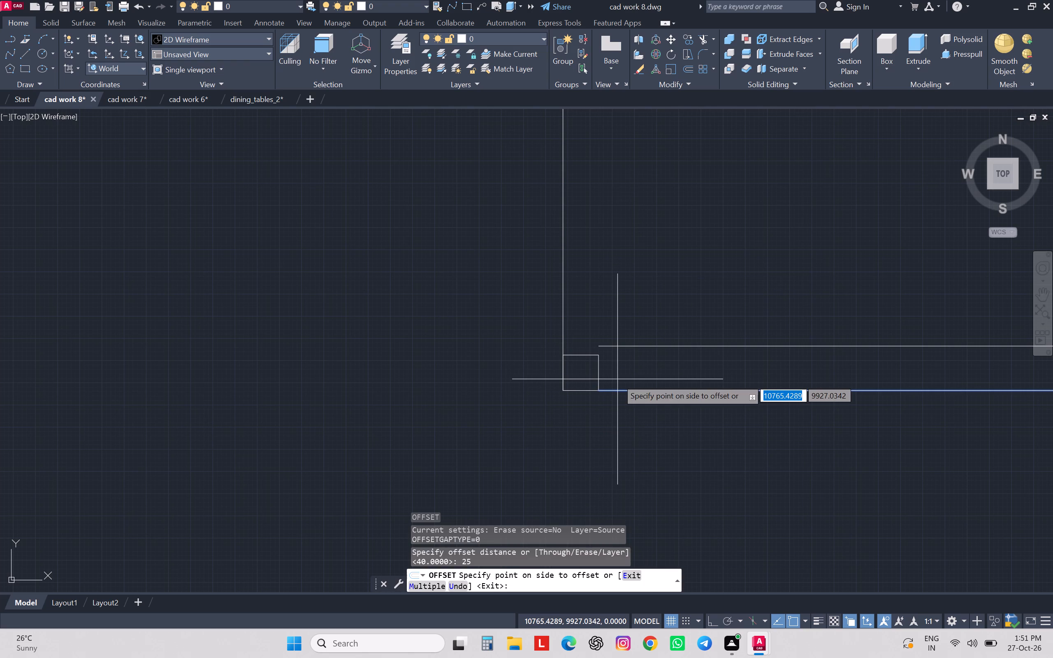
left_click(635, 460)
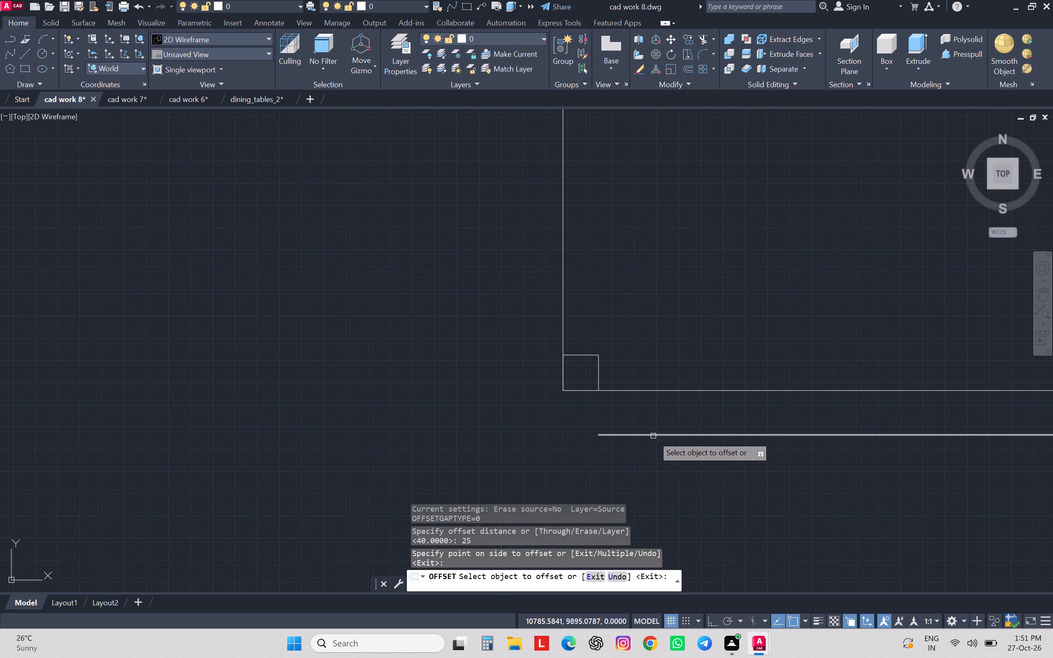
left_click(653, 436)
left_click(724, 506)
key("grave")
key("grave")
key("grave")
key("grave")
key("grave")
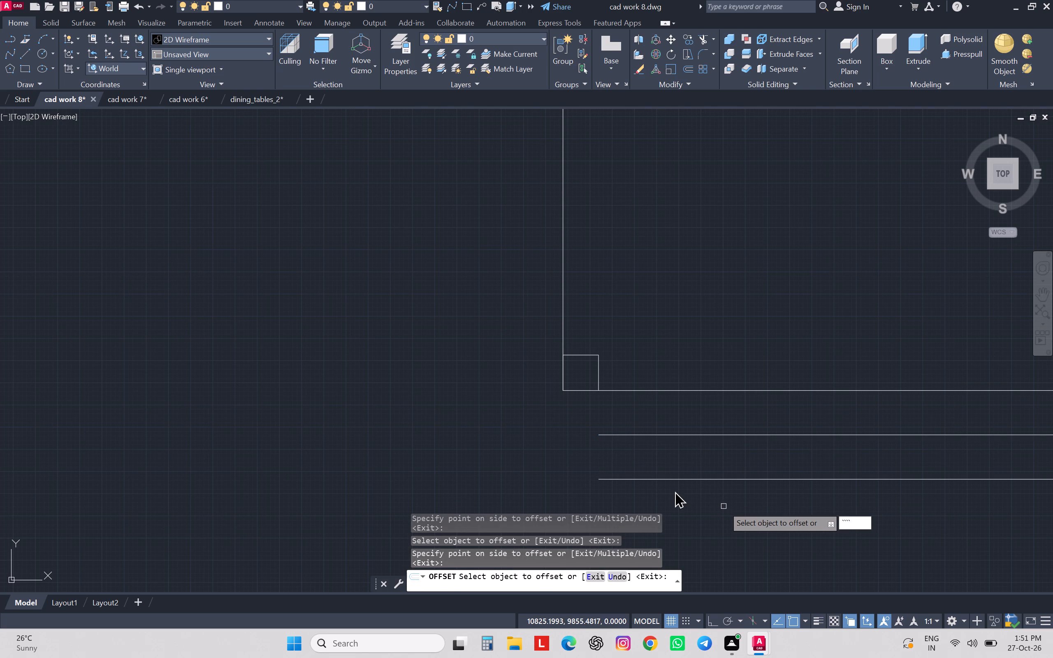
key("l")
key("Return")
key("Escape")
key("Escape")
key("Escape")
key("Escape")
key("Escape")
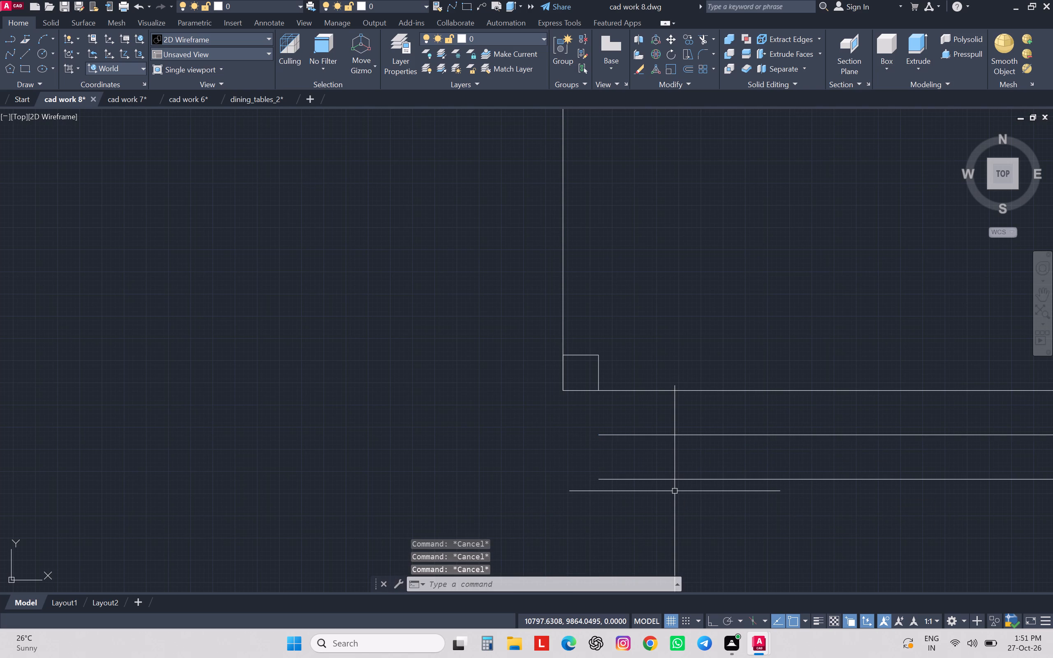
Draw a vertical line closing the steps' left end, from the outermost step line to the column square's lower-right corner.
key("l")
key("Return")
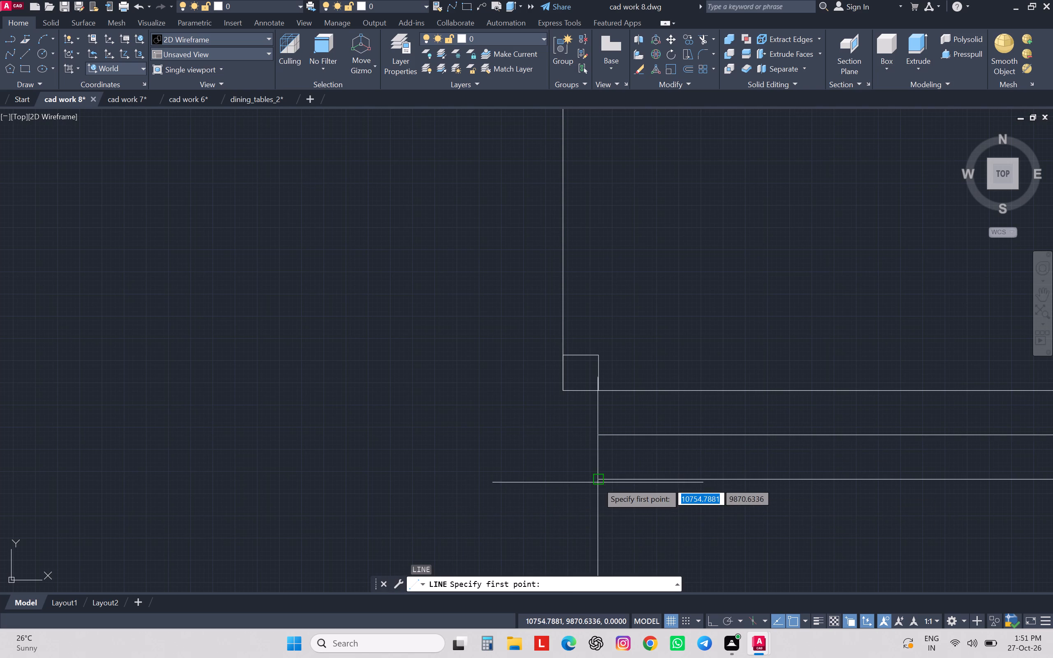
left_click(598, 482)
left_click(597, 390)
key("Escape")
Draw a vertical line closing the steps' right end, from the staircase's left wall corner down to the outermost step line.
scroll(597, 390, "up", 1)
scroll(598, 394, "down", 4)
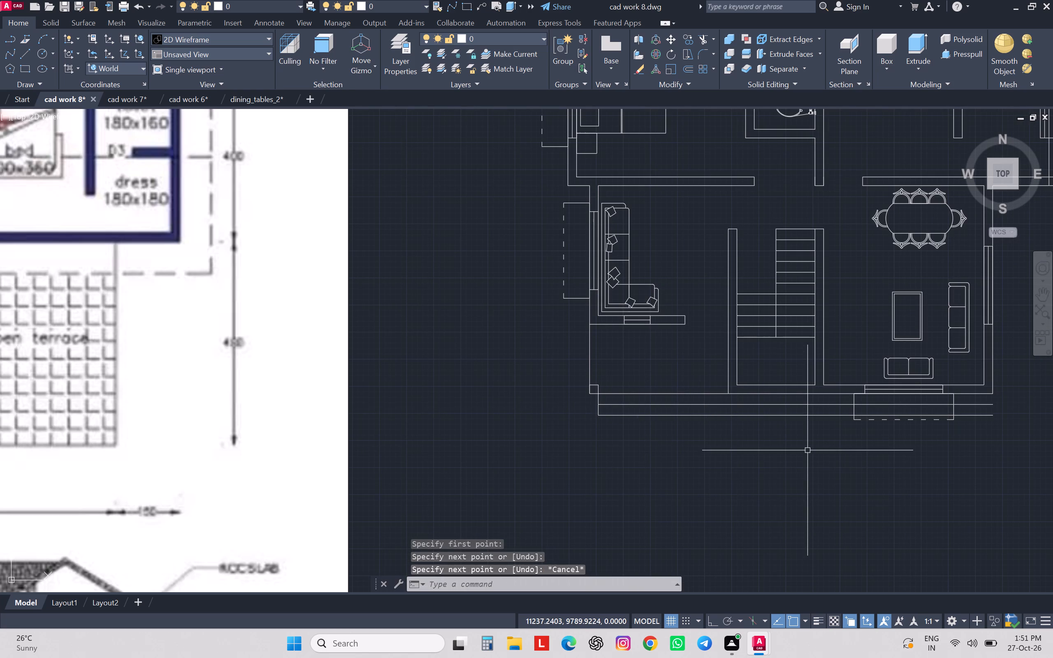
key("l")
key("Return")
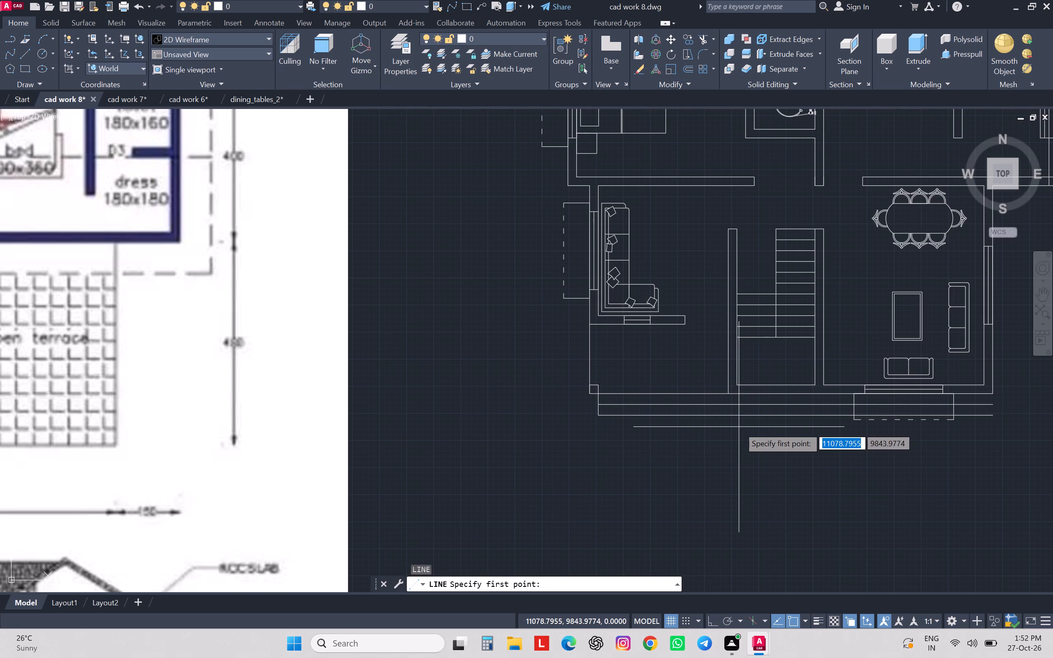
left_click(729, 394)
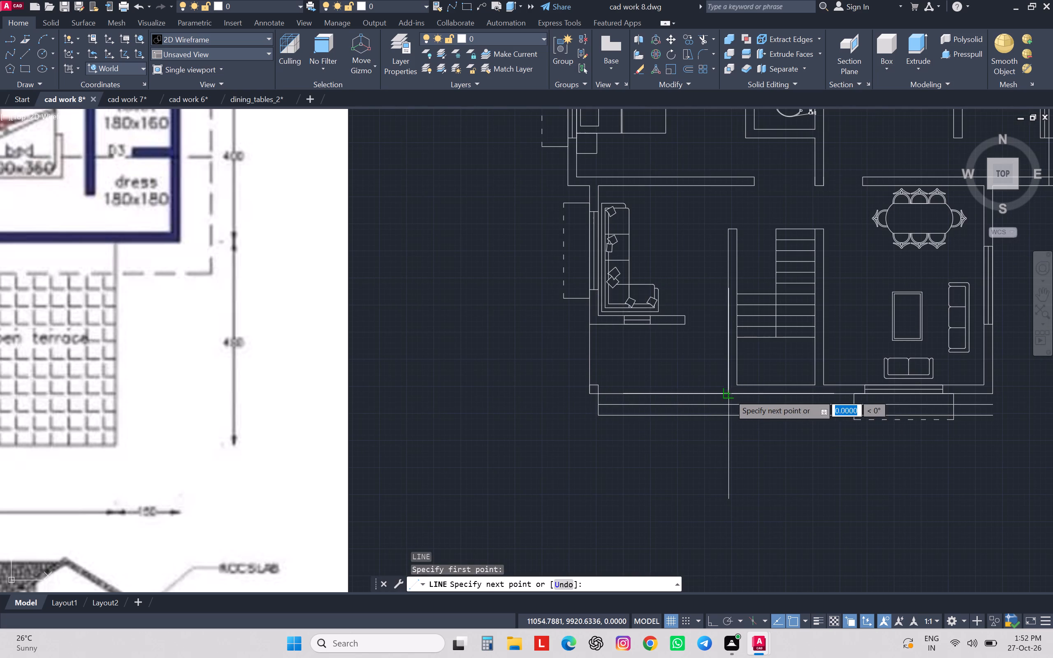
left_click(730, 414)
key("Escape")
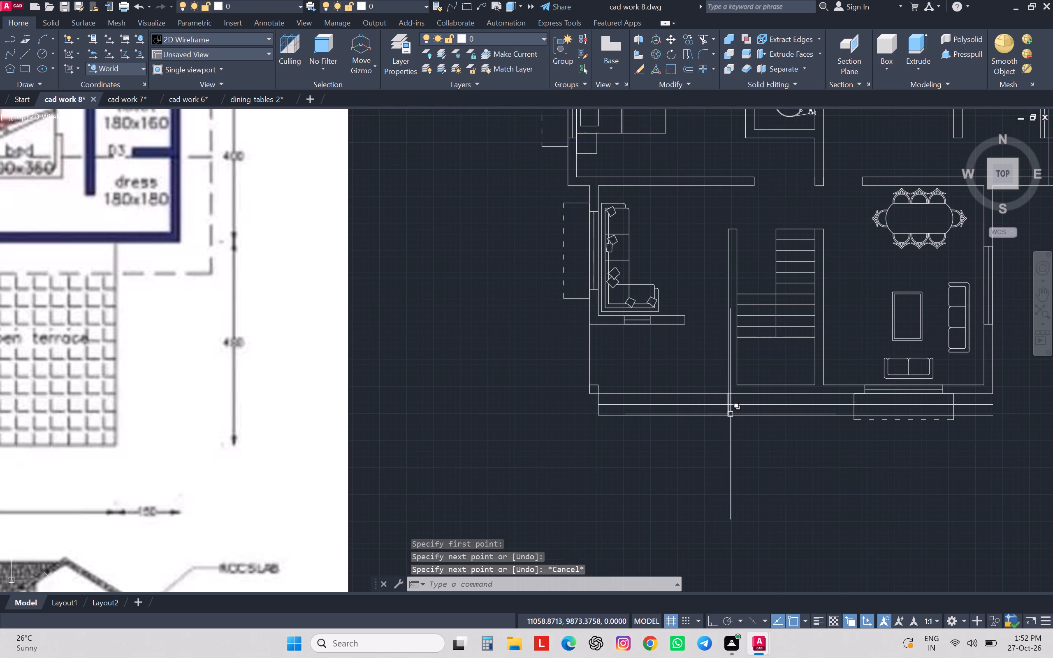
Trim both step lines between the sitout steps' right end and the dashed projection below the drawing room.
scroll(749, 407, "up", 2)
scroll(749, 407, "down", 1)
scroll(749, 407, "up", 1)
type("tr")
key("space")
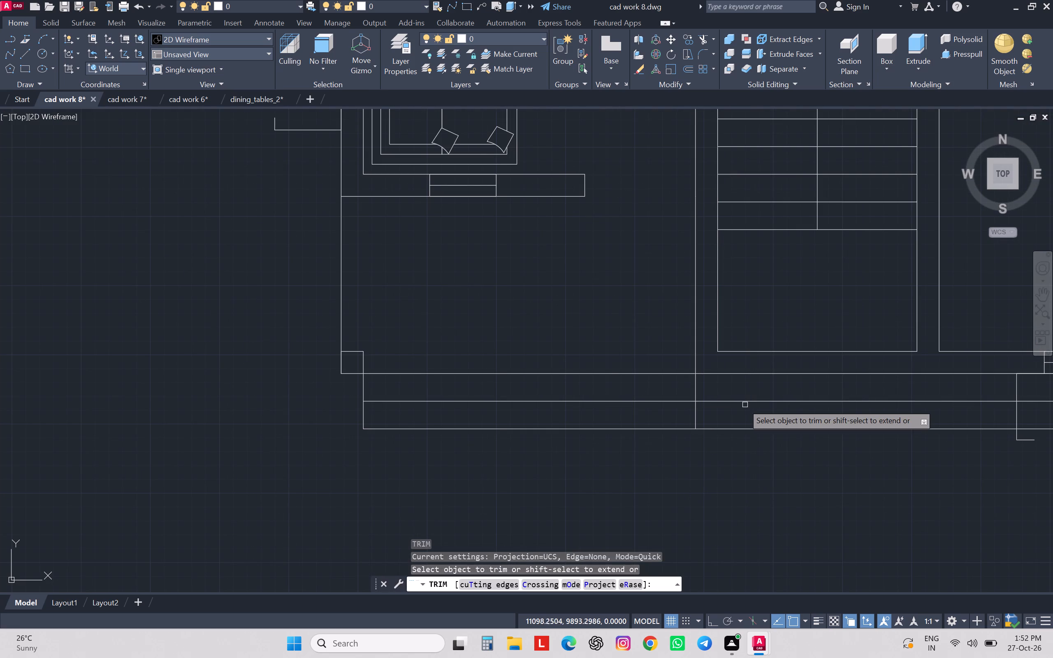
left_click(743, 396)
left_click(754, 456)
Trim the leftover step lines inside the dashed projection below the drawing room and beyond its right side.
scroll(754, 455, "up", 1)
scroll(754, 455, "down", 2)
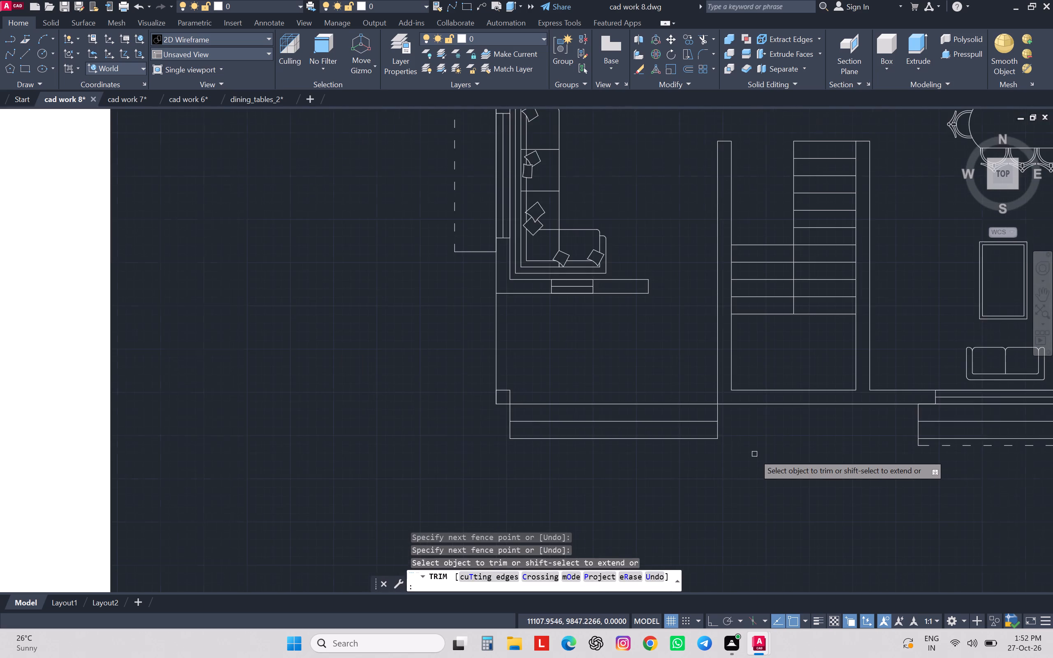
scroll(754, 454, "down", 3)
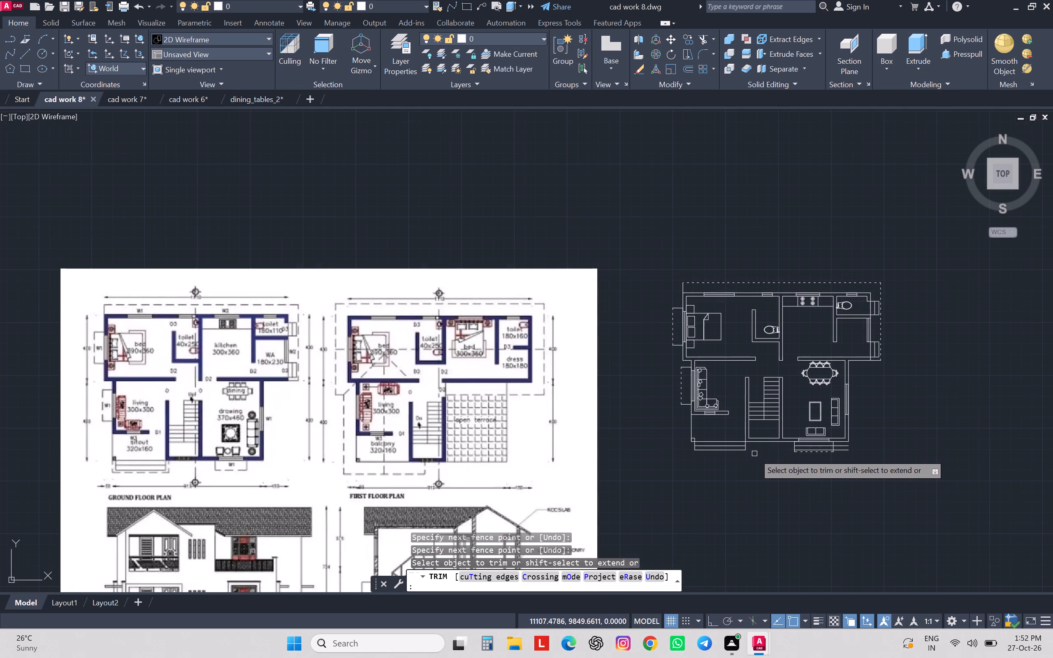
middle_click_drag(754, 454, 669, 450)
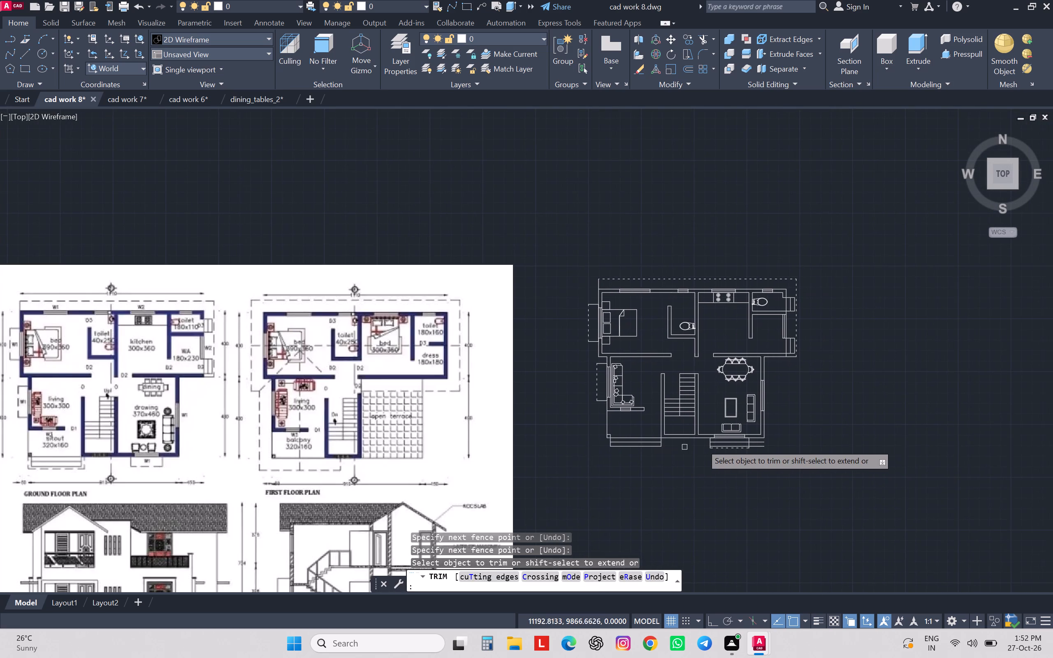
scroll(716, 442, "up", 2)
left_click(825, 442)
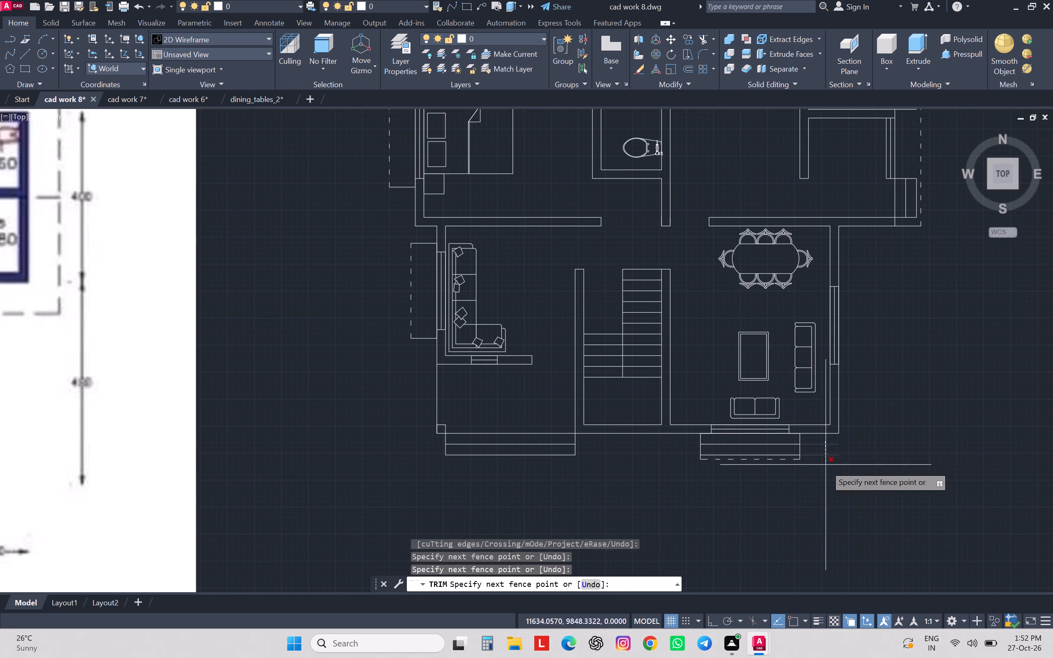
left_click(826, 466)
left_click(776, 442)
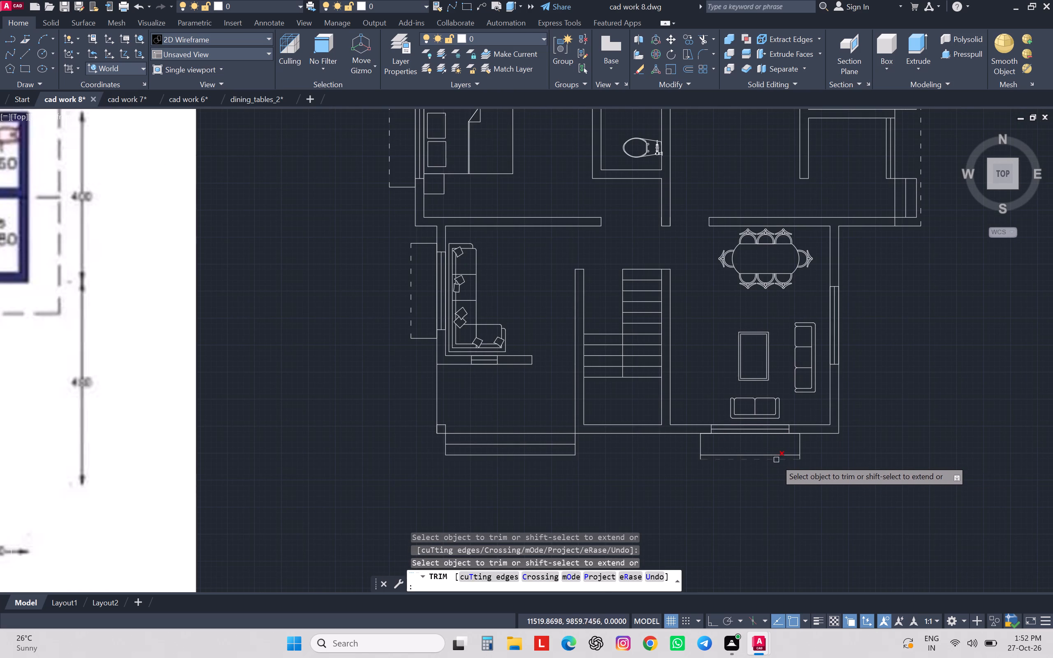
left_click(776, 455)
scroll(801, 468, "down", 3)
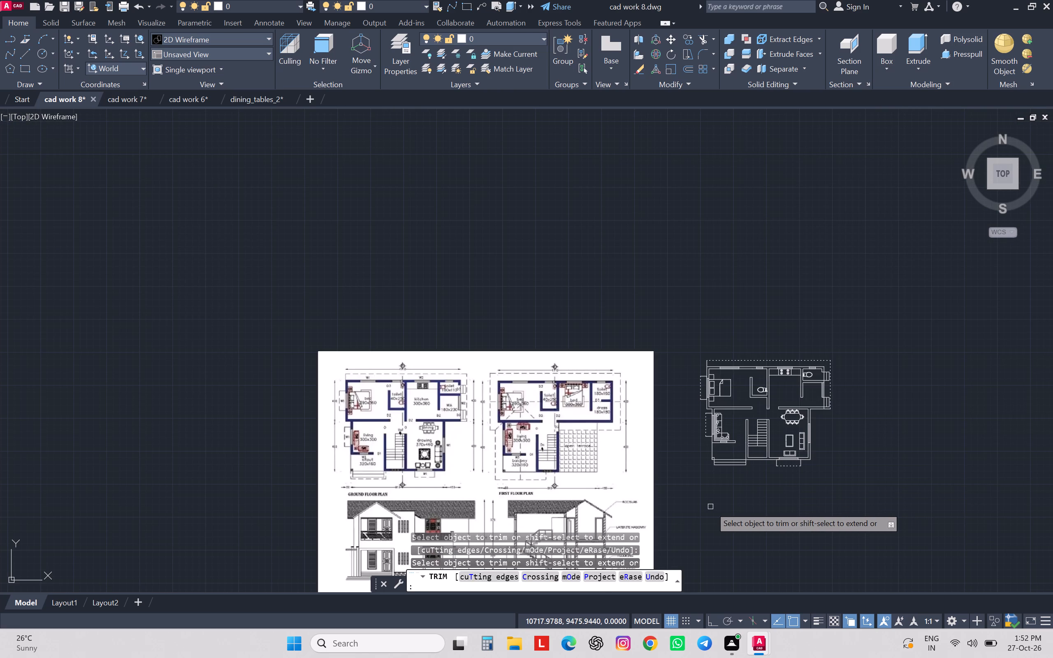
scroll(710, 507, "up", 1)
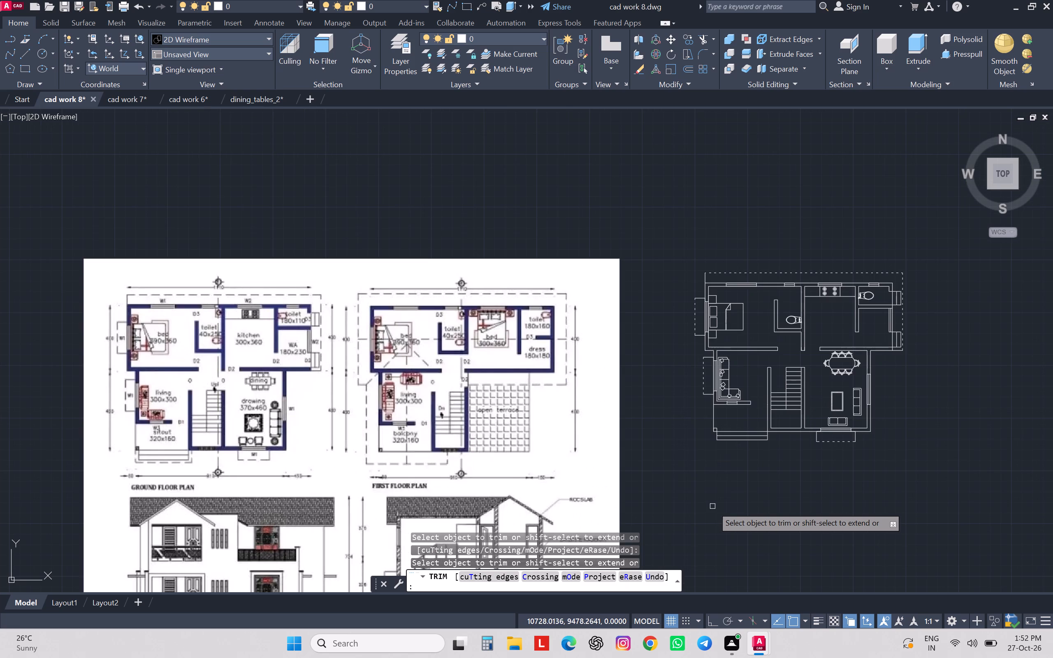
key("Escape")
key("Escape")
key("Escape")
key("Escape")
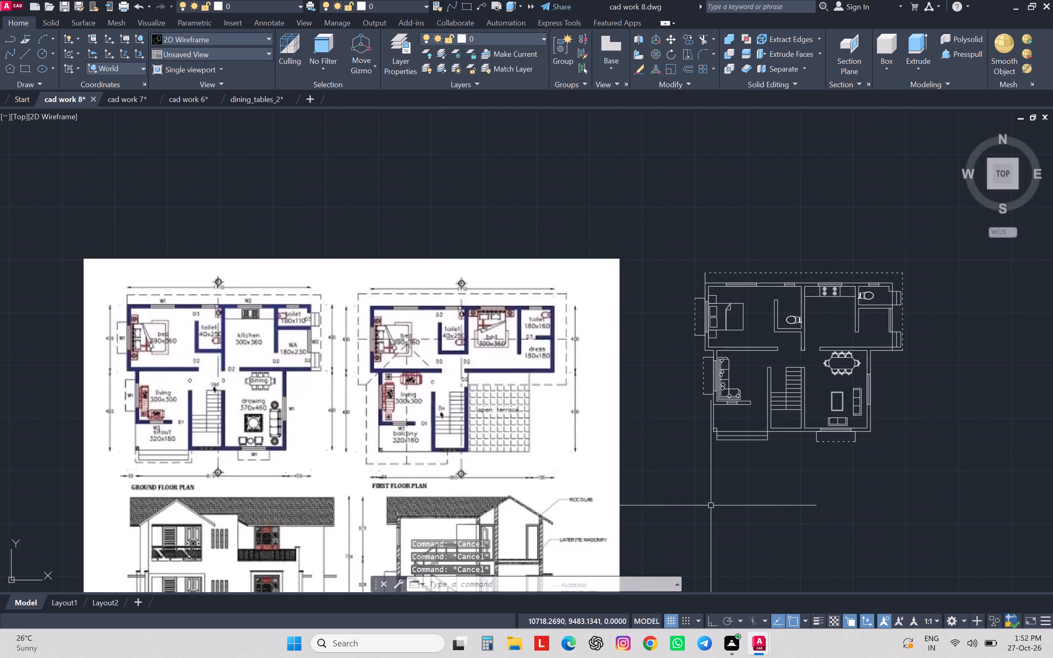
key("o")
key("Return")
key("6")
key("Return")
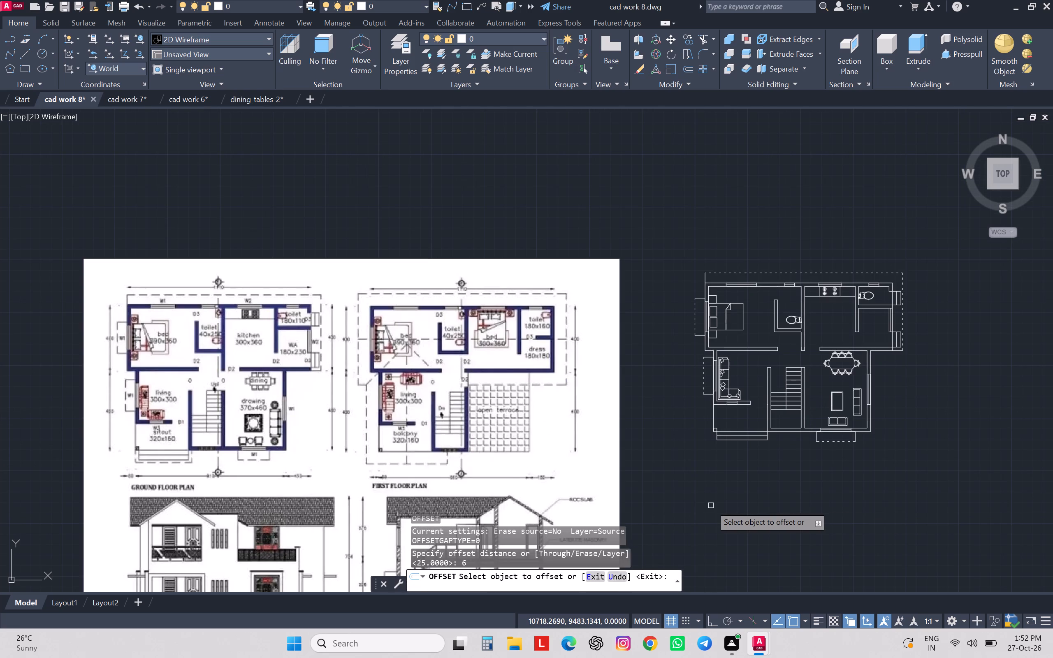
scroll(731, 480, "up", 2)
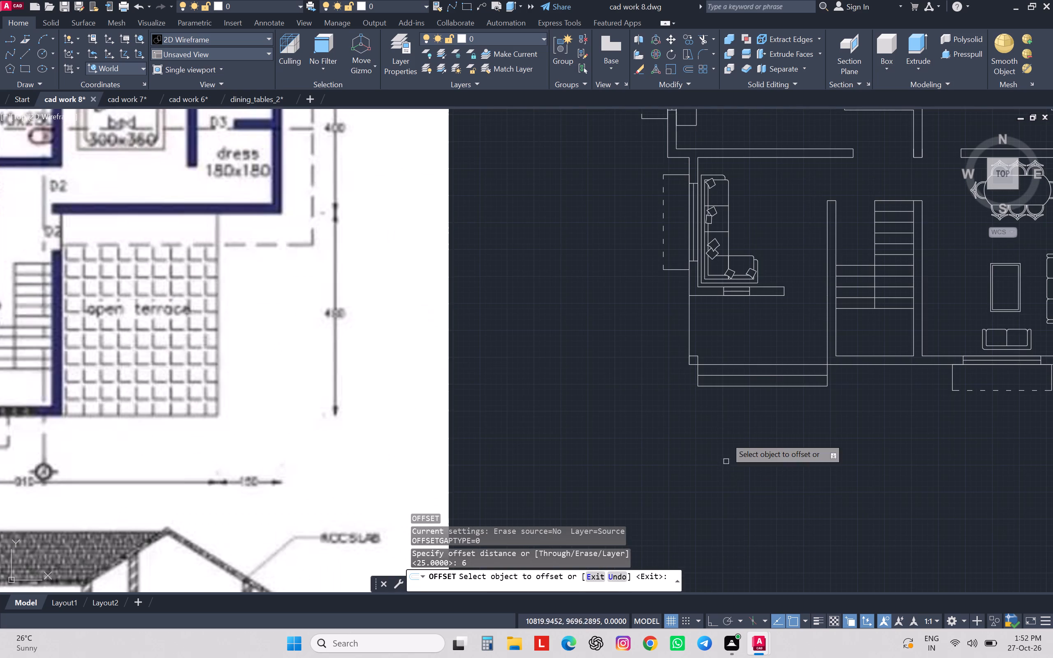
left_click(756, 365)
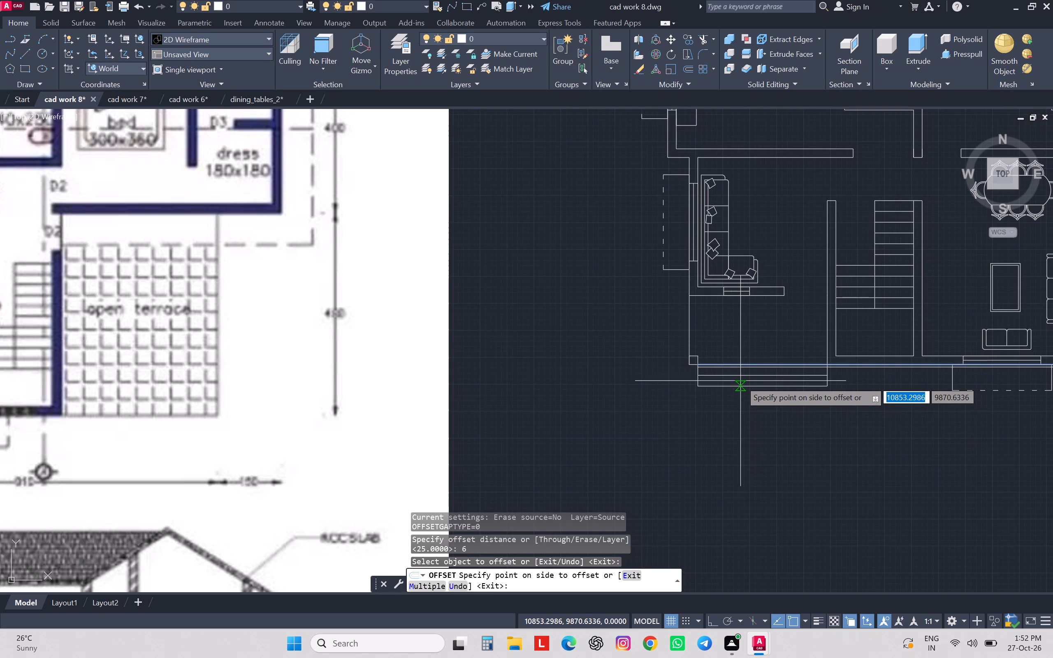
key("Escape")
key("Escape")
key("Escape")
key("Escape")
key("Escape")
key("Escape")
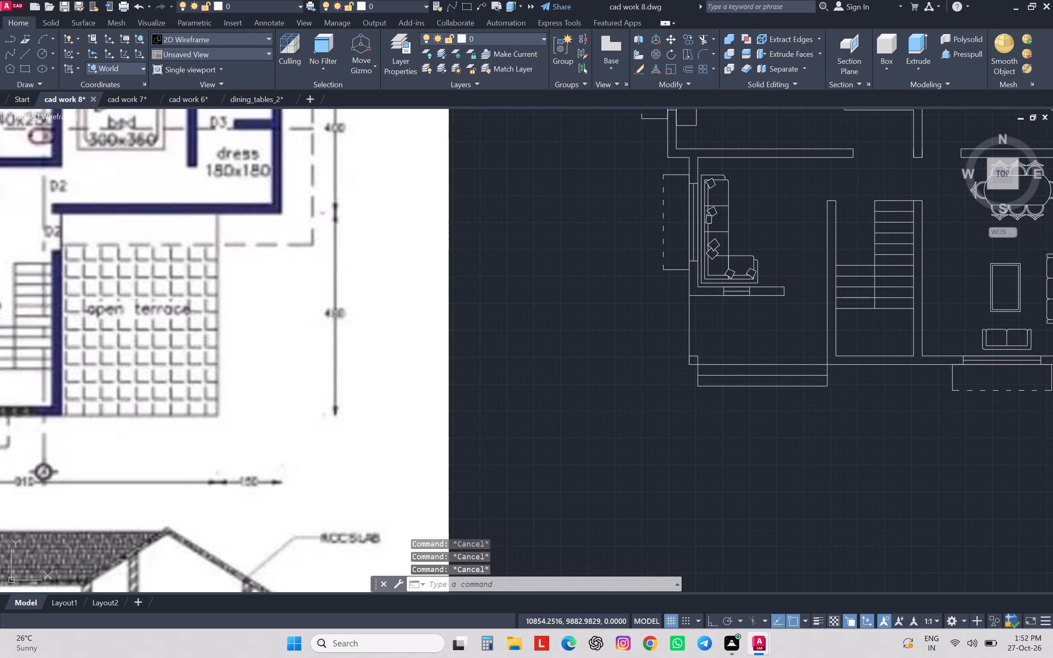
Offset the bottom outline line outward by 60, beyond the sitout steps.
key("o")
key("Return")
type("60")
key("Return")
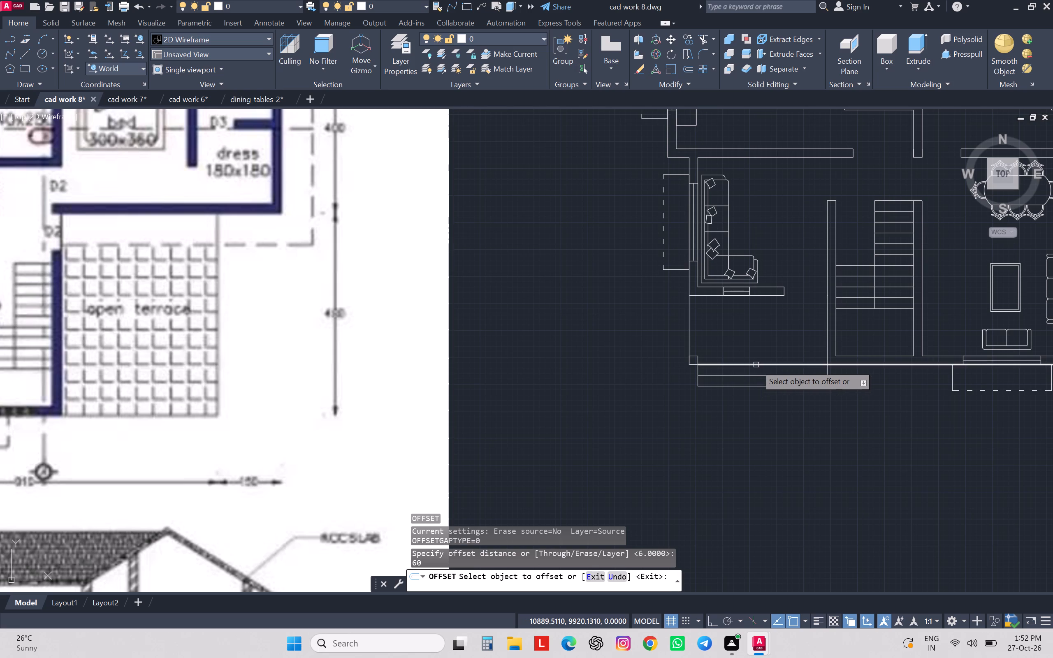
left_click(756, 365)
left_click(775, 441)
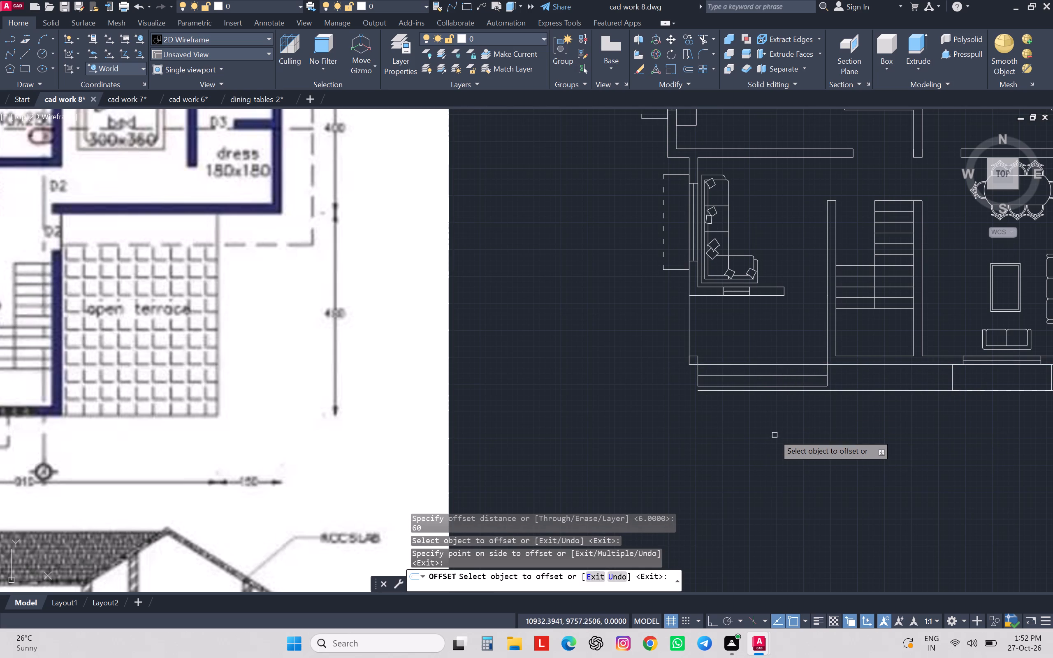
scroll(774, 432, "down", 1)
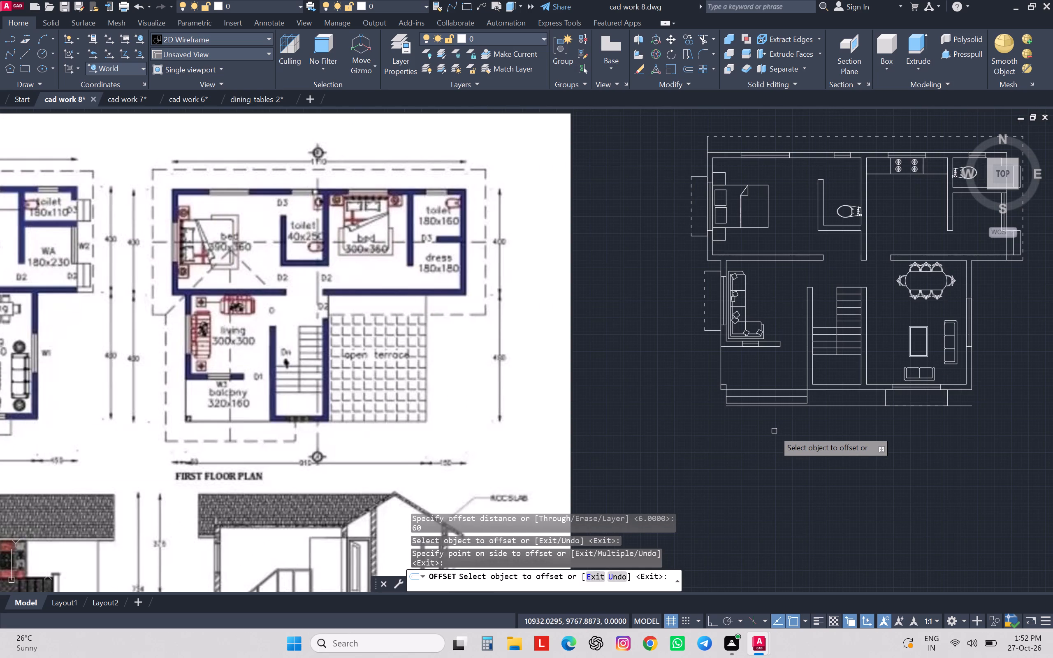
scroll(774, 431, "down", 2)
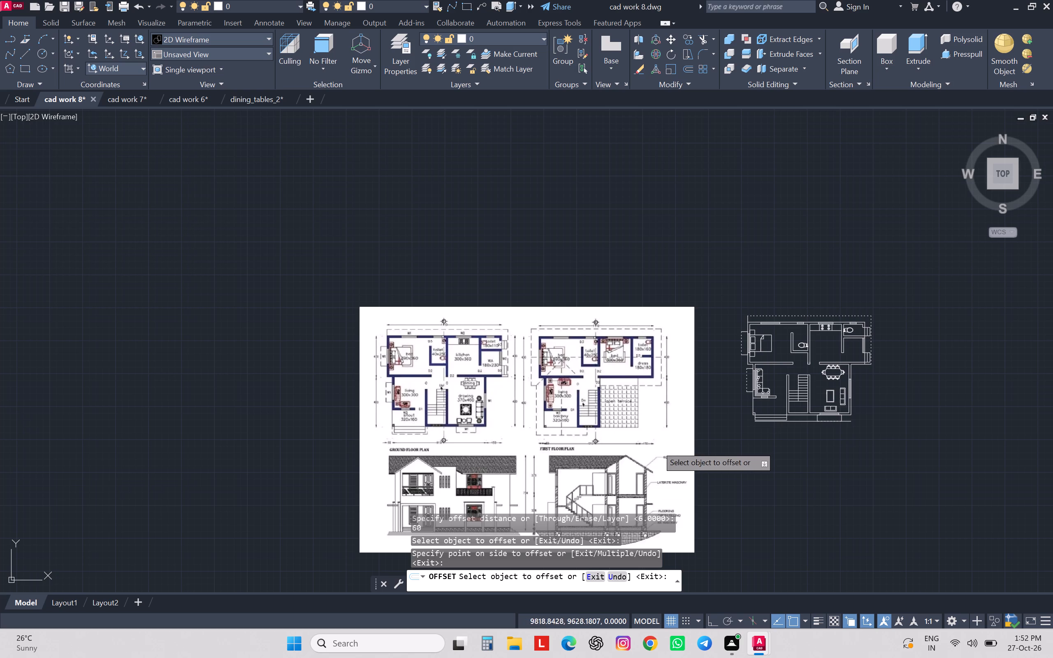
key("Escape")
key("Escape")
key("Escape")
Fillet the offset line into corners with the sitout's left outline line and the right face of the staircase's left wall.
key("f")
key("Return")
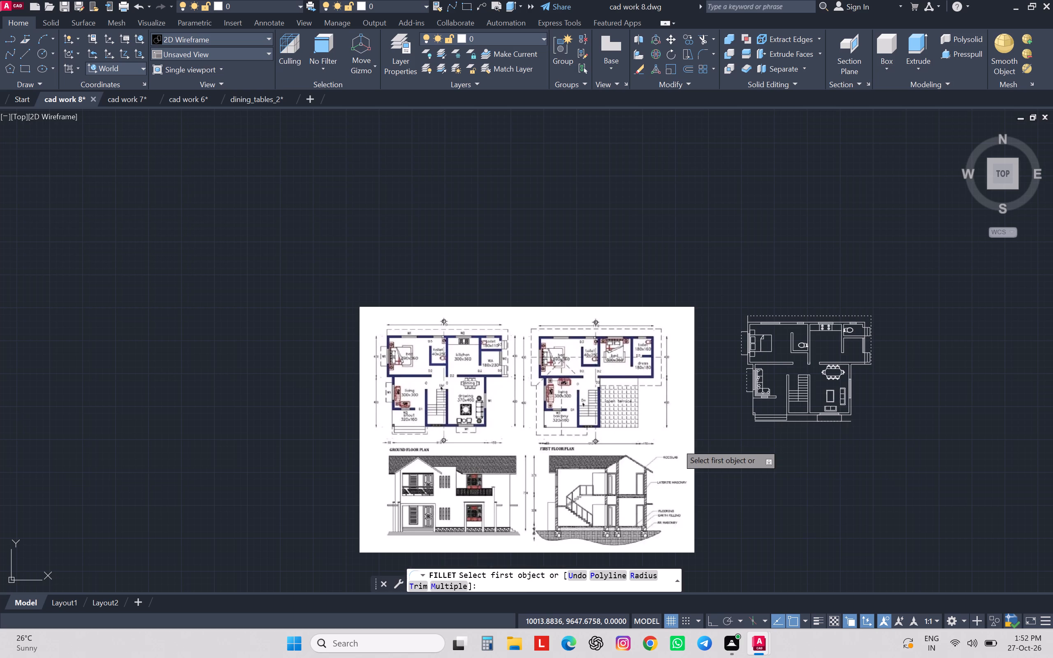
scroll(684, 396, "up", 3)
scroll(684, 396, "down", 1)
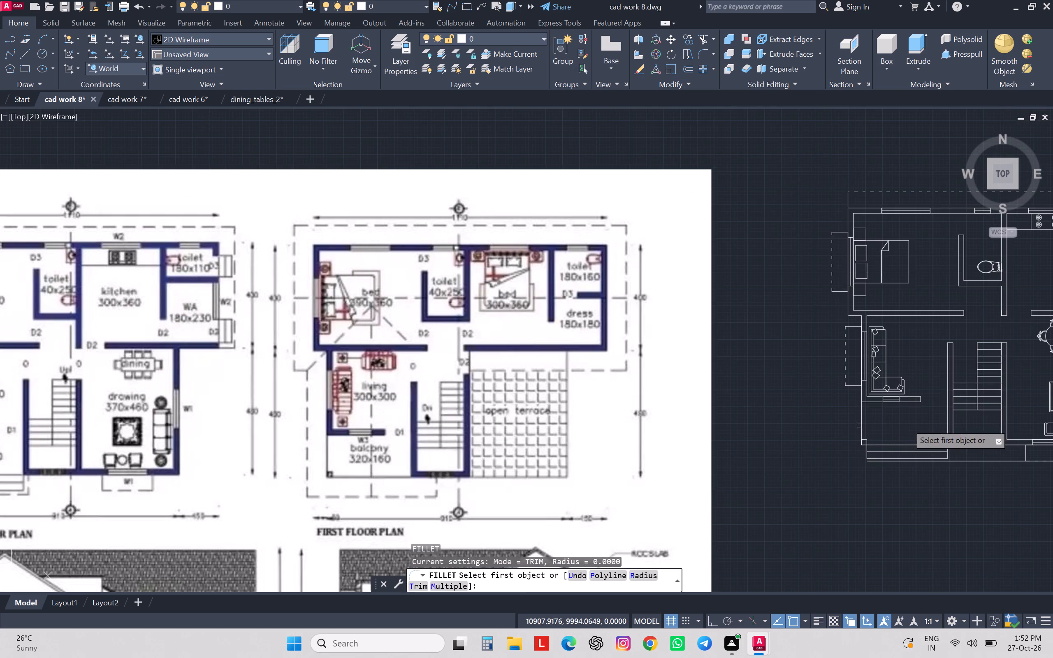
middle_click_drag(905, 422, 801, 395)
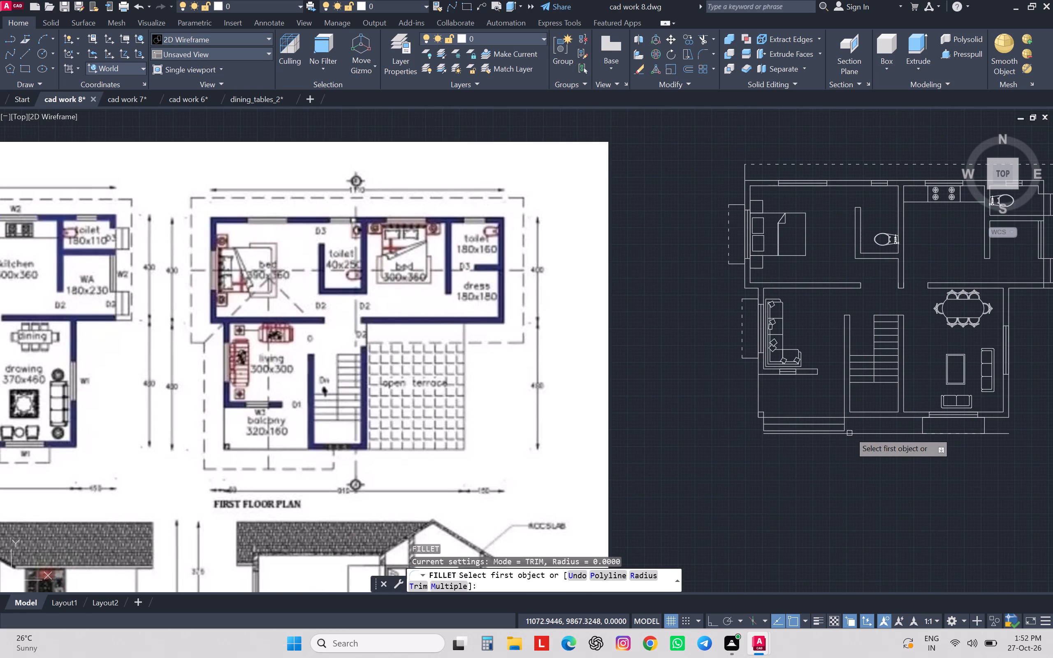
left_click(849, 432)
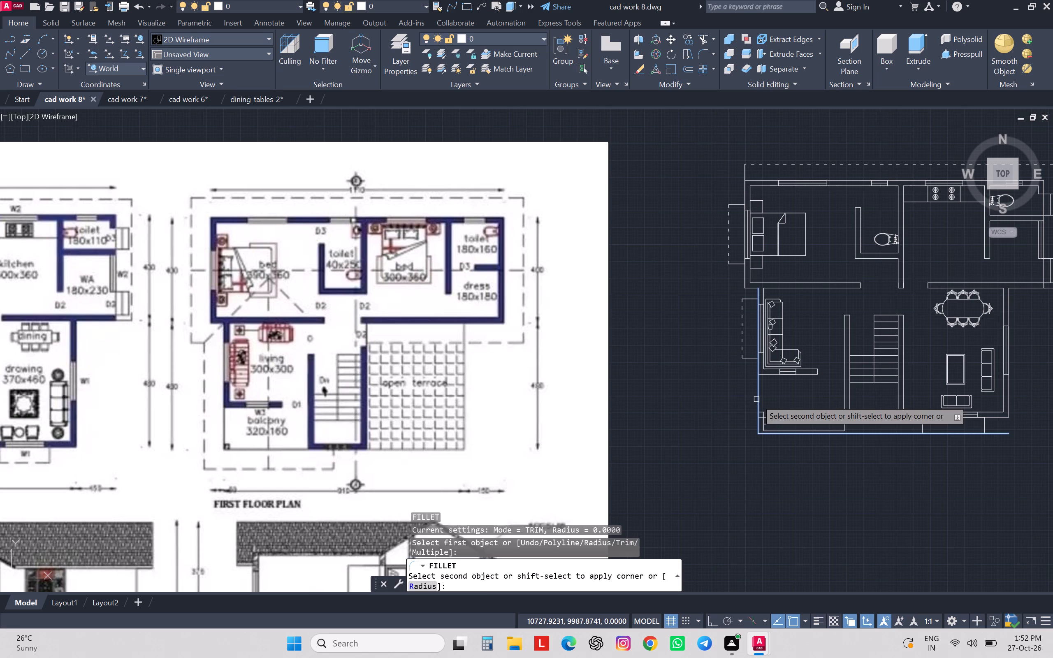
left_click(756, 399)
key("space")
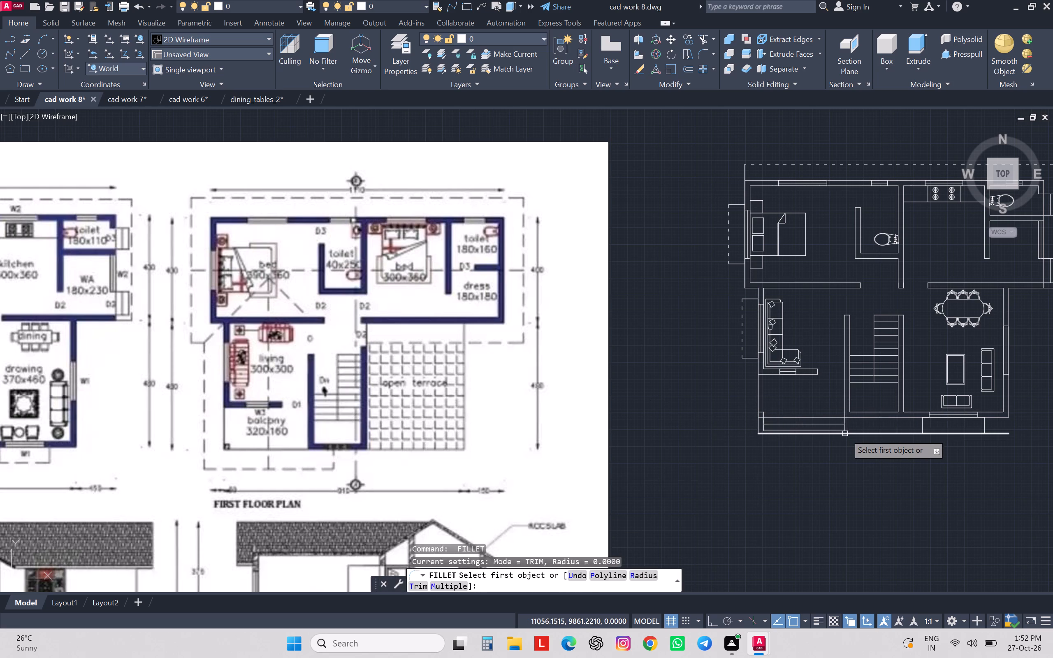
scroll(844, 431, "up", 3)
left_click(840, 441)
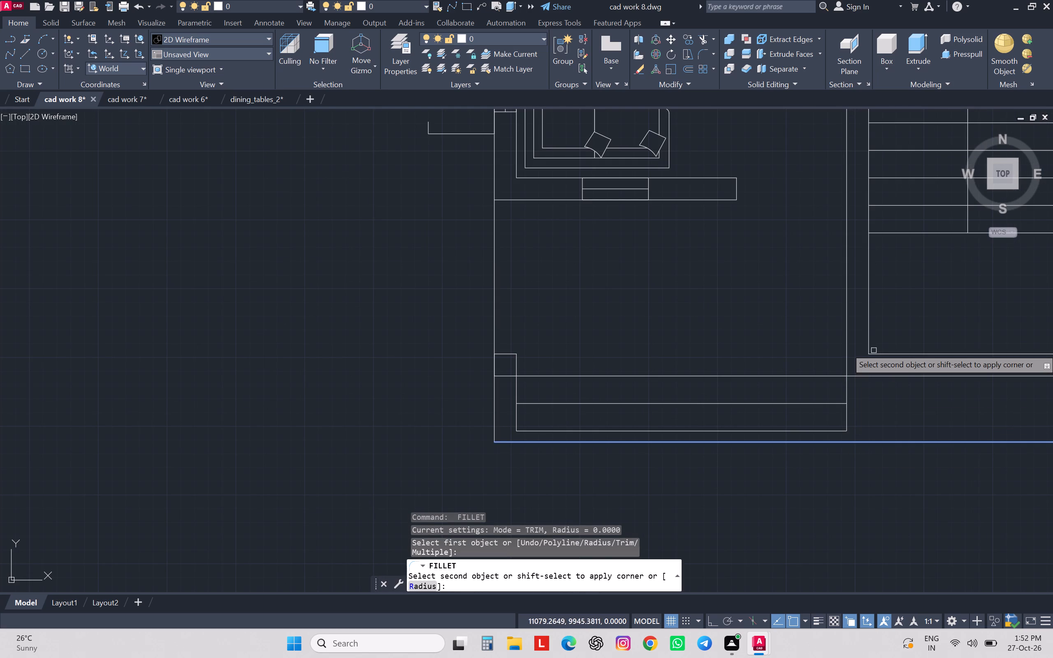
left_click(867, 348)
key("Escape")
key("Escape")
Compare the new outline around the sitout steps with the ground floor plan in the reference image.
scroll(885, 411, "down", 1)
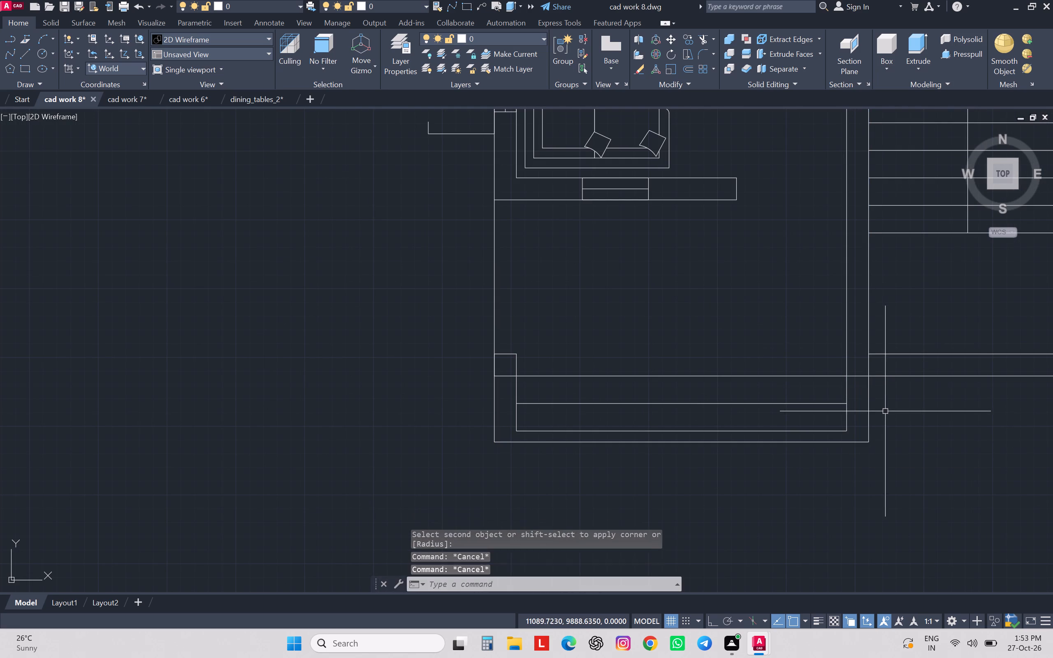
scroll(841, 445, "down", 2)
middle_click_drag(789, 461, 806, 452)
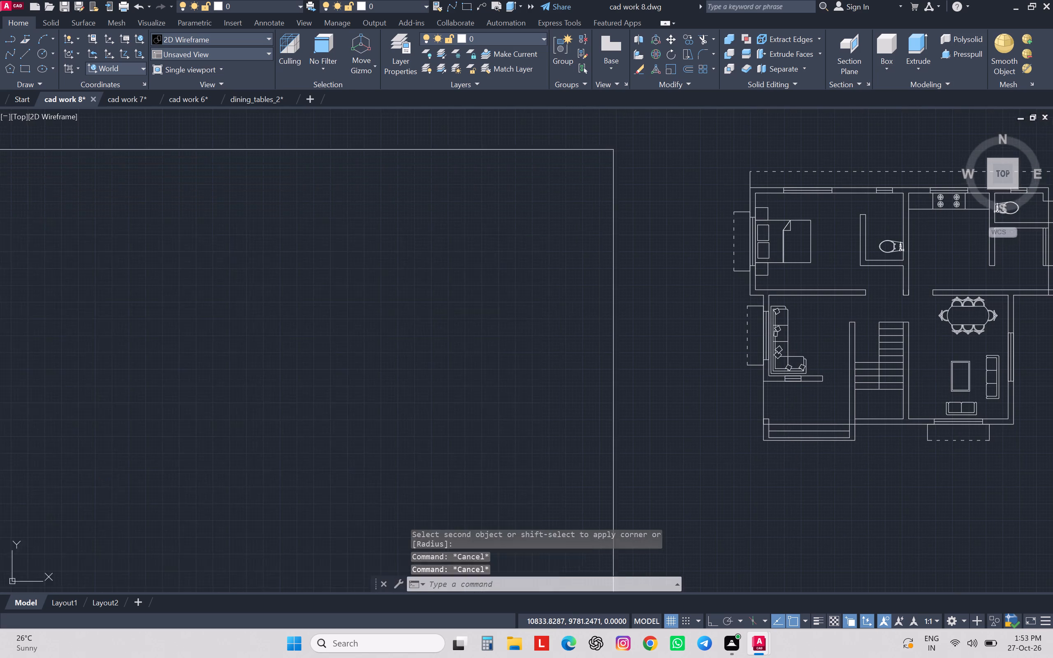
middle_click_drag(806, 452, 871, 391)
scroll(871, 391, "down", 3)
scroll(650, 425, "down", 1)
scroll(602, 425, "up", 2)
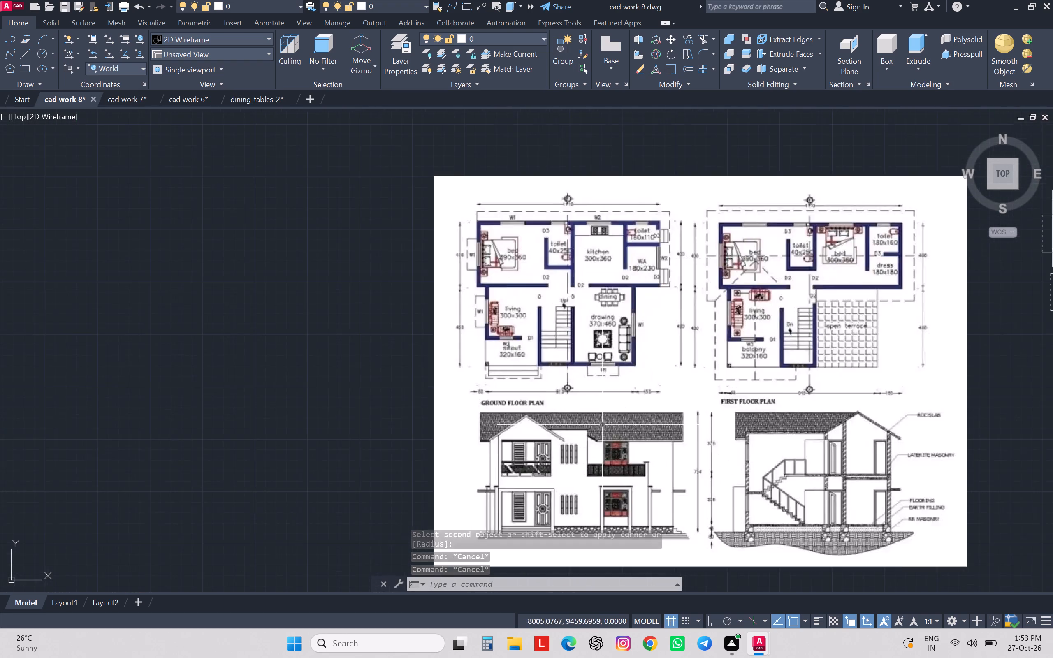
scroll(602, 425, "up", 1)
scroll(602, 425, "down", 2)
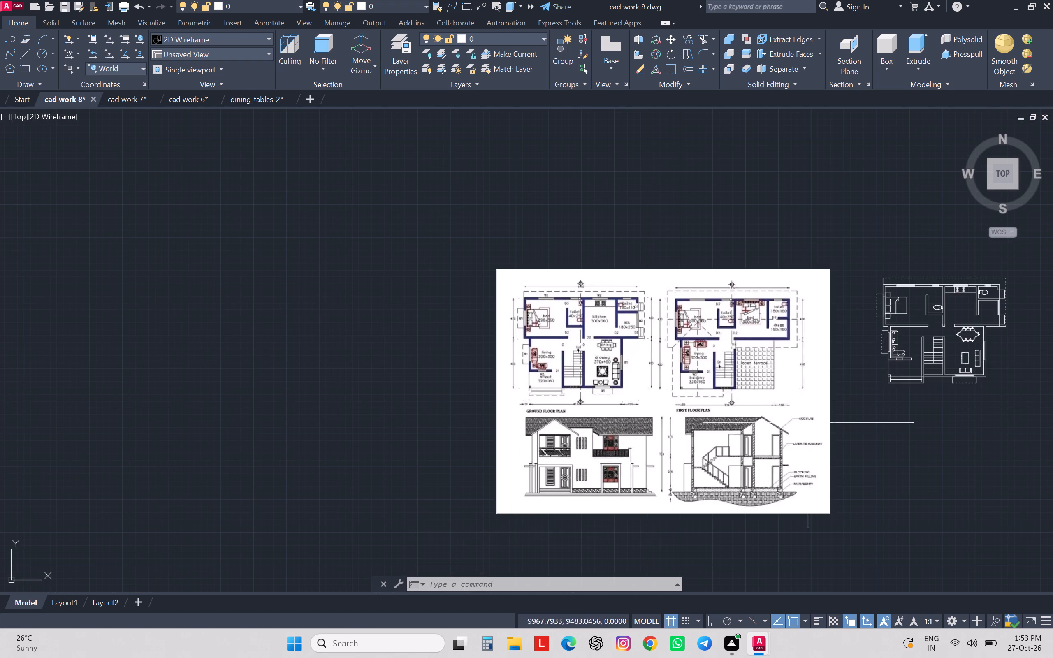
middle_click_drag(862, 433, 664, 433)
scroll(723, 387, "up", 4)
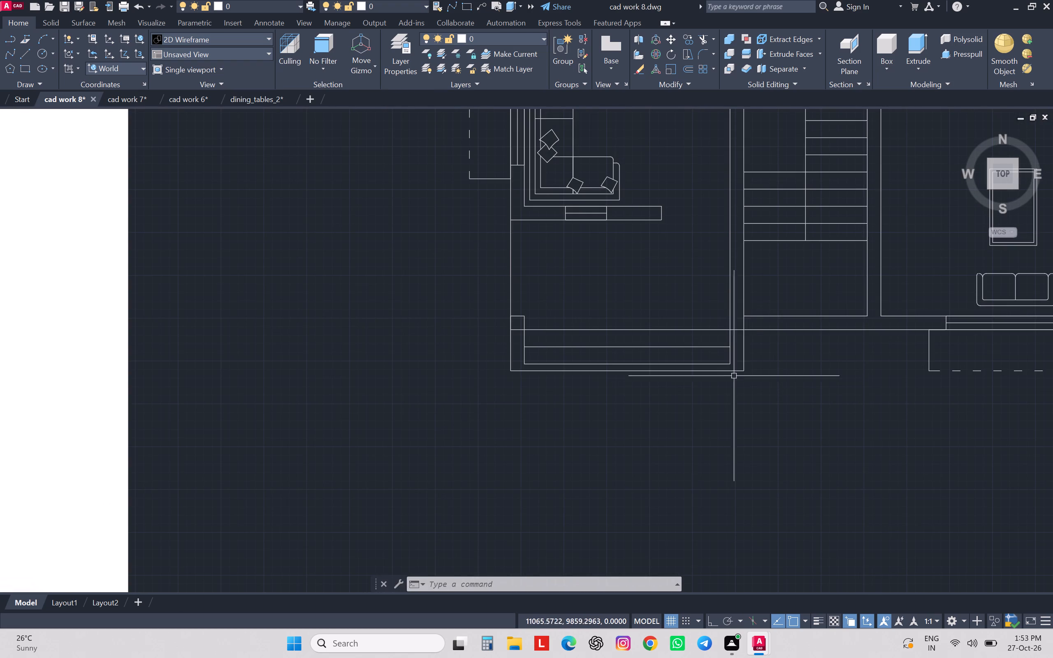
Trim the extended staircase wall line between the wall's inner corner and the bottom outline line.
left_click(756, 360)
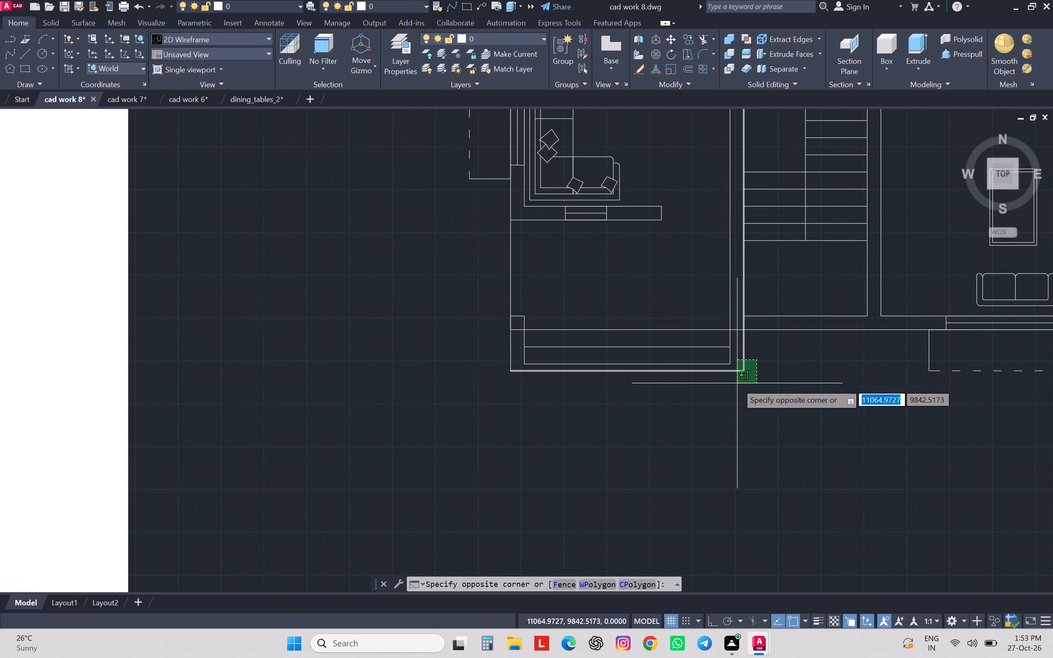
key("Escape")
key("t")
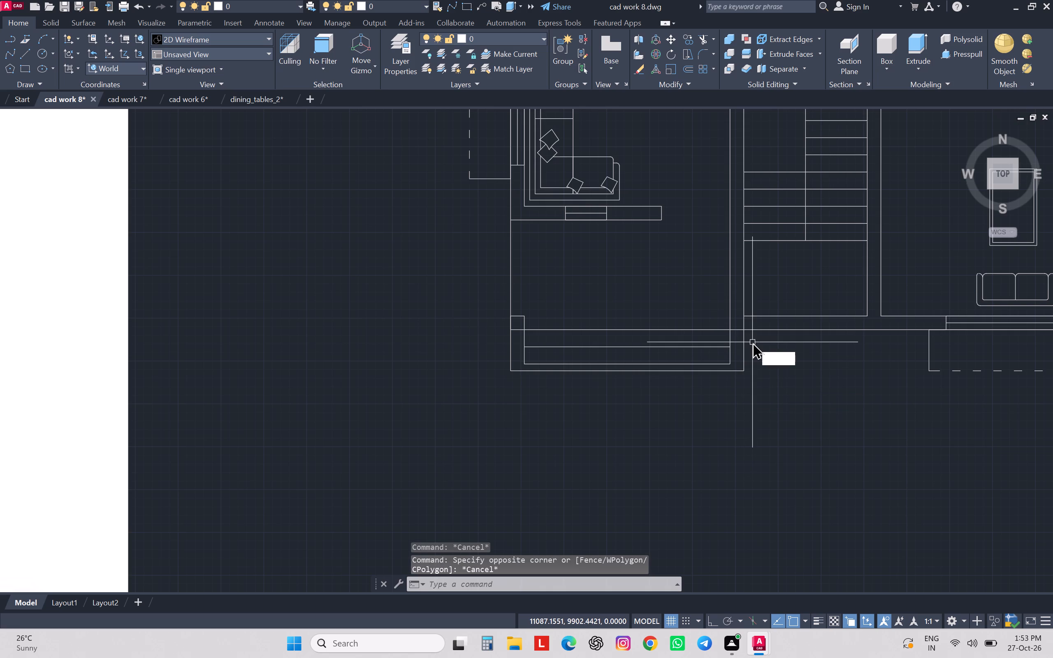
type("r")
key("space")
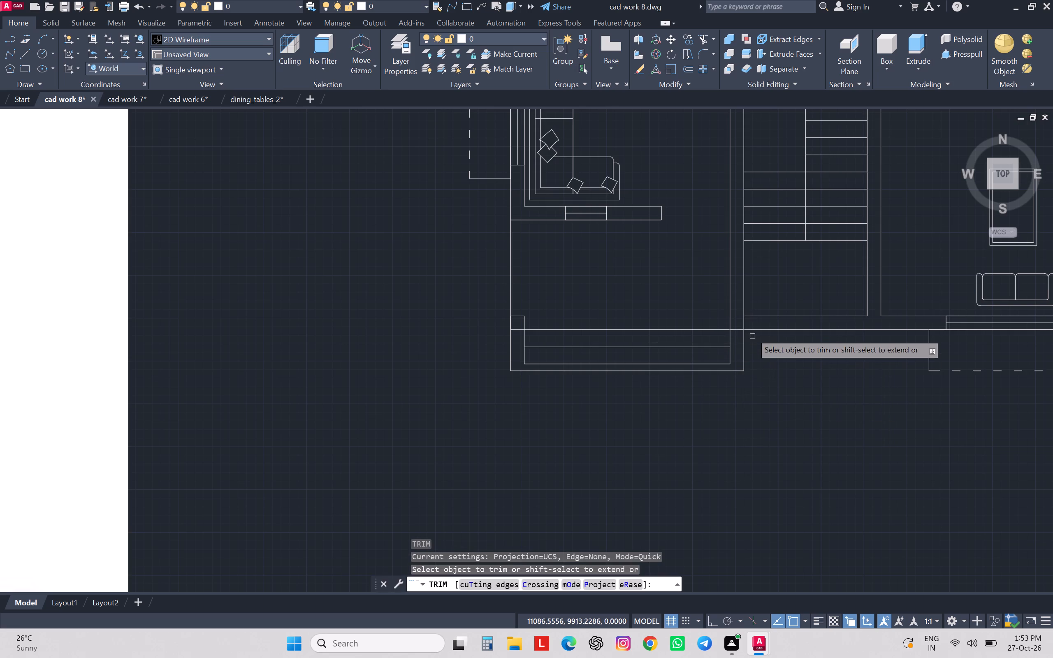
left_click(744, 325)
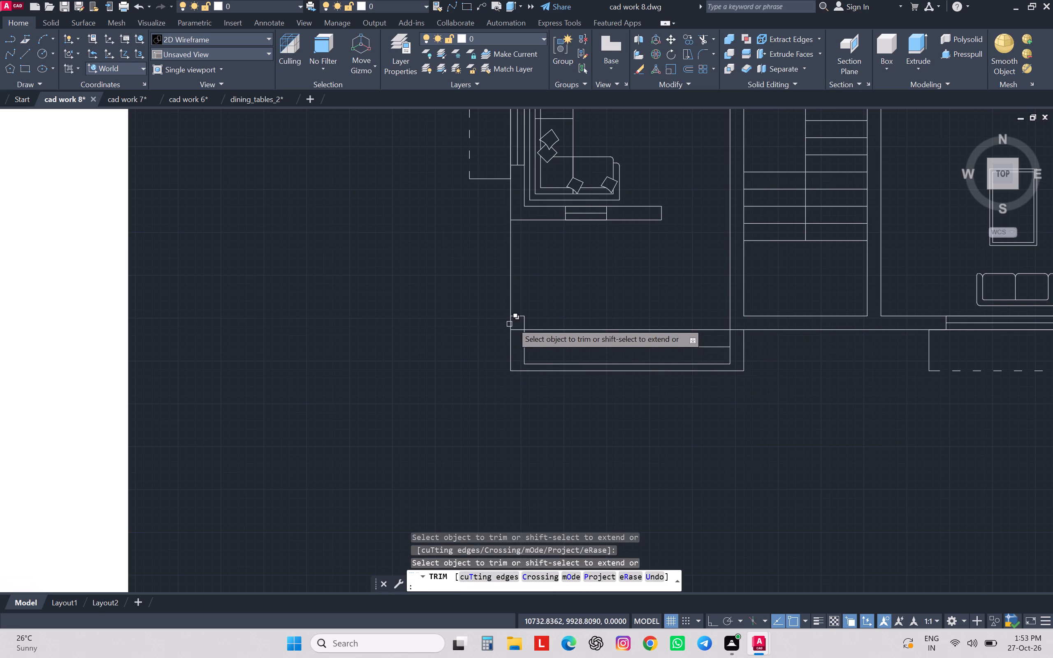
key("Escape")
Trim the sitout's left outline line where it overlaps the column square, choosing the line instead of the polyline.
left_click(510, 342)
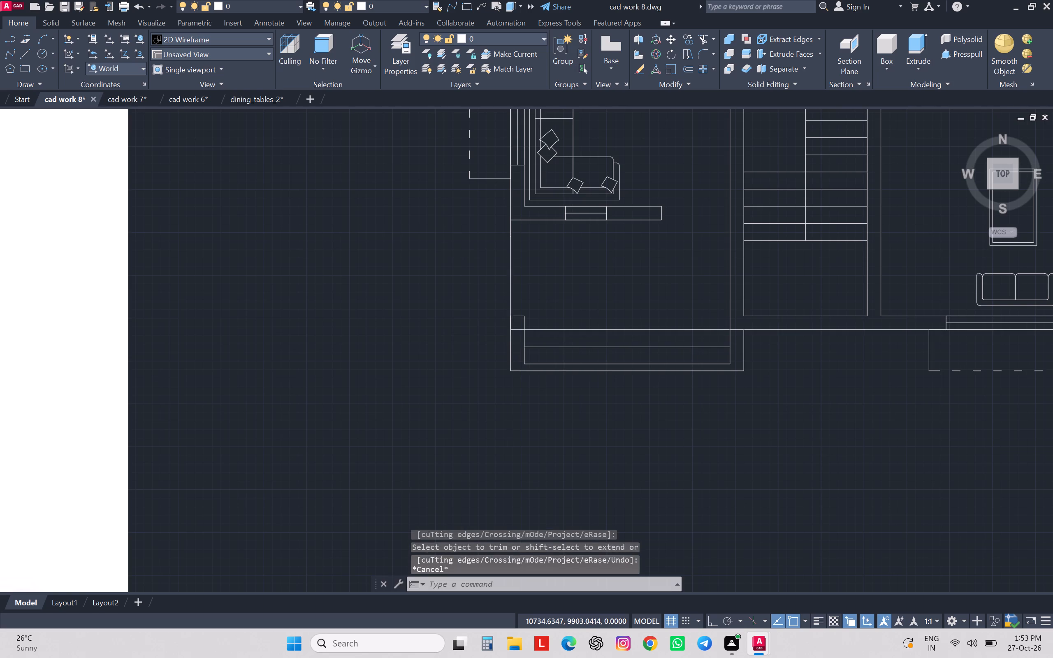
key("Escape")
key("Escape")
key("Escape")
type("tr")
key("space")
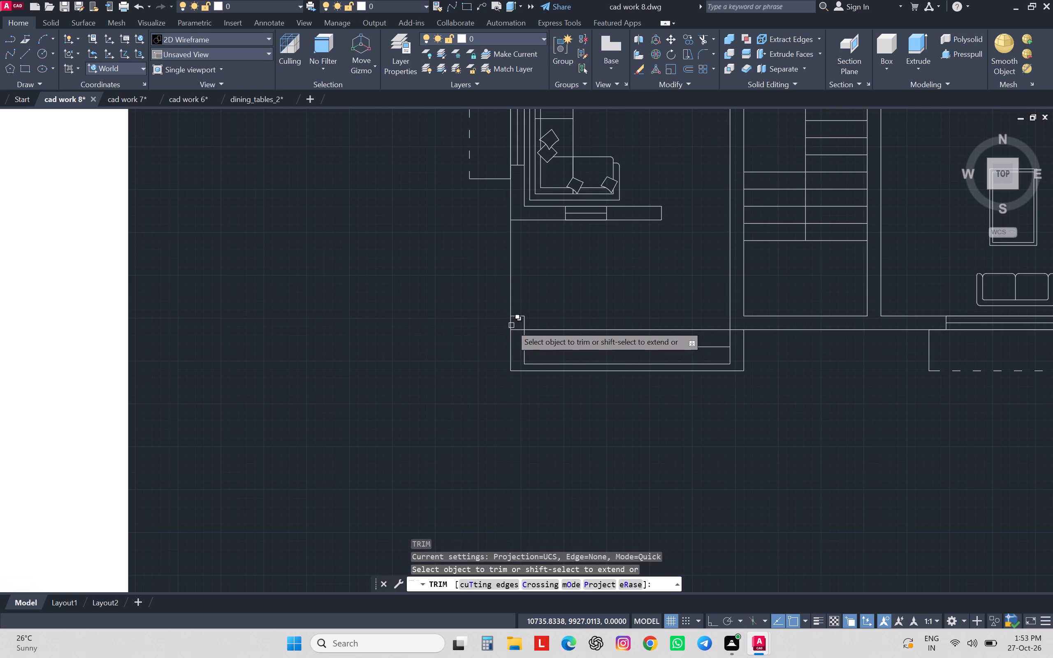
left_click(511, 325)
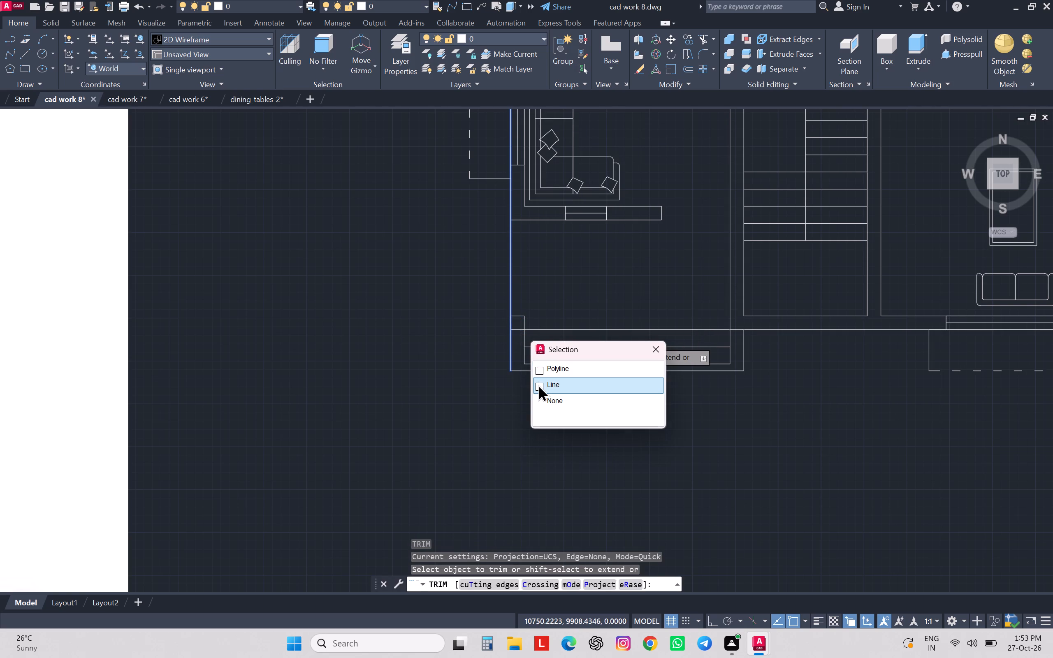
left_click(538, 385)
key("Escape")
key("Escape")
key("Escape")
key("Escape")
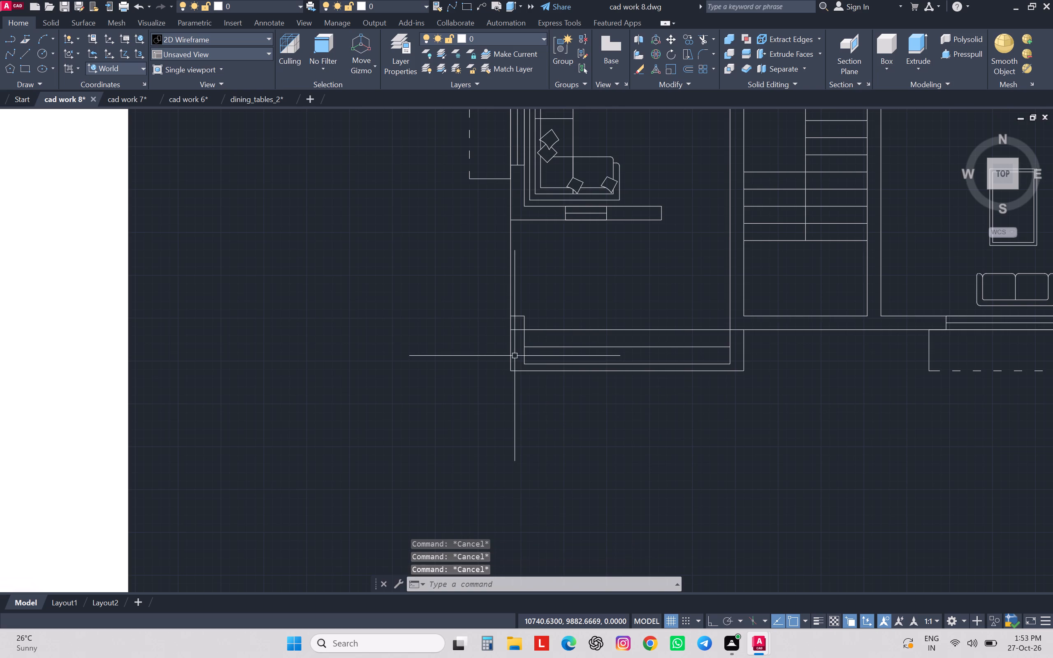
Move the three outline lines around the sitout's entrance steps to Layer3.
left_click(515, 356)
left_click(506, 375)
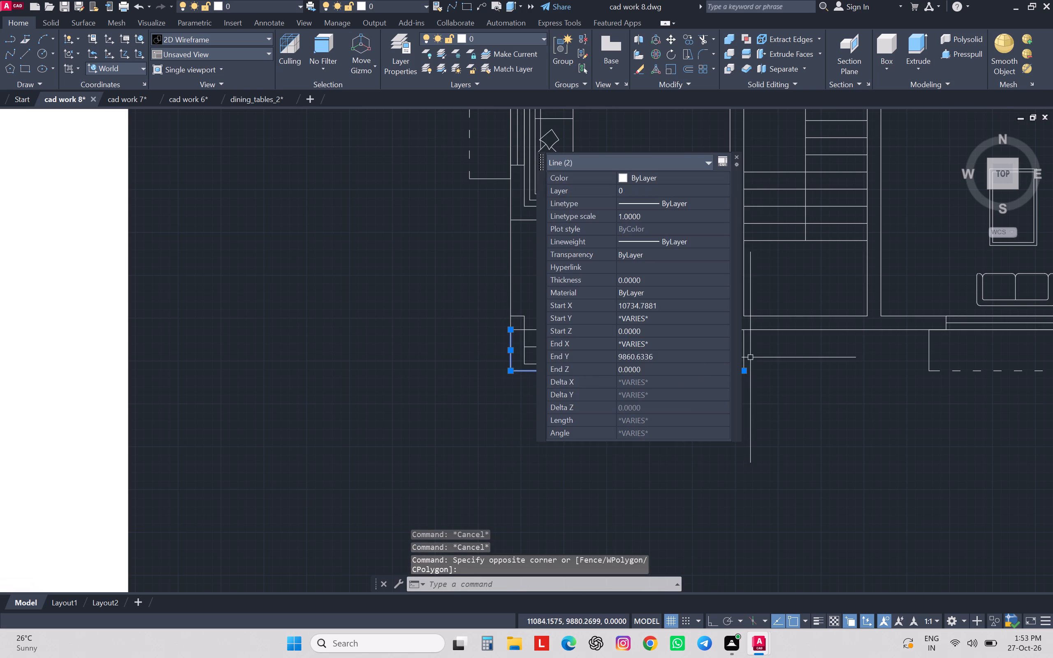
left_click(744, 355)
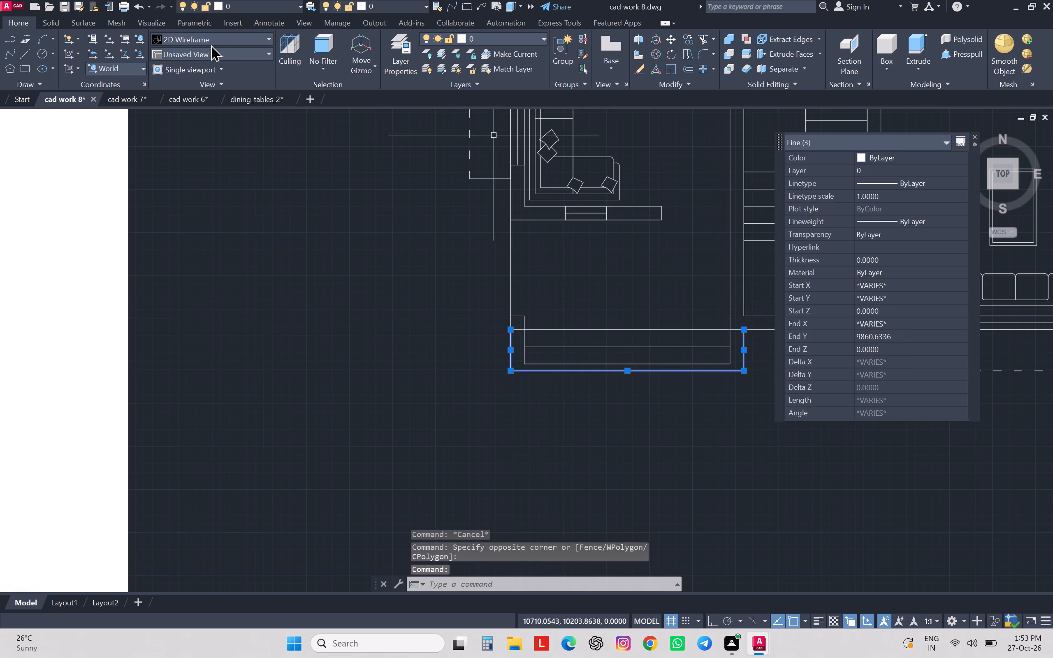
left_click(541, 42)
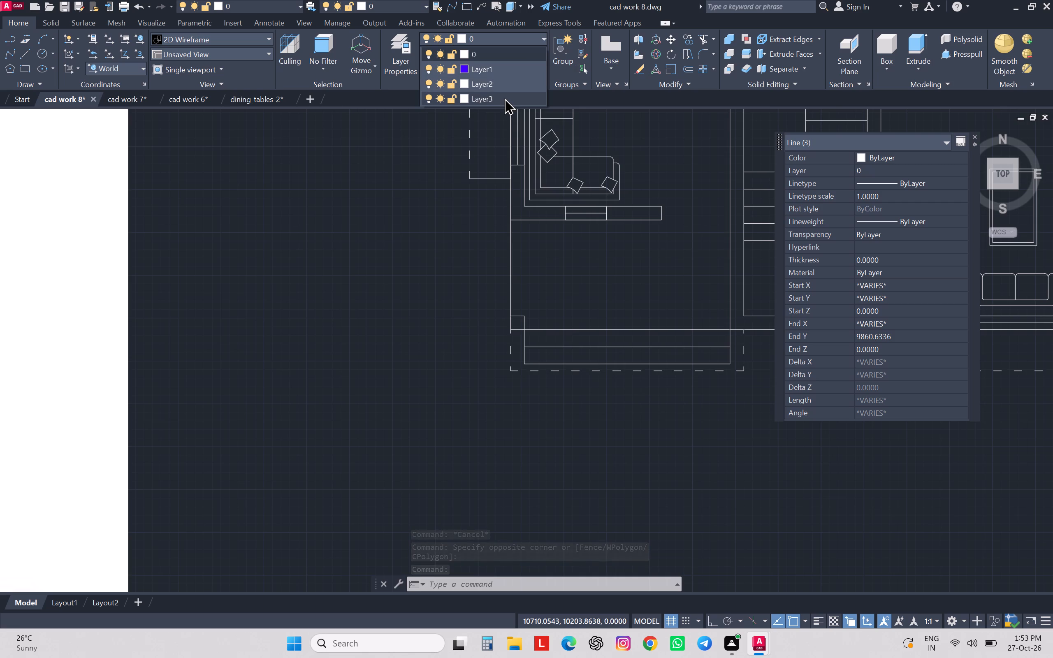
left_click(504, 98)
key("Escape")
key("Escape")
key("Escape")
Review the reference image's ground floor plan against the redrawn plan.
scroll(530, 298, "down", 2)
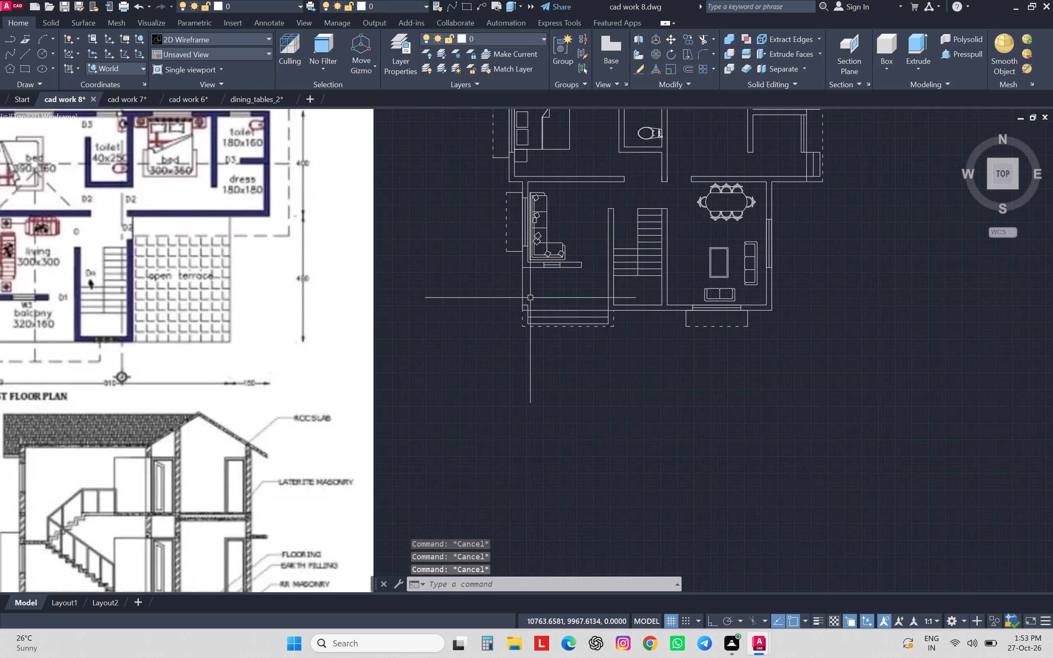
scroll(530, 298, "down", 3)
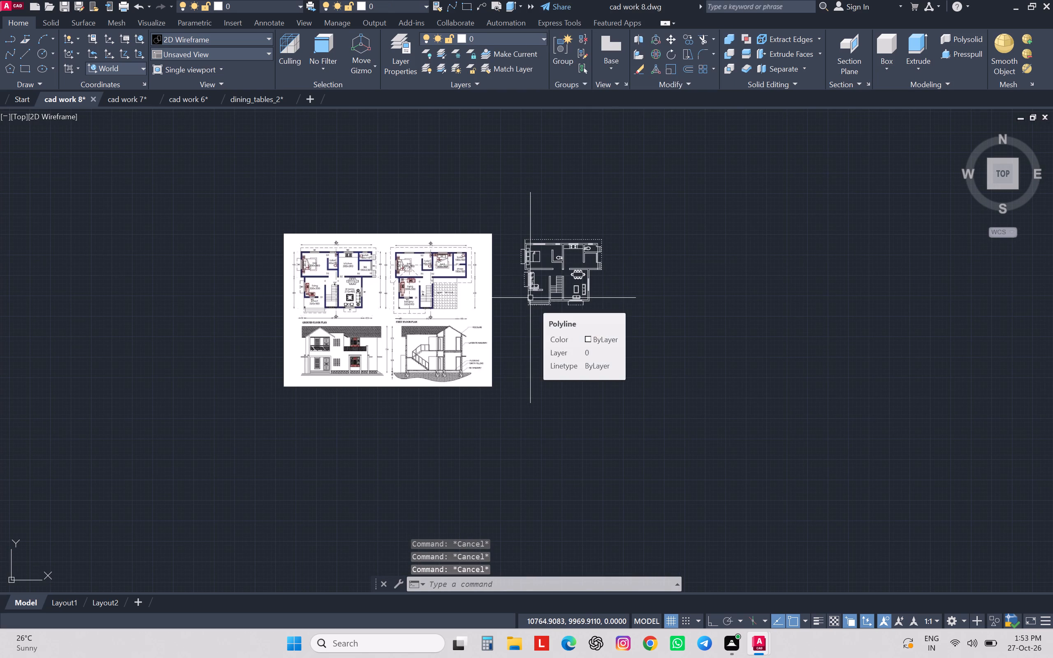
scroll(320, 292, "up", 3)
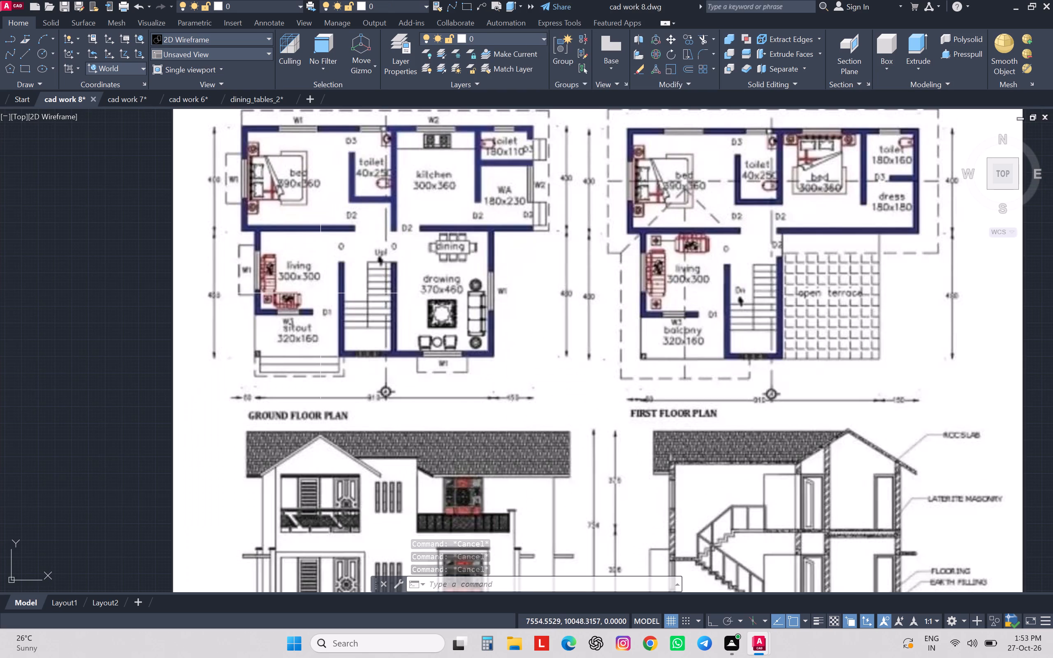
scroll(320, 293, "down", 1)
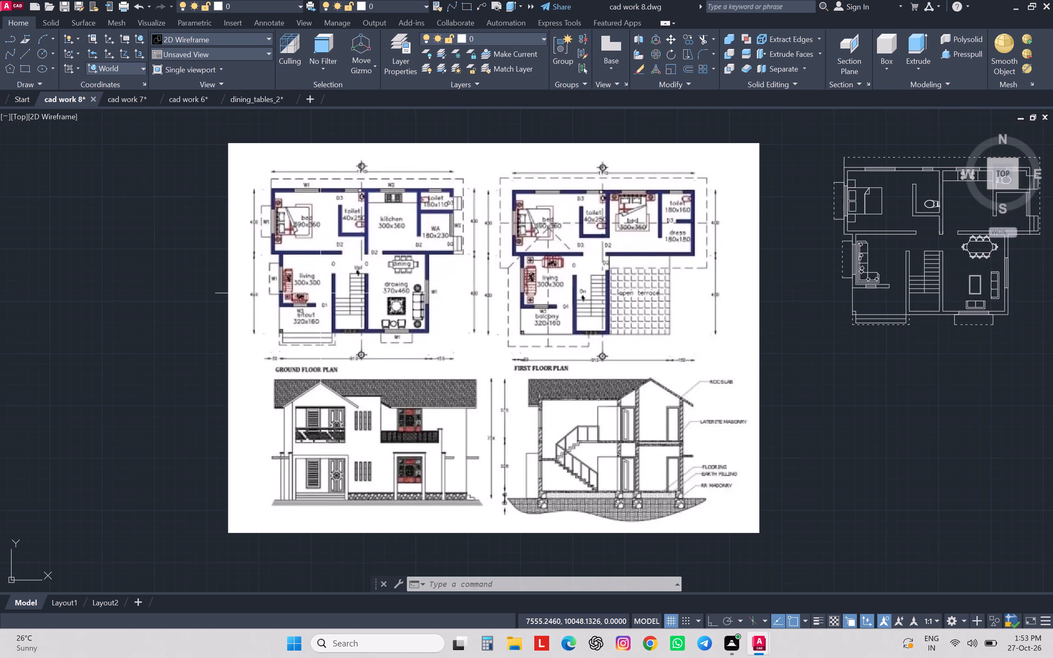
scroll(320, 293, "down", 2)
scroll(320, 293, "up", 1)
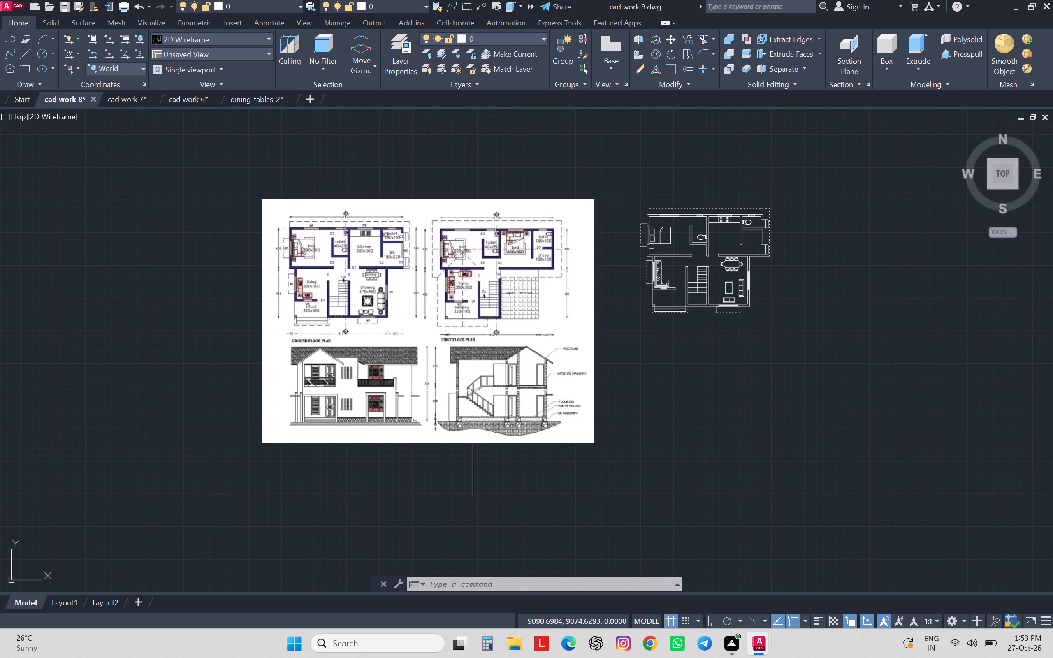
Start a multiline text box in the bedroom over the bed's foot end, after checking the bedroom label in the reference image.
key("t")
key("Return")
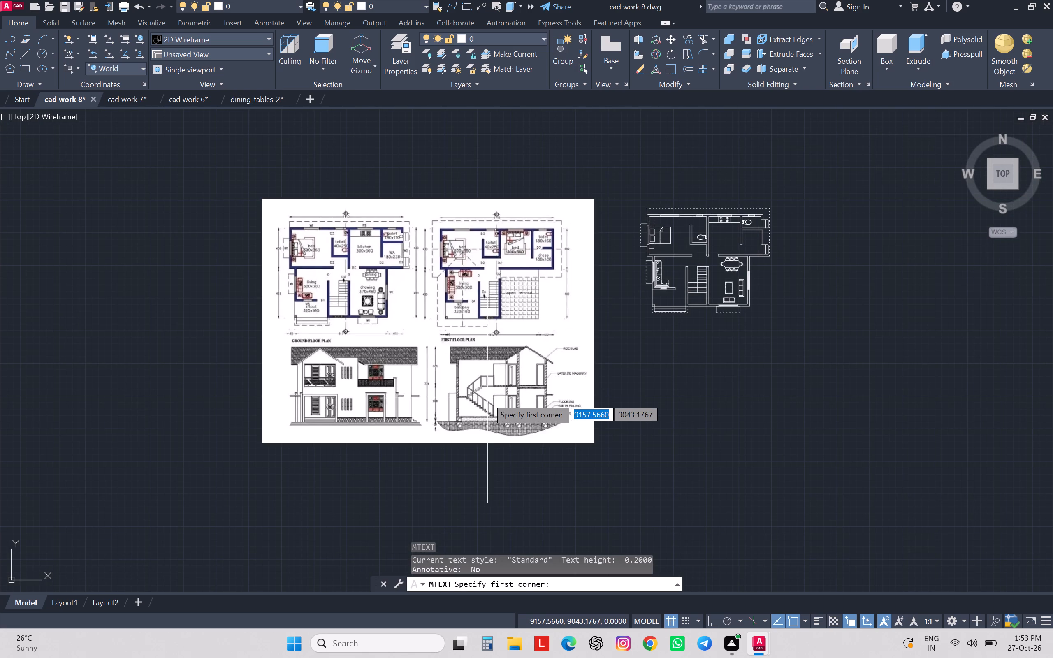
scroll(307, 246, "up", 5)
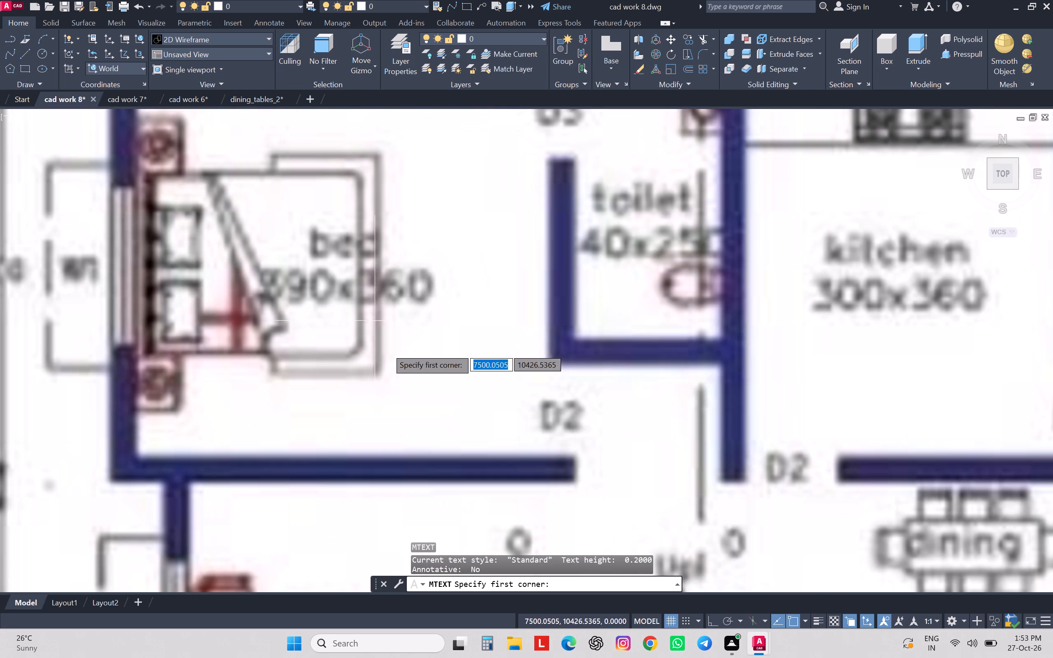
scroll(396, 372, "down", 1)
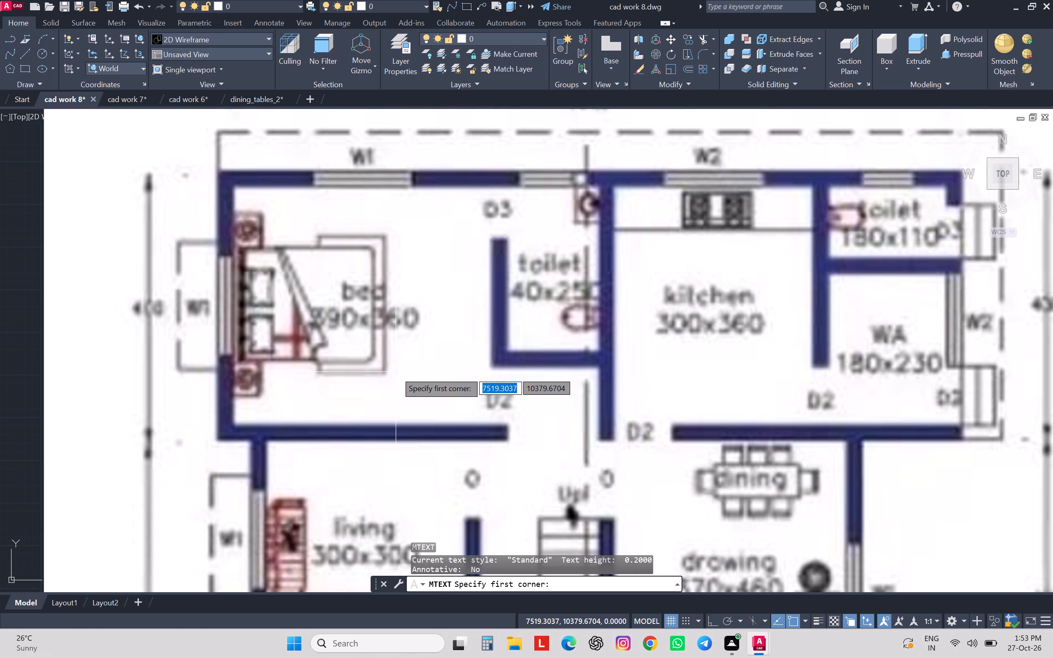
scroll(396, 372, "down", 2)
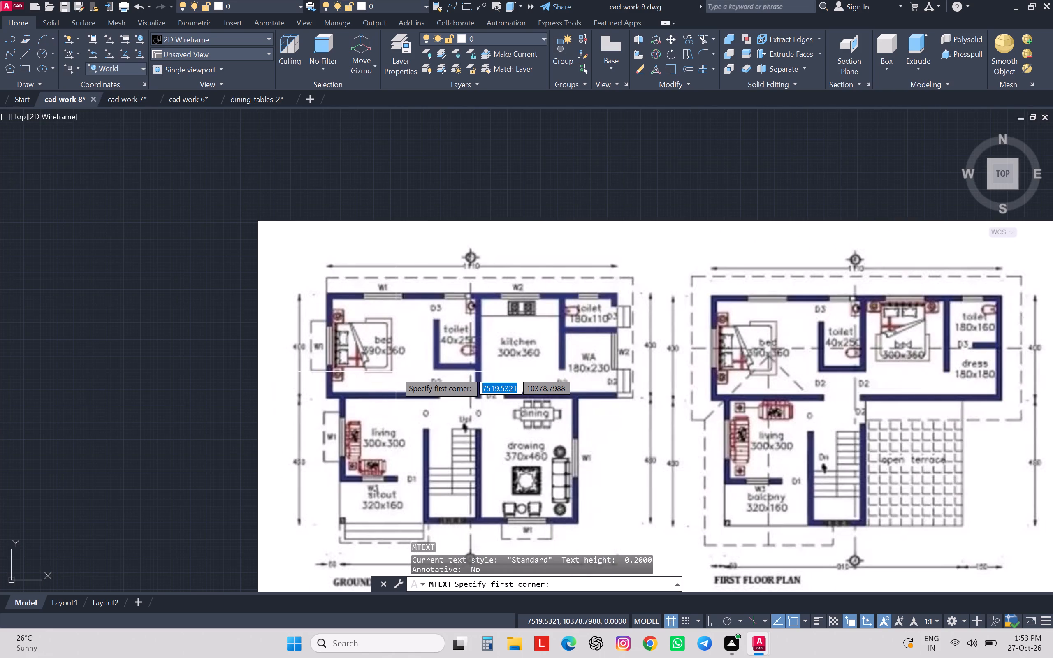
middle_click_drag(397, 372, 274, 335)
scroll(280, 340, "down", 3)
scroll(274, 335, "up", 1)
scroll(274, 335, "down", 2)
scroll(417, 324, "up", 2)
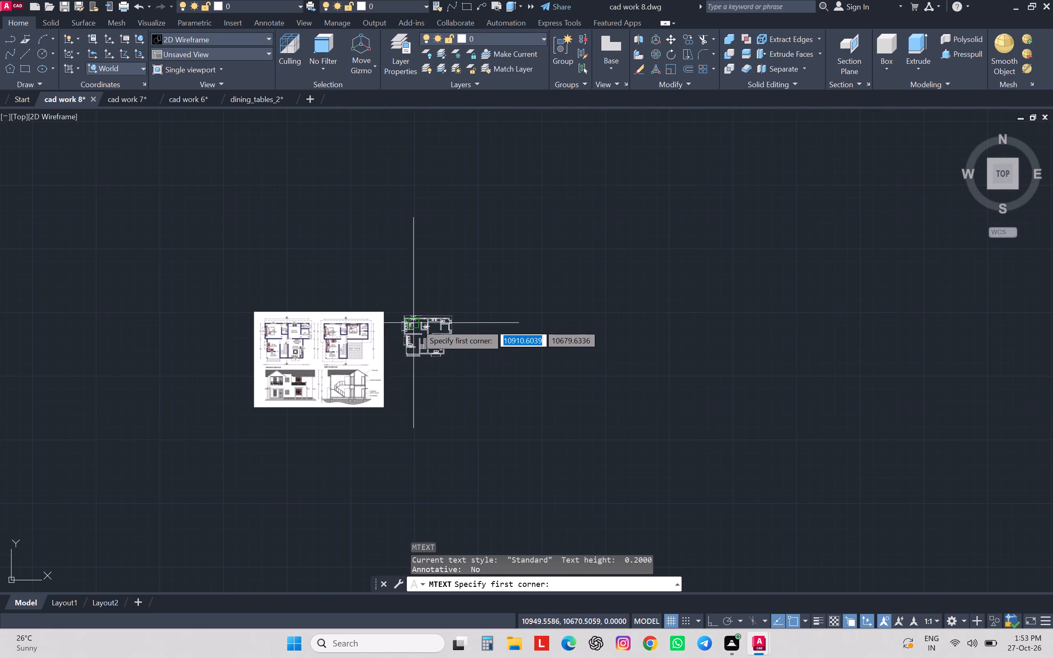
scroll(417, 324, "up", 2)
scroll(417, 324, "down", 1)
scroll(417, 324, "up", 3)
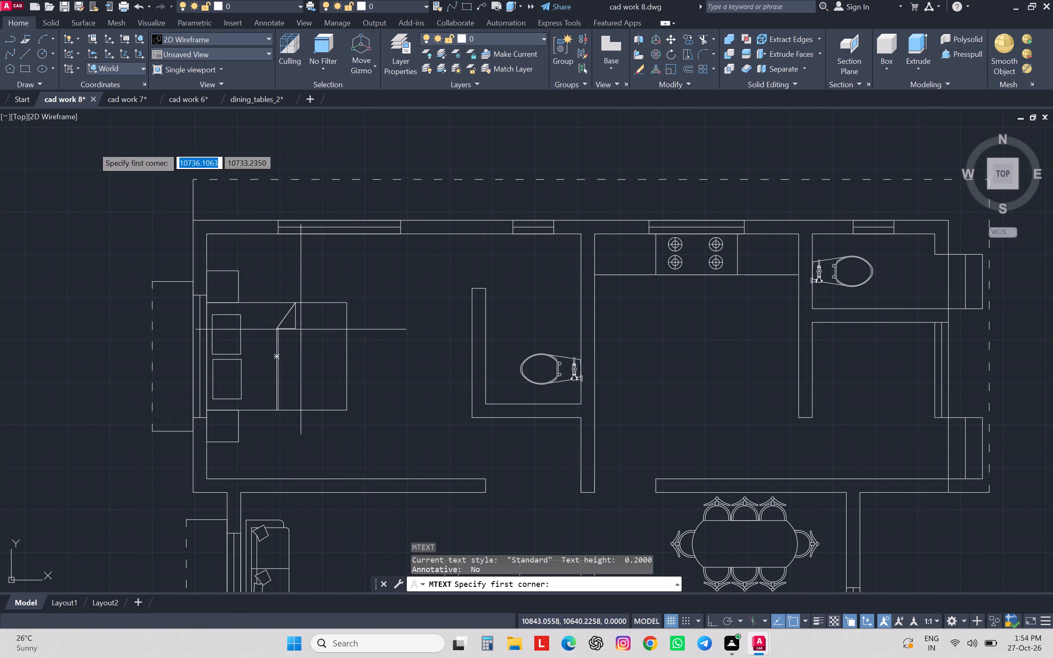
left_click(0, 0)
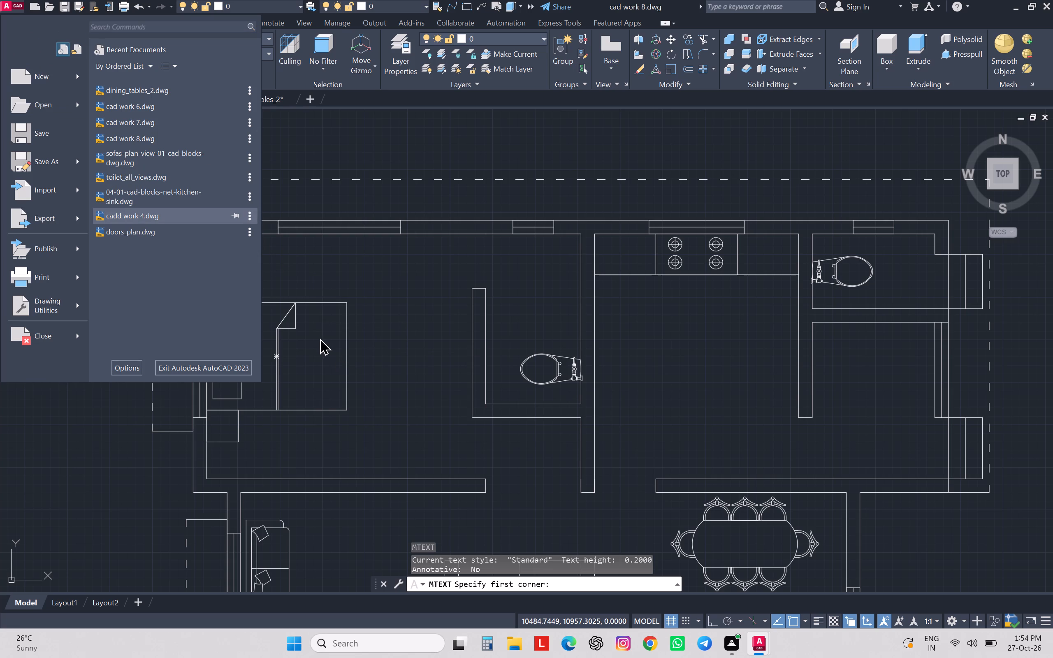
key("Escape")
left_click_drag(313, 341, 320, 350)
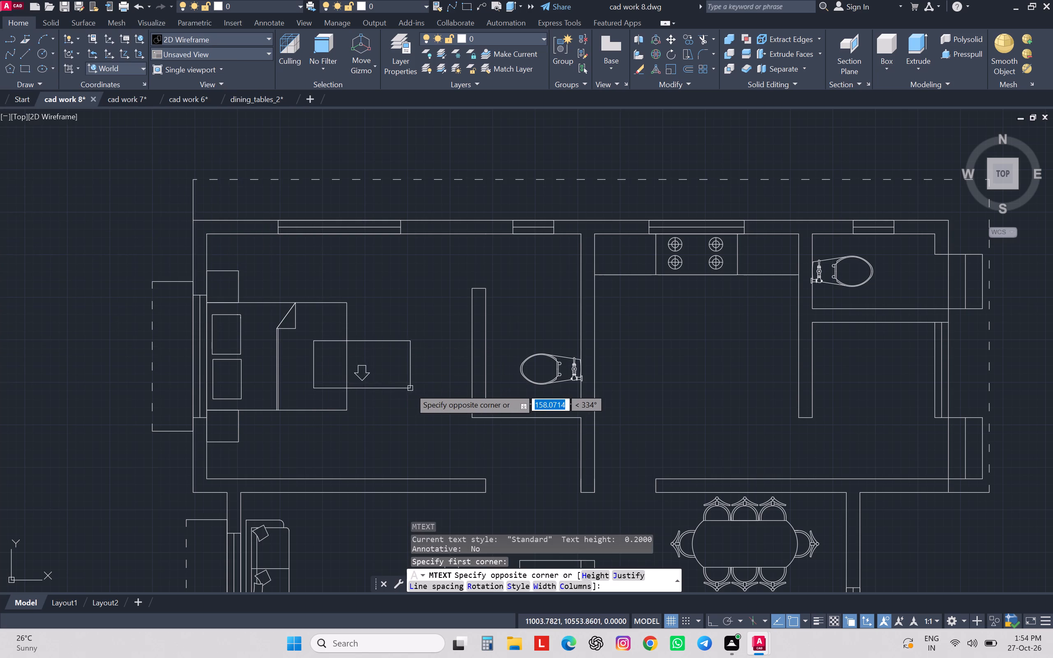
left_click(415, 389)
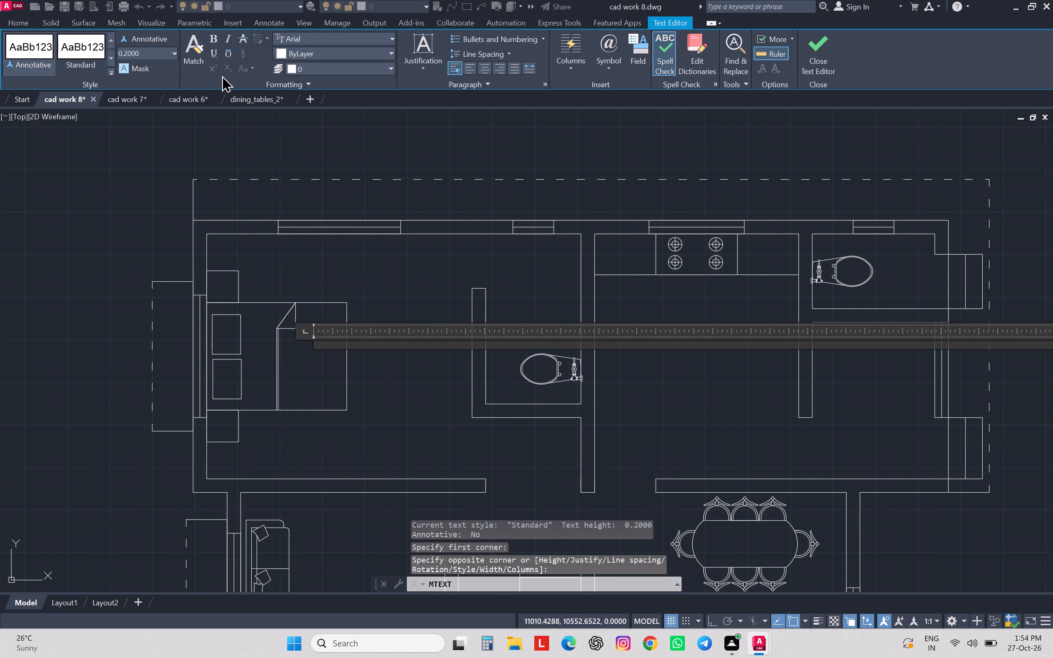
Set the text height to 10 and write BEDROOM with 390X360 on the line below.
left_click(175, 57)
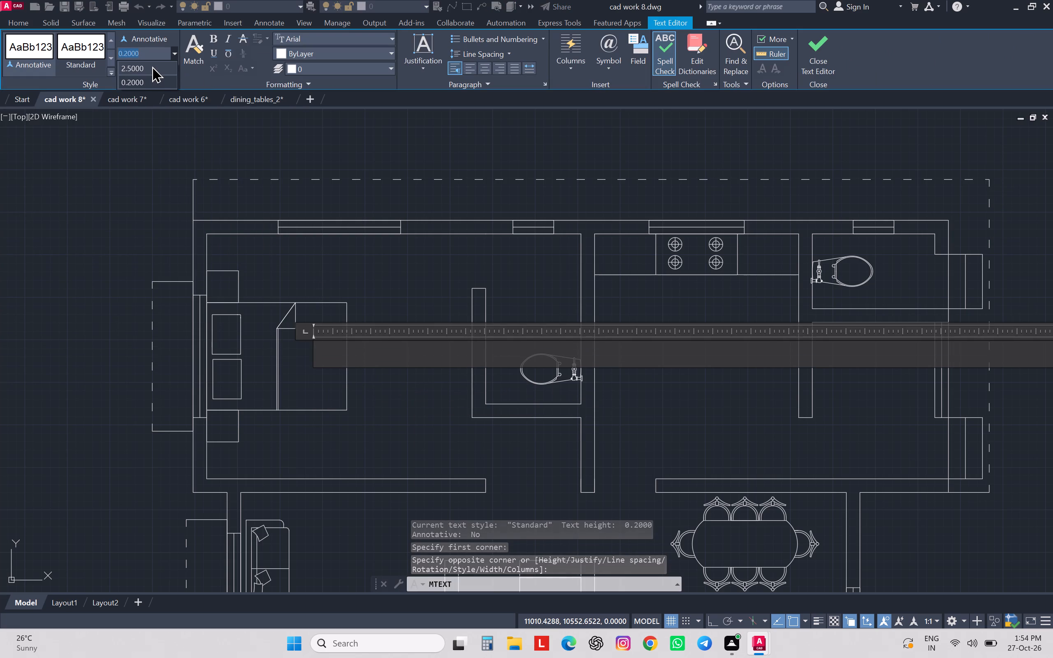
key("2")
key("BackSpace")
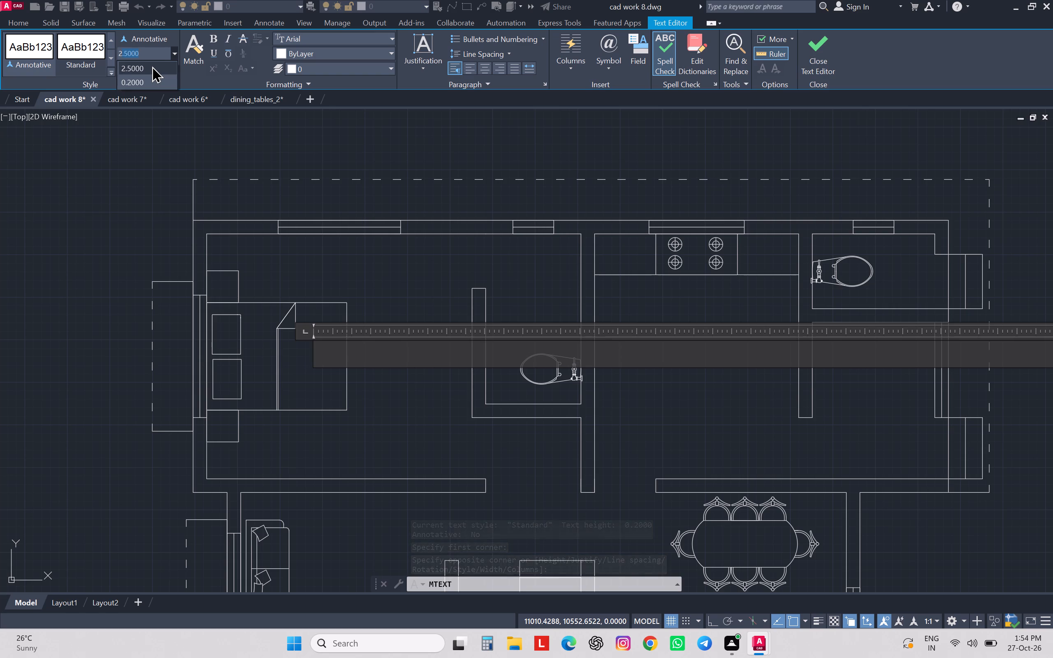
type("15")
key("Return")
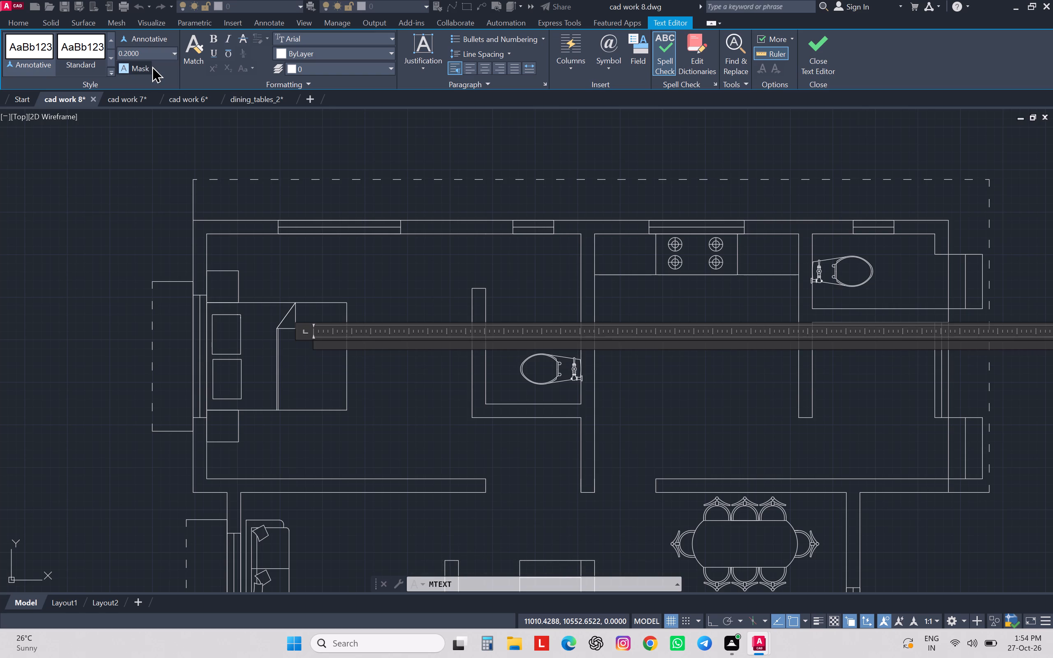
left_click(161, 51)
type("10")
key("Return")
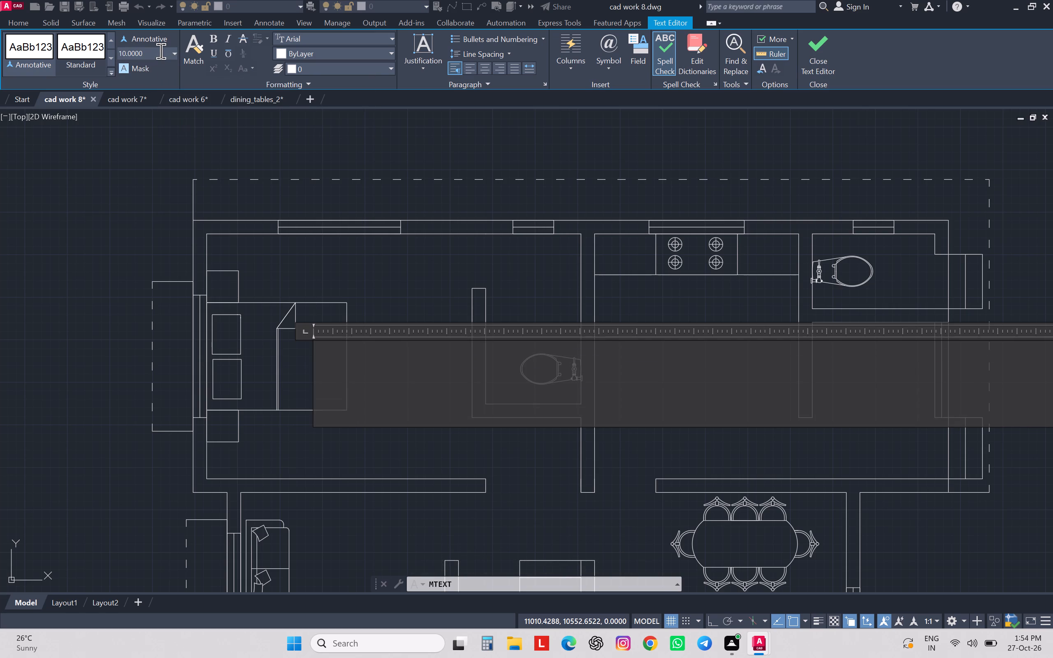
type("BEDROOM")
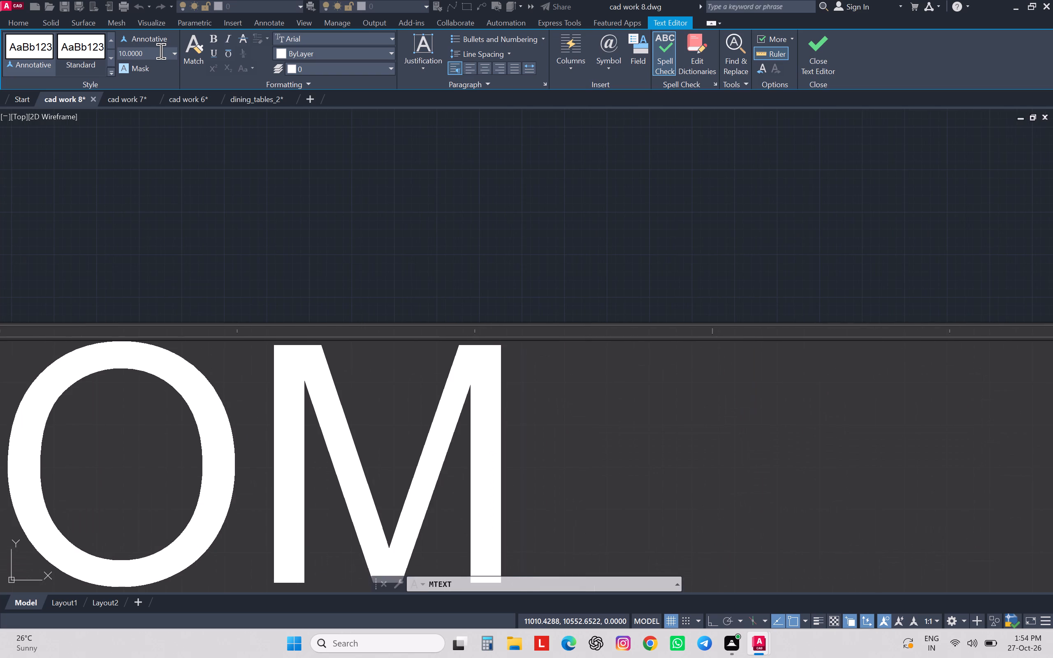
key("Return")
type("39")
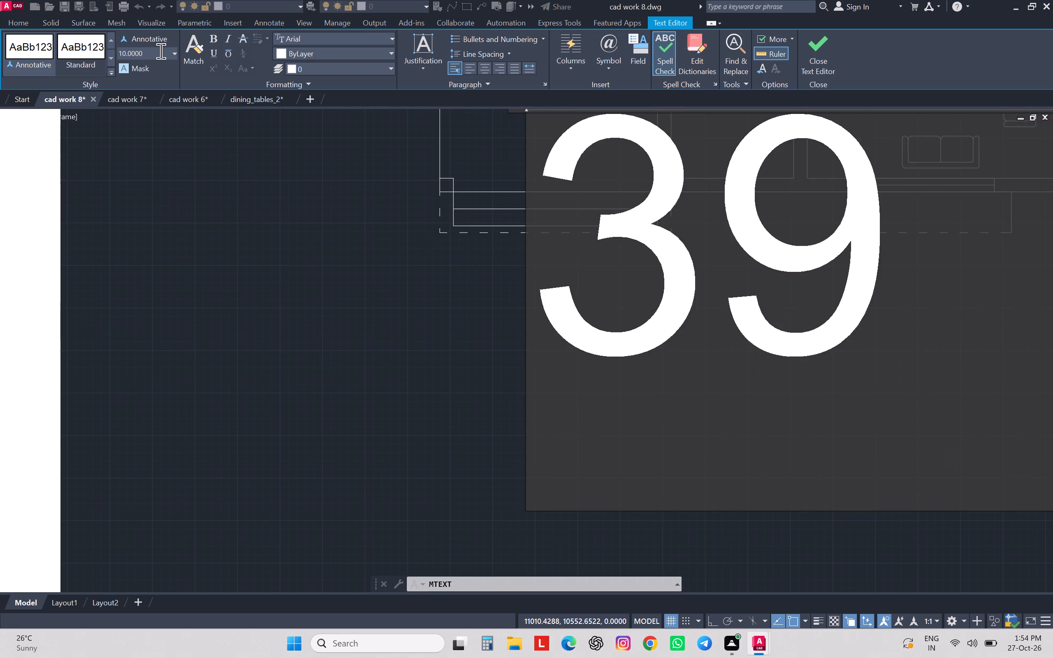
type("0X360")
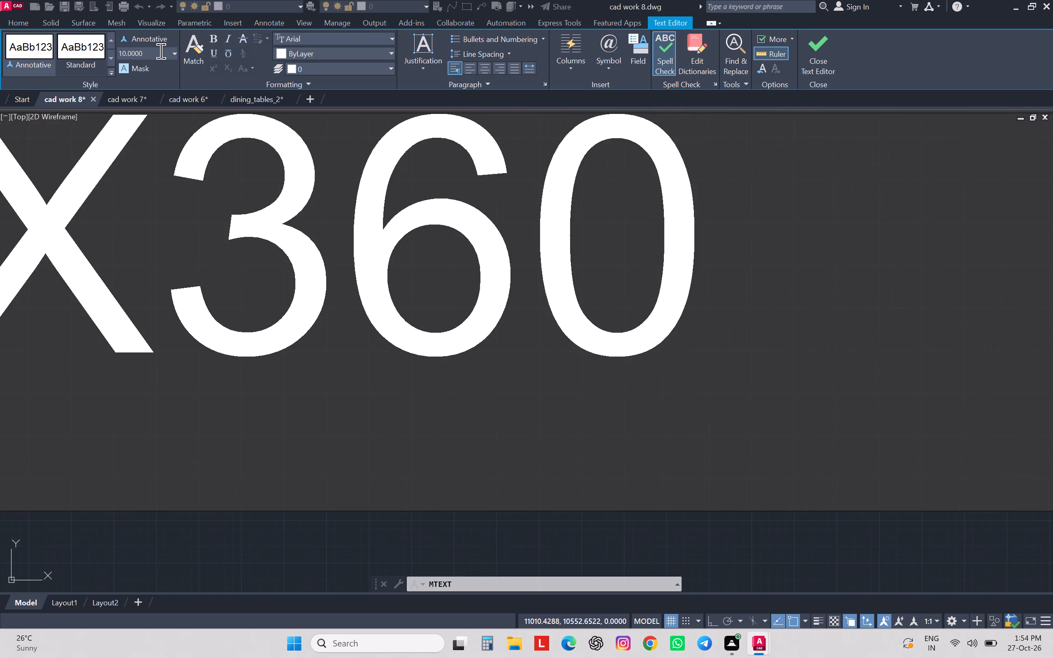
Centre both lines of the bedroom label and finish the text.
scroll(263, 152, "down", 2)
scroll(270, 185, "down", 2)
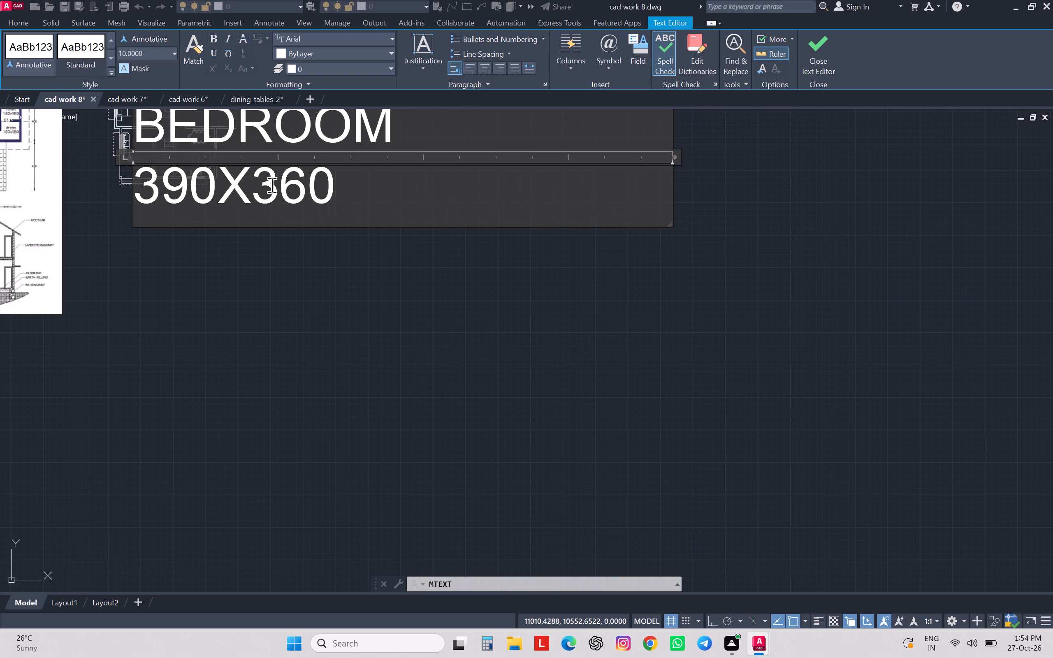
scroll(360, 199, "down", 1)
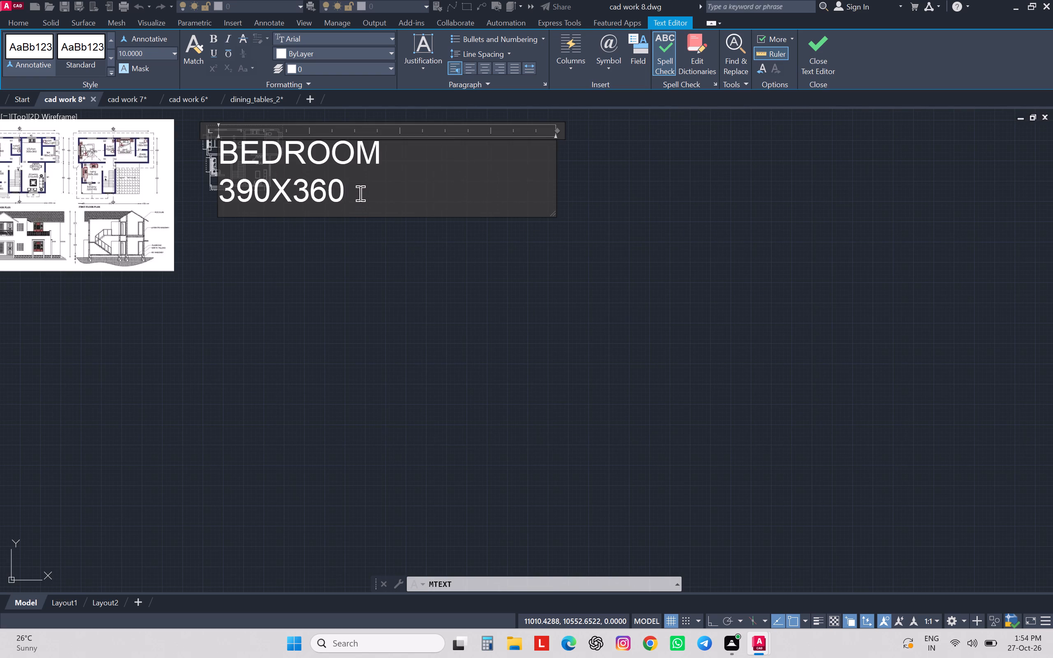
left_click_drag(353, 184, 227, 152)
left_click_drag(227, 152, 222, 153)
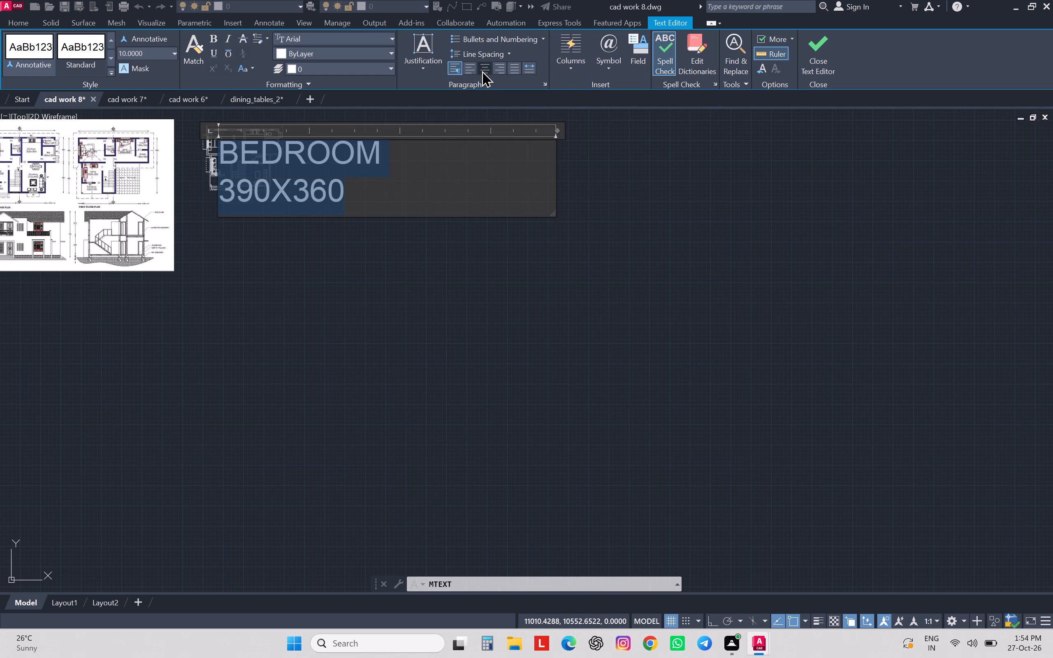
left_click(482, 70)
left_click(442, 248)
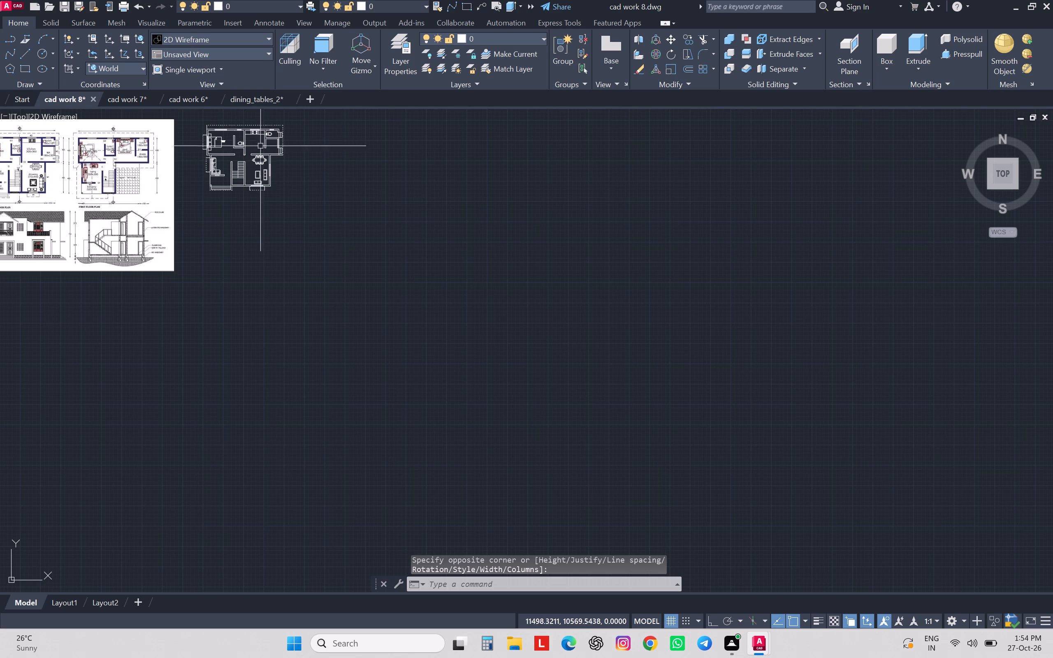
Set the text height of both lines of the bedroom label to 20.
middle_click_drag(251, 115, 391, 217)
scroll(361, 244, "up", 3)
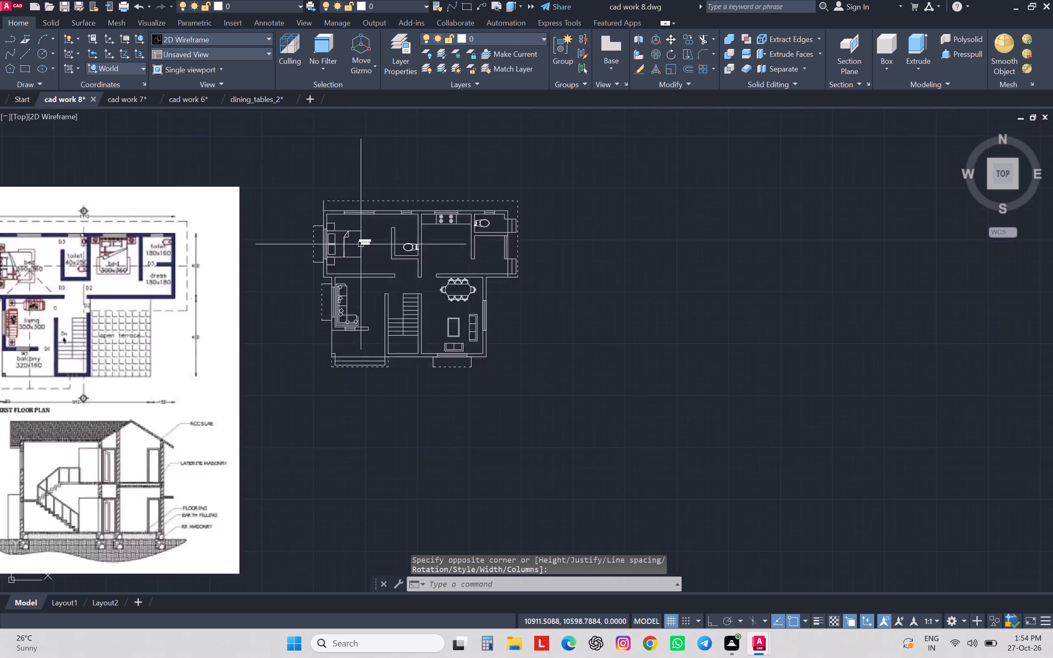
scroll(358, 246, "up", 4)
left_click(489, 180)
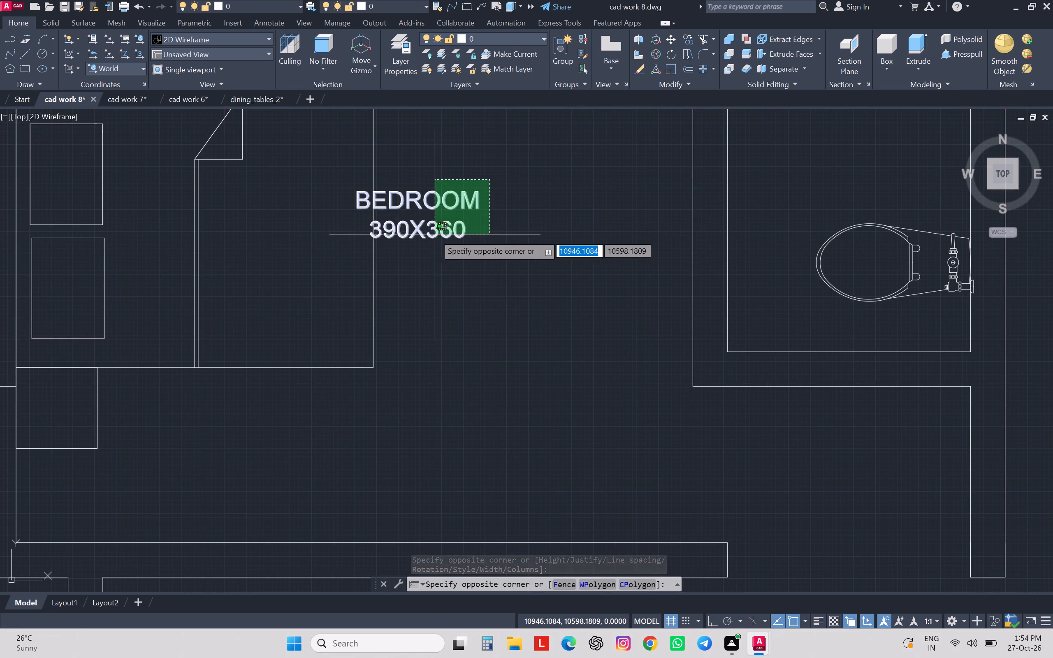
left_click(435, 235)
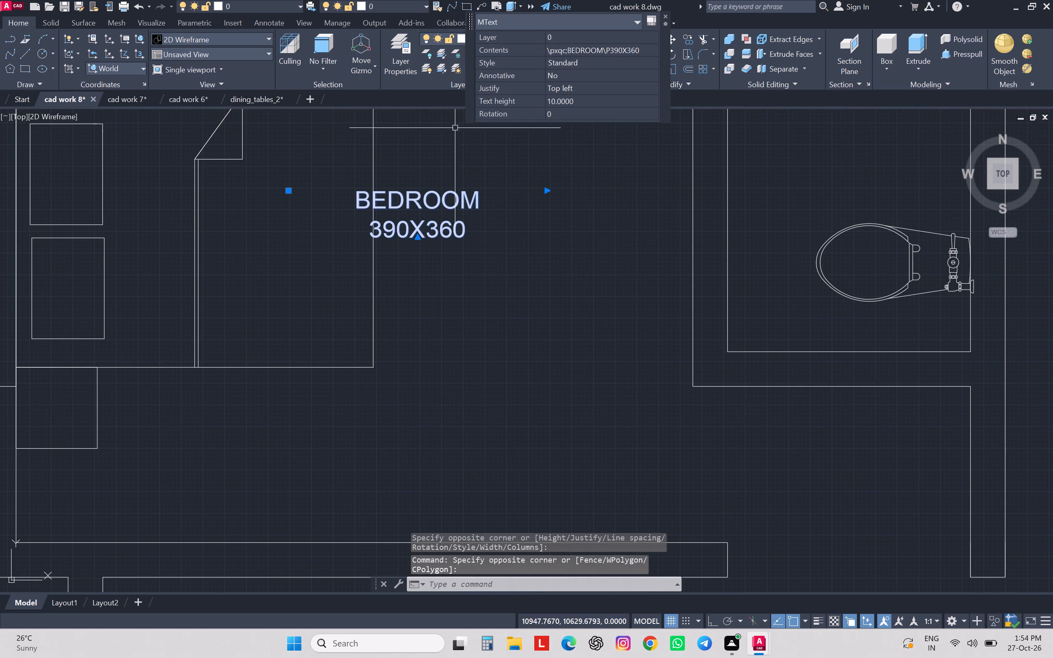
key("Escape")
double_click(425, 206)
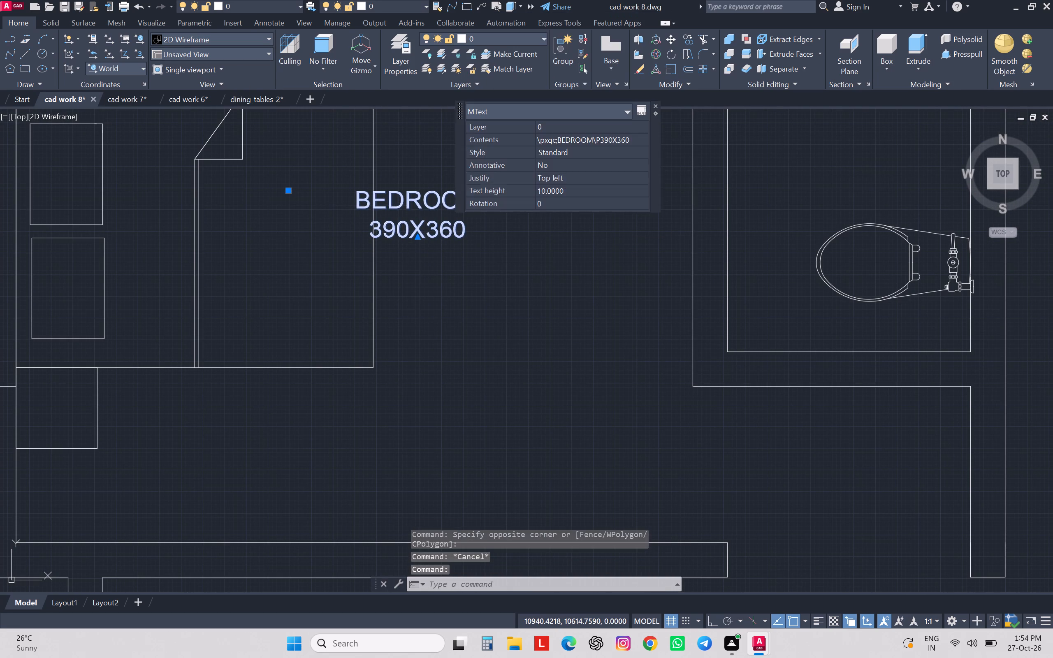
left_click_drag(474, 224, 356, 204)
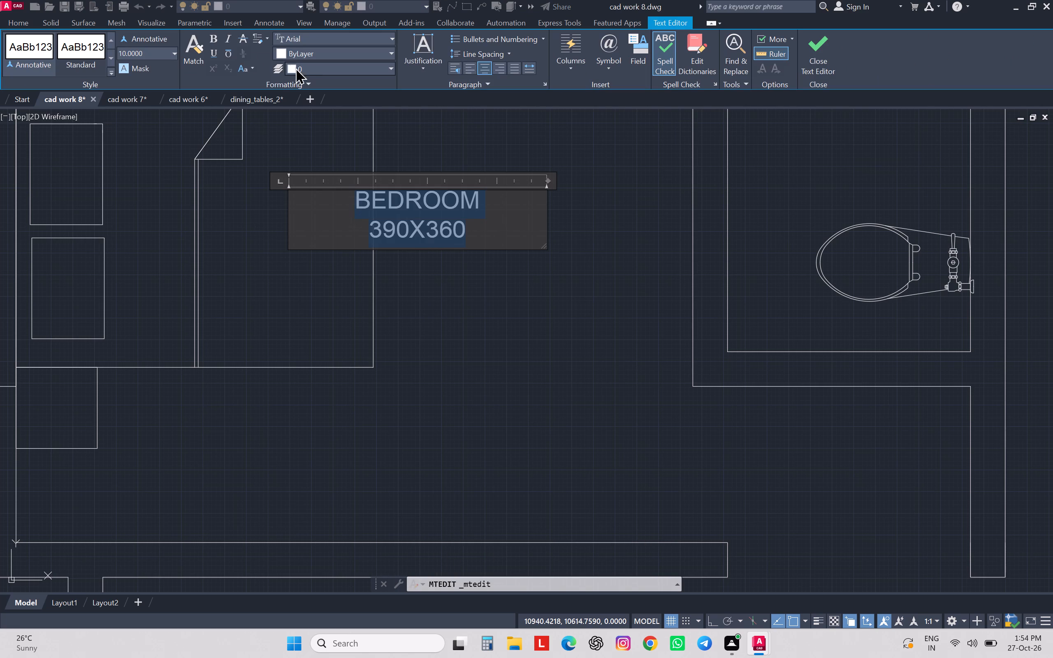
left_click_drag(162, 53, 103, 63)
type("20")
key("Return")
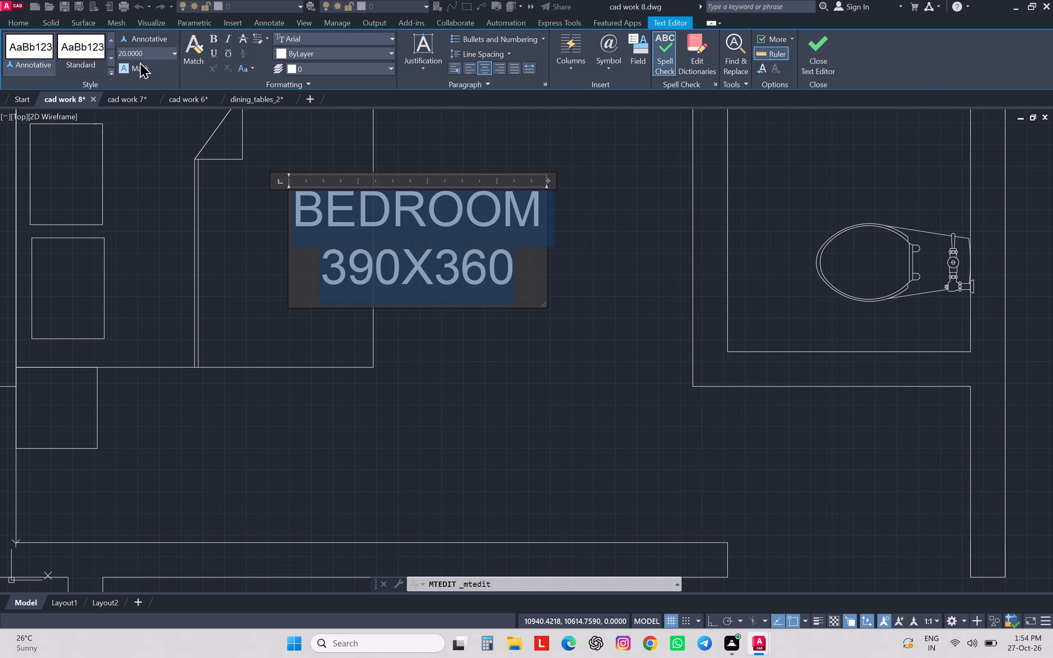
left_click(424, 461)
Move the bedroom label off the bed into the clear floor area between the bed's foot end and the toilet wall.
scroll(412, 465, "down", 3)
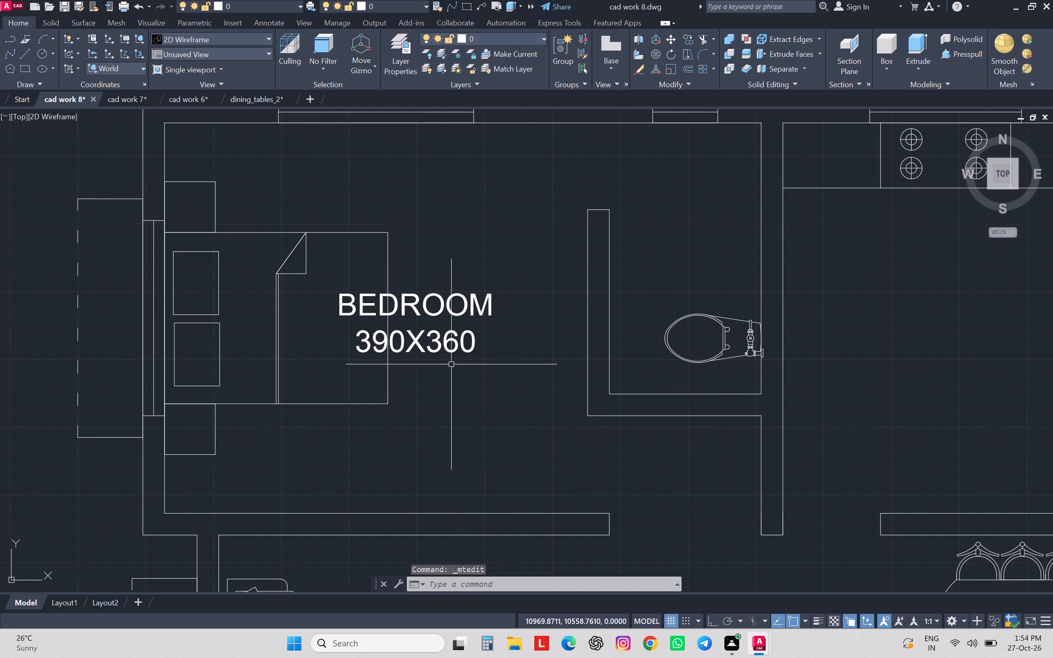
left_click(462, 347)
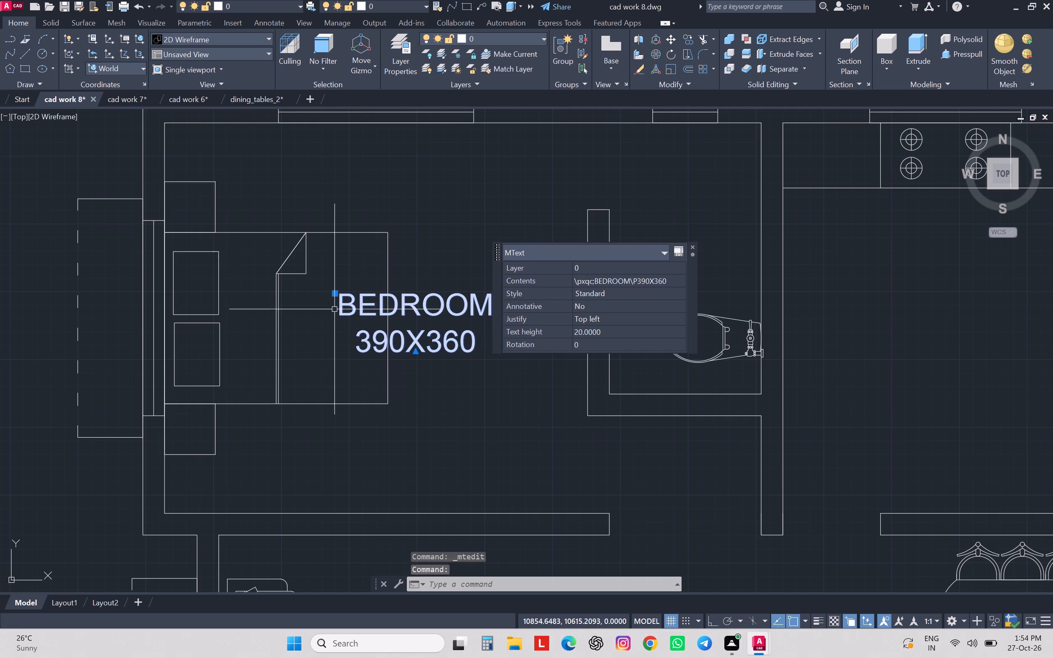
left_click(332, 293)
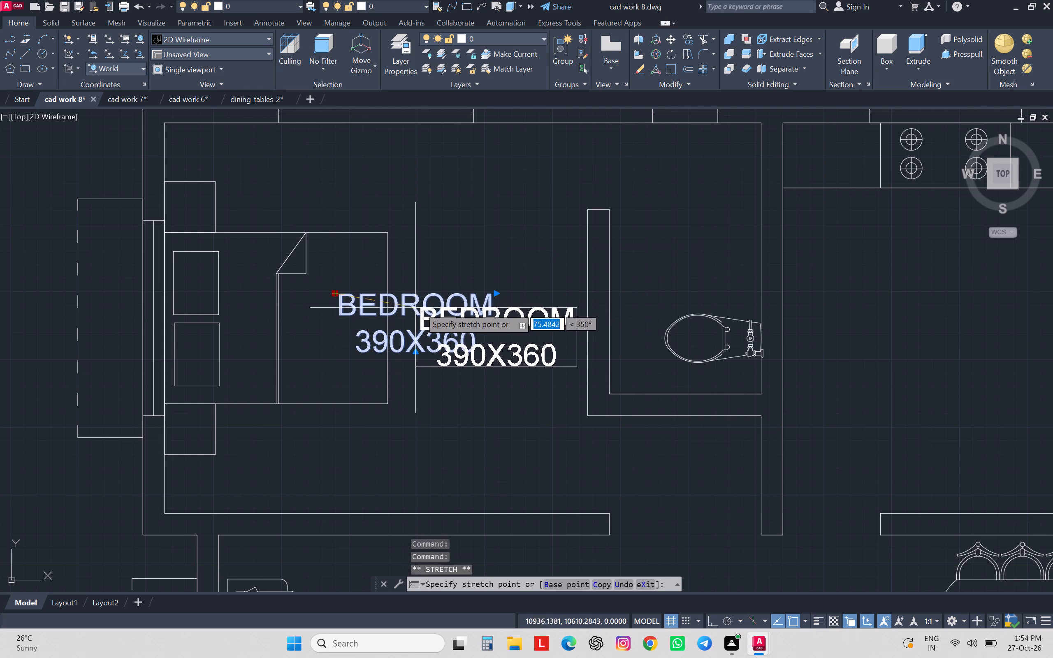
left_click(400, 292)
scroll(399, 292, "down", 3)
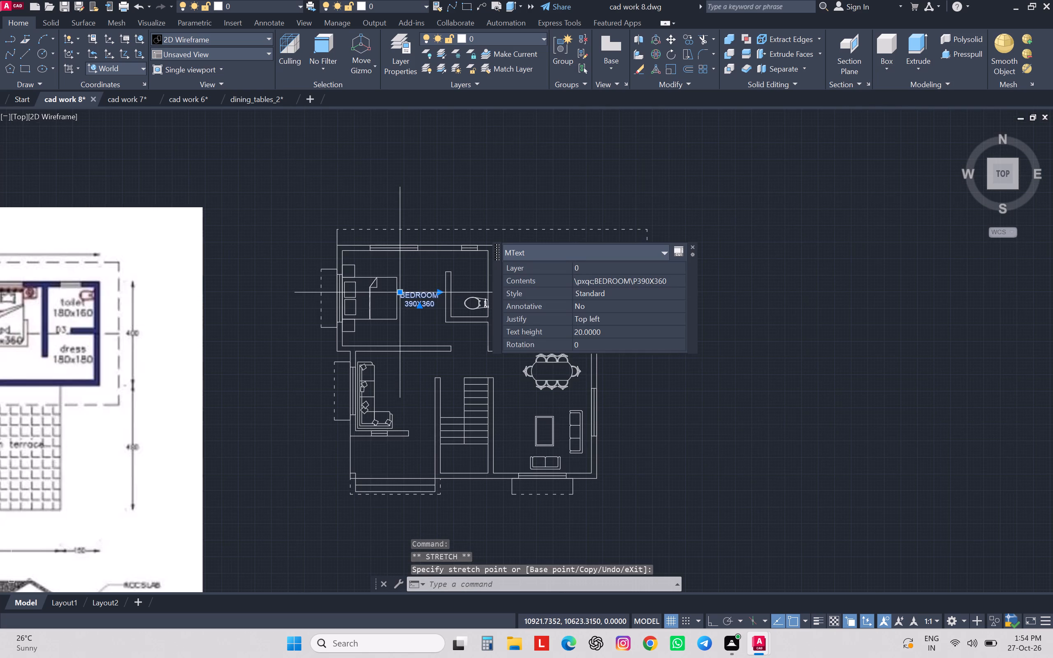
key("Escape")
key("space")
key("Escape")
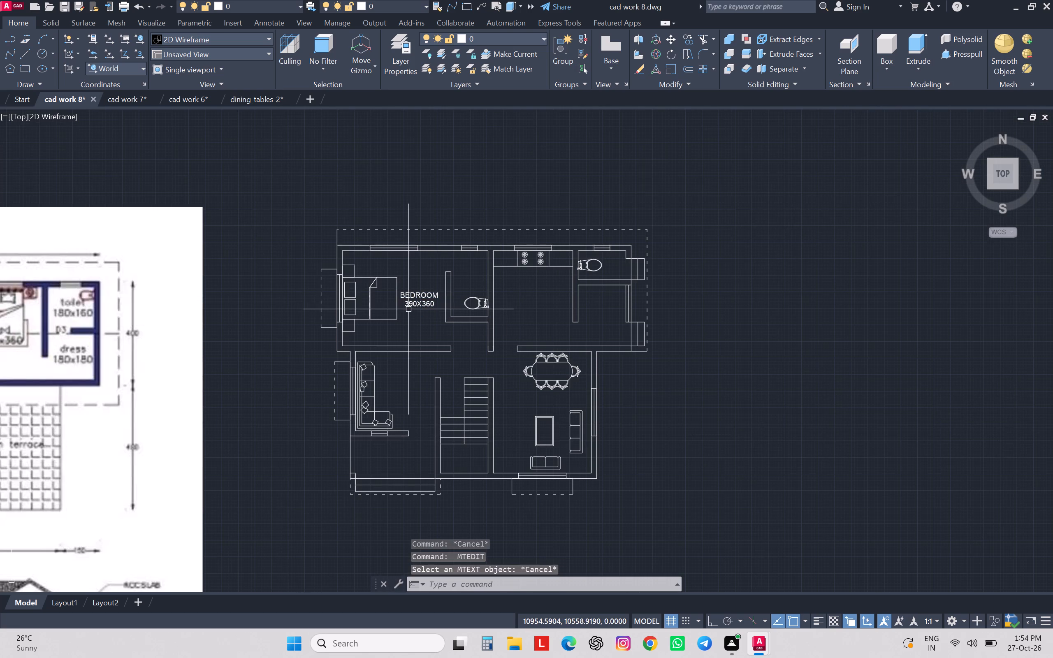
key("Escape")
Copy the bedroom label into the attached toilet, the kitchen, the work area and the small toilet above the work area.
left_click(409, 309)
left_click(414, 304)
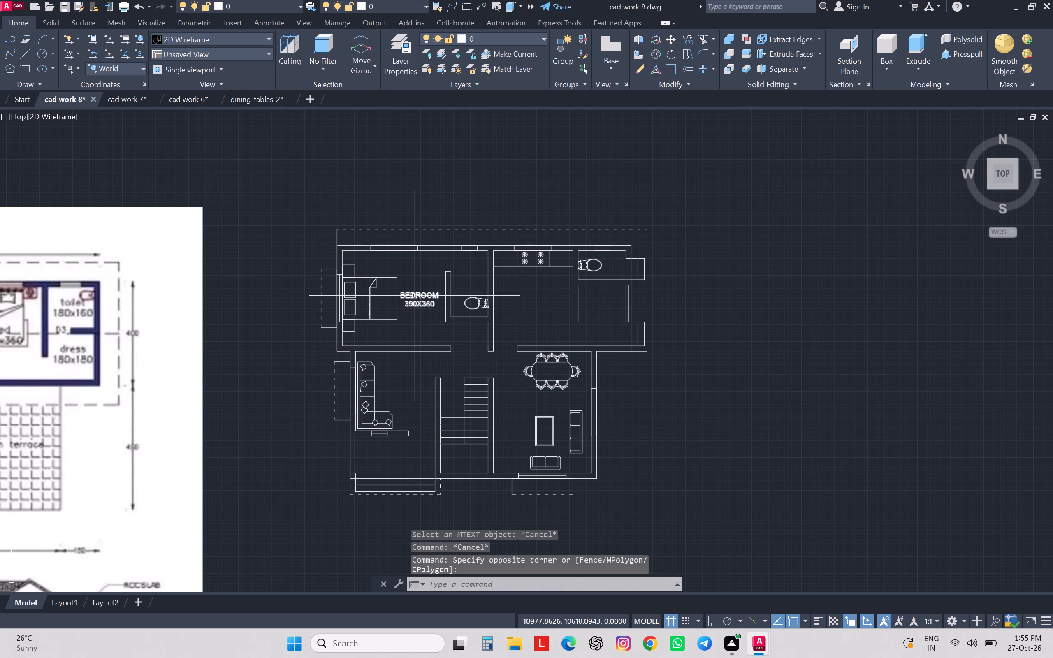
left_click(415, 296)
key("c")
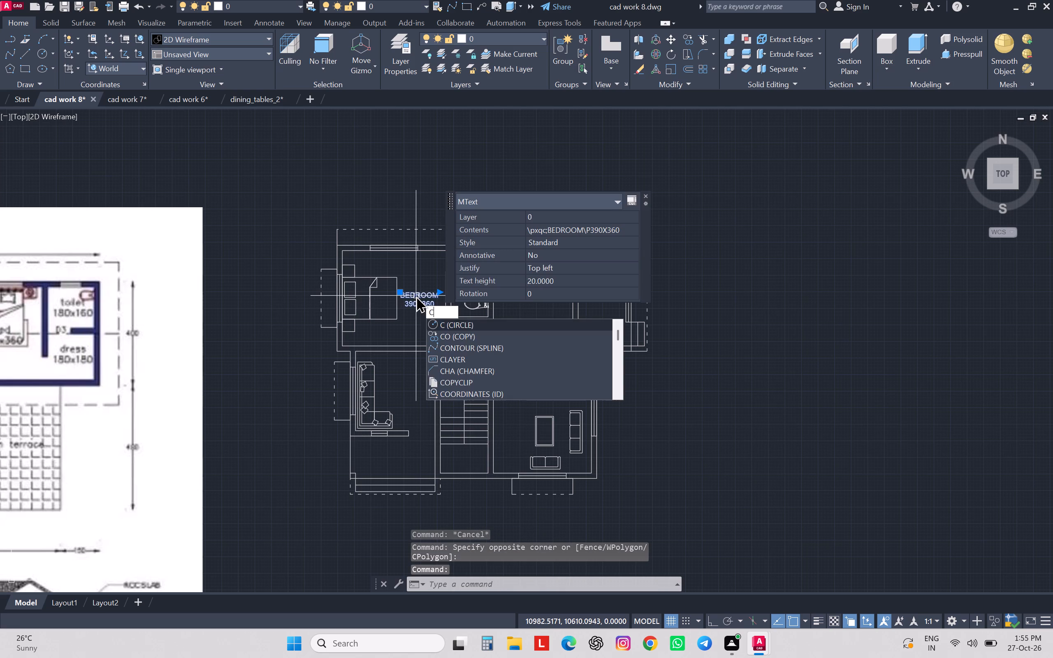
key("o")
key("Return")
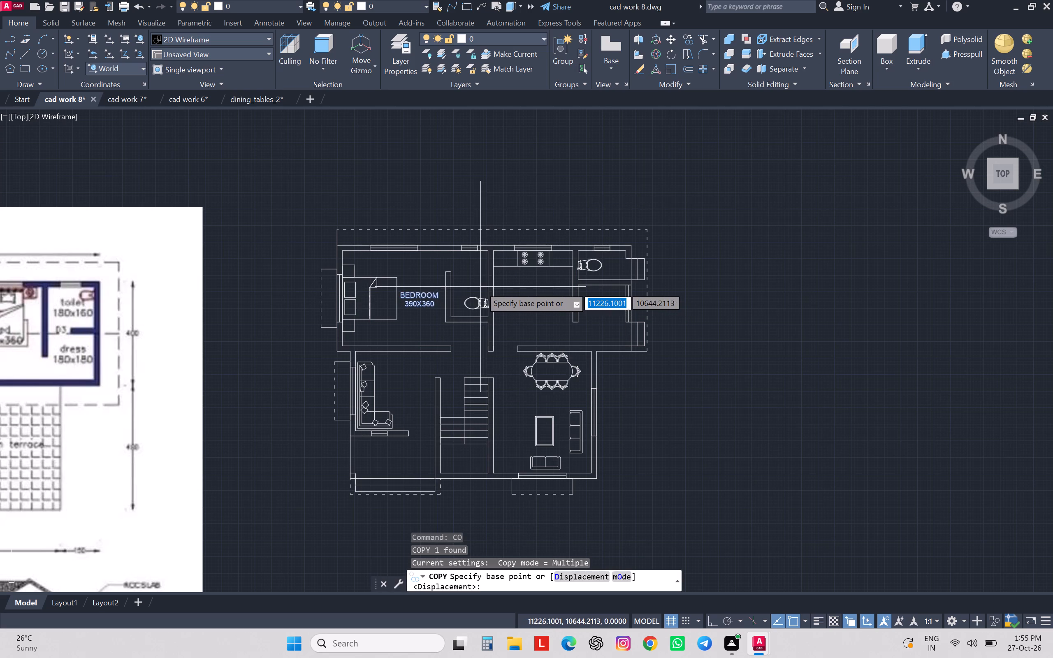
left_click(417, 301)
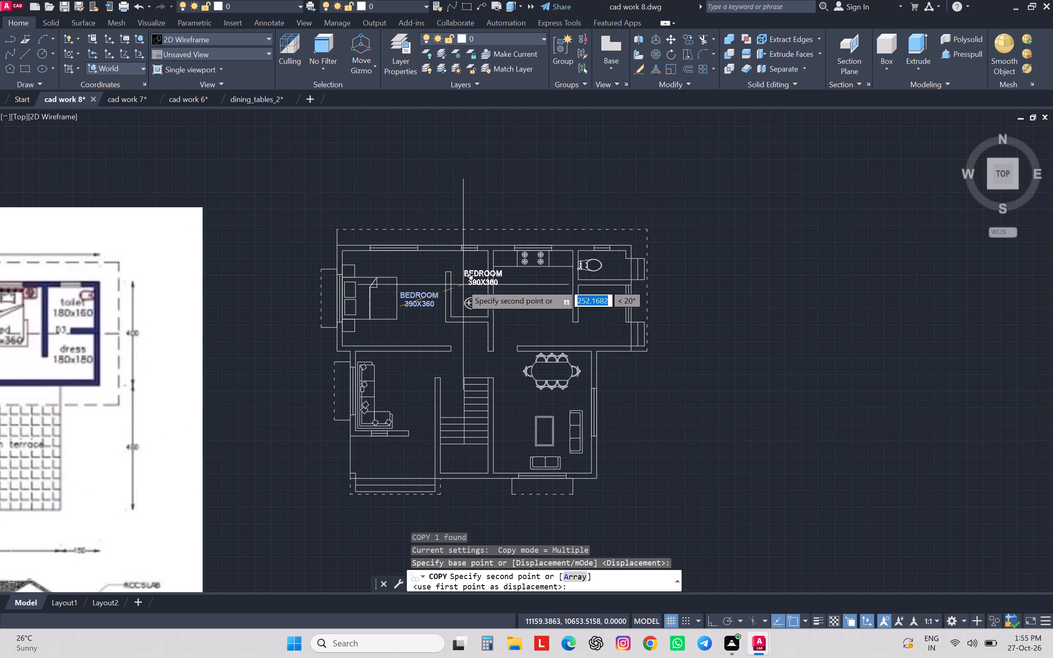
left_click(456, 284)
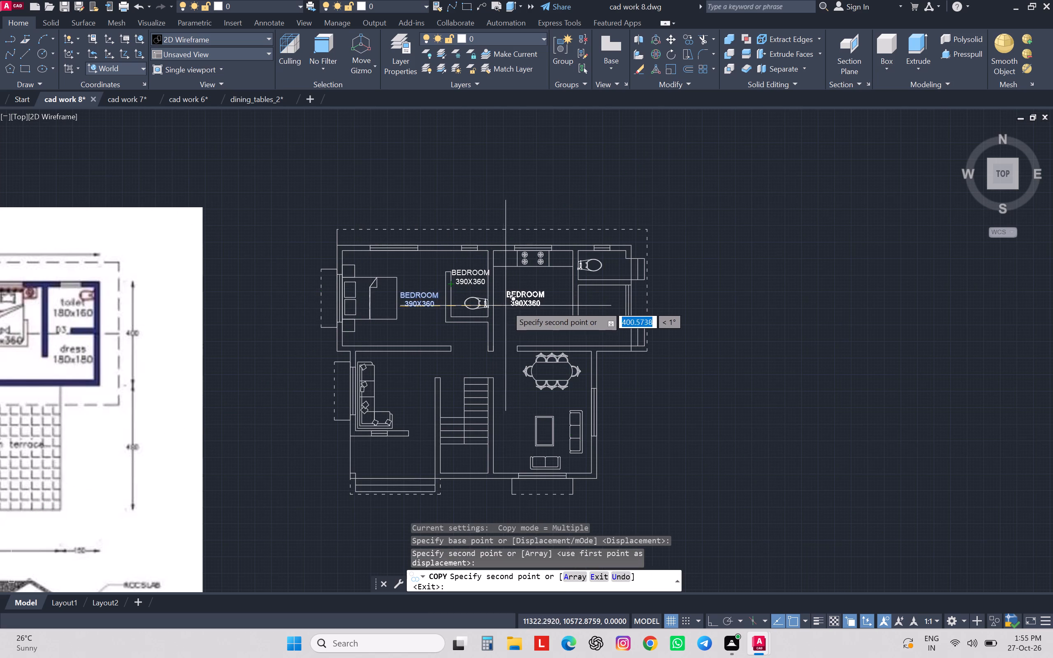
left_click(508, 306)
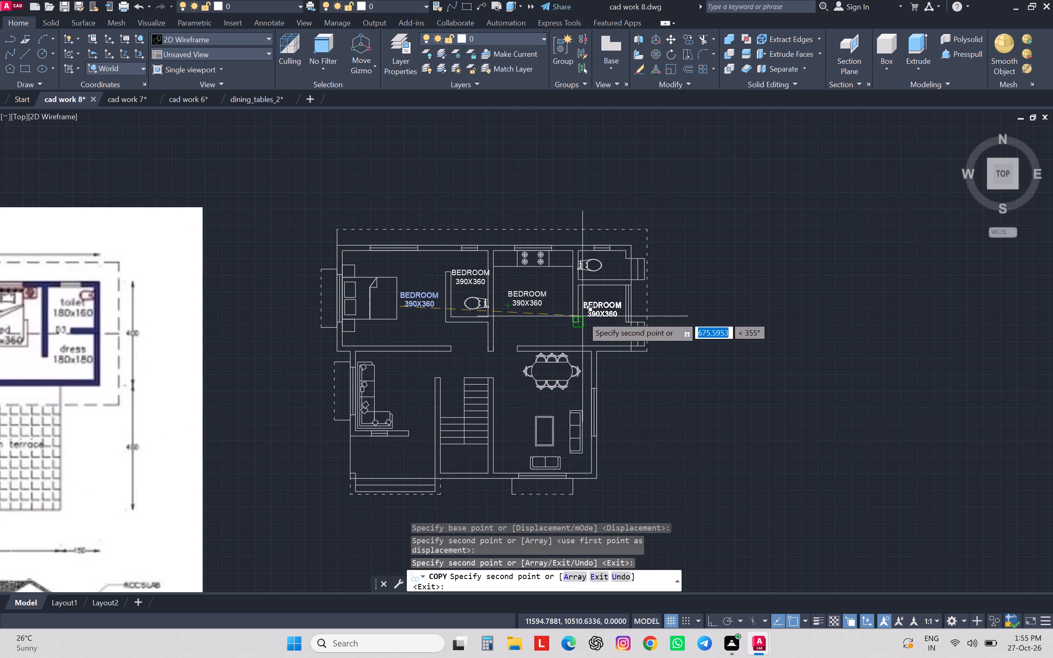
left_click(582, 316)
left_click(587, 276)
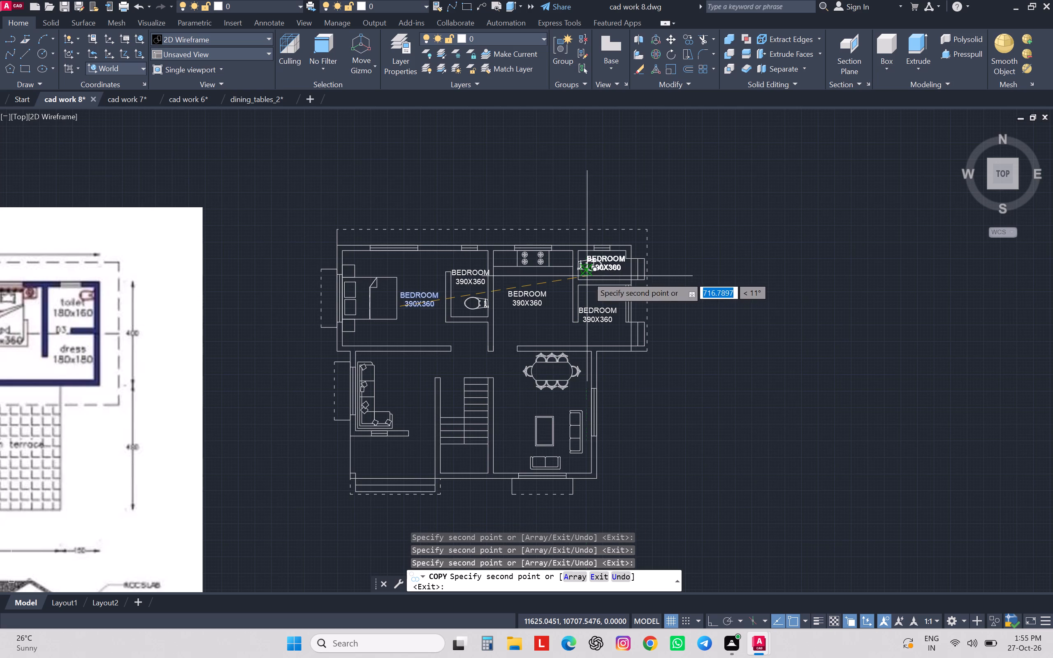
Place further copies of the bedroom label at the dining table, drawing room, living room and sitout, and end the copying.
left_click(534, 378)
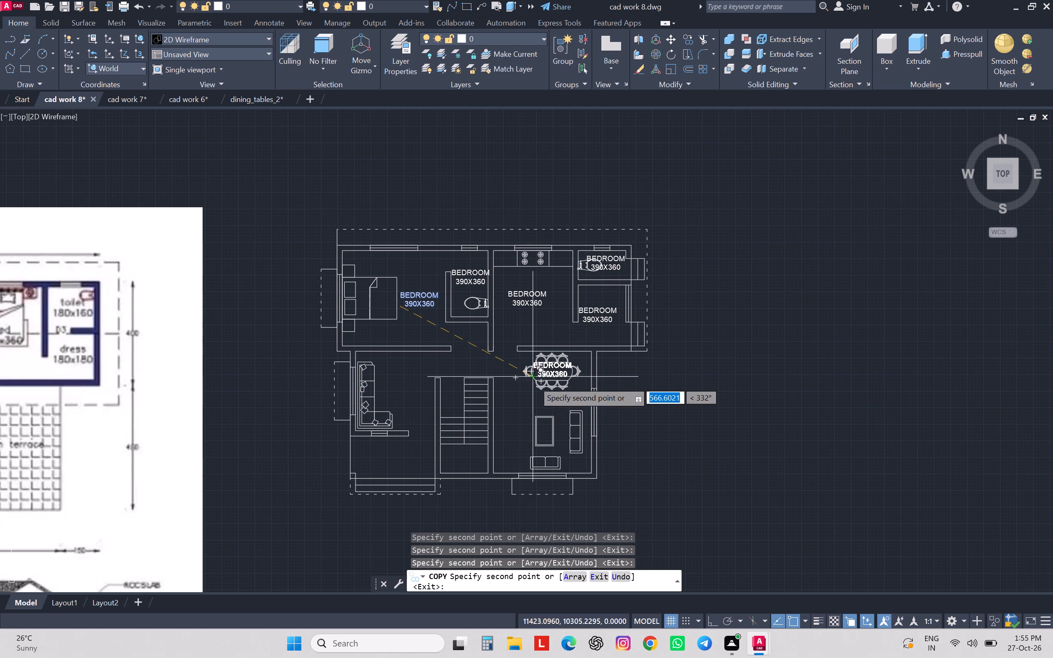
left_click(520, 413)
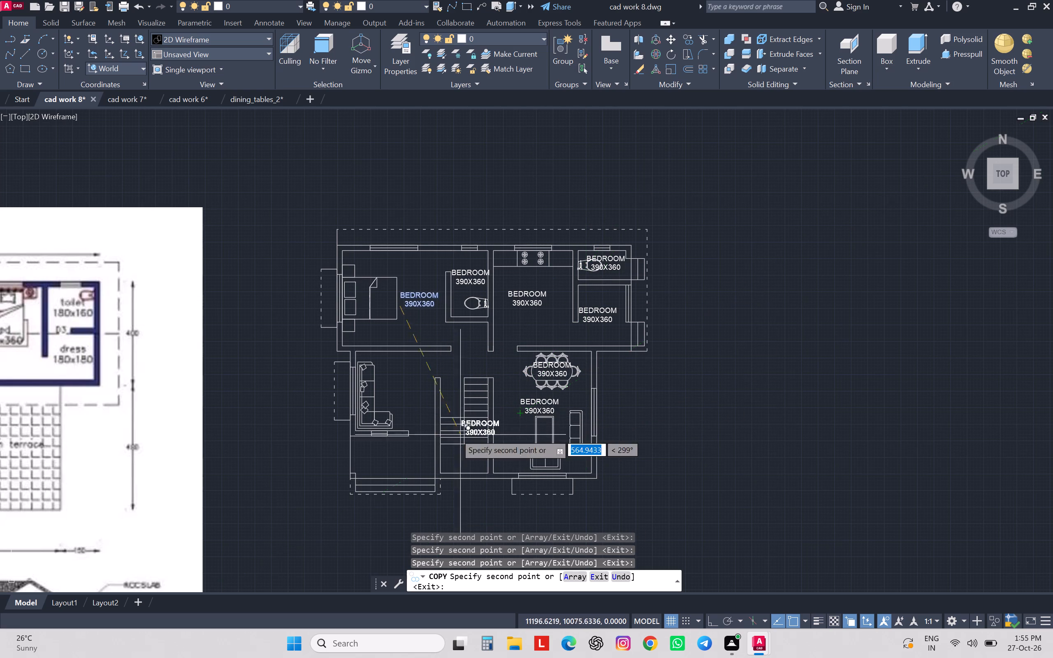
left_click_drag(385, 390, 381, 388)
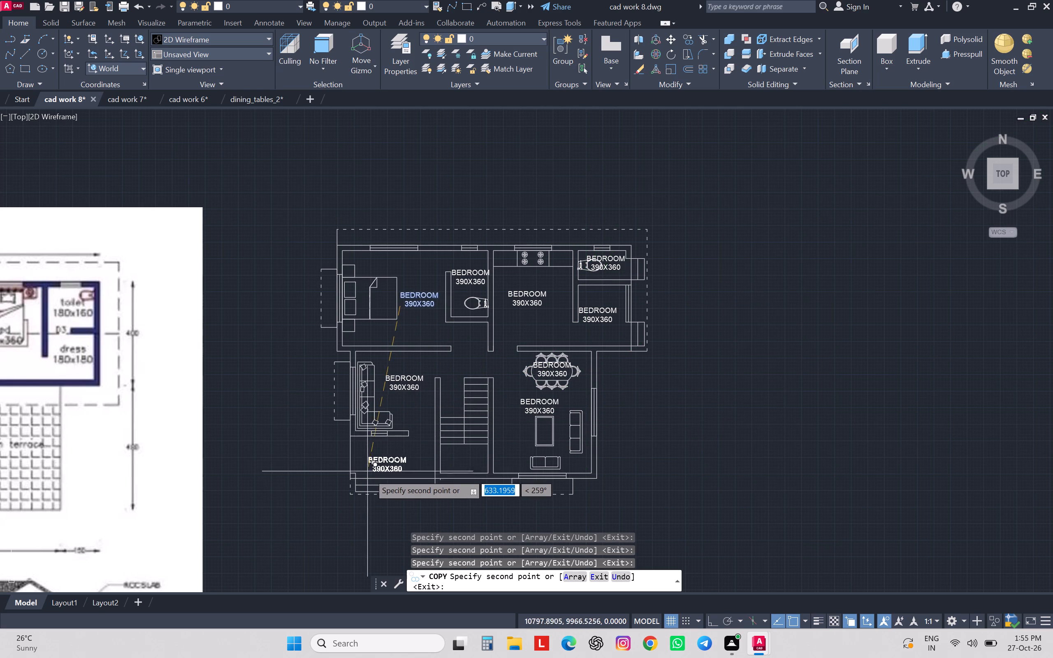
left_click(372, 464)
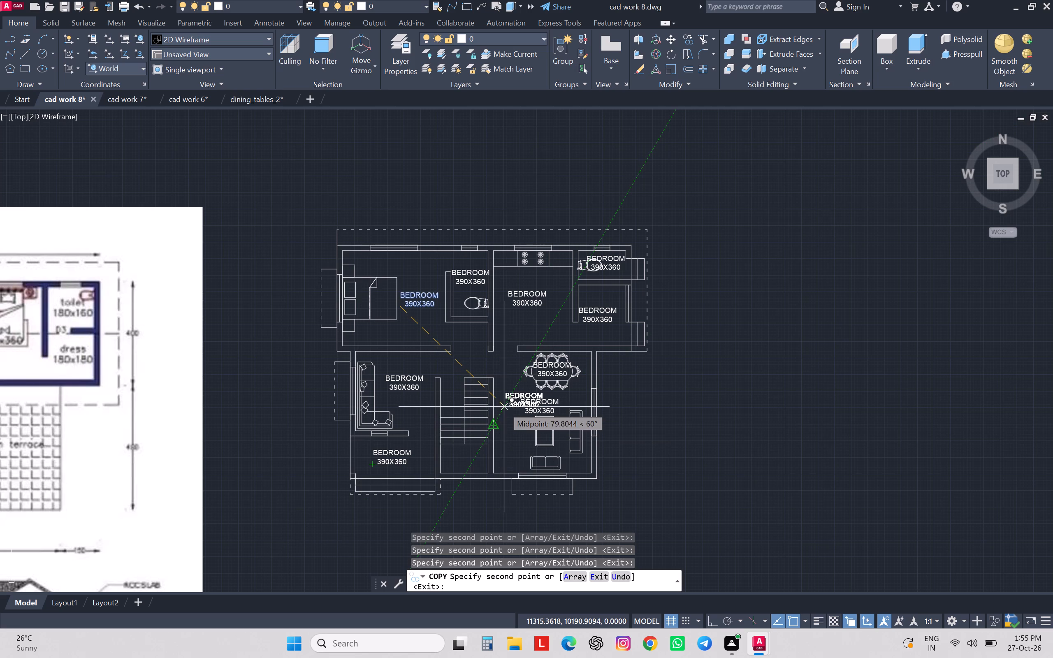
scroll(623, 410, "down", 1)
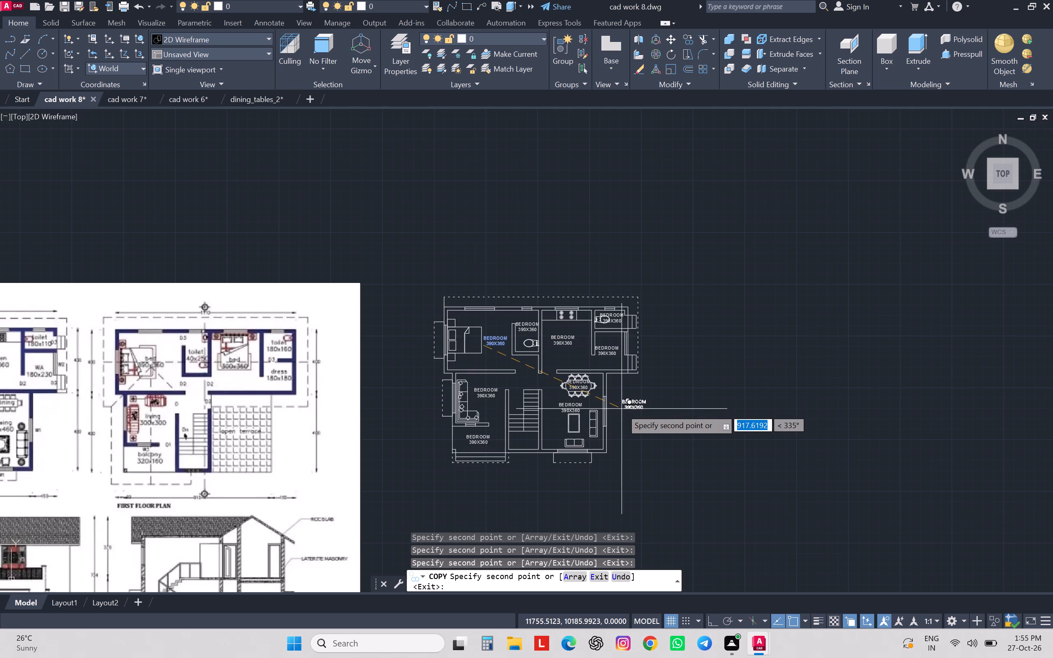
scroll(621, 408, "down", 1)
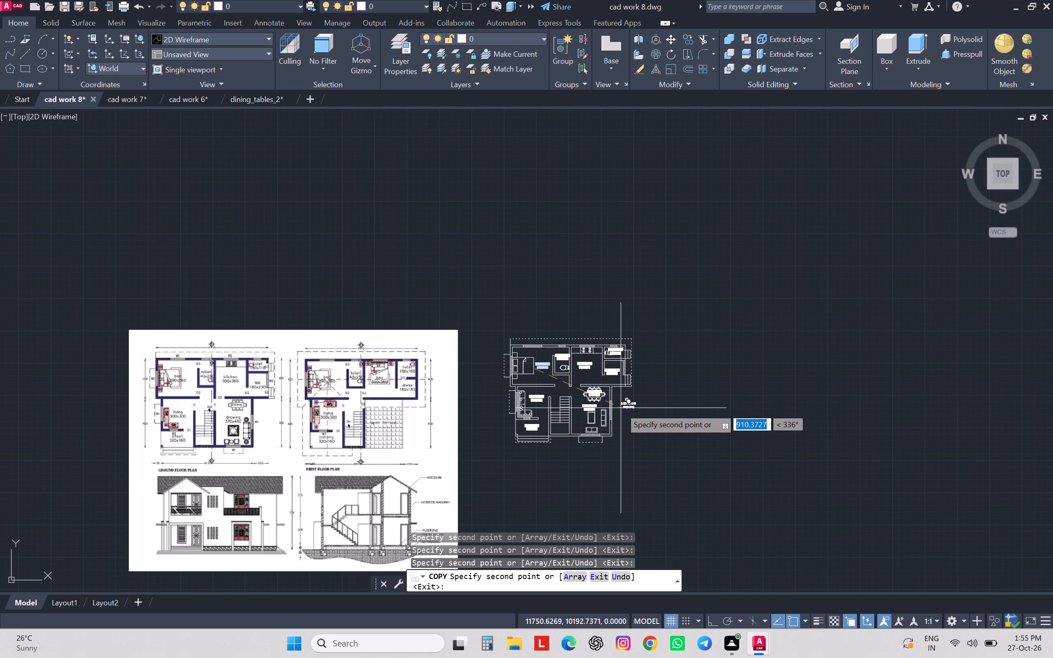
key("Escape")
key("Escape")
key("Escape")
Rewrite the label copy in the bedroom's attached toilet as TOILET with 140X250 on the line below.
scroll(525, 374, "up", 2)
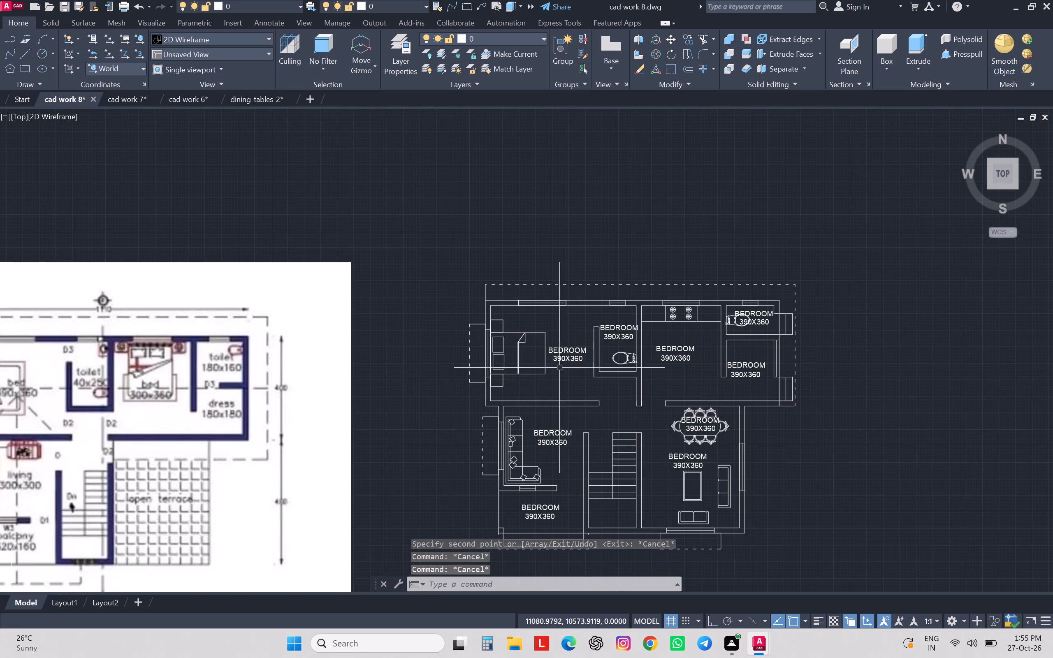
left_click(611, 330)
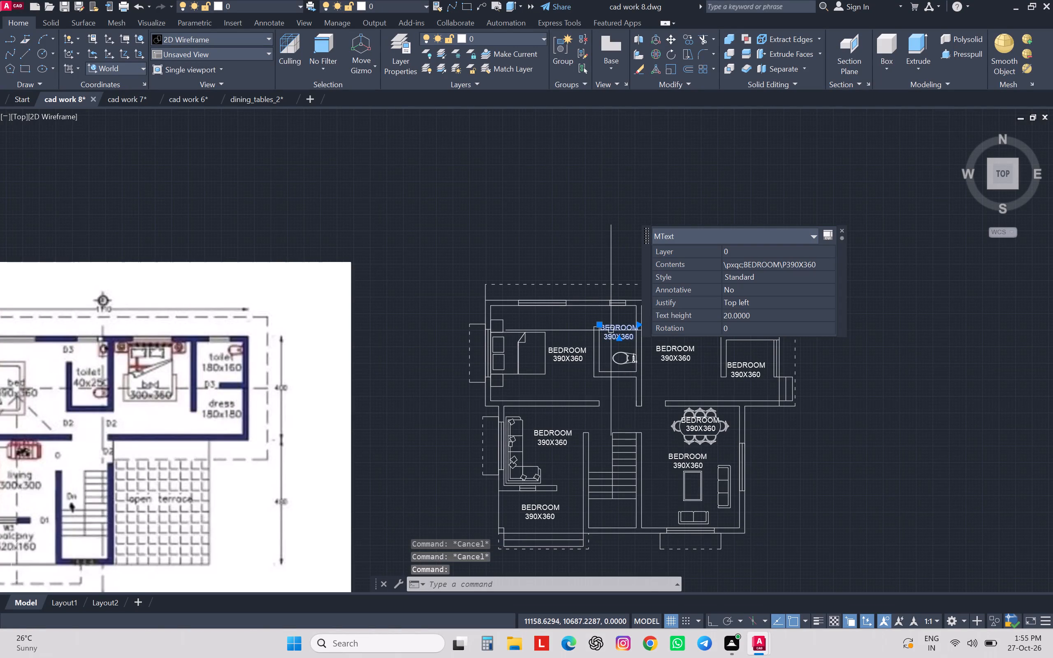
double_click(614, 330)
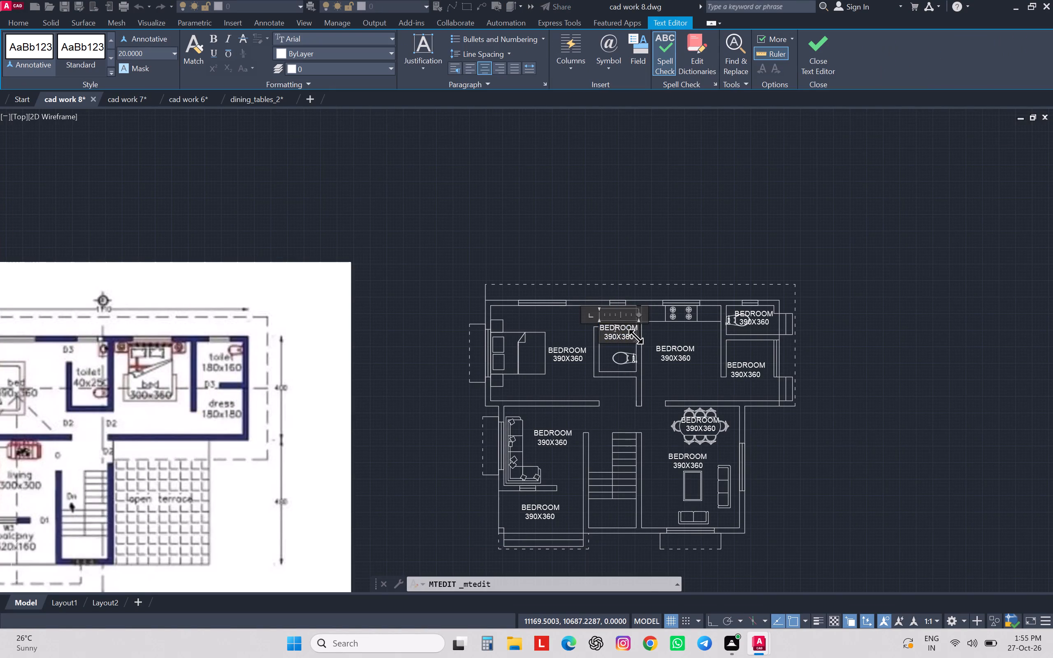
left_click_drag(633, 334, 591, 329)
type("TOILET")
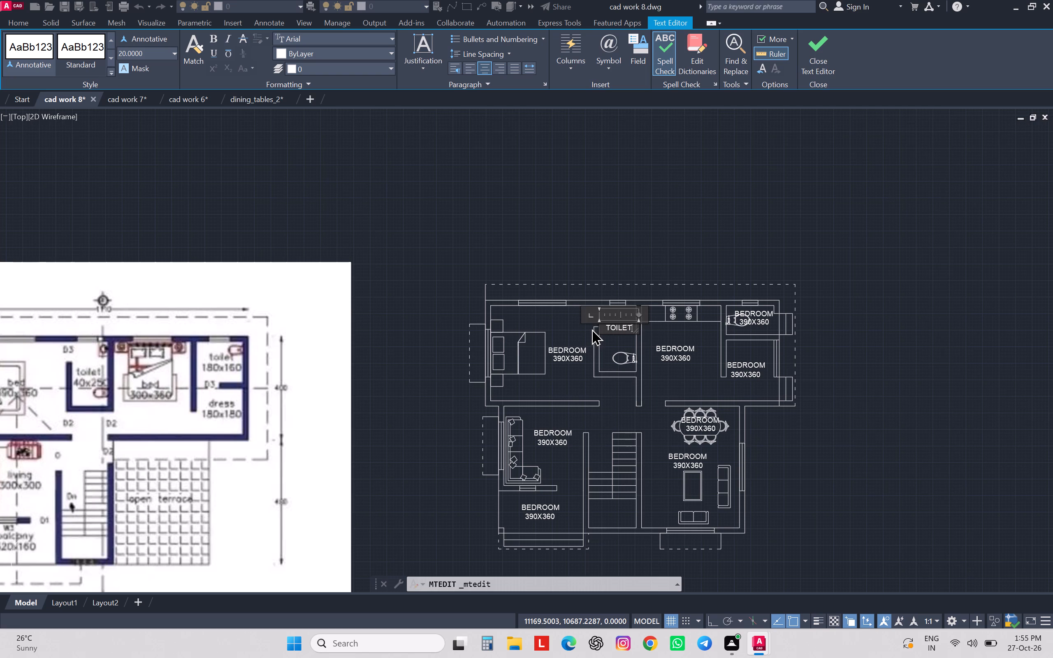
key("Return")
type("140")
key("x")
type("250")
left_click(623, 400)
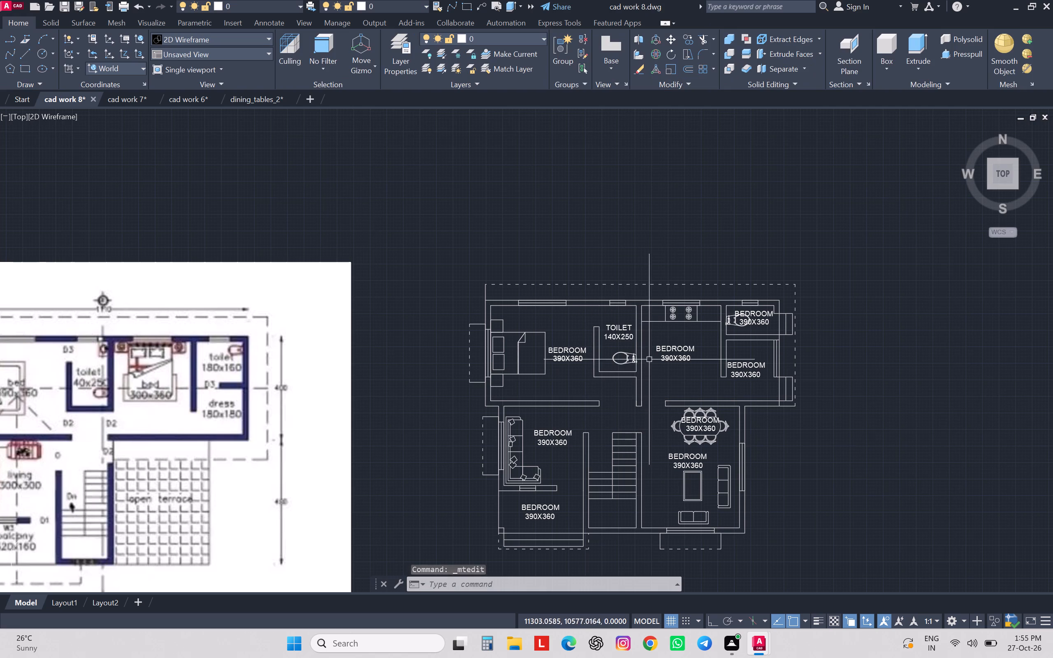
Rewrite the label copy in the kitchen as KITCHEN with 300X360 on the line below.
double_click(663, 349)
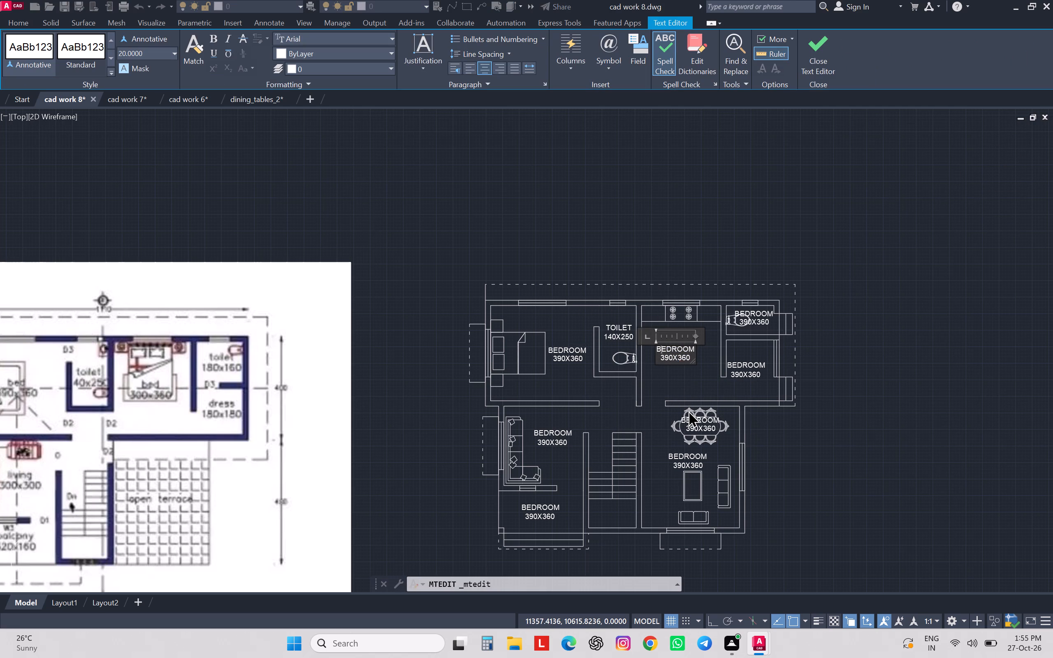
scroll(687, 394, "down", 1)
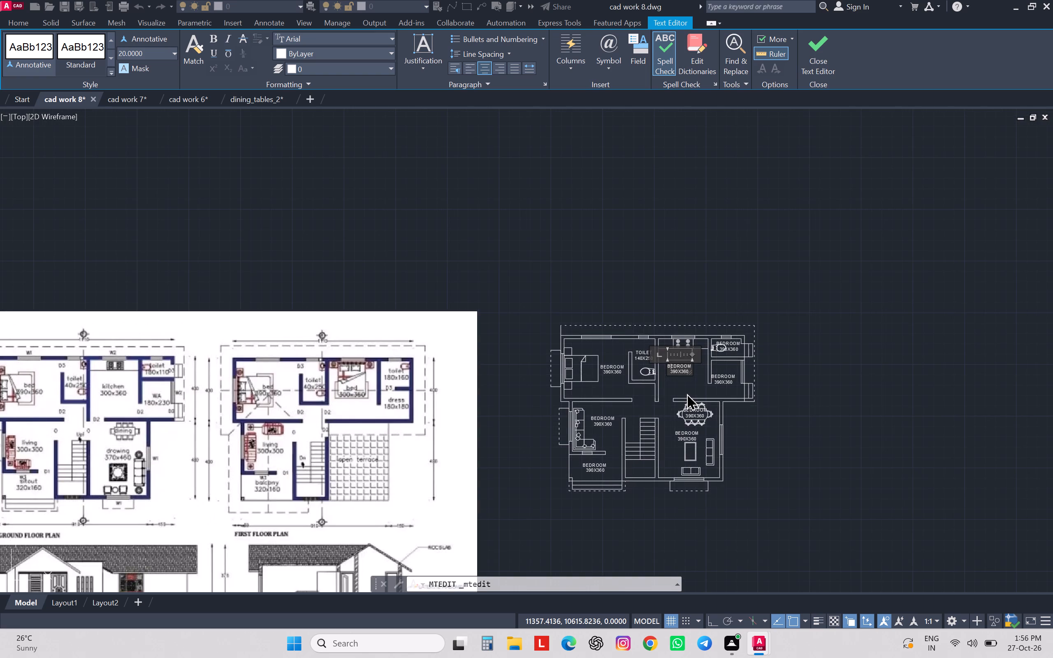
scroll(686, 377, "up", 1)
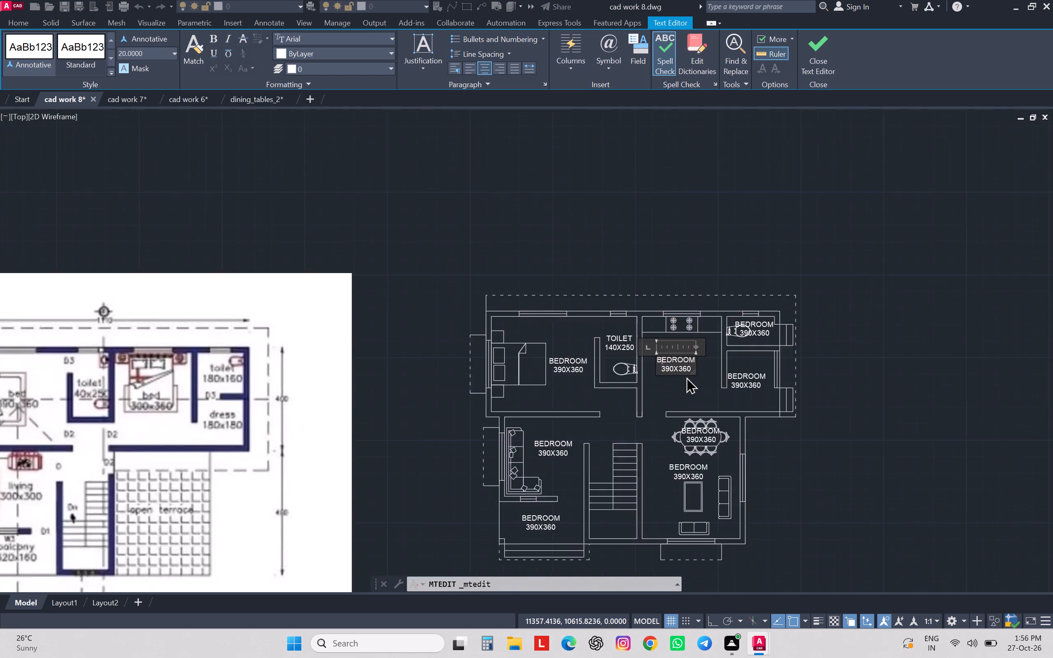
scroll(686, 377, "up", 1)
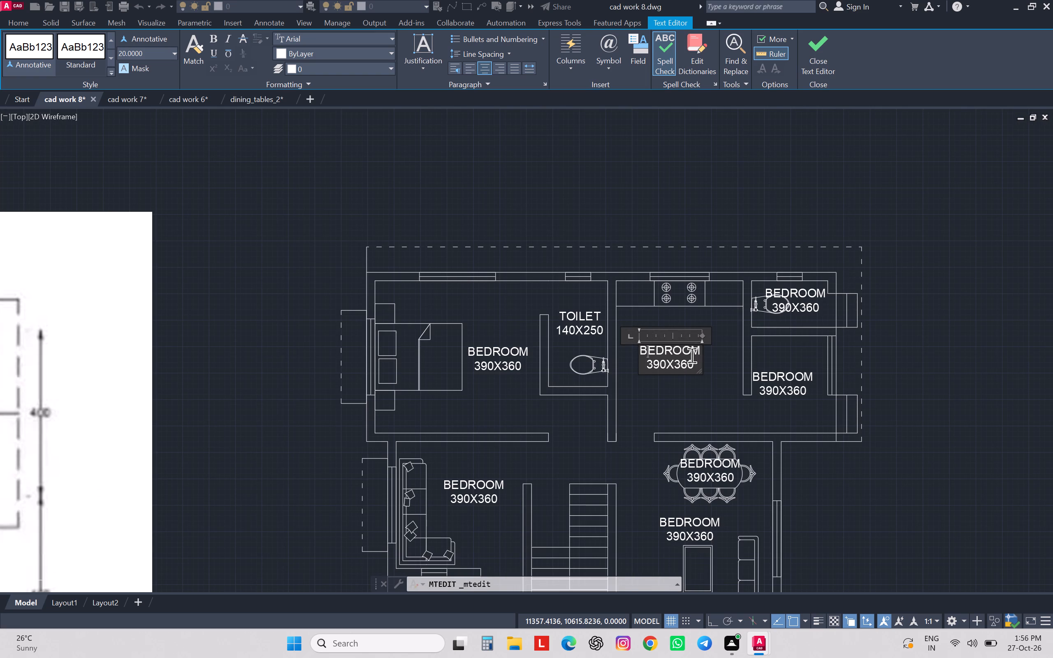
left_click_drag(666, 365, 630, 351)
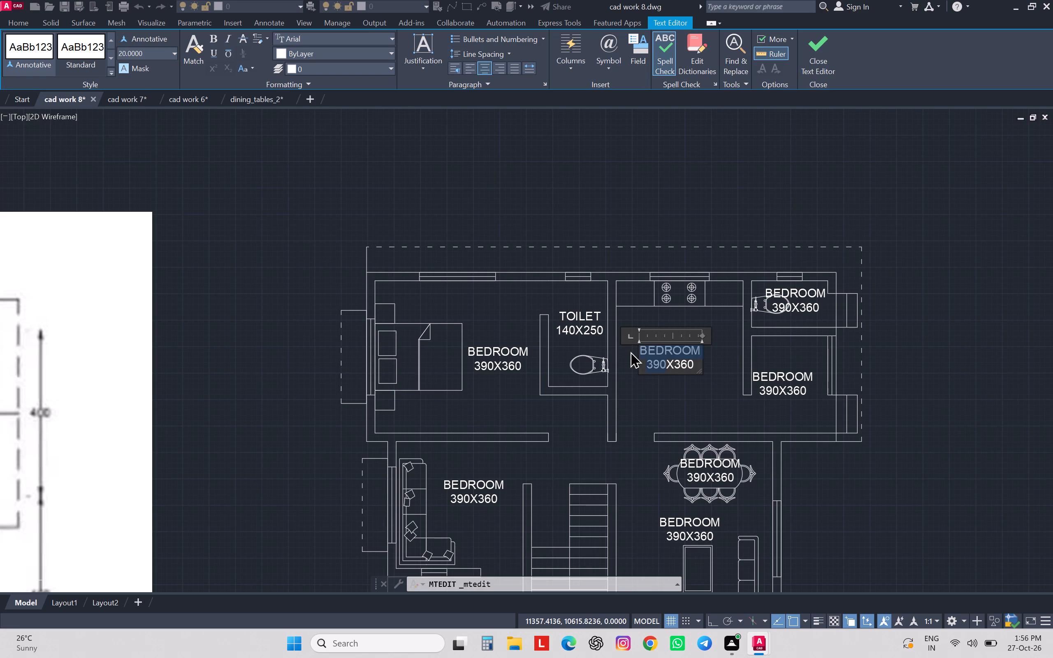
type("KITCHEN")
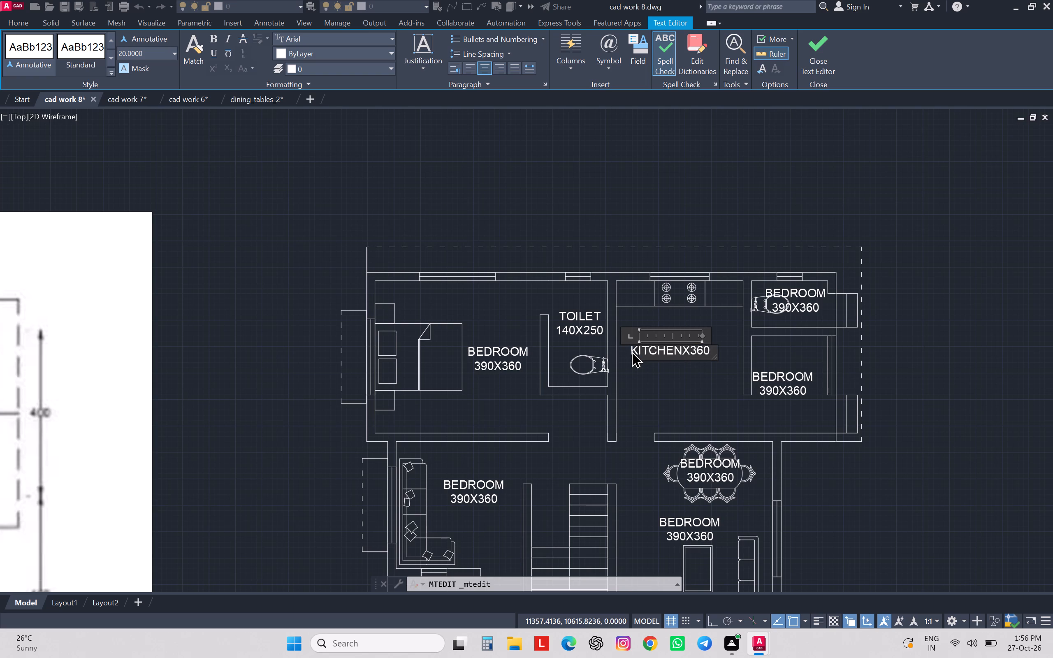
key("Return")
type("300")
left_click(672, 389)
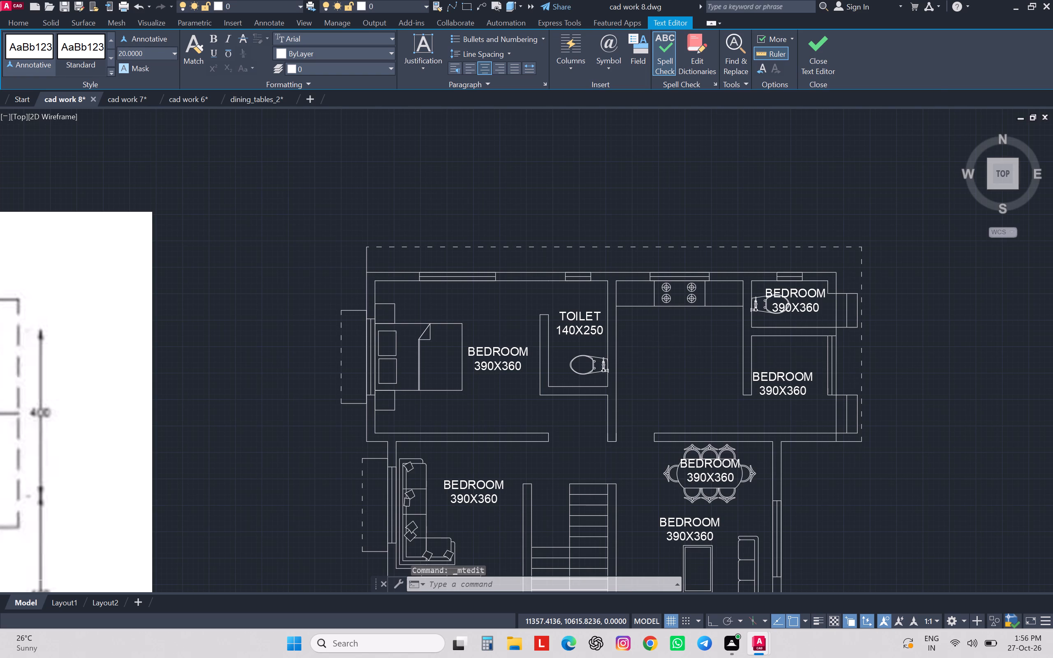
Replace the label copy in the work area with WORK AREA and widen its text frame so the name fits on one line.
scroll(767, 385, "down", 3)
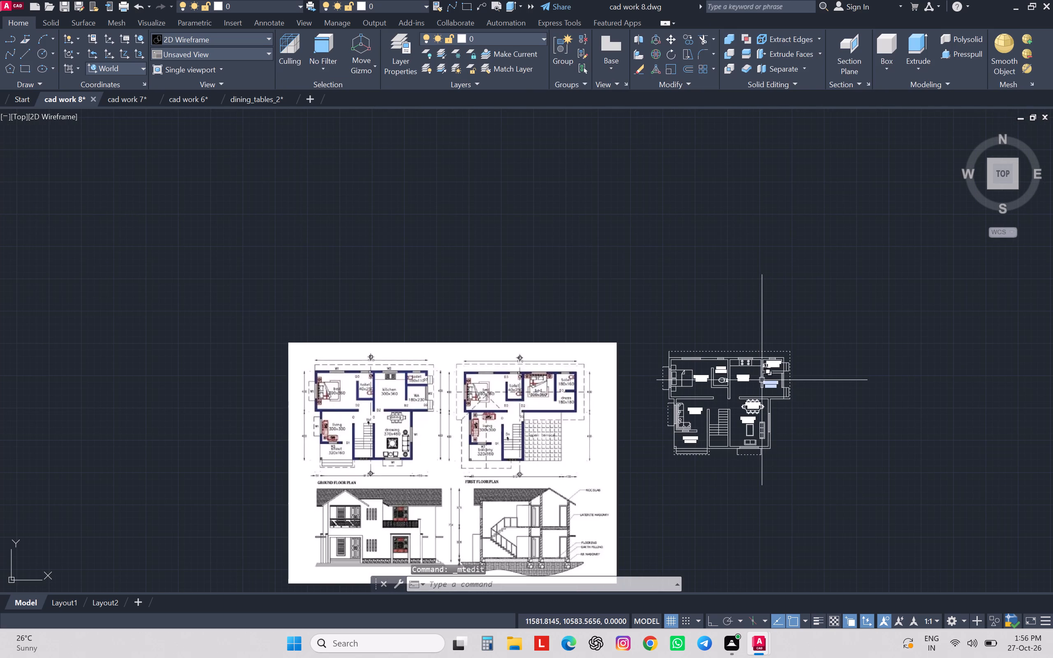
scroll(444, 439, "up", 2)
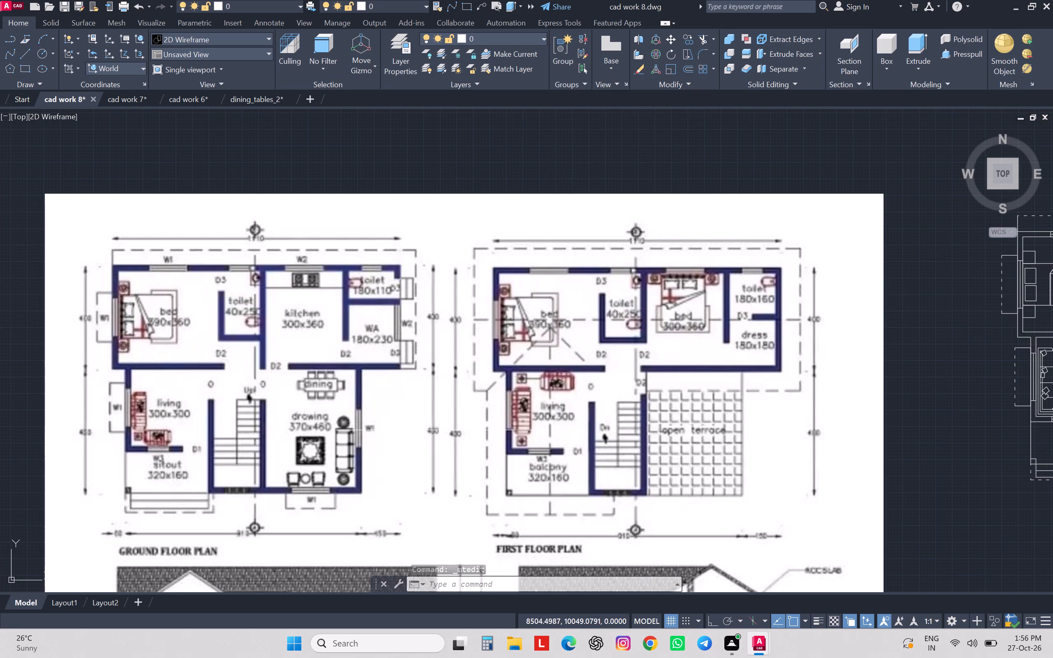
scroll(441, 430, "down", 2)
scroll(774, 380, "up", 2)
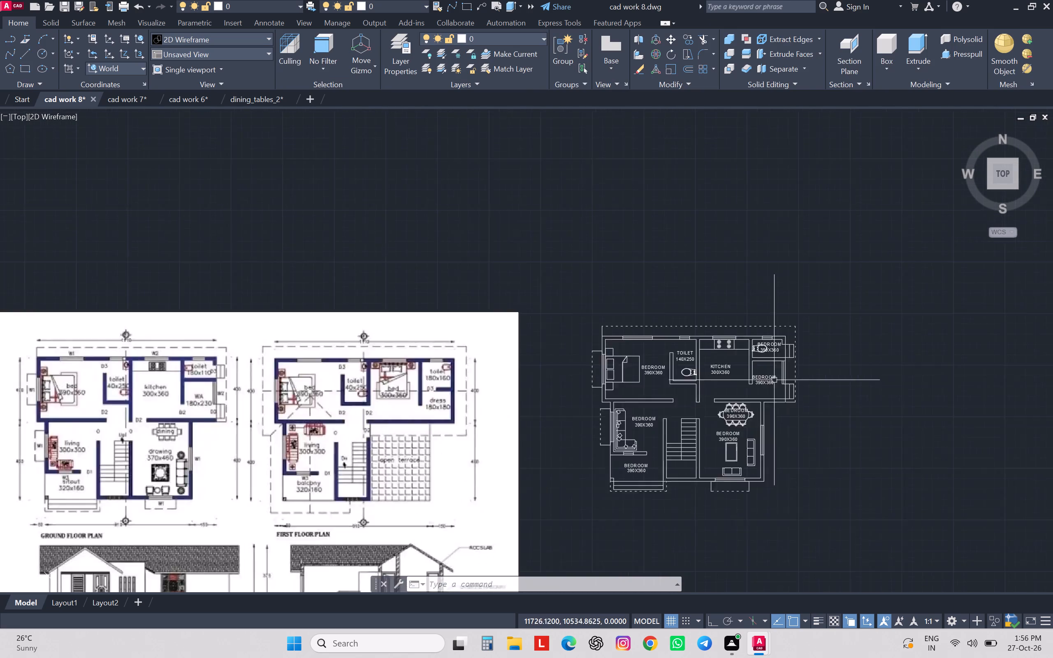
scroll(774, 380, "up", 2)
double_click(773, 367)
left_click_drag(777, 394, 774, 394)
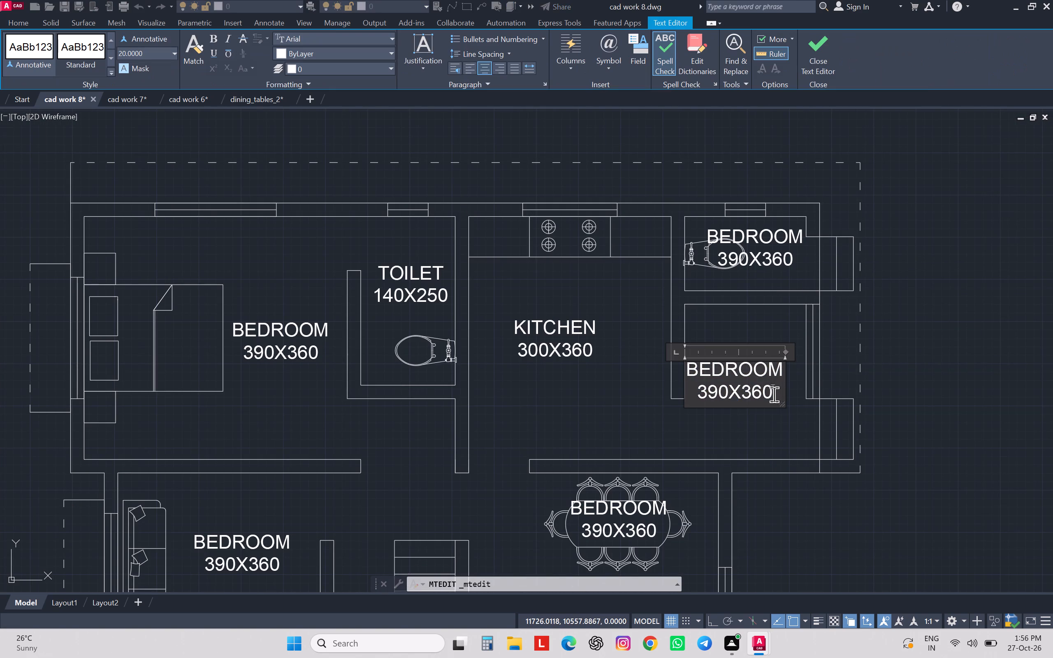
left_click_drag(774, 394, 678, 370)
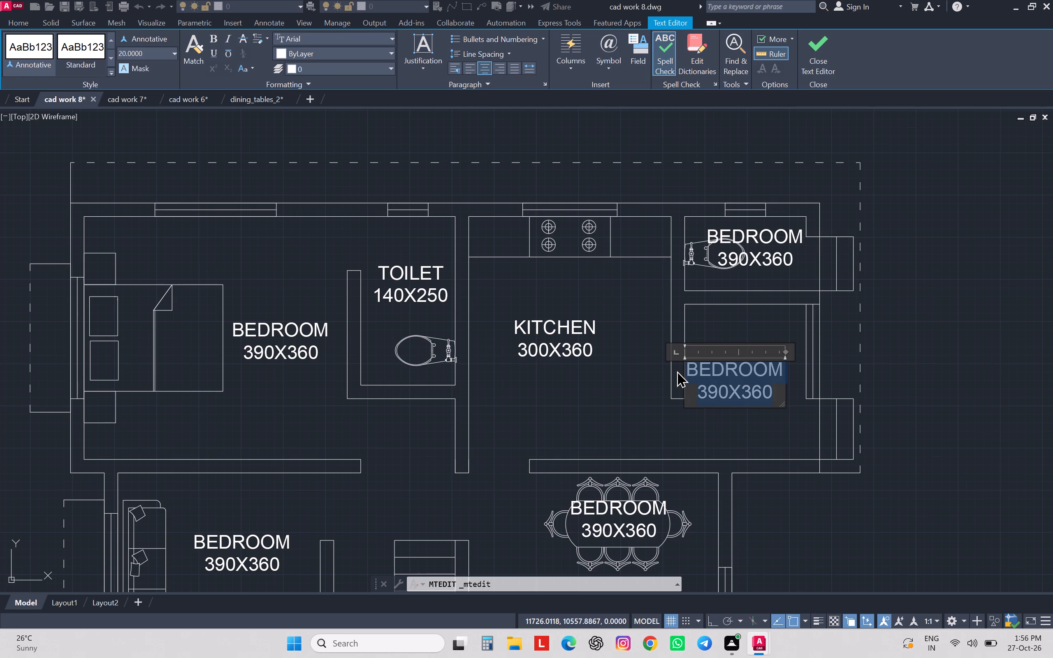
type("WO")
type("RK")
key("space")
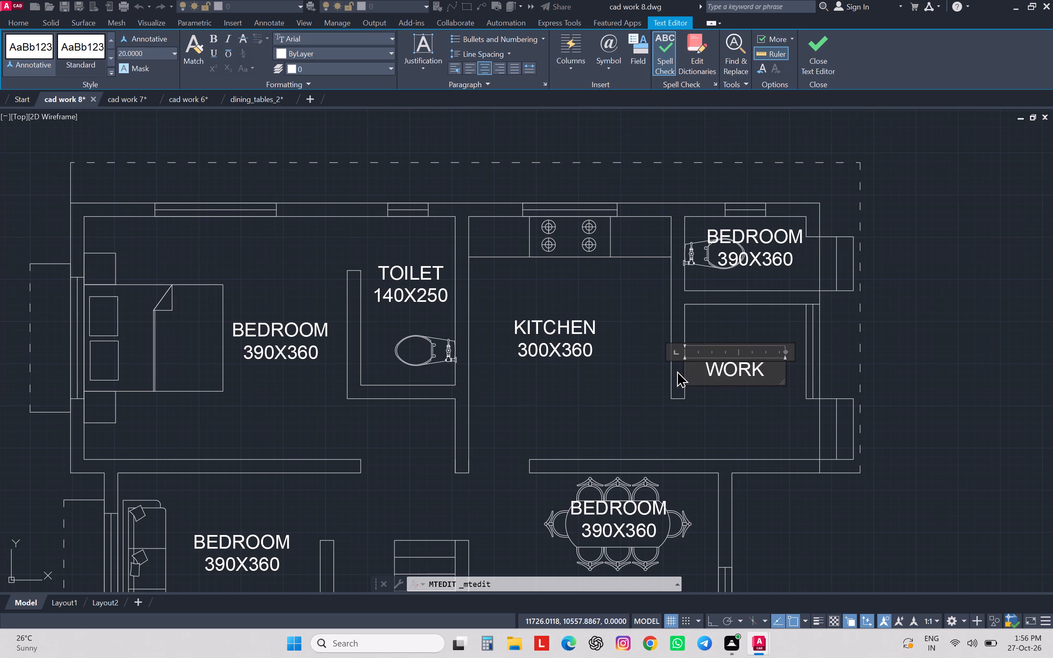
type("SRES")
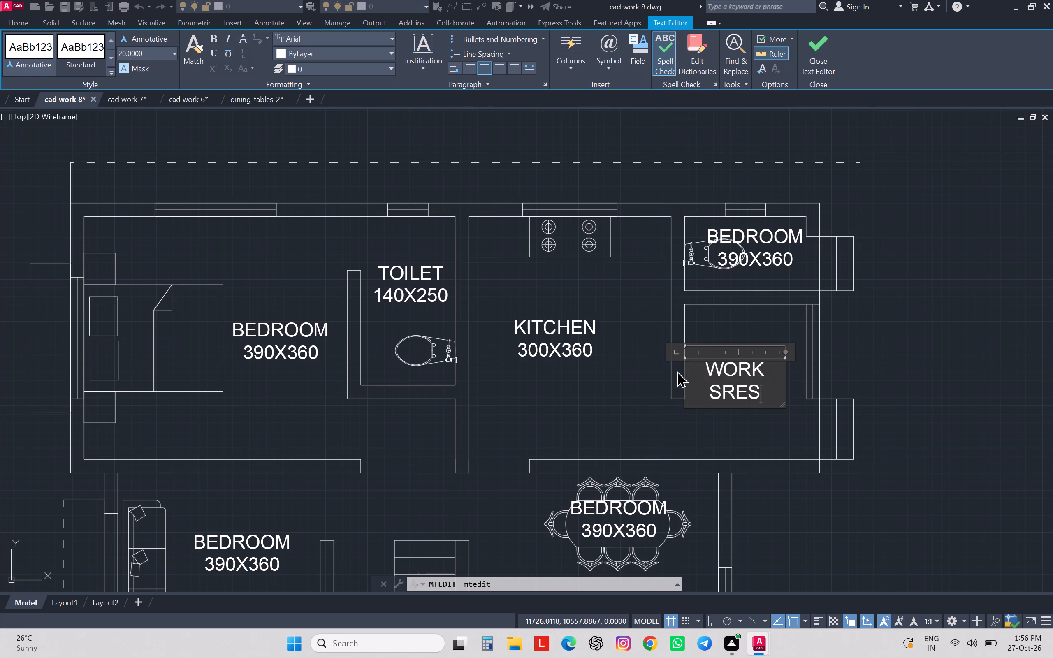
key("BackSpace")
key("BackSpace")
key("BackSpace")
key("BackSpace")
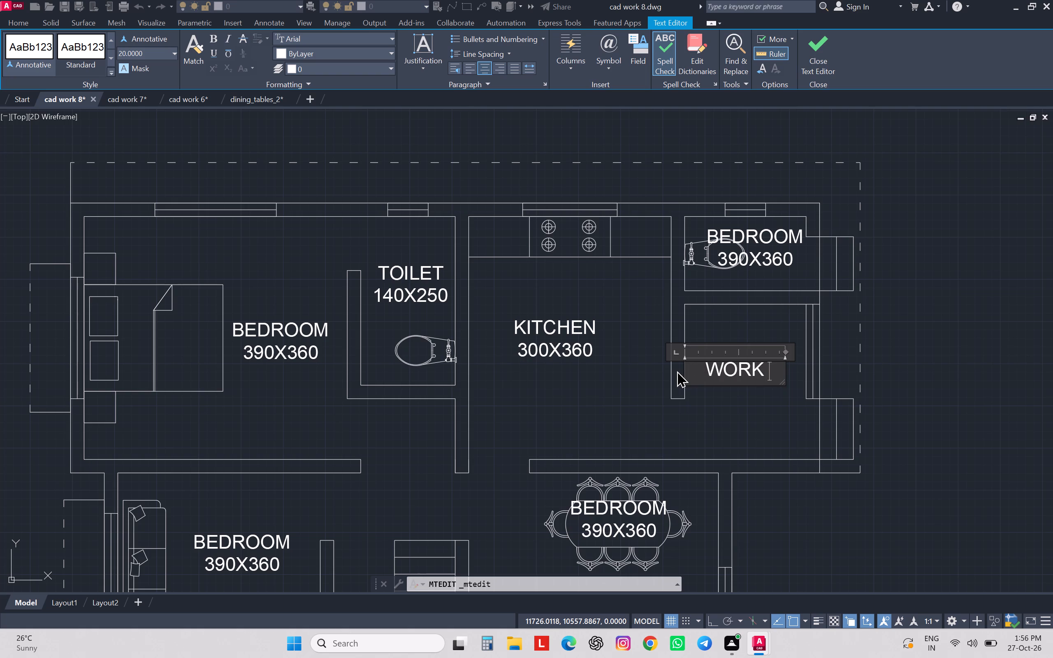
type("AREA")
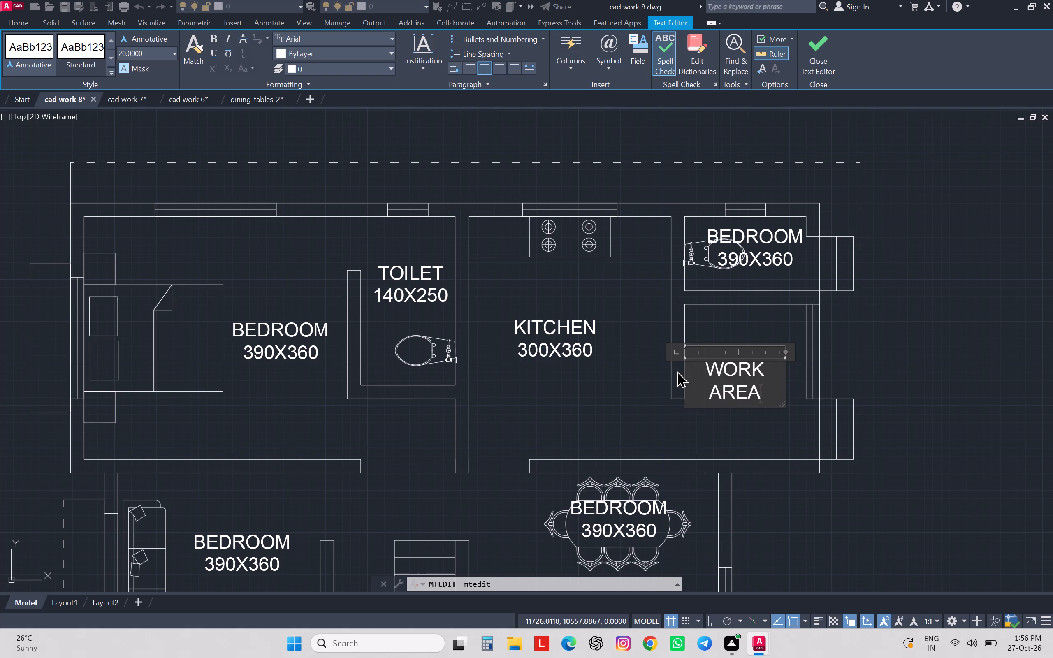
left_click_drag(786, 355, 818, 347)
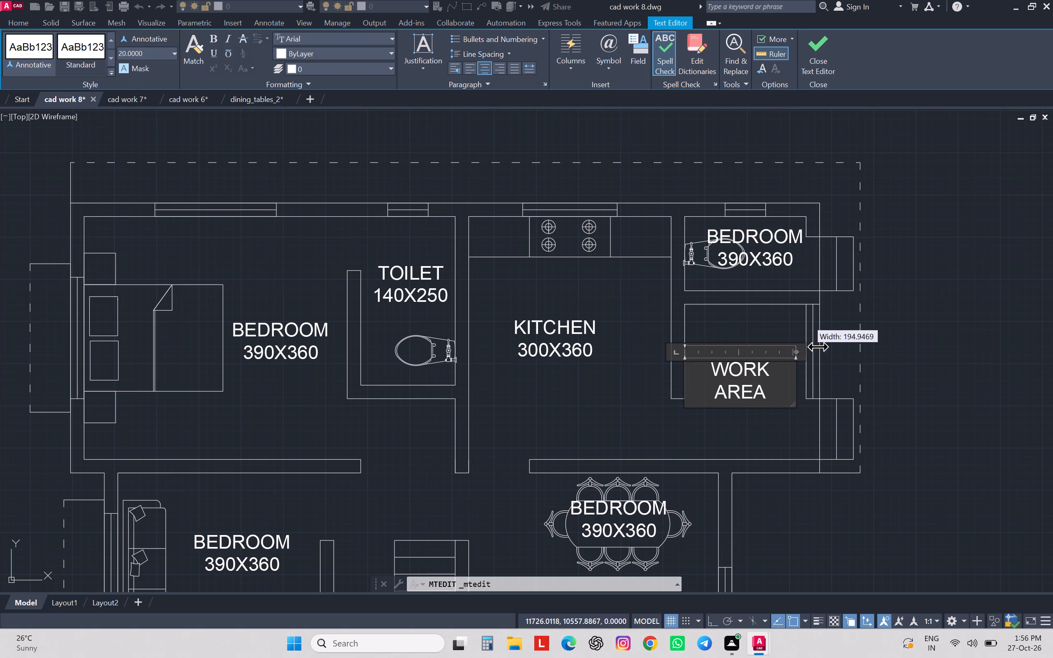
left_click_drag(818, 347, 826, 345)
Add the size 180X230 from the reference plan on a second line of the work area label.
scroll(779, 350, "down", 2)
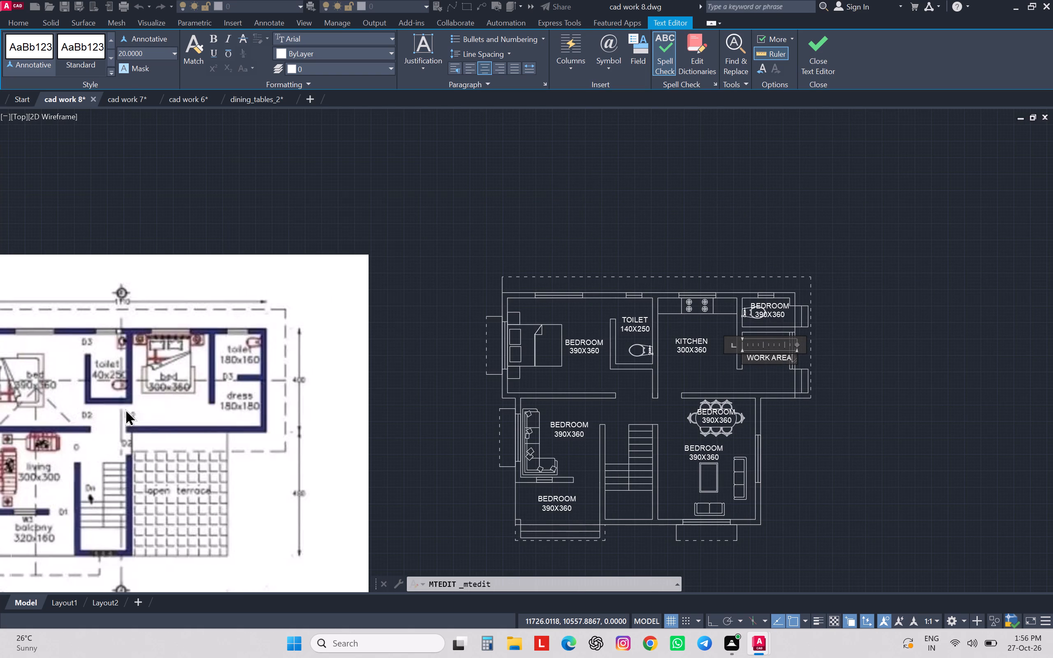
scroll(135, 394, "down", 2)
scroll(114, 399, "up", 3)
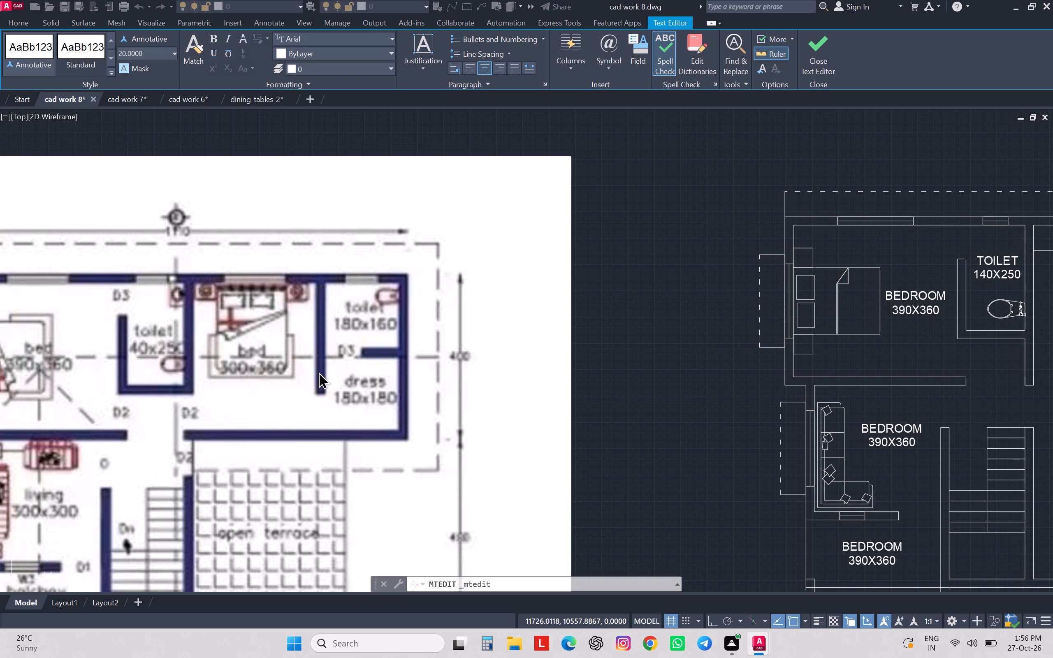
scroll(379, 387, "down", 3)
scroll(377, 386, "up", 2)
middle_click_drag(189, 387, 237, 376)
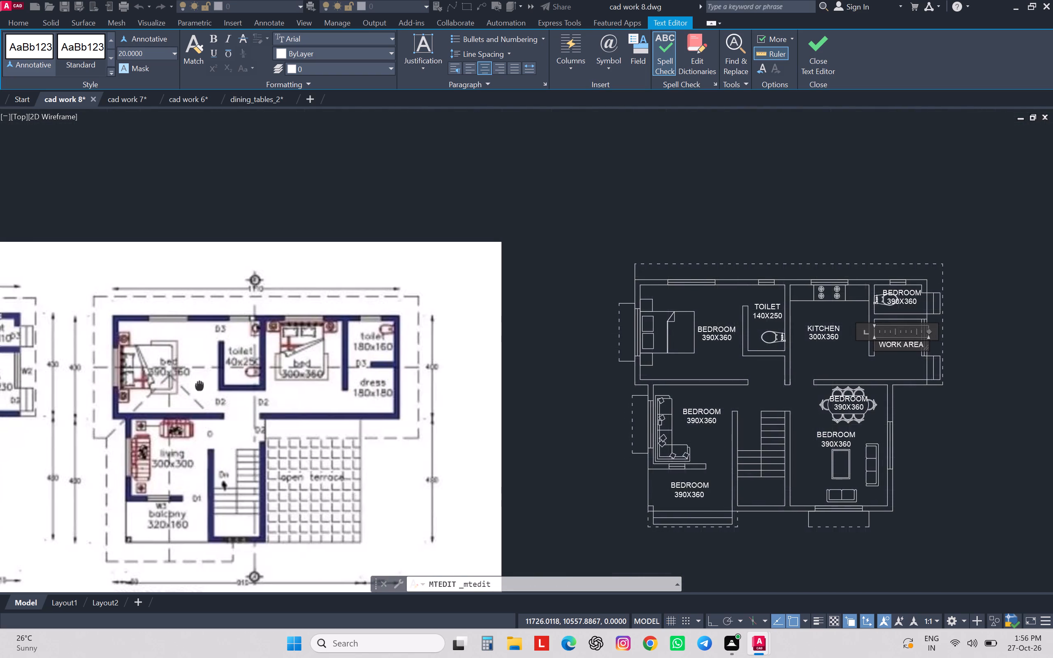
middle_click_drag(237, 376, 276, 369)
scroll(276, 369, "down", 2)
scroll(181, 369, "down", 1)
scroll(181, 369, "up", 2)
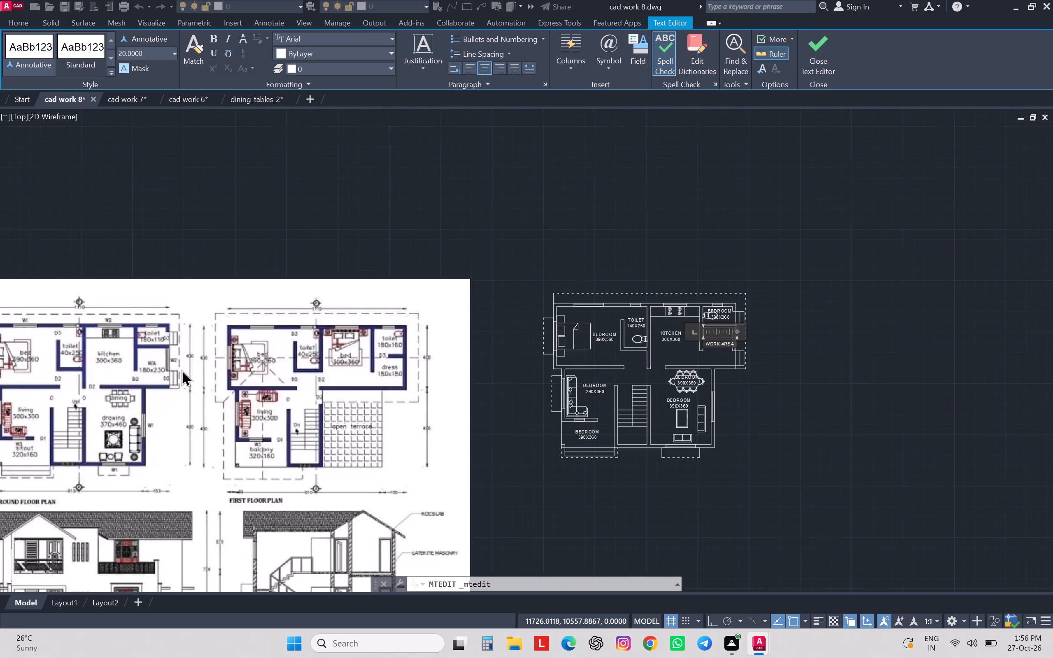
scroll(181, 369, "up", 1)
scroll(181, 369, "down", 1)
scroll(181, 369, "up", 1)
scroll(169, 365, "down", 5)
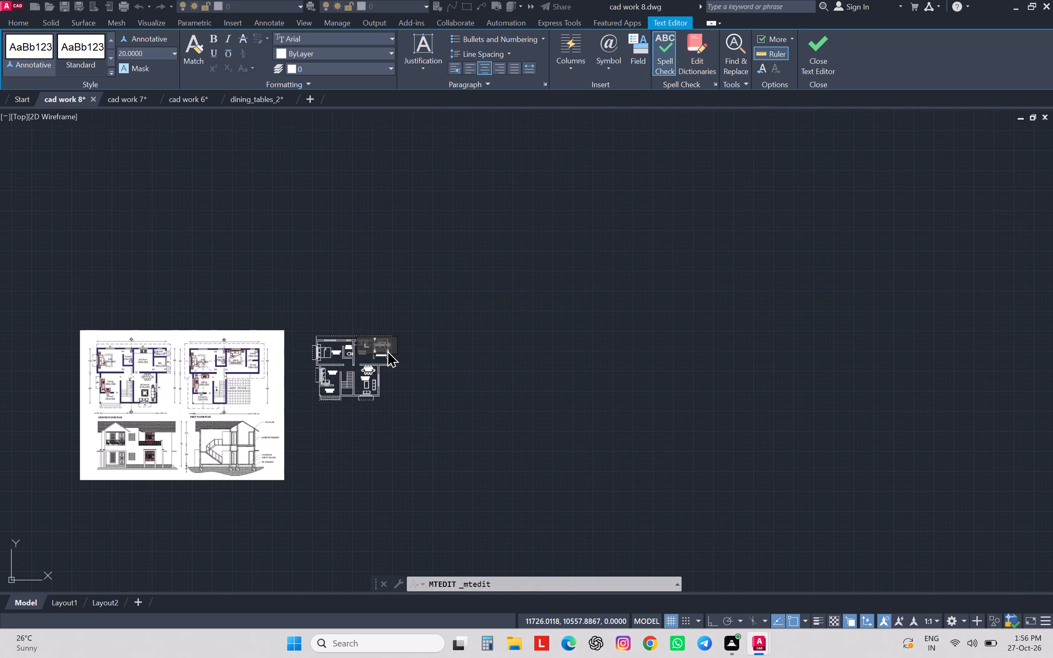
scroll(387, 350, "up", 4)
key("Return")
type("180")
key("x")
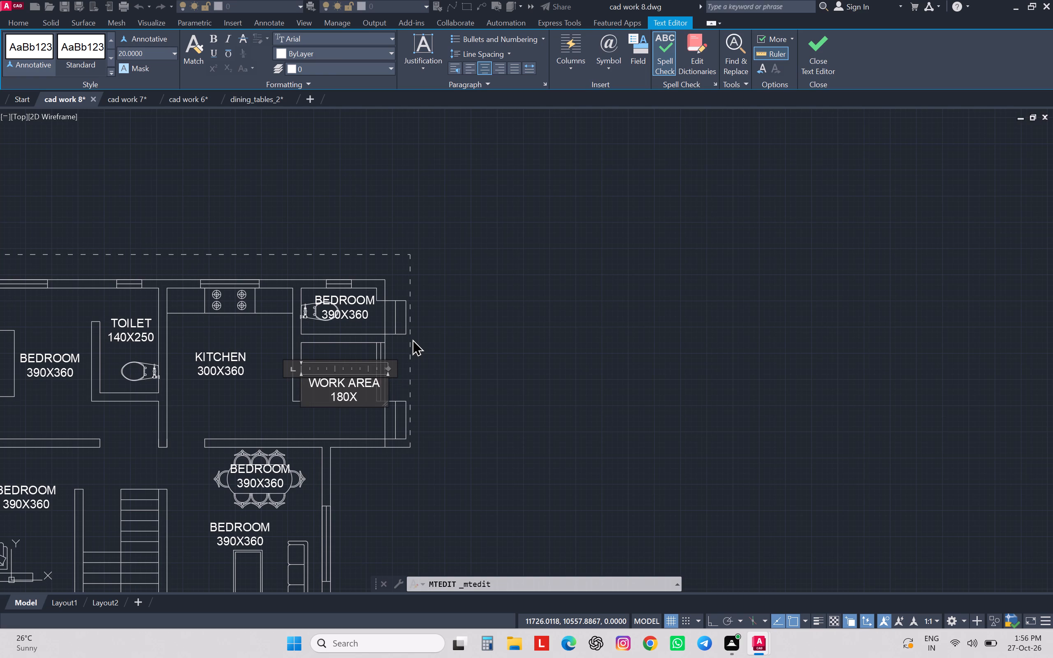
type("230")
left_click(461, 441)
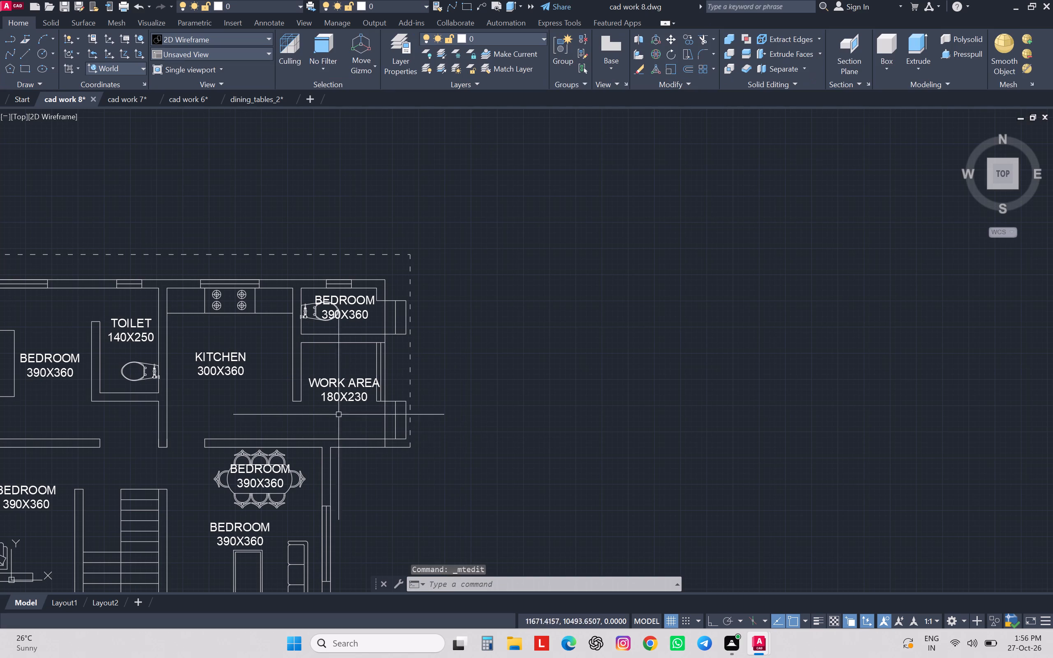
Shorten the name in the work area label to W/A, keeping the size line.
double_click(332, 381)
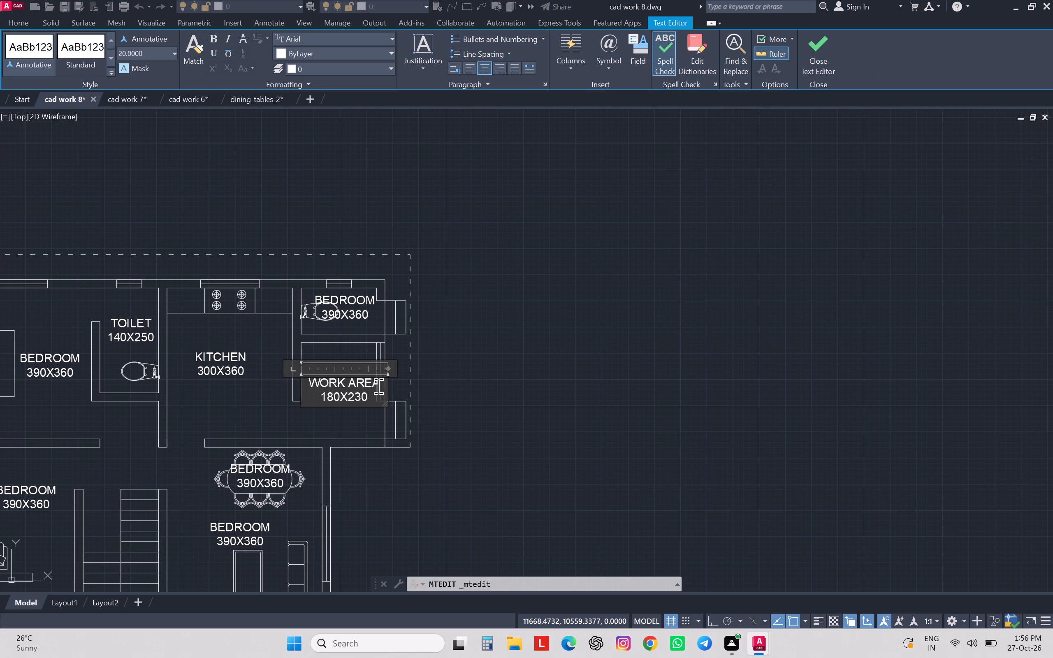
left_click_drag(380, 386, 349, 378)
left_click_drag(349, 378, 308, 387)
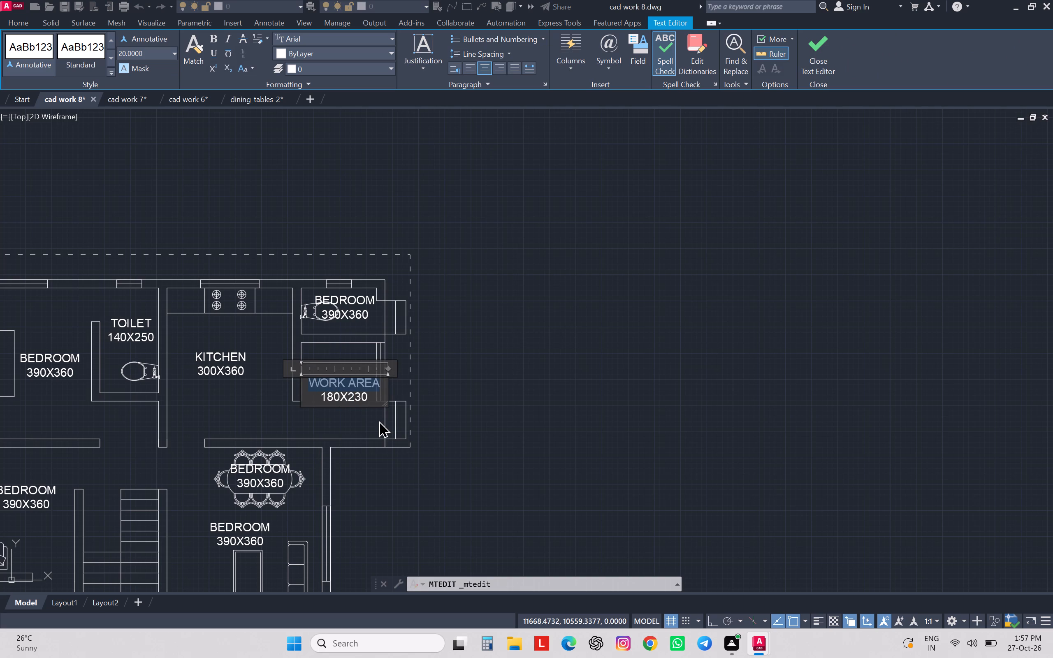
type("W/")
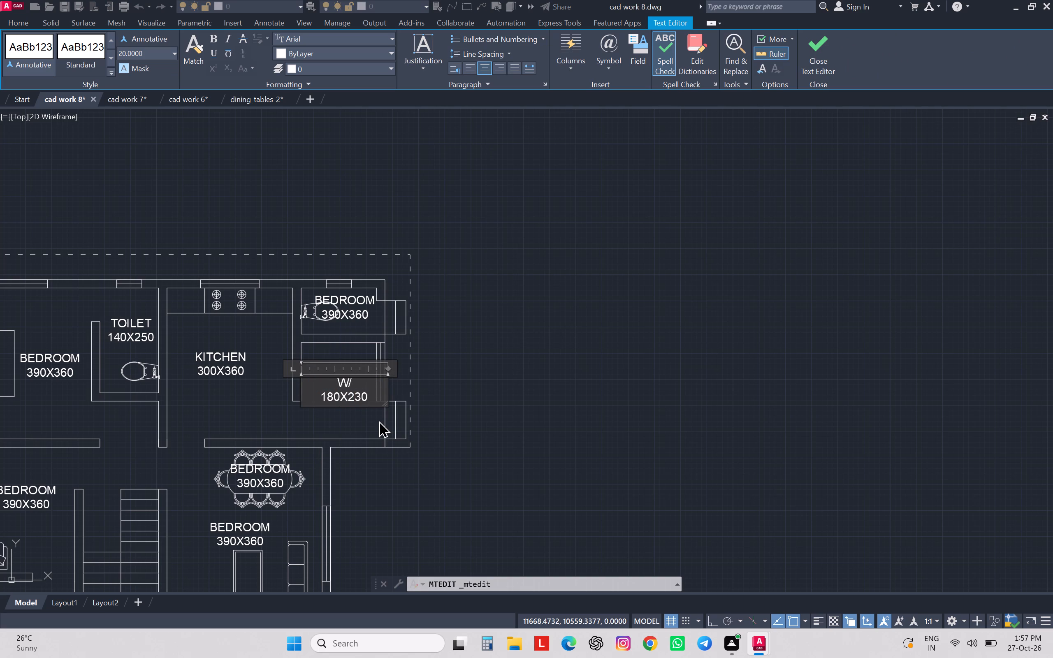
key("a")
left_click(524, 403)
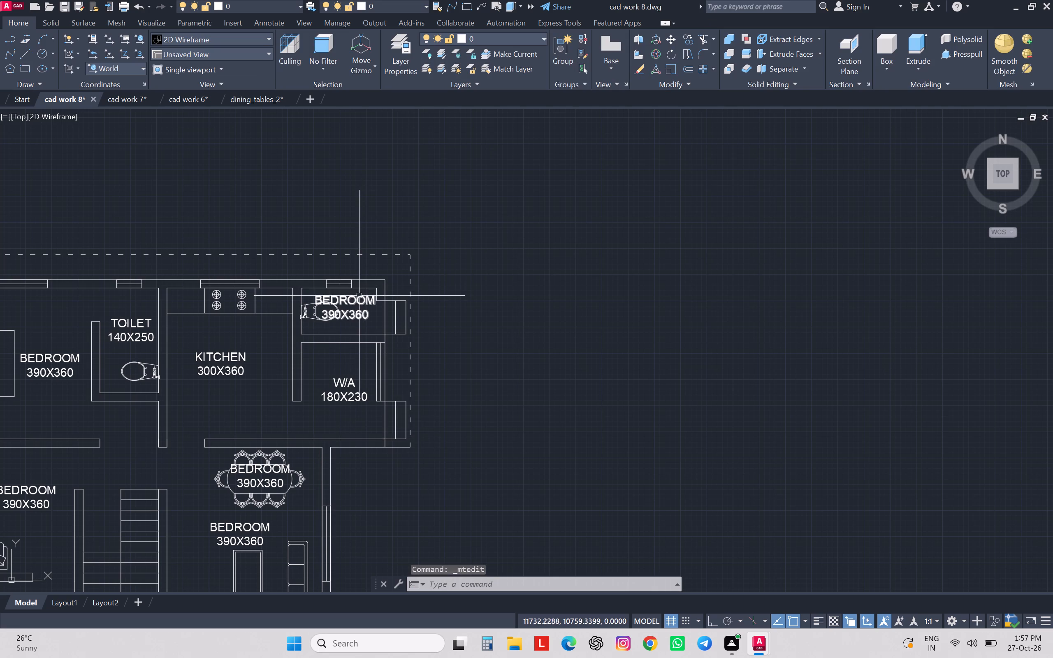
Rewrite the bedroom label copy in the small toilet above the W/A as TOILET with 180X110 on the line below.
scroll(359, 297, "down", 3)
middle_click_drag(65, 315, 171, 327)
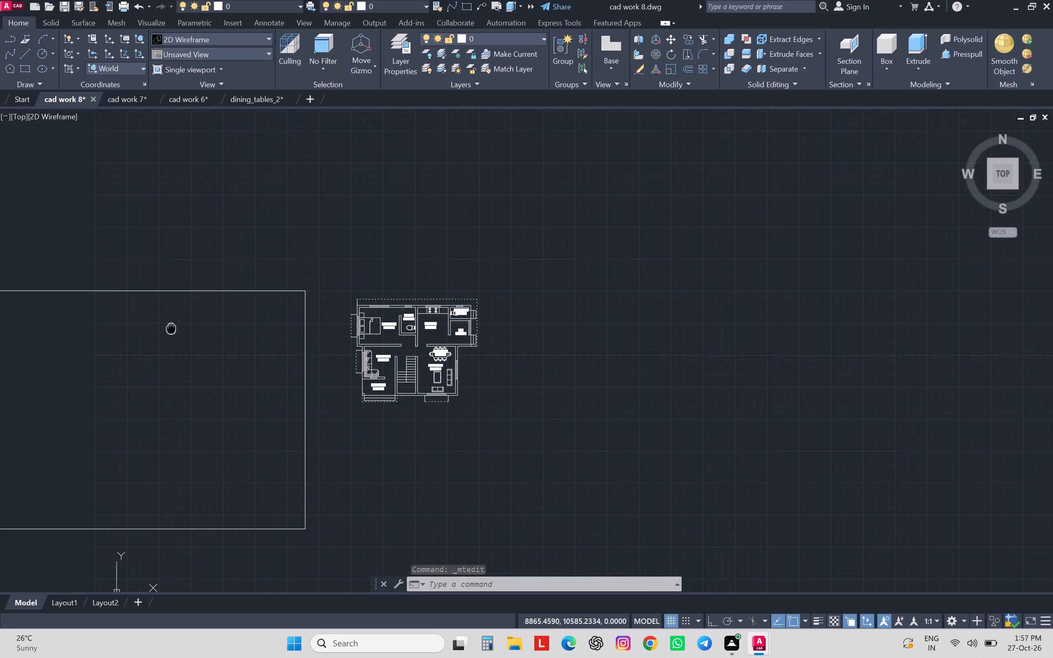
middle_click_drag(171, 327, 171, 327)
scroll(107, 322, "up", 4)
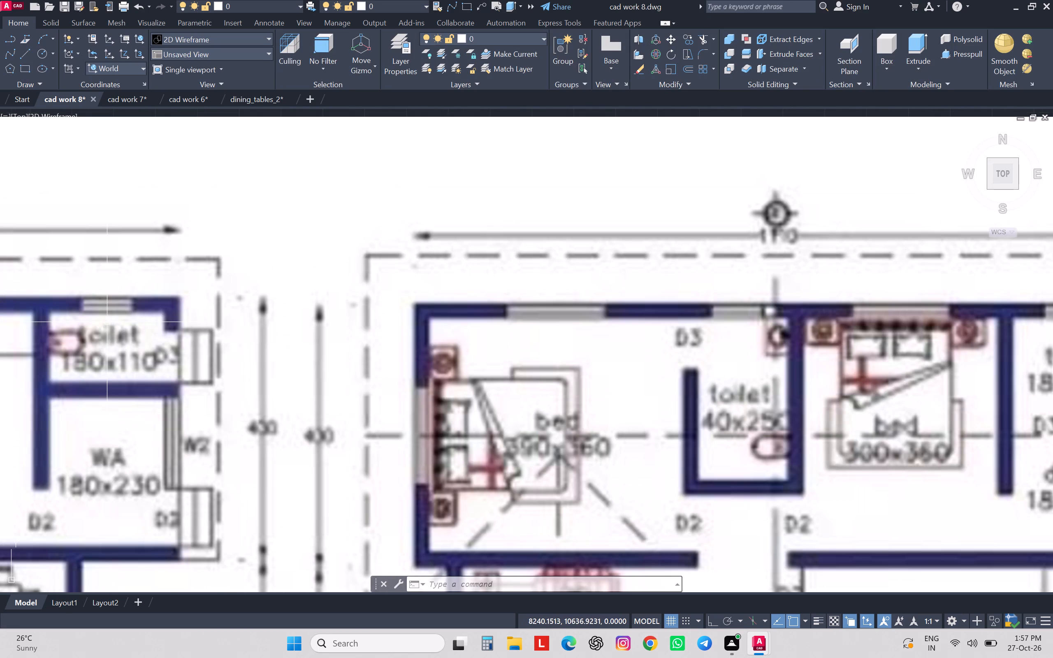
scroll(107, 324, "down", 1)
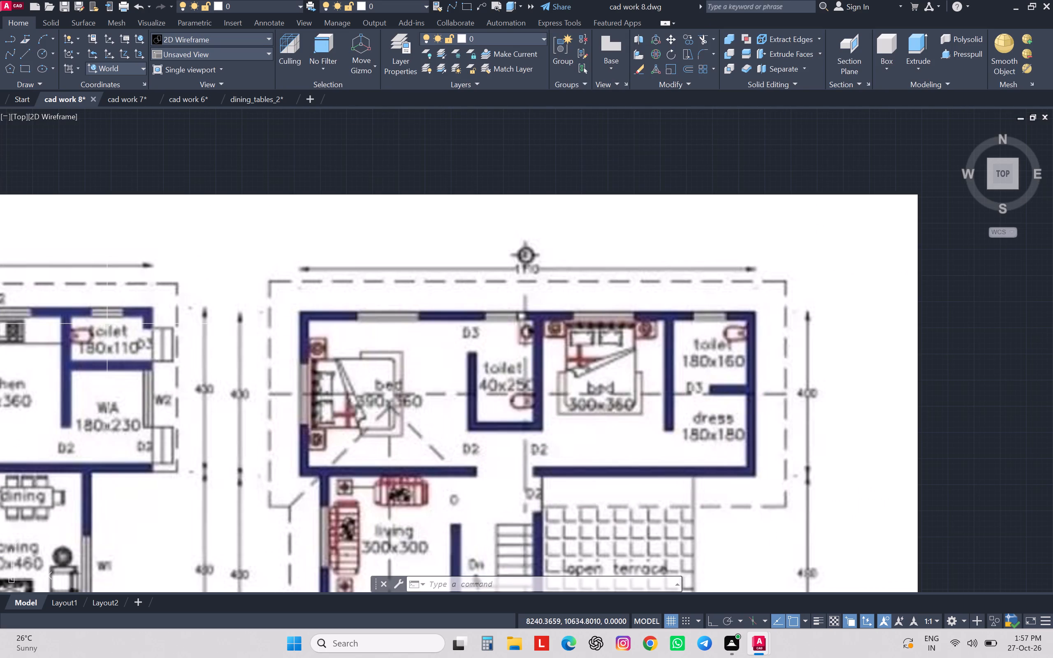
scroll(107, 324, "down", 2)
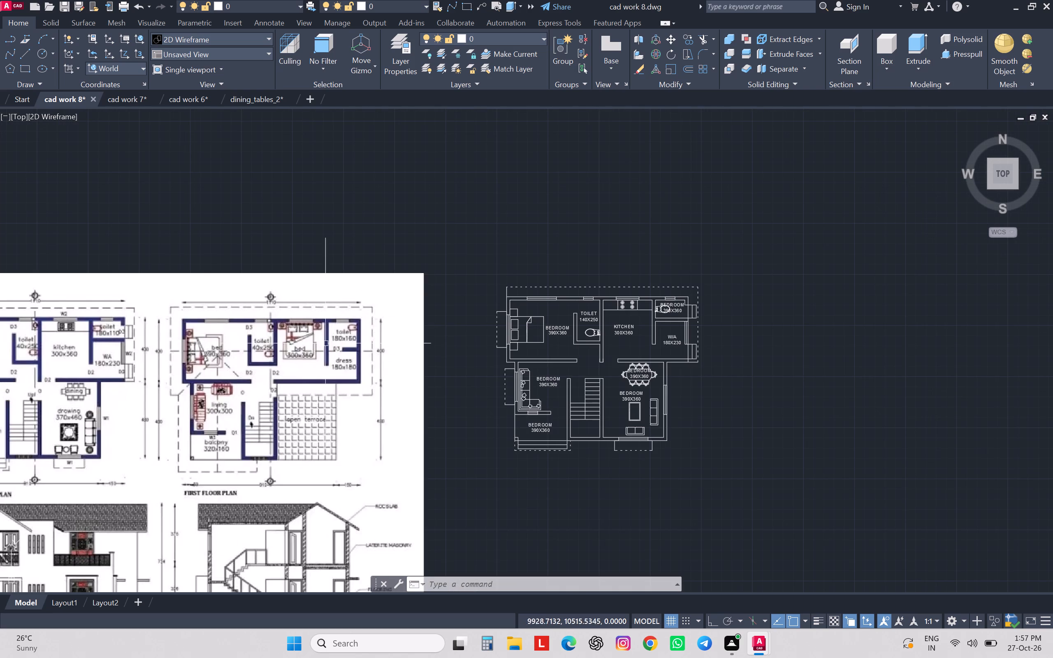
scroll(714, 310, "up", 3)
double_click(562, 316)
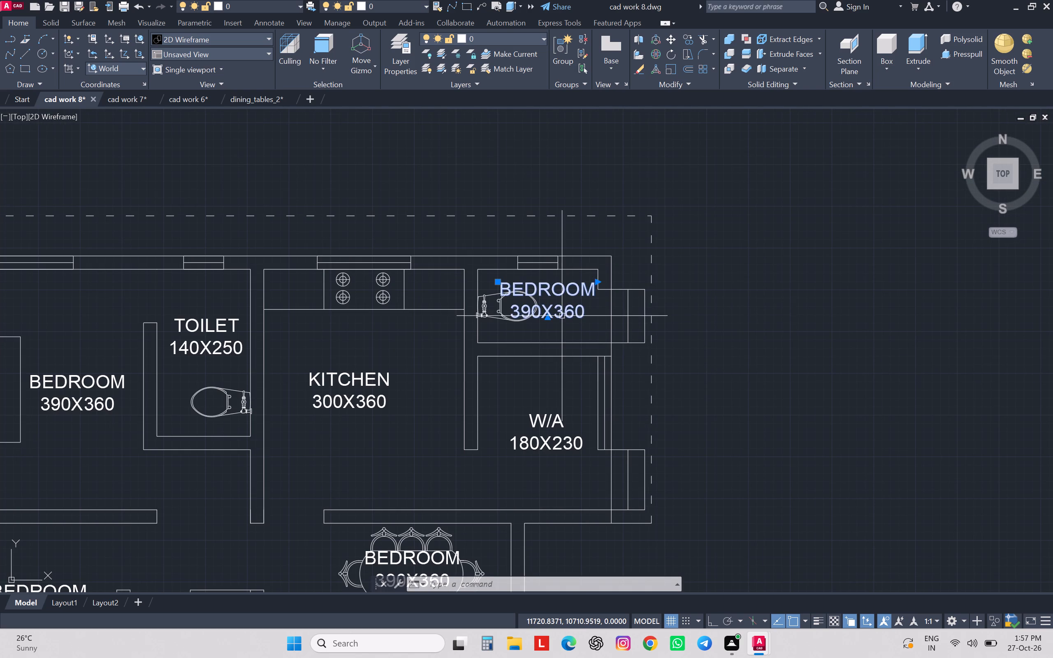
left_click_drag(589, 312, 541, 305)
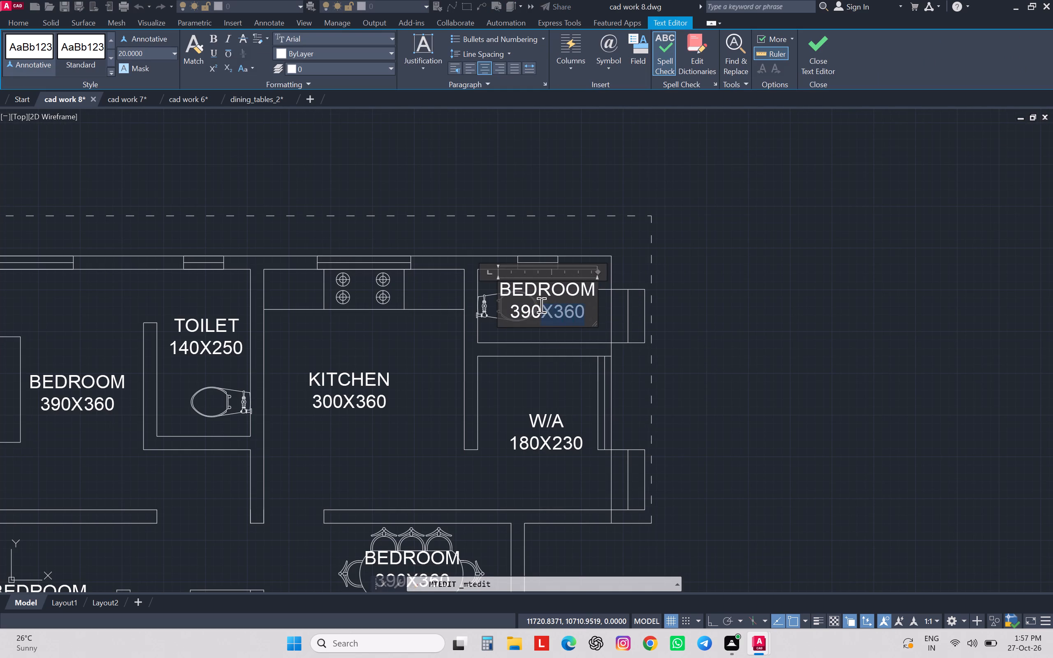
left_click_drag(541, 305, 495, 290)
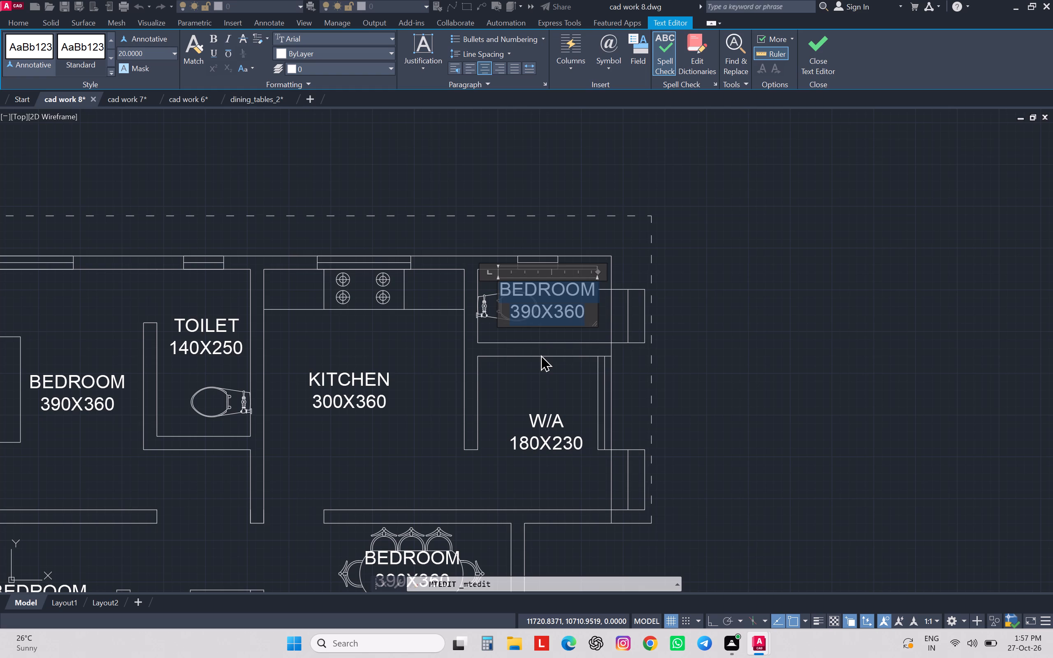
type("BA")
key("BackSpace")
key("BackSpace")
type("TOILET")
key("Return")
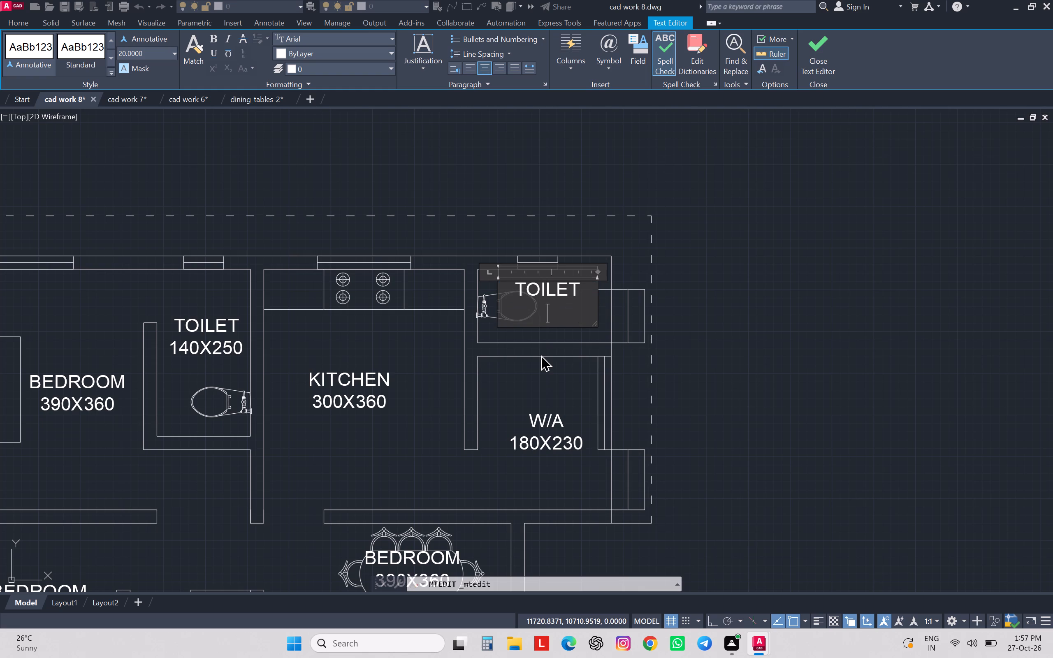
type("180X110")
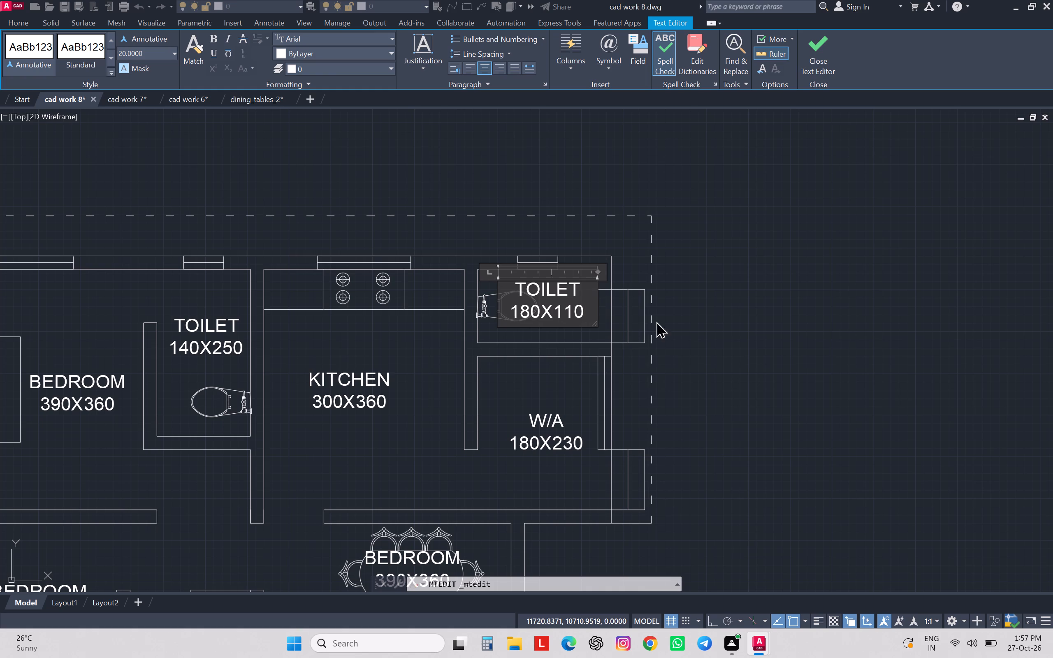
left_click(703, 331)
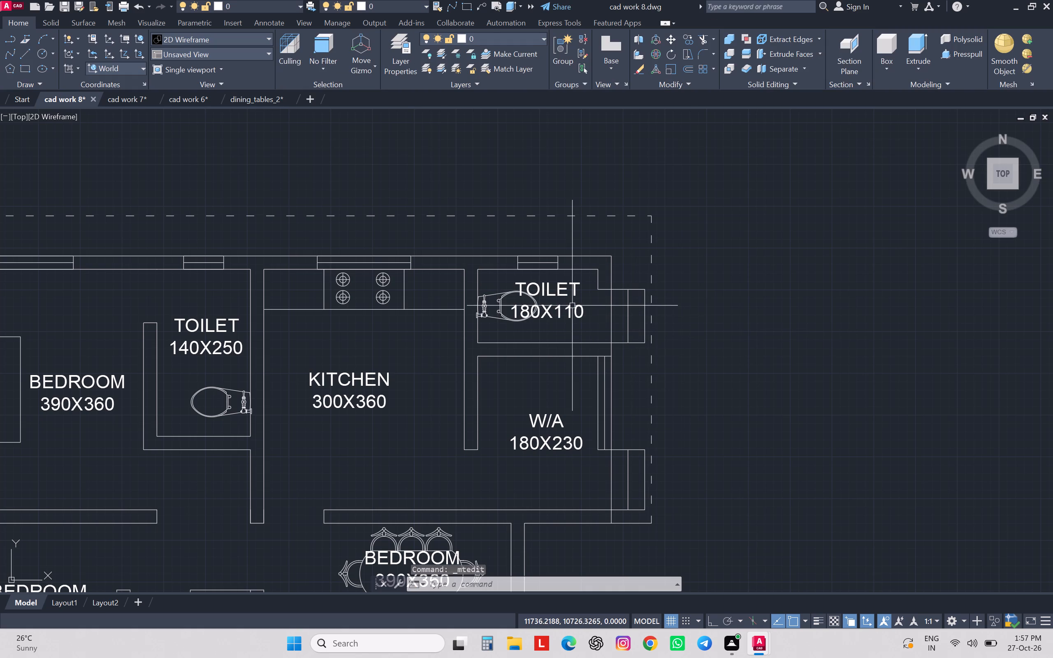
Shift the TOILET 180X110 label slightly down and away from the toilet fixture, keeping it inside the room.
left_click(568, 308)
left_click(500, 283)
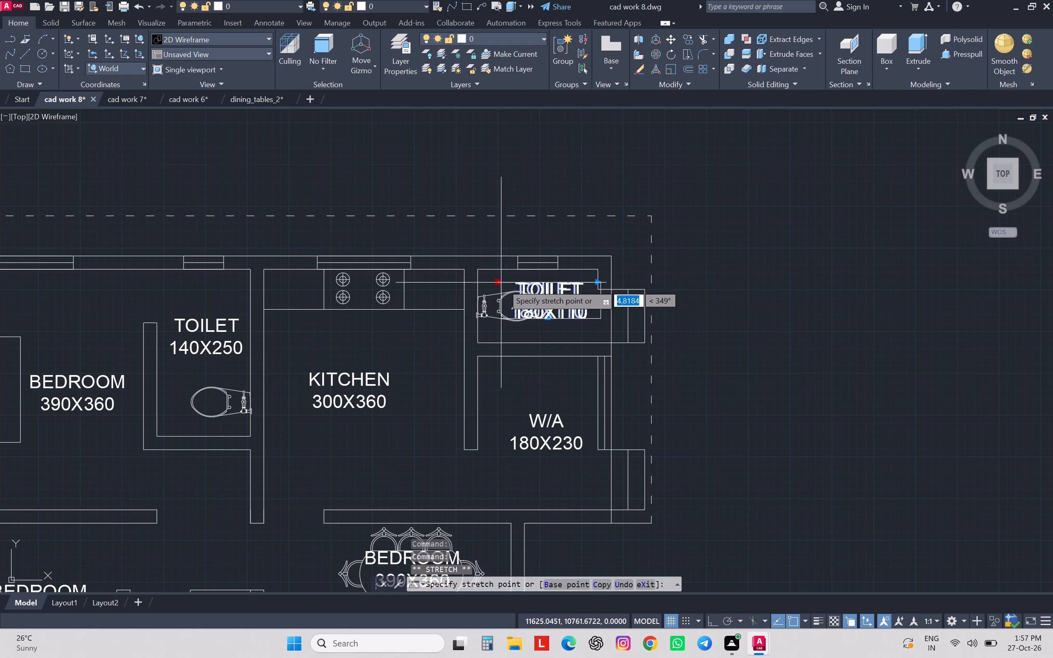
left_click(510, 289)
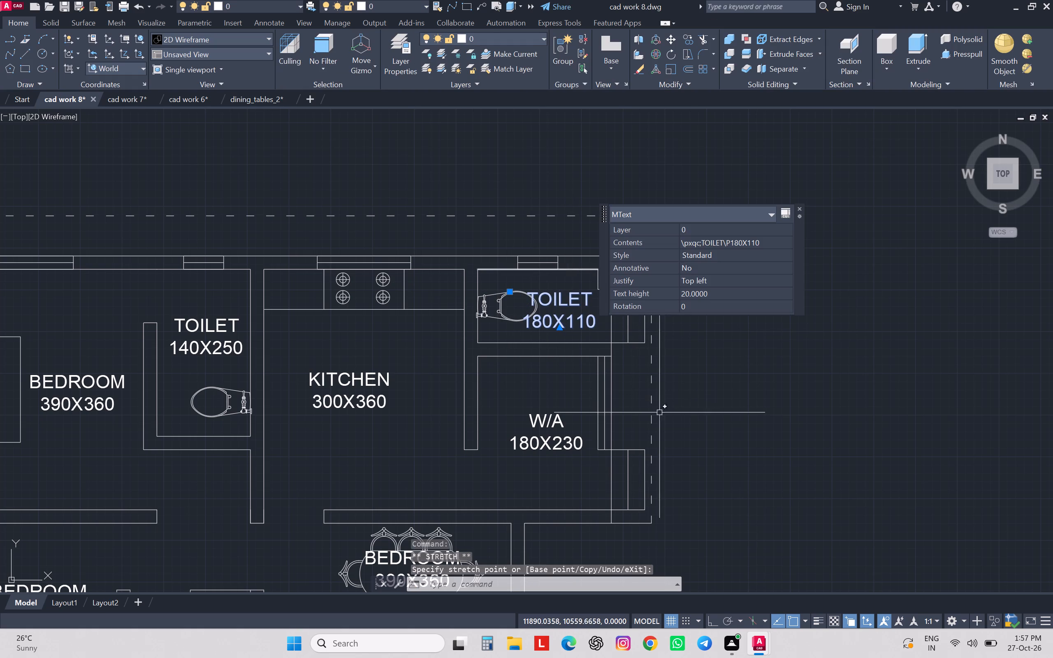
key("Escape")
Rewrite the label copy above the coffee table as DRAWING with the reference plan's size 370X460 on the line below.
scroll(682, 383, "down", 2)
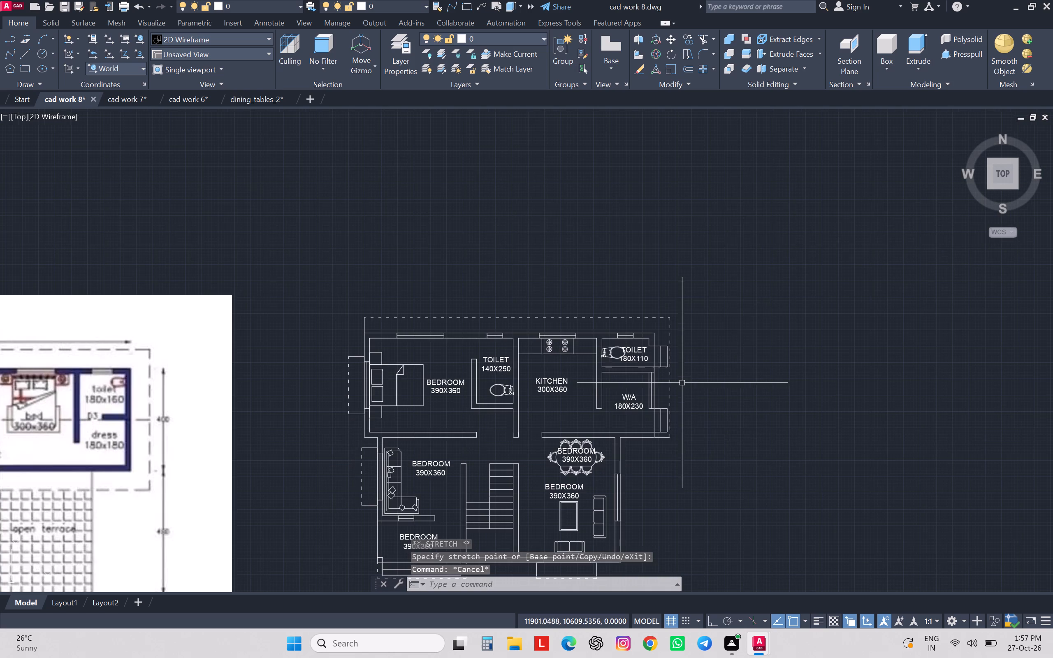
middle_click_drag(582, 481, 645, 394)
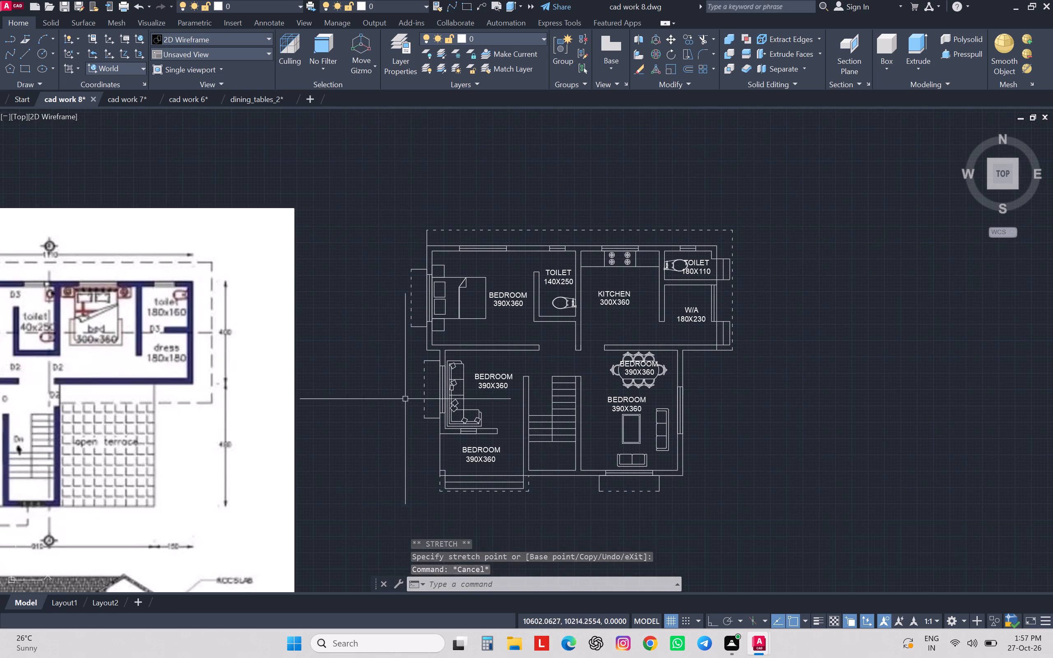
scroll(135, 404, "down", 4)
scroll(109, 425, "up", 3)
middle_click_drag(114, 424, 224, 417)
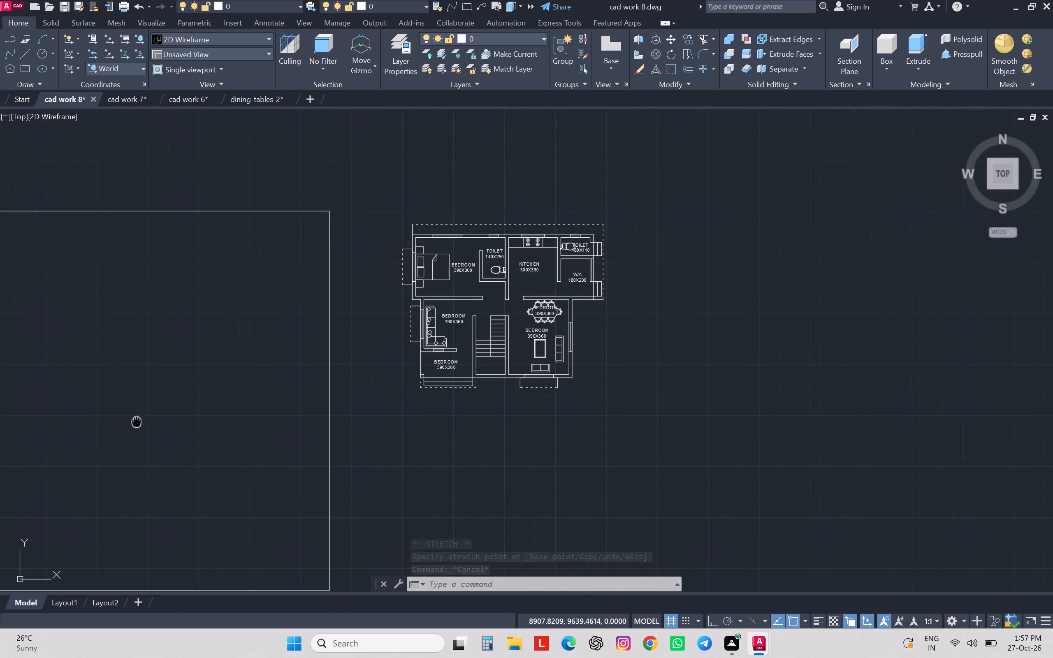
middle_click_drag(224, 417, 360, 417)
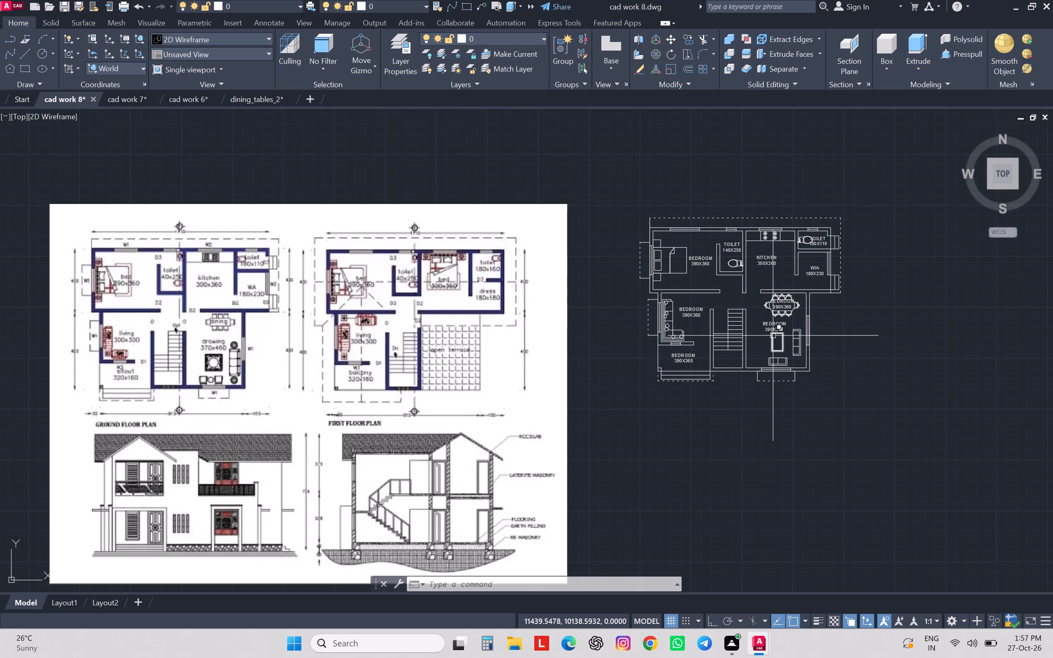
scroll(776, 332, "up", 4)
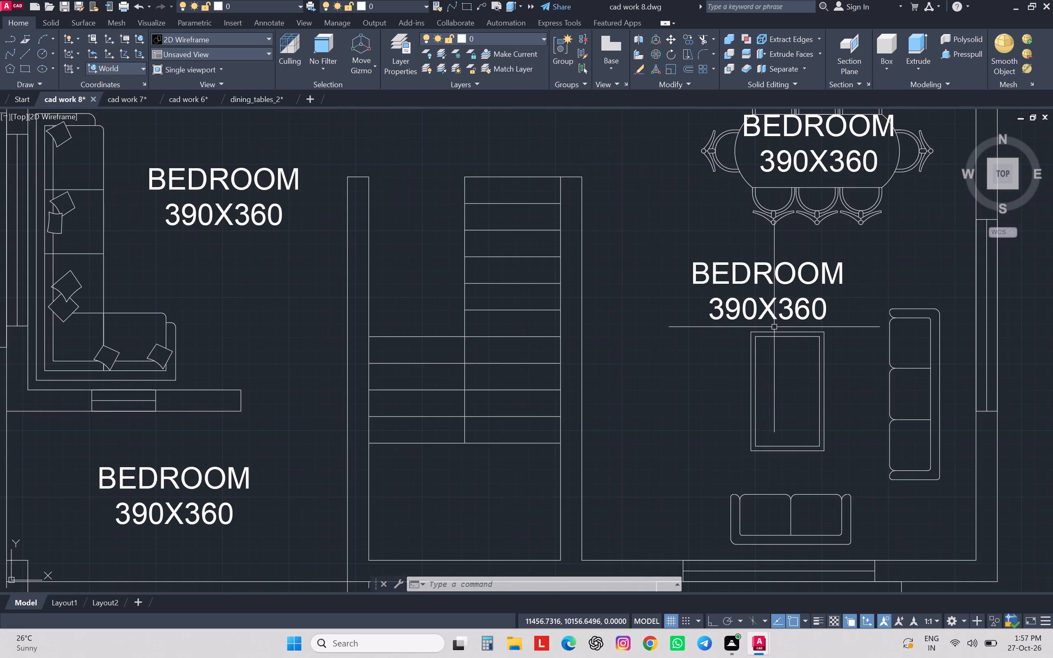
double_click(763, 308)
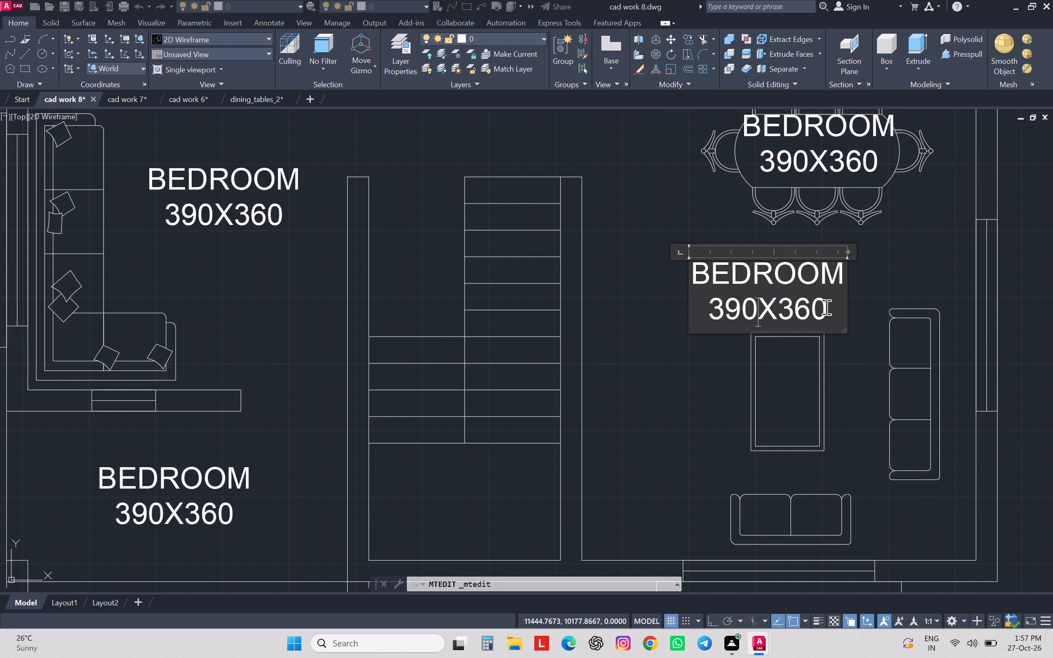
left_click_drag(833, 300, 758, 315)
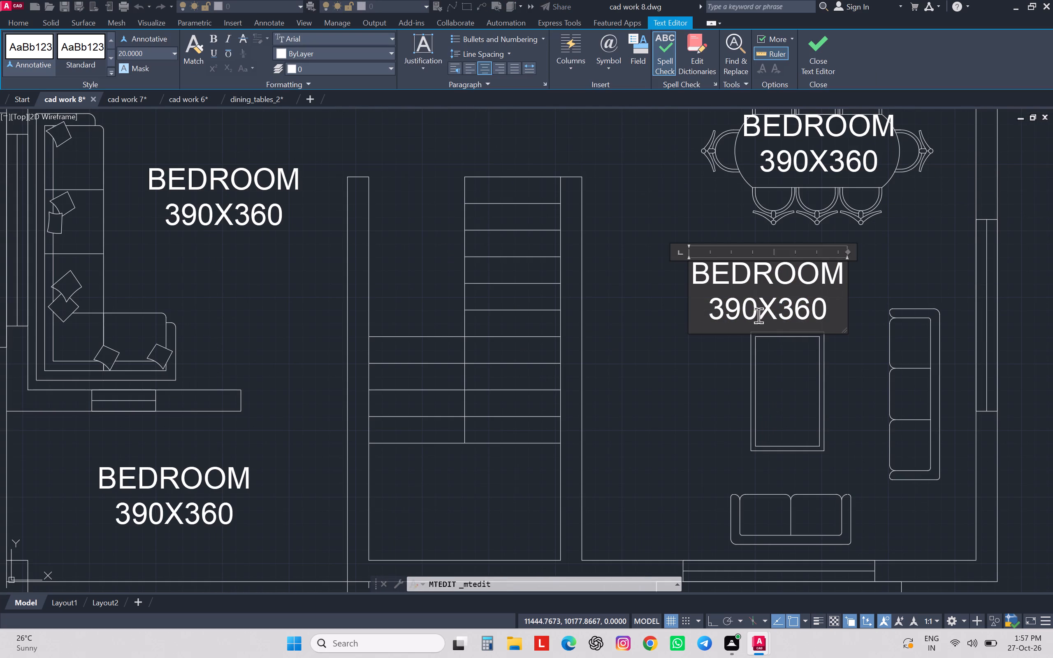
left_click_drag(758, 315, 696, 283)
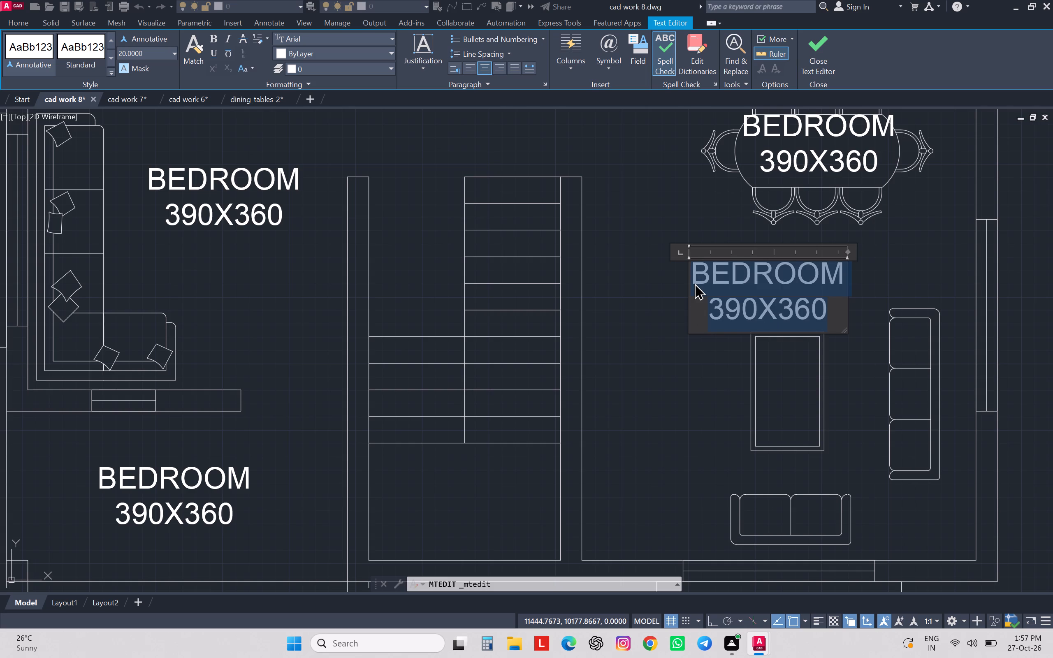
type("DRAW")
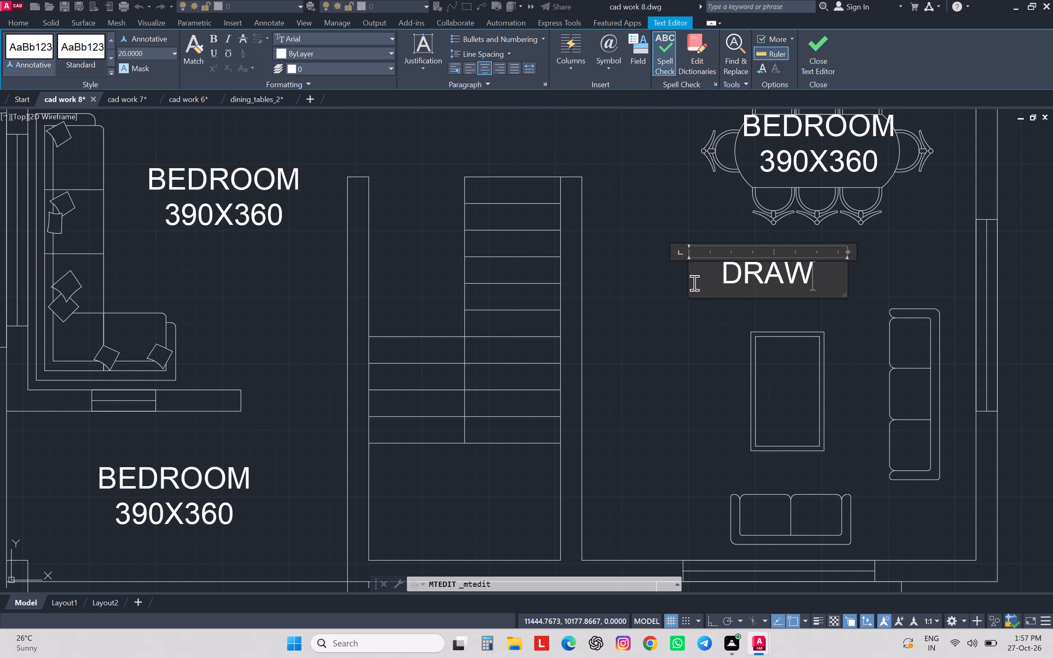
type("ING")
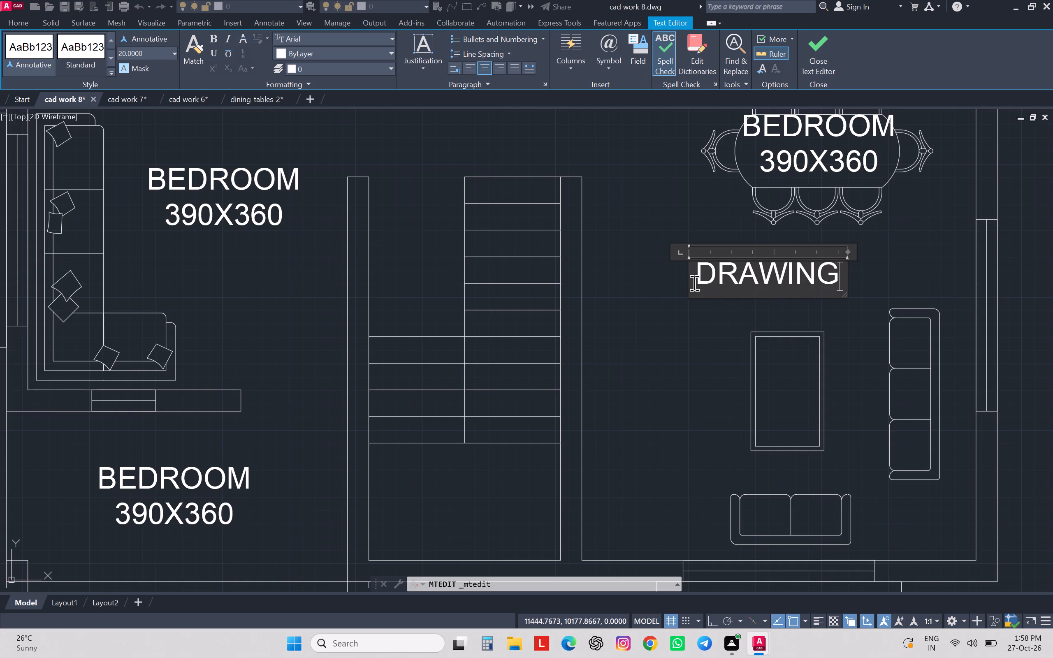
key("Return")
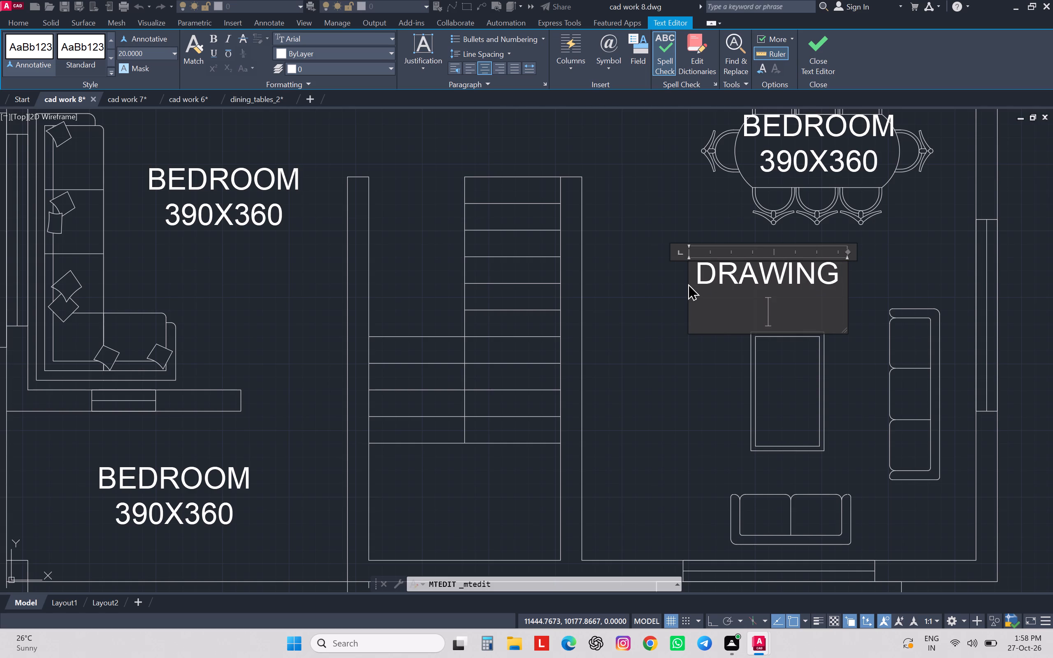
scroll(688, 283, "down", 1)
scroll(688, 283, "up", 1)
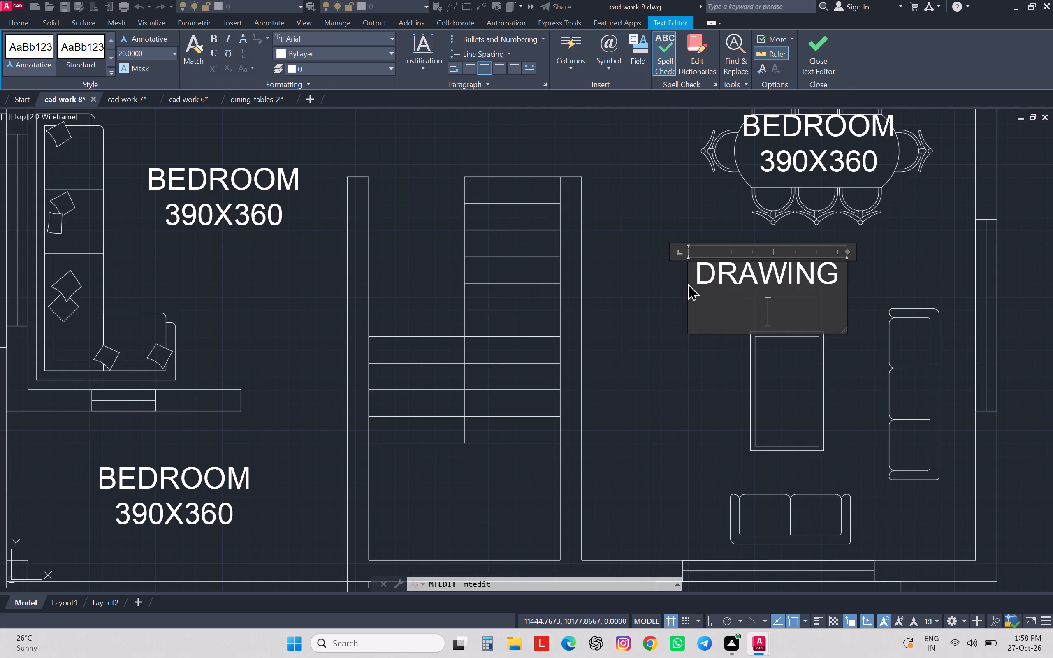
type("370")
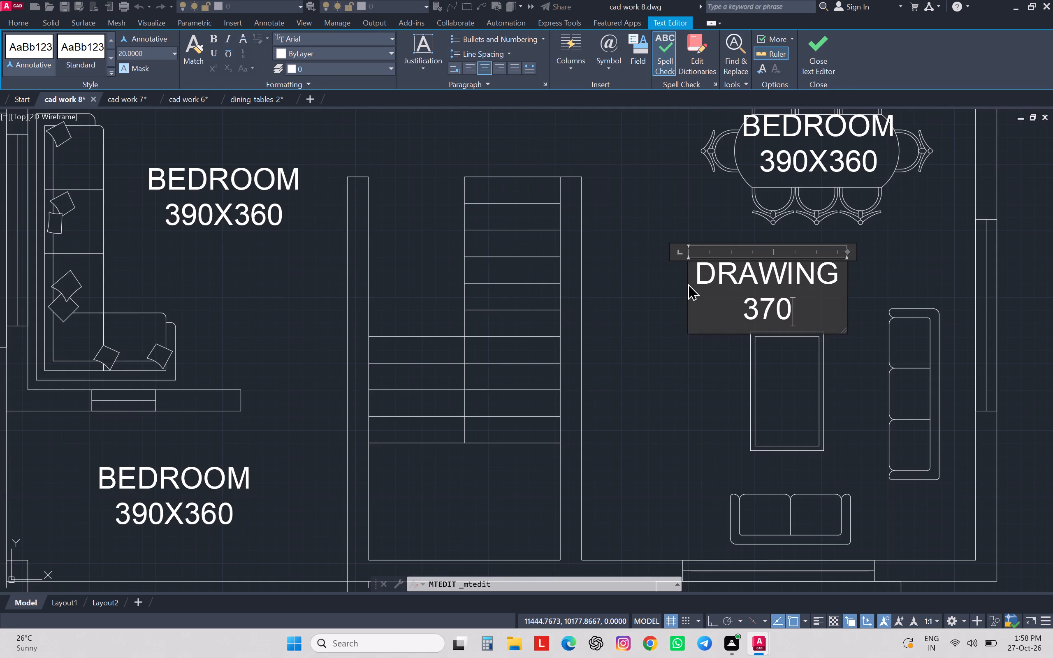
type("X460")
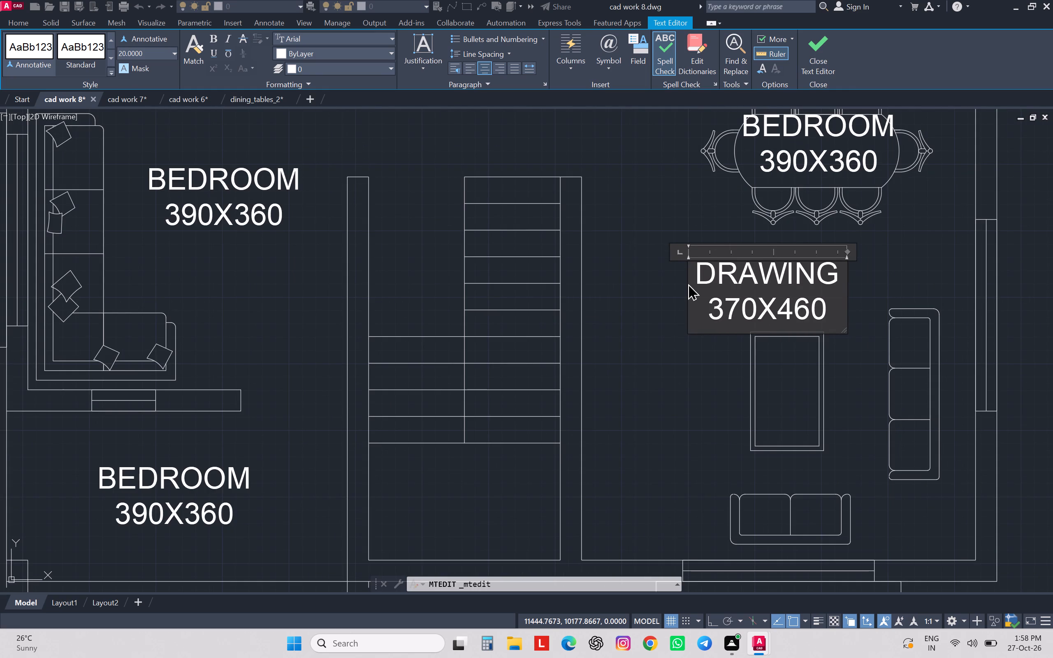
left_click(700, 354)
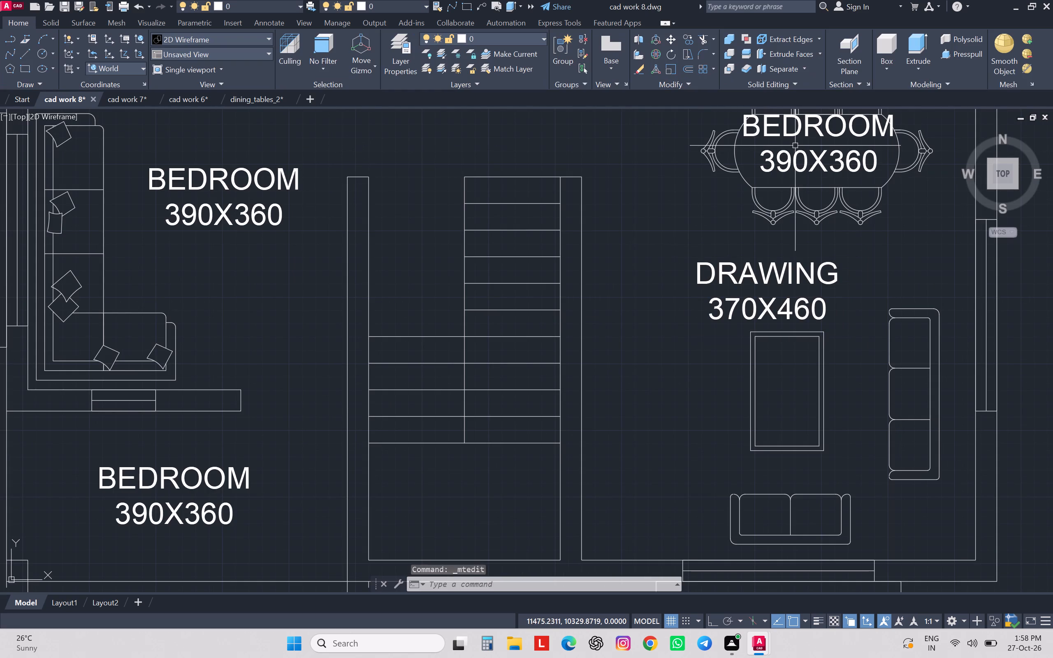
Replace the label copy over the dining table with the single word DINING, without a size line.
double_click(807, 160)
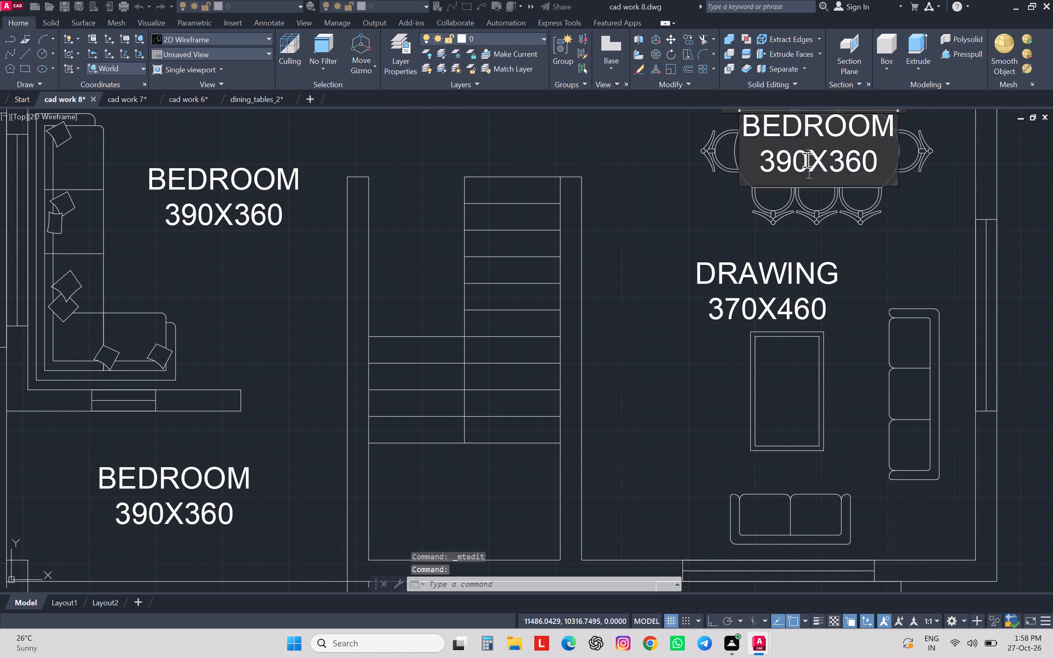
left_click_drag(885, 158, 753, 128)
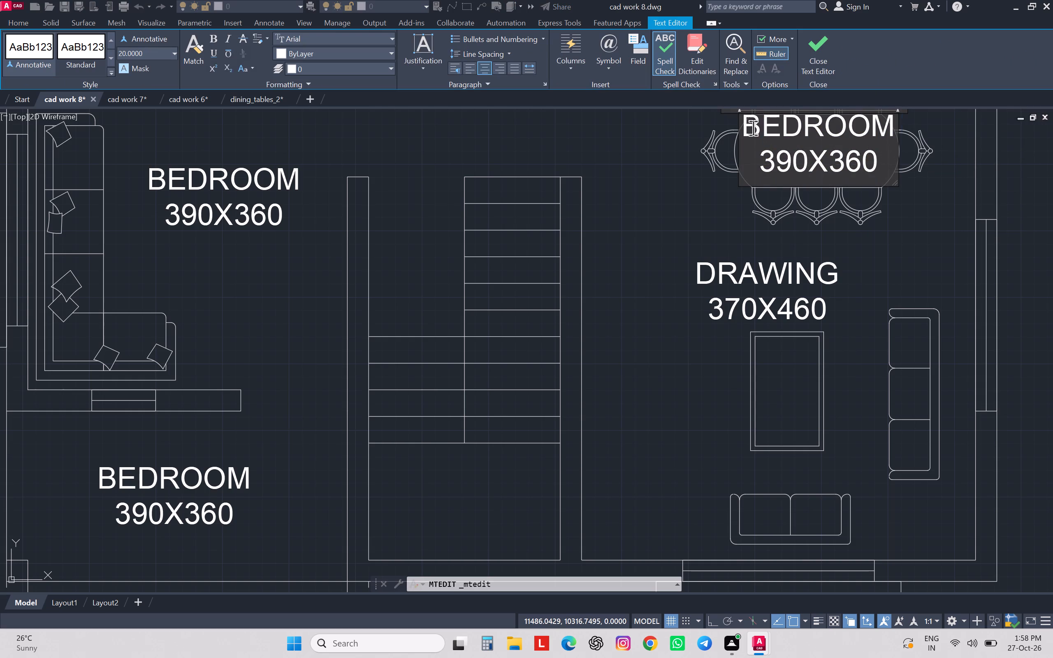
left_click_drag(753, 128, 749, 126)
type("DINING")
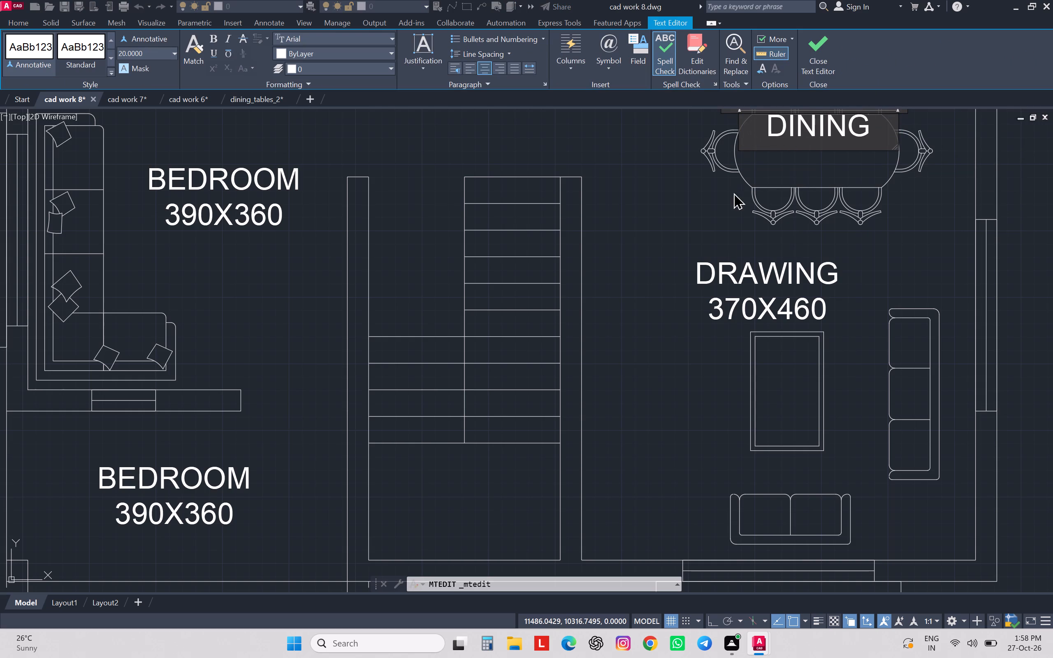
middle_click_drag(741, 246, 717, 361)
left_click(674, 308)
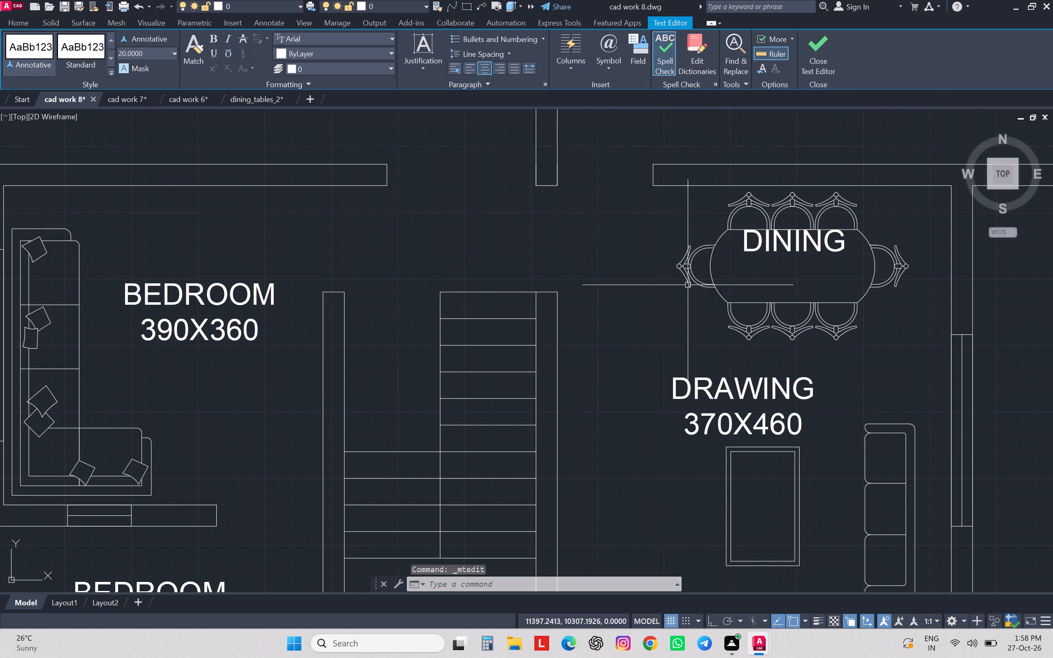
Move the DINING label slightly down so it sits in the middle of the dining table.
left_click(781, 234)
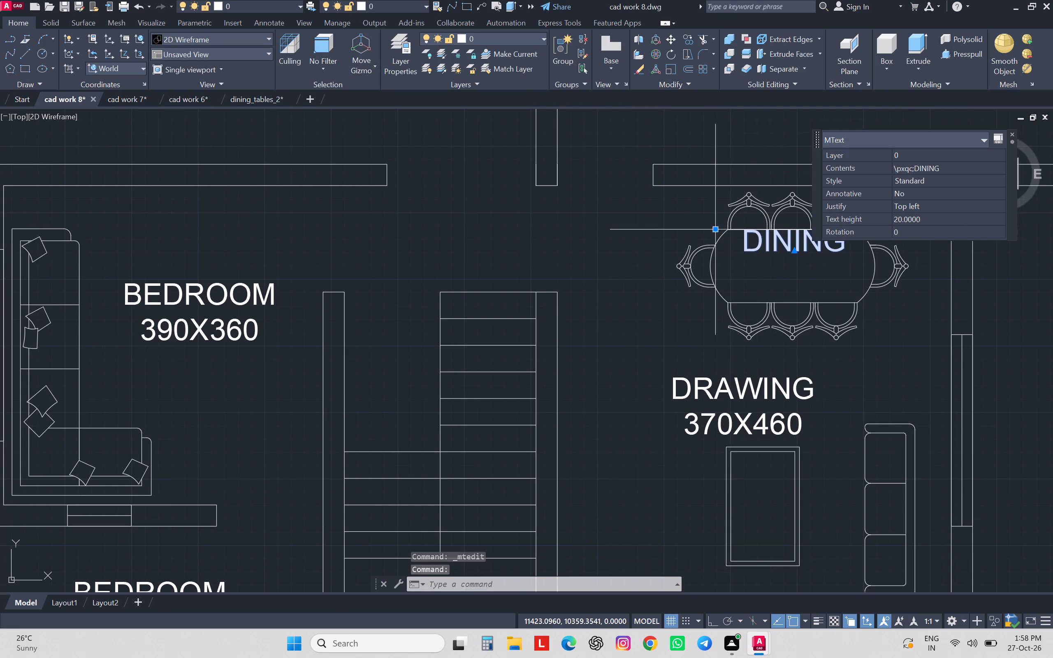
left_click(714, 230)
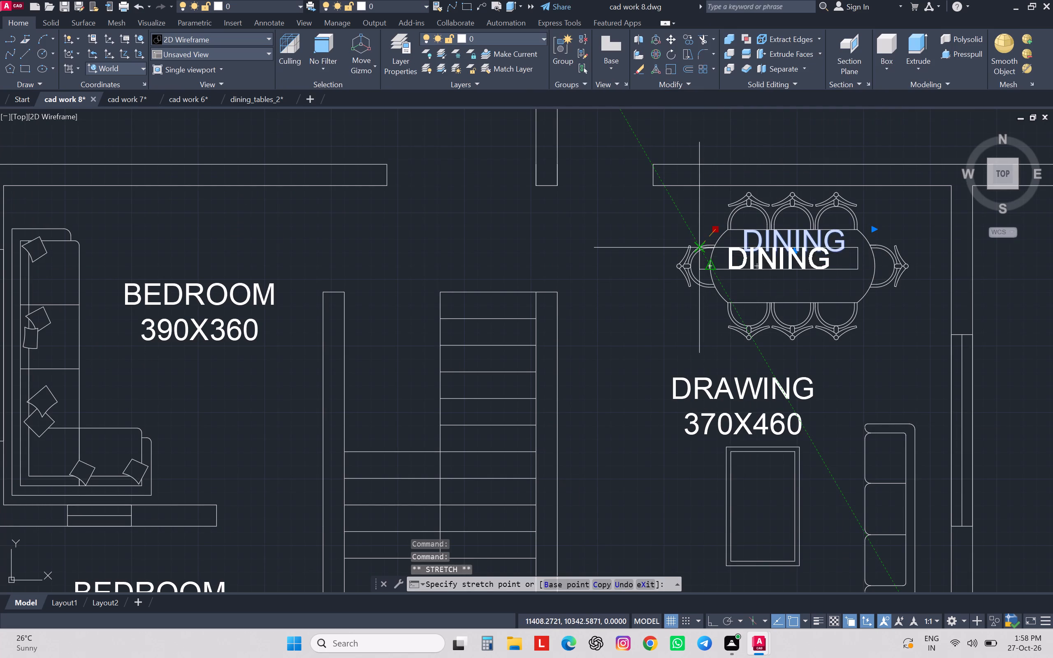
left_click(710, 247)
key("Escape")
scroll(875, 344, "down", 2)
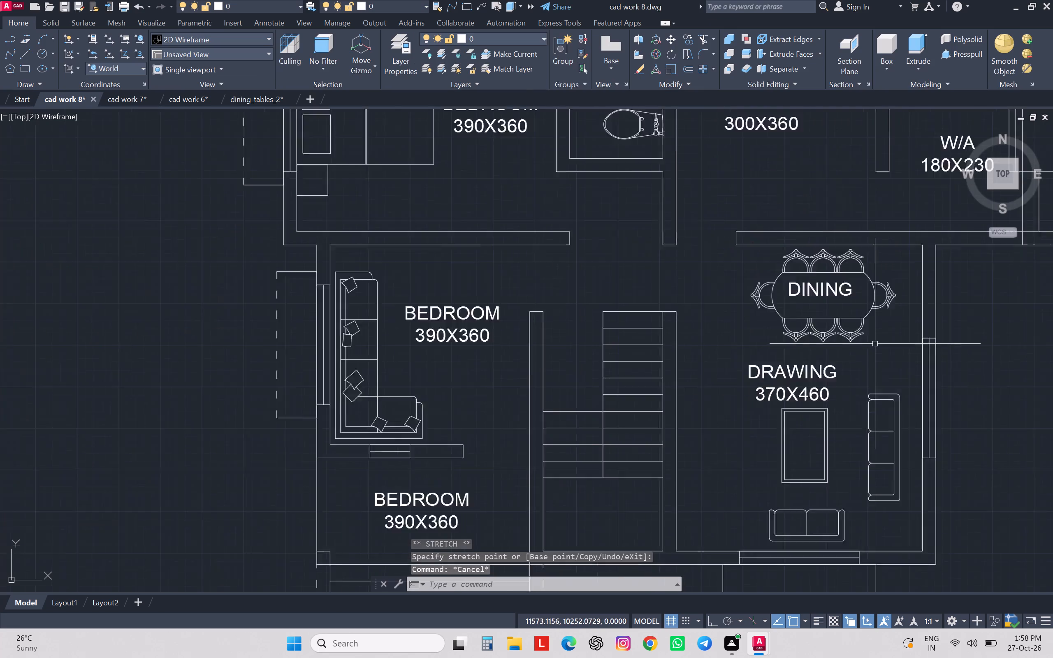
scroll(868, 339, "down", 1)
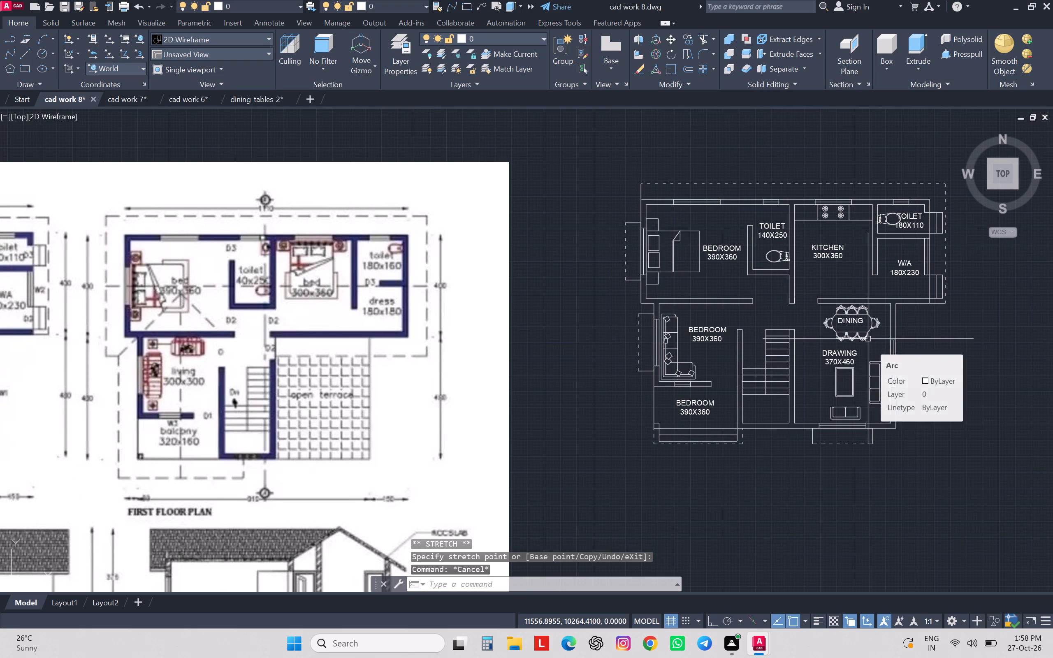
Rewrite the lowest BEDROOM label copy, below the living area, as SITOUT with the reference plan's size 320X160 on the line below.
scroll(868, 338, "down", 1)
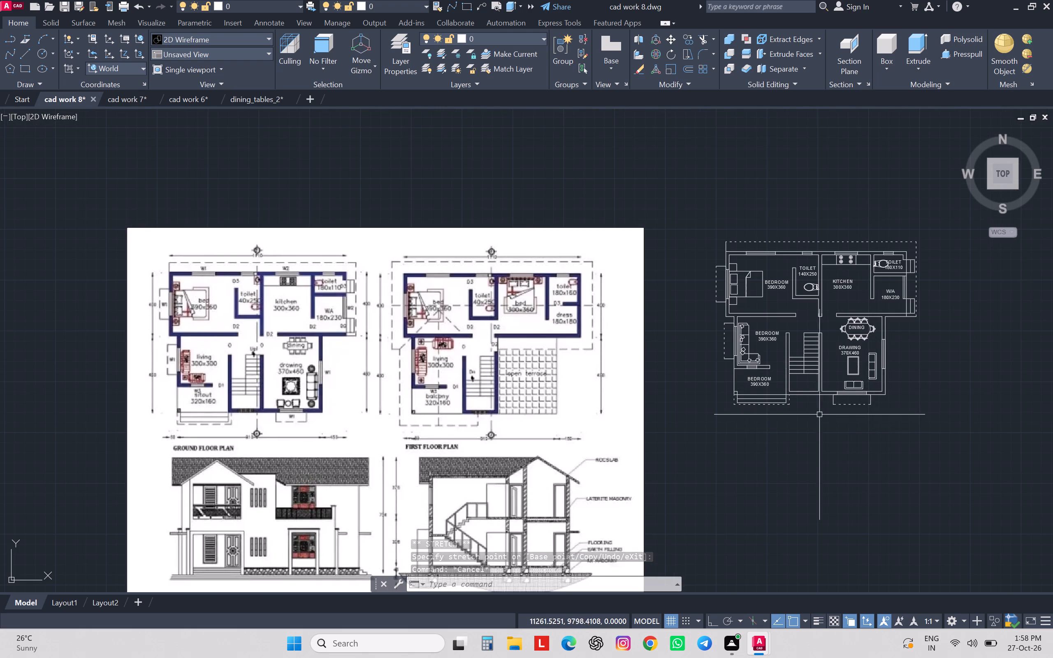
scroll(775, 399, "up", 3)
scroll(775, 399, "down", 4)
scroll(402, 434, "up", 1)
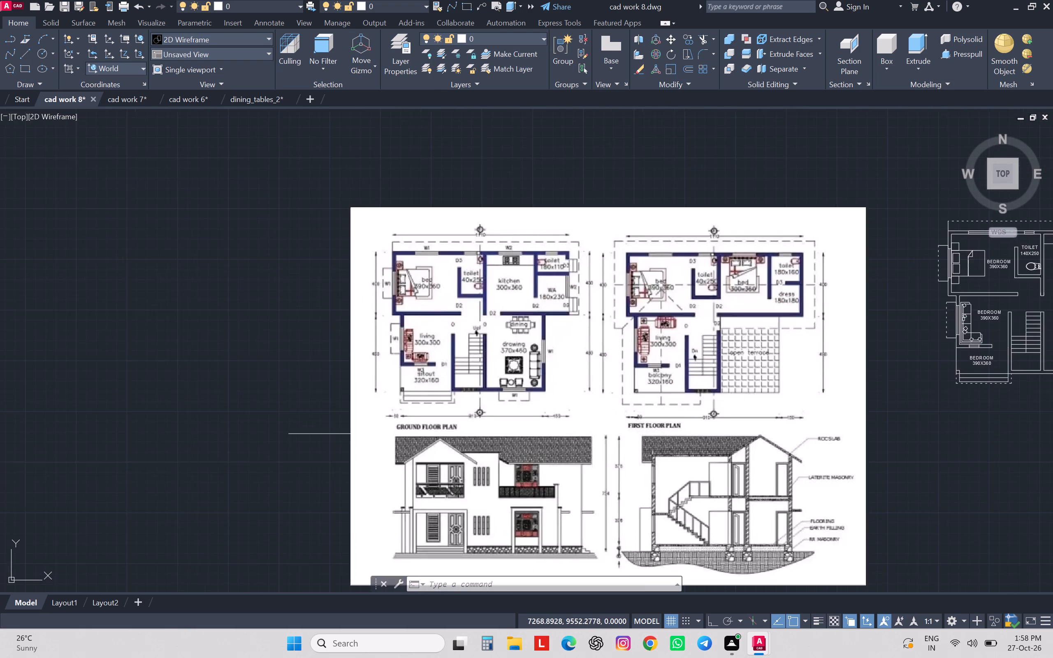
scroll(399, 407, "down", 1)
scroll(413, 395, "up", 1)
scroll(414, 394, "down", 1)
scroll(416, 391, "up", 2)
scroll(416, 391, "down", 1)
scroll(416, 391, "up", 2)
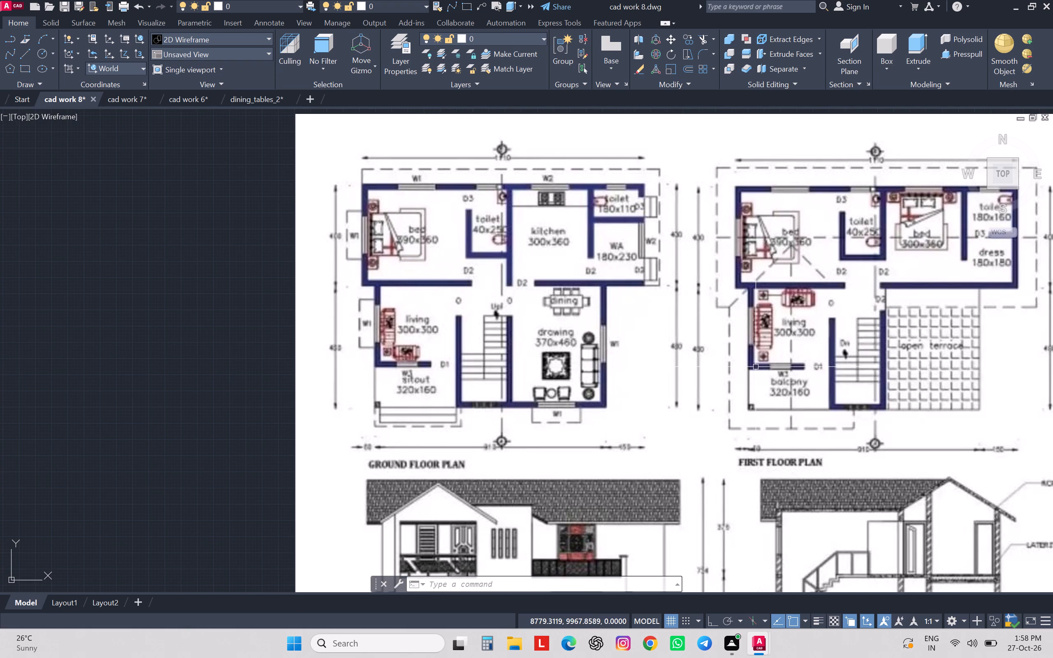
scroll(751, 355, "down", 2)
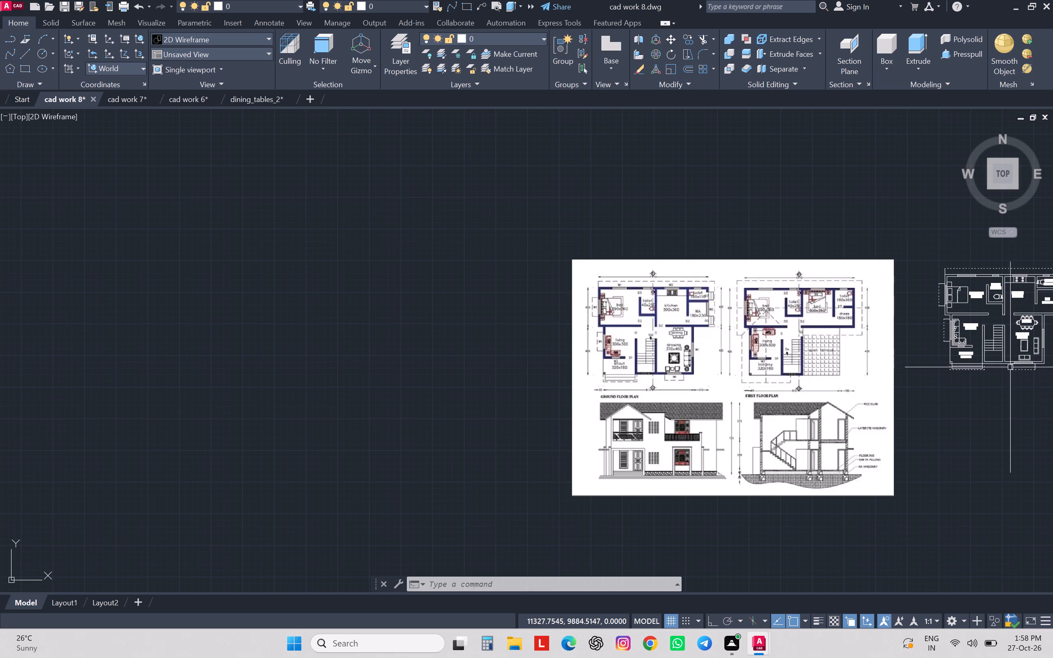
scroll(996, 361, "up", 4)
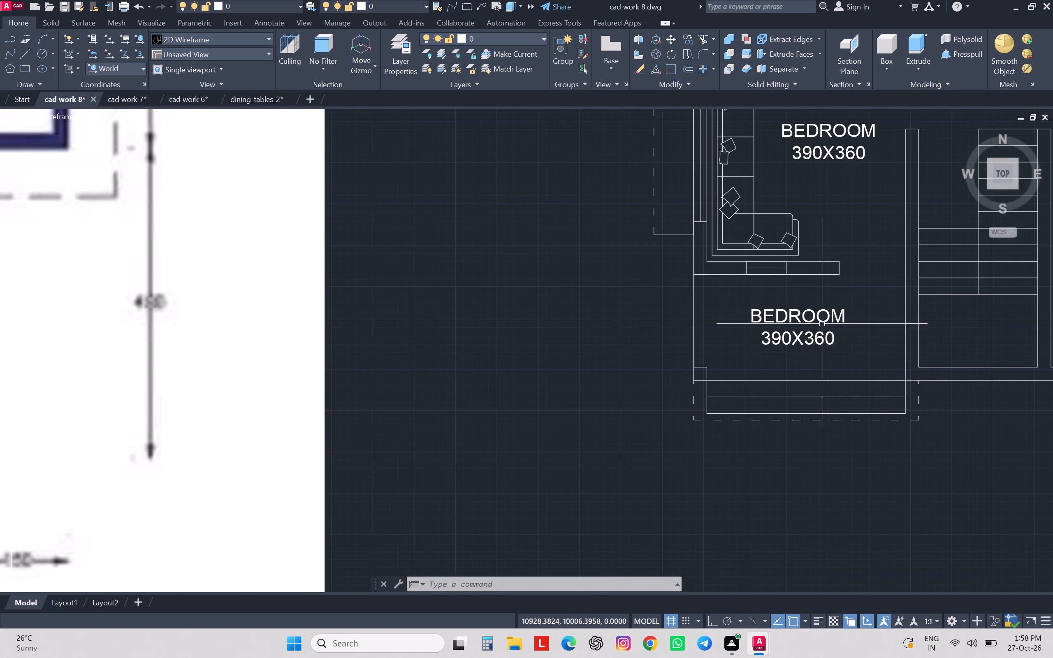
double_click(821, 318)
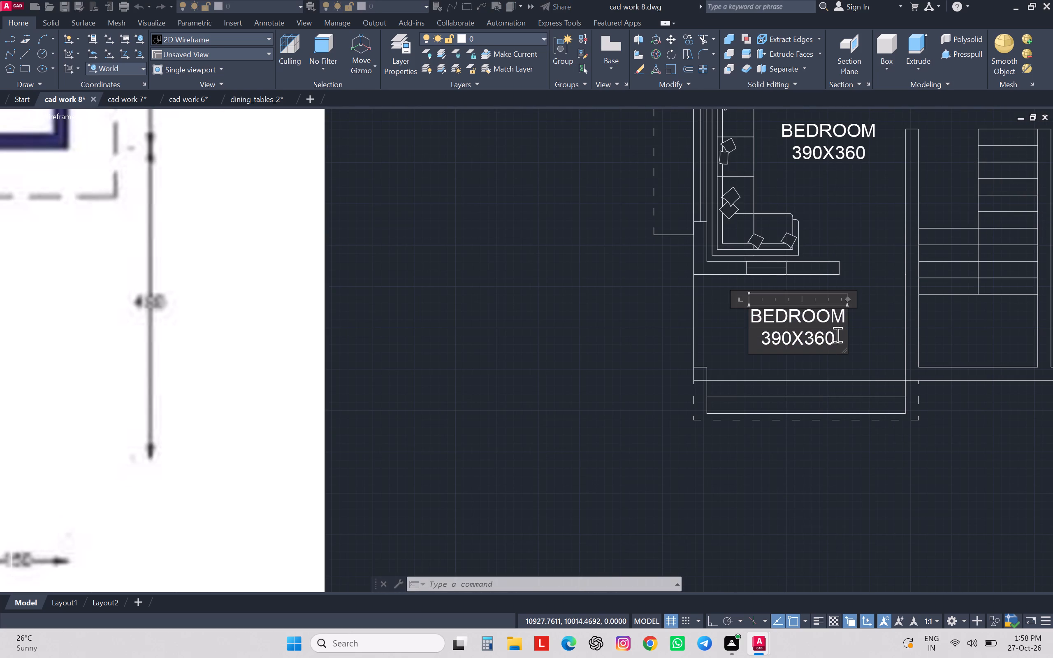
left_click_drag(837, 335, 731, 318)
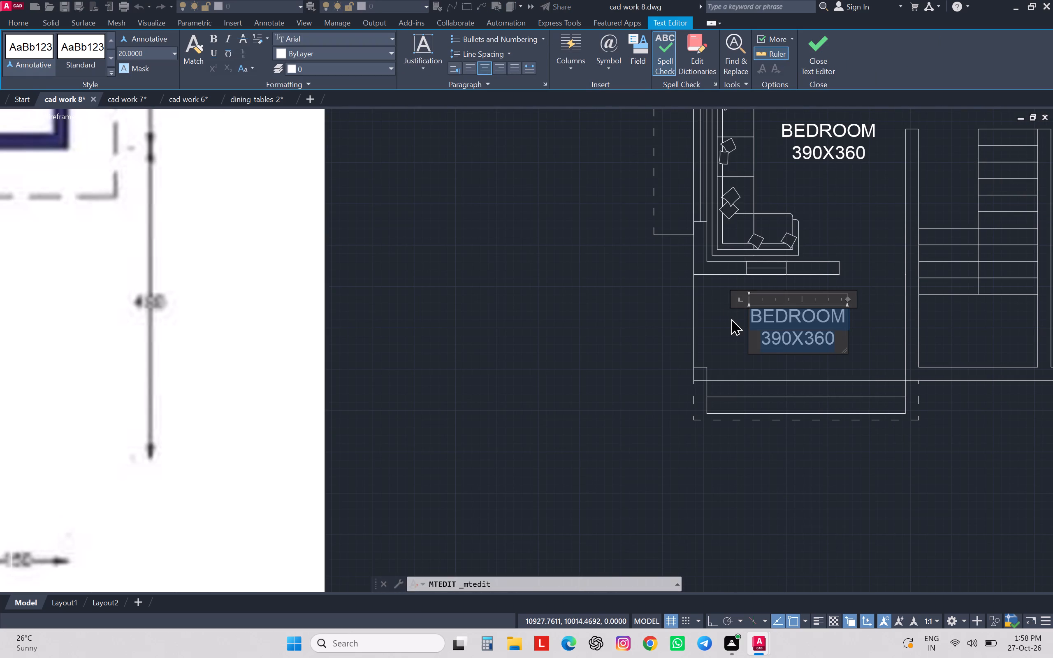
type("SITOUT")
key("Return")
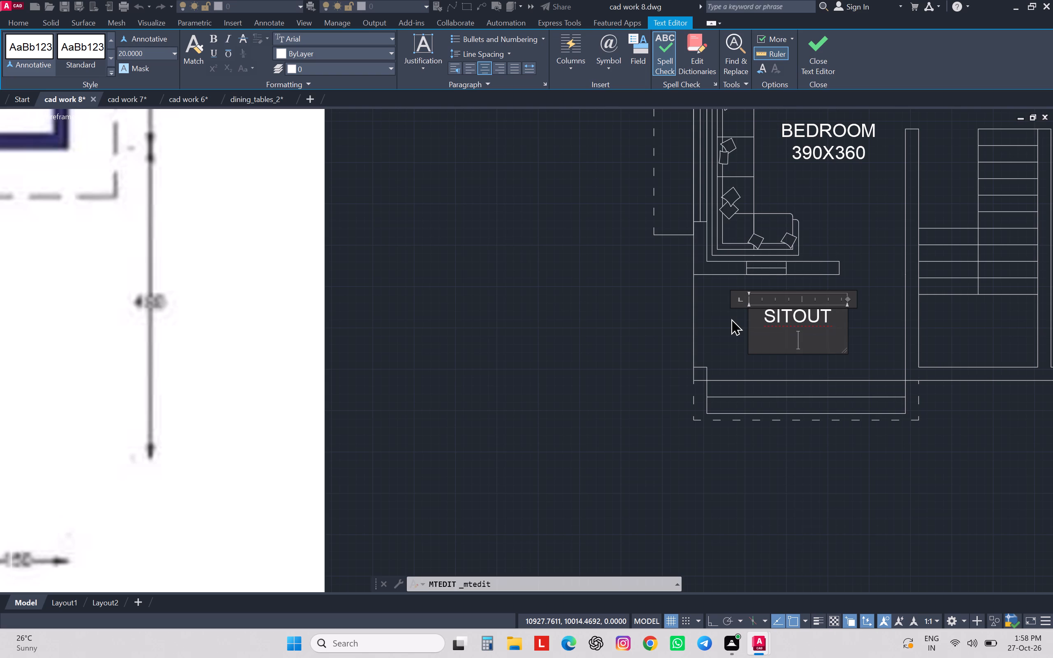
type("320X")
type("160")
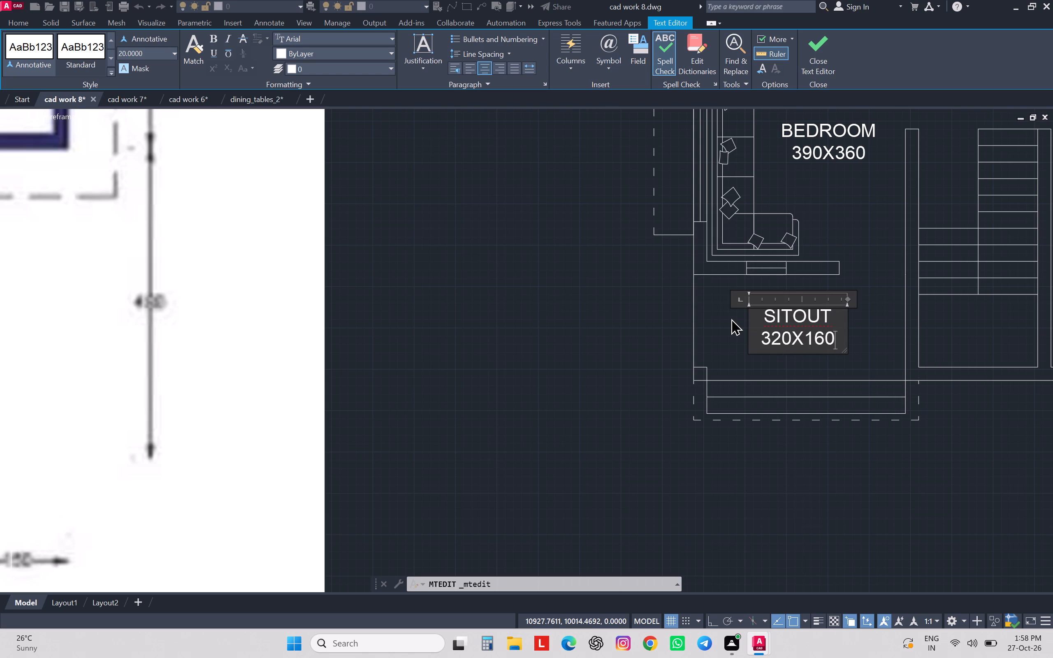
left_click(638, 368)
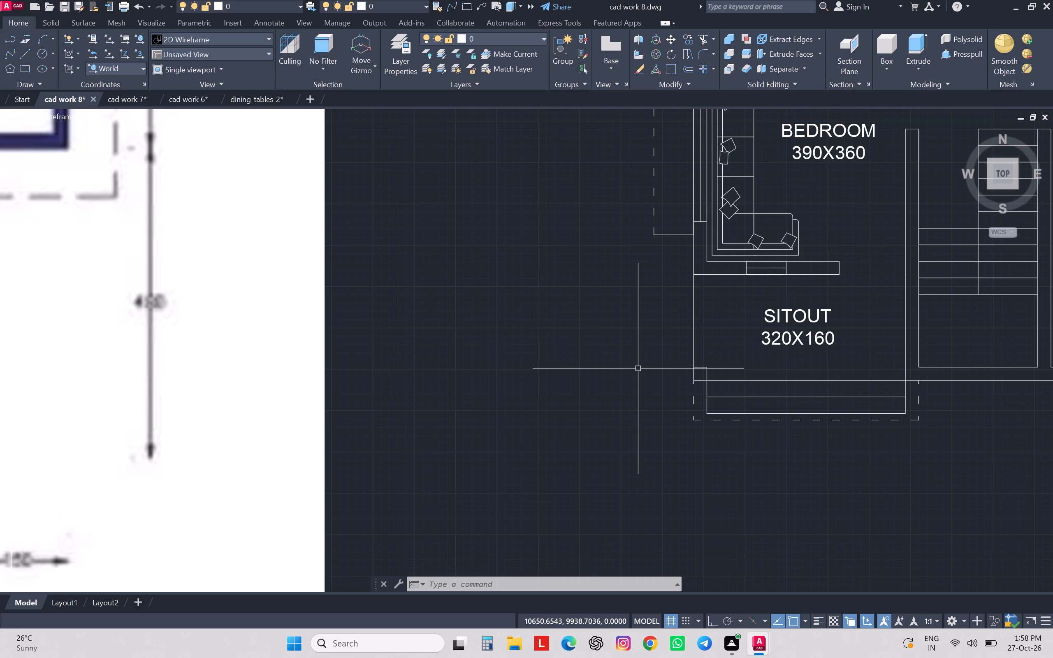
key("Escape")
key("Escape")
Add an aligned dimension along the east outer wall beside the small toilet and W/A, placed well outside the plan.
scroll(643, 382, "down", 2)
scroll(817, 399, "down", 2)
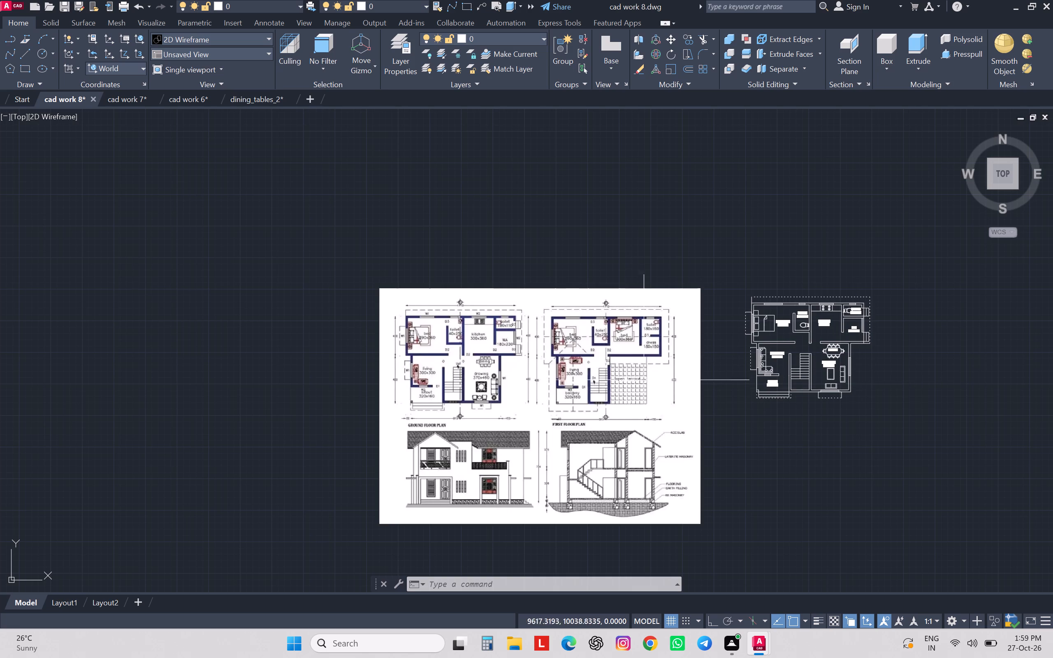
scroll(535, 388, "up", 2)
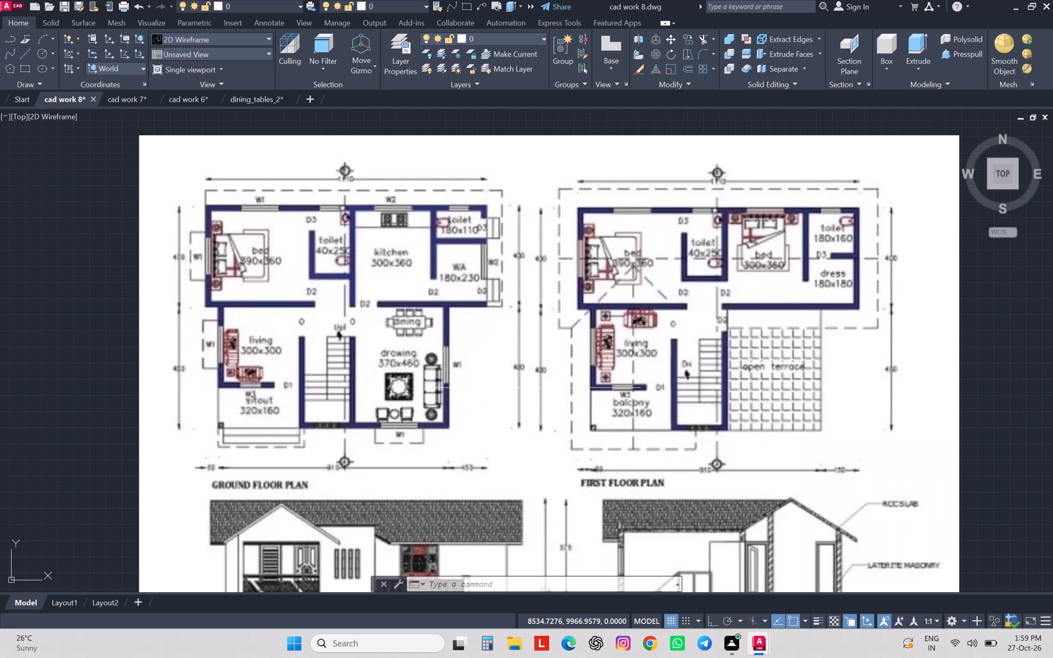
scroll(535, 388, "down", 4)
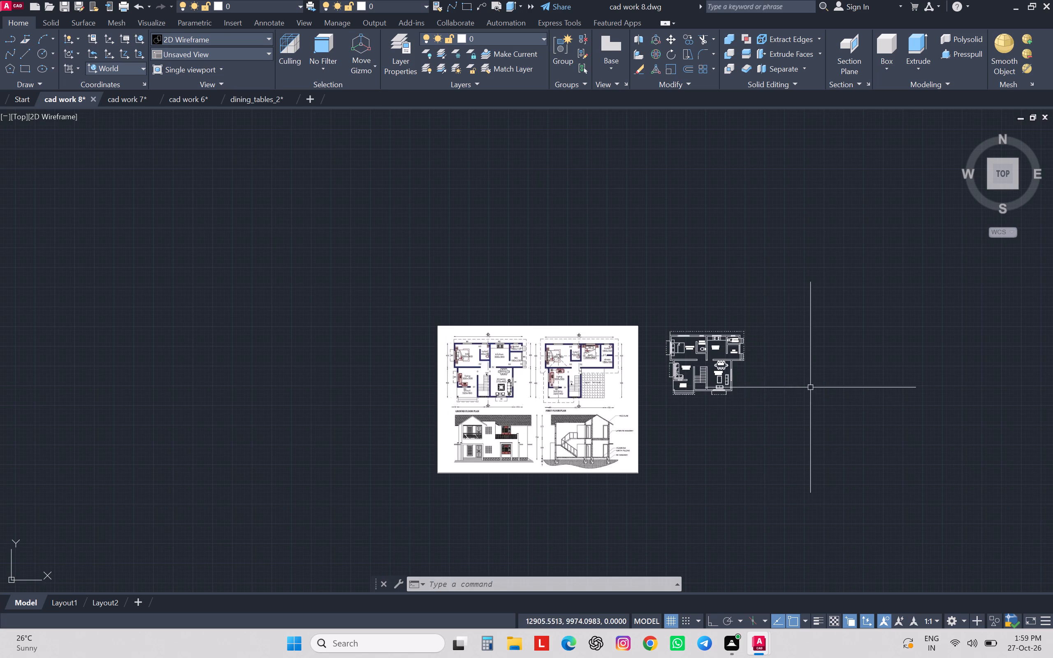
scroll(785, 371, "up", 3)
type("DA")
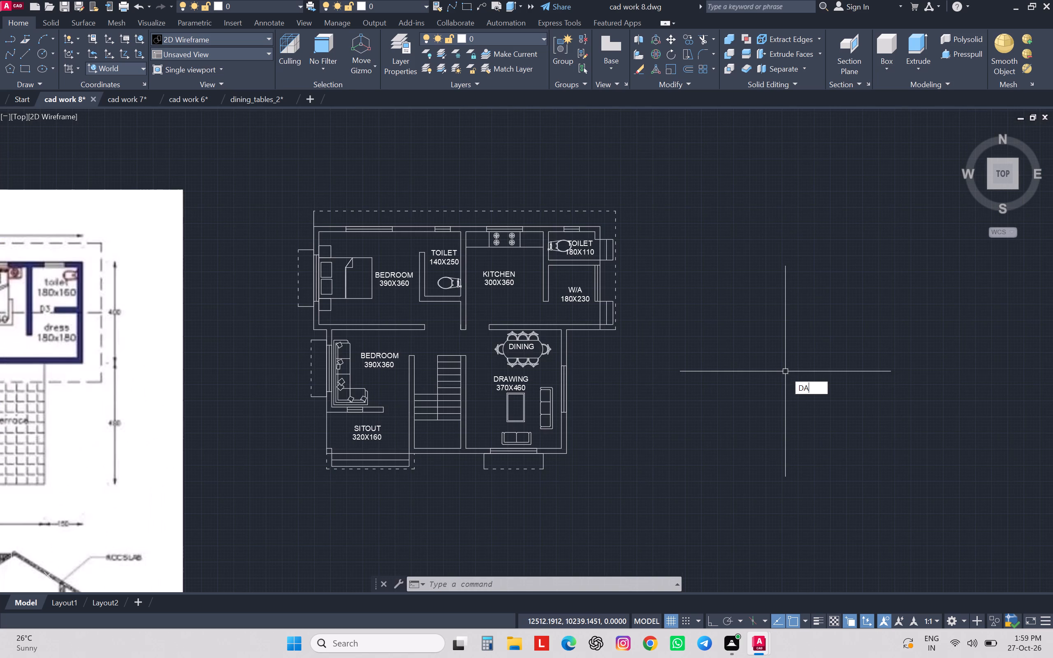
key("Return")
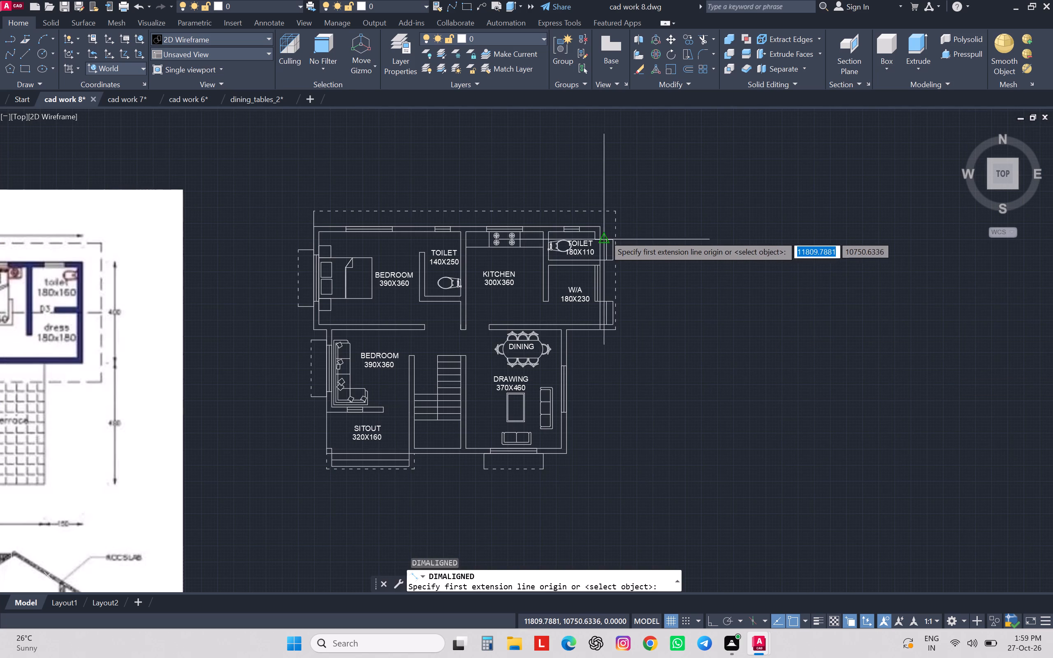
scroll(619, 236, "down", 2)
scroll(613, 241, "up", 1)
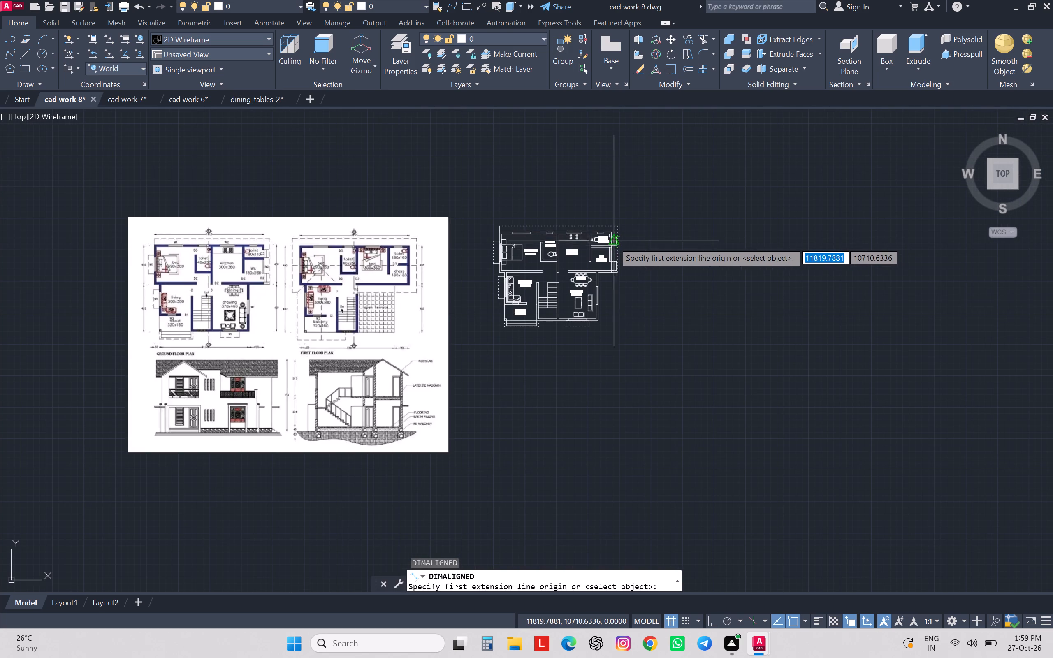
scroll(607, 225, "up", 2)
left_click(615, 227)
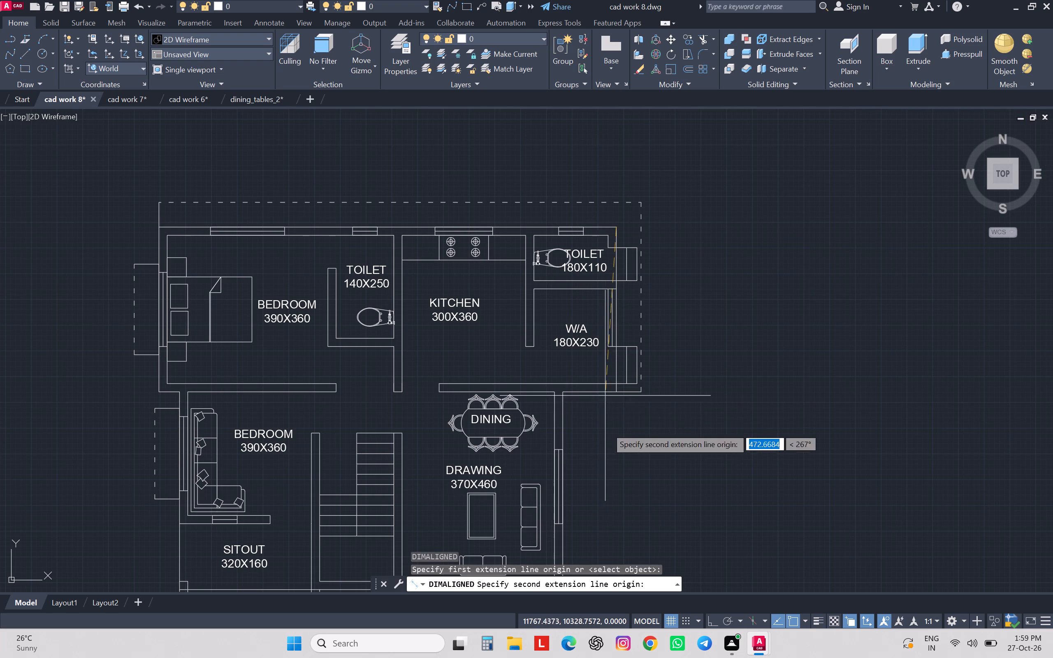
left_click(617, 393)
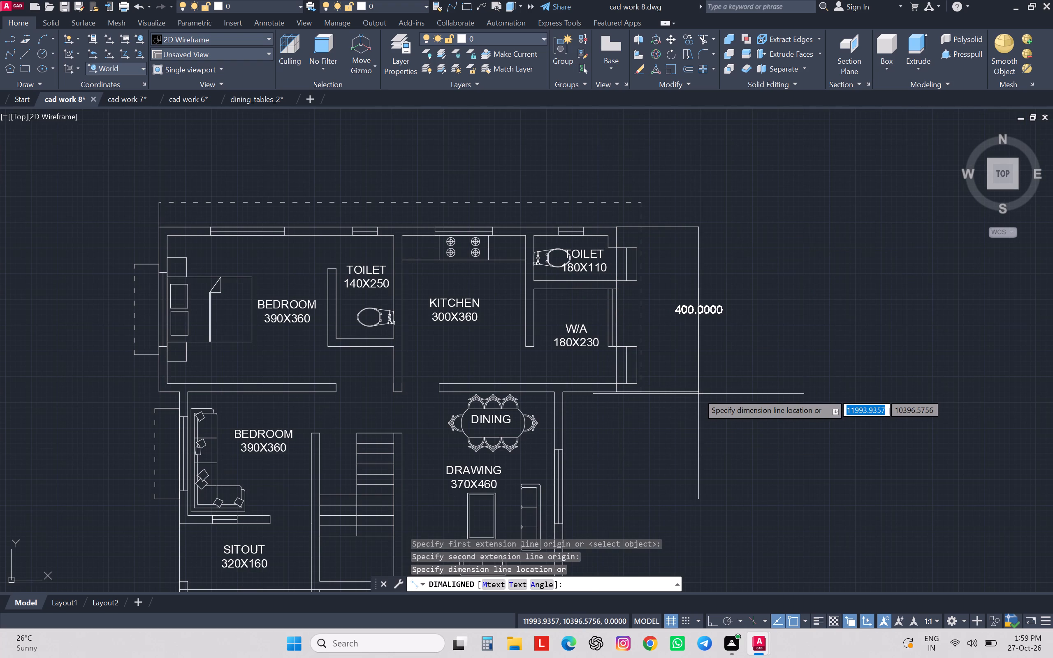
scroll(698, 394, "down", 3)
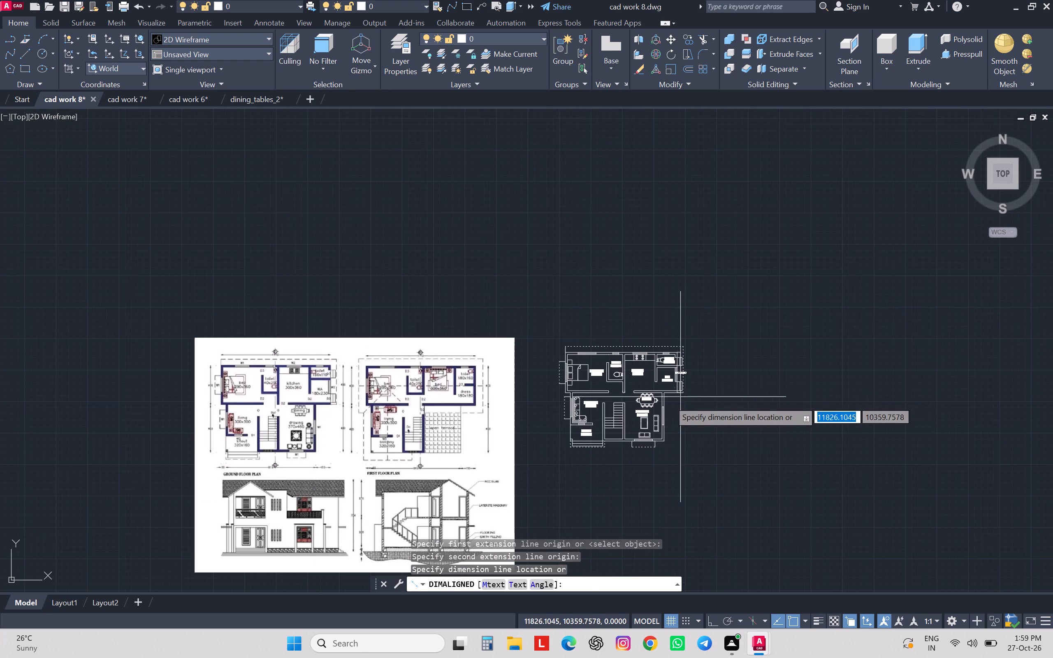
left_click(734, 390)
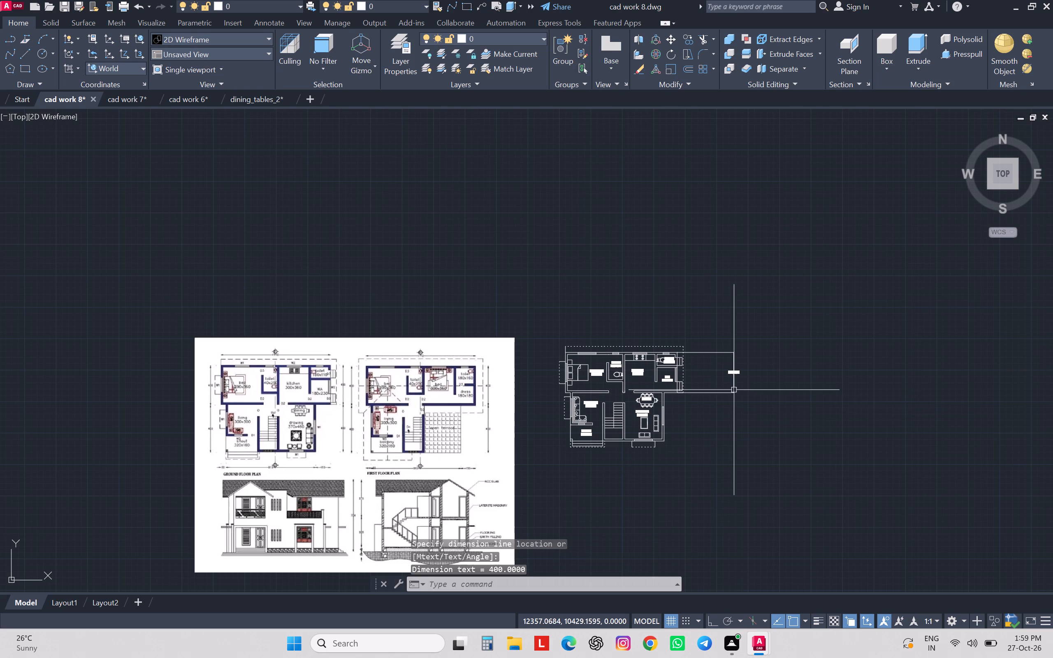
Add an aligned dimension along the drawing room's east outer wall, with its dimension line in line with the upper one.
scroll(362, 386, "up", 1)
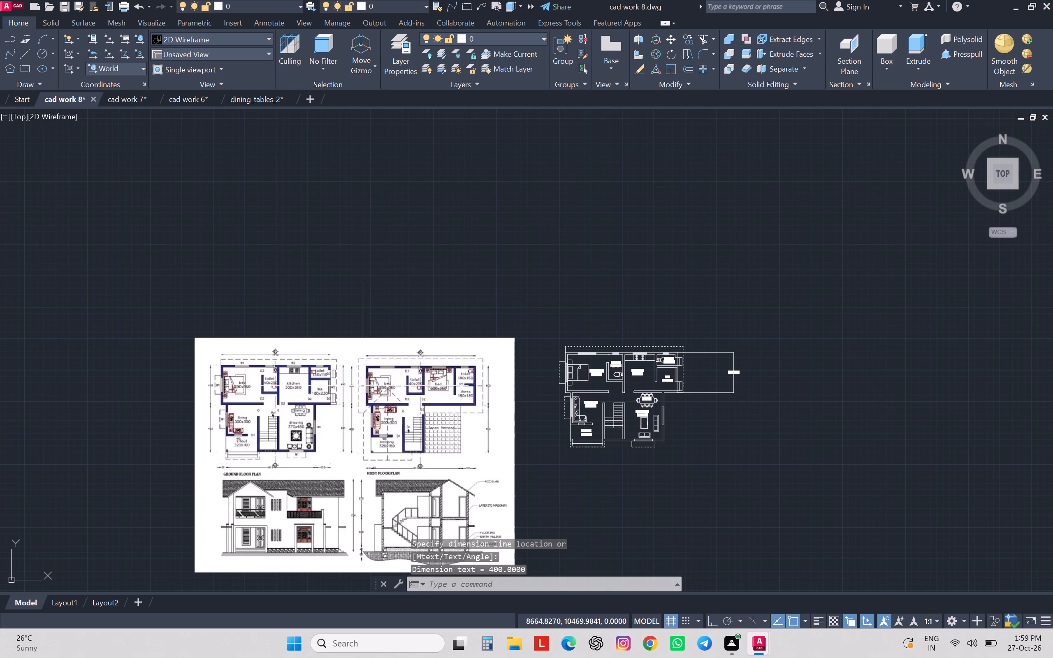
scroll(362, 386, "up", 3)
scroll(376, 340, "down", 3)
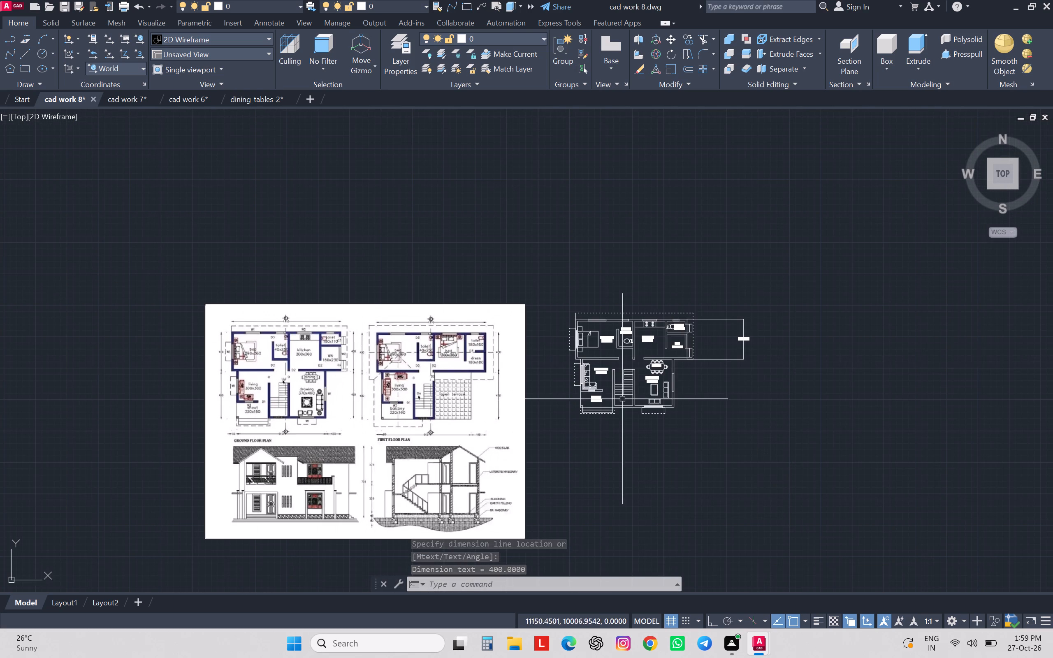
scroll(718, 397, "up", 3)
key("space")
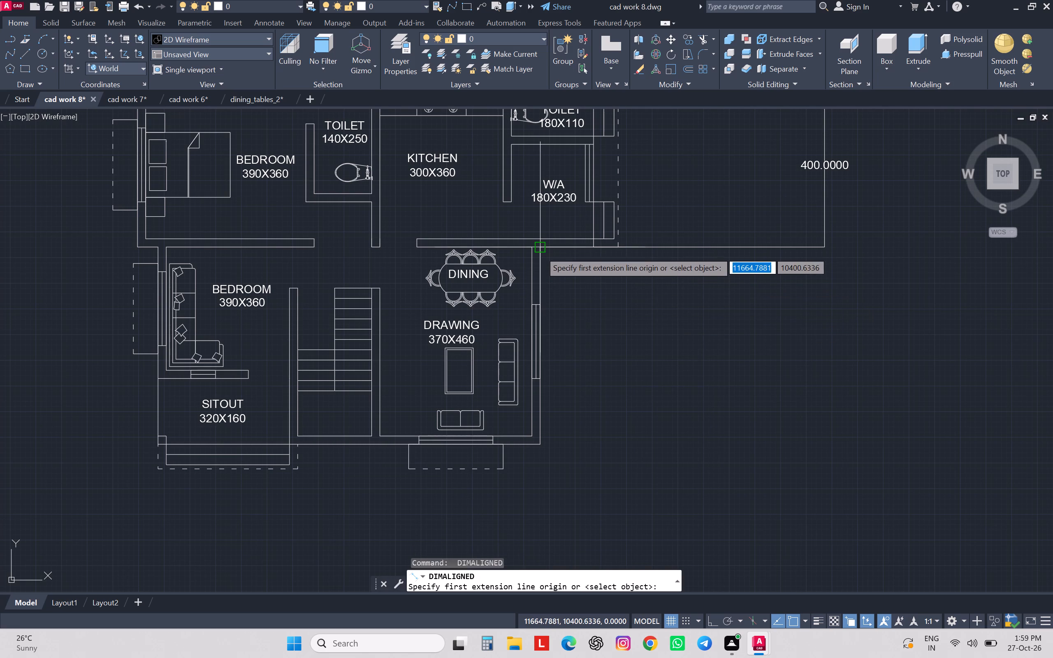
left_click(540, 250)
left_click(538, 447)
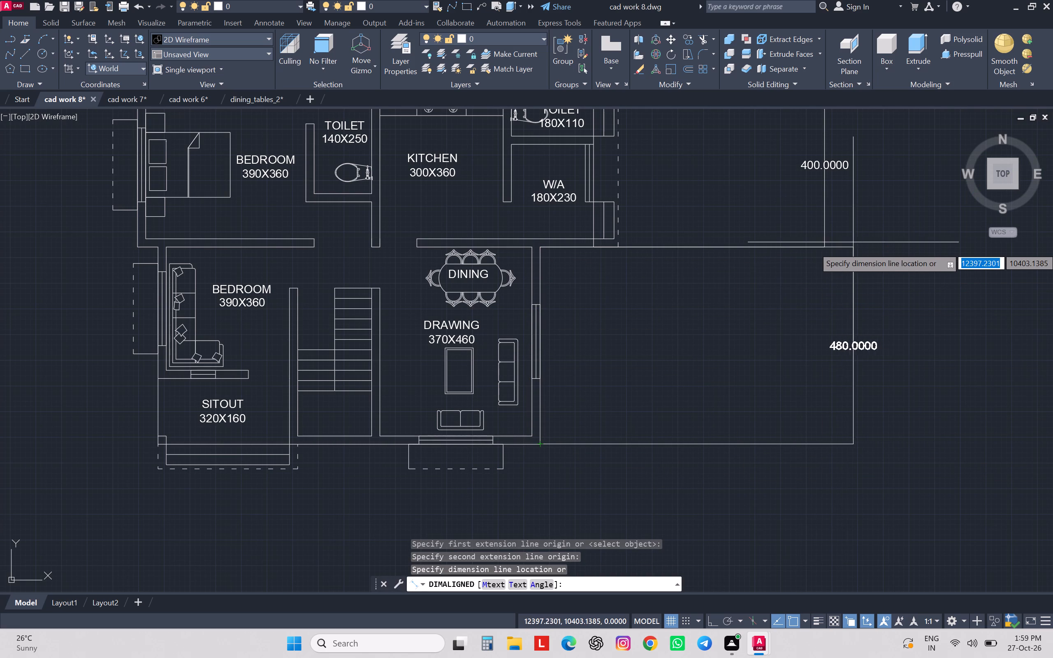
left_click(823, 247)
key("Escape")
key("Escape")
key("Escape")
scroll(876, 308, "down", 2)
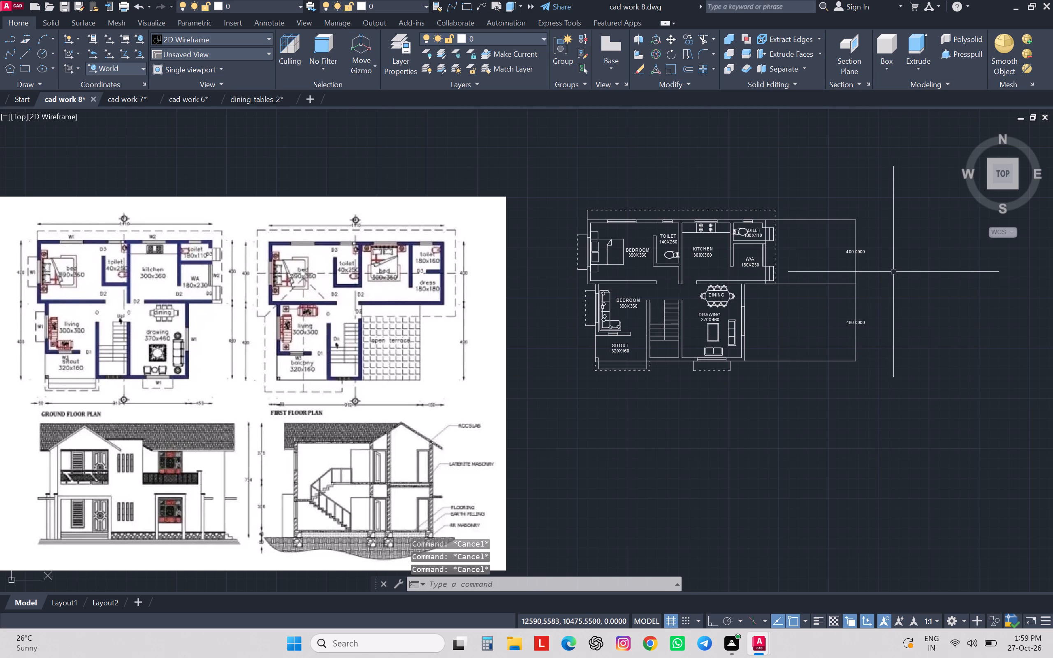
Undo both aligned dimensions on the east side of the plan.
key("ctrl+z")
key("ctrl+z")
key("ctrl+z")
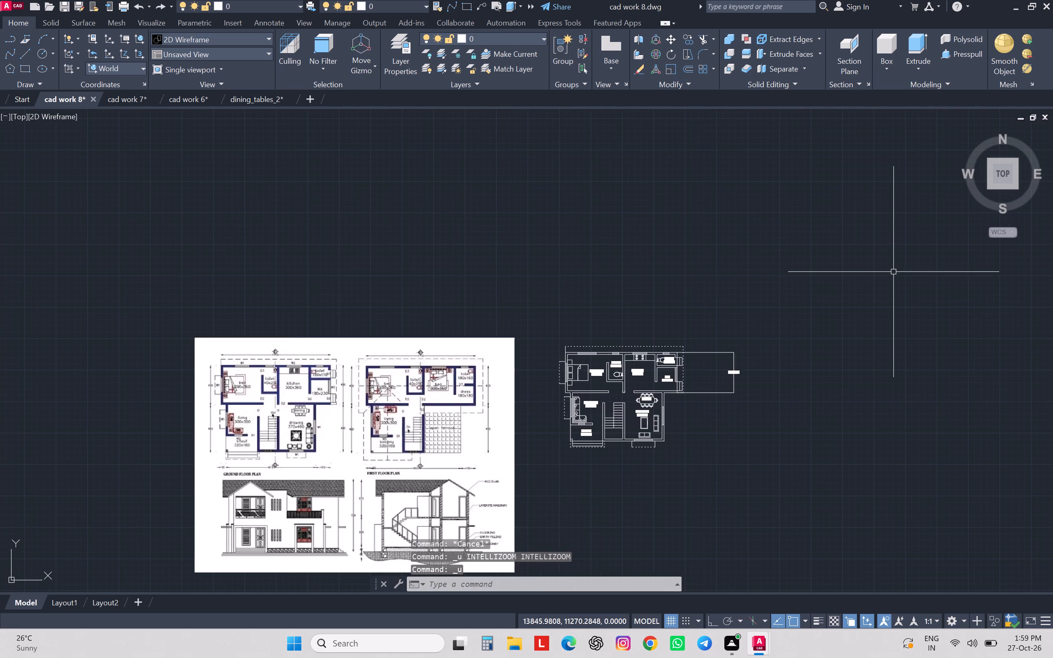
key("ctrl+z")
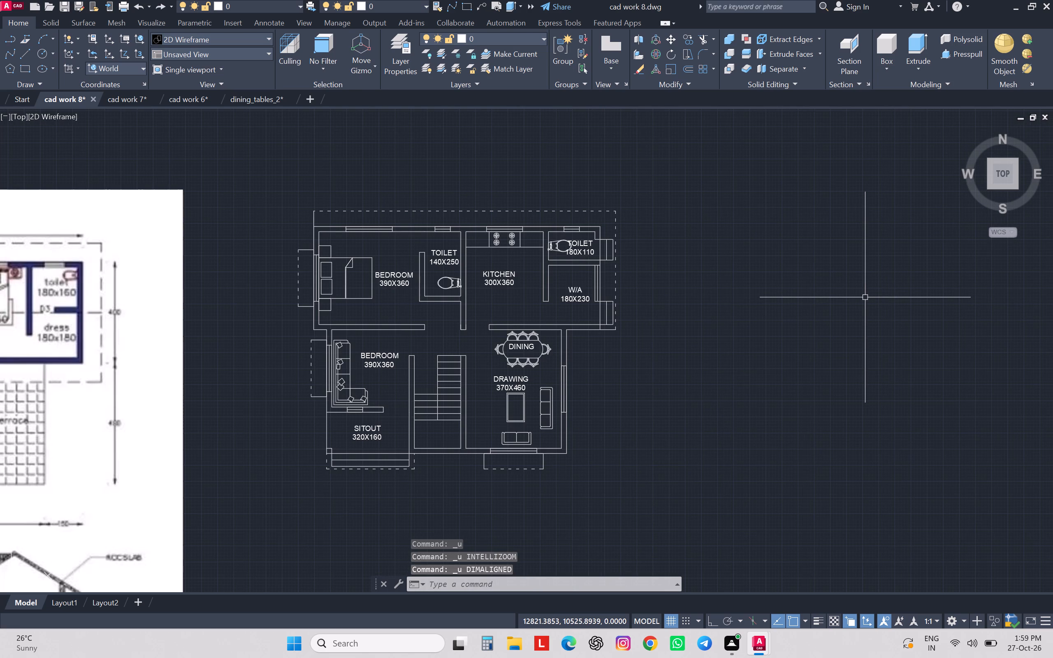
Suppress extension lines 1 and 2 in the Standard dimension style, keeping both dimension lines shown.
key("d")
key("Return")
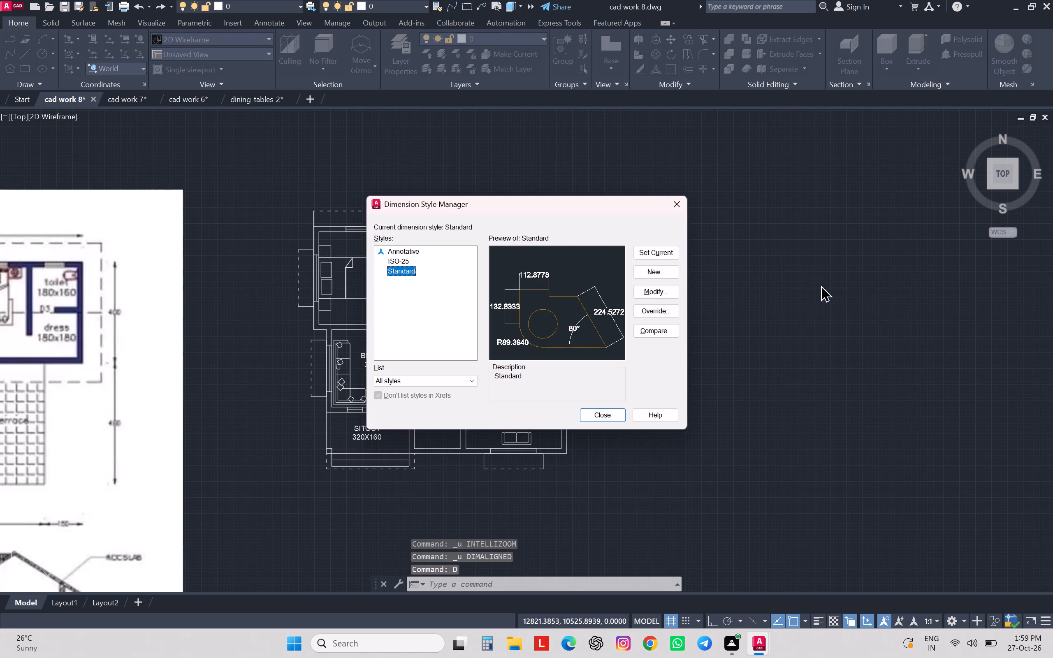
left_click(654, 290)
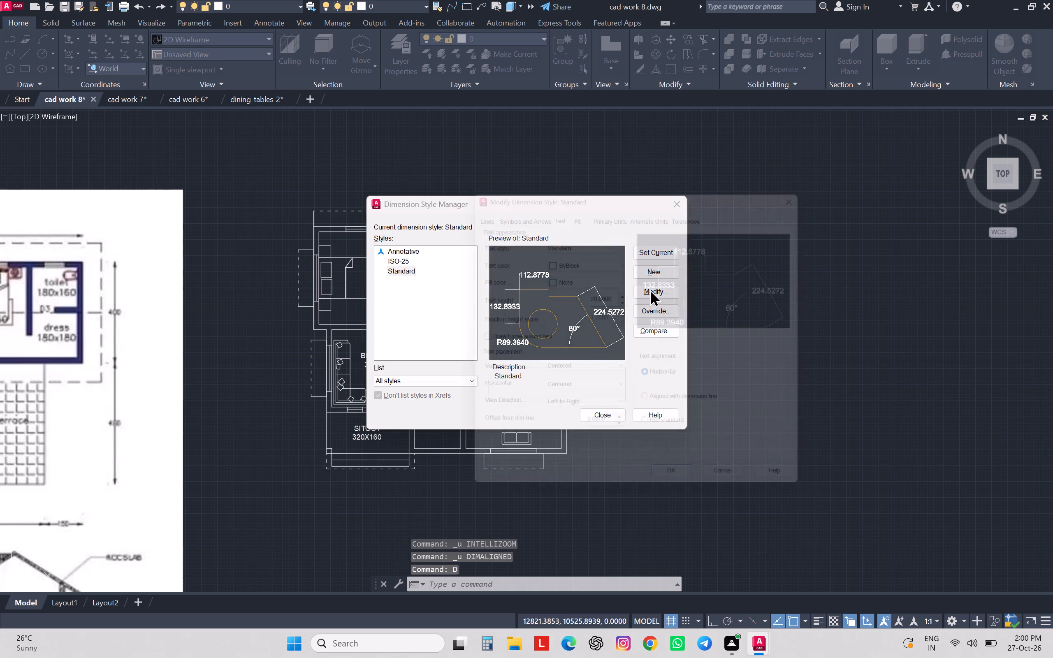
left_click(650, 290)
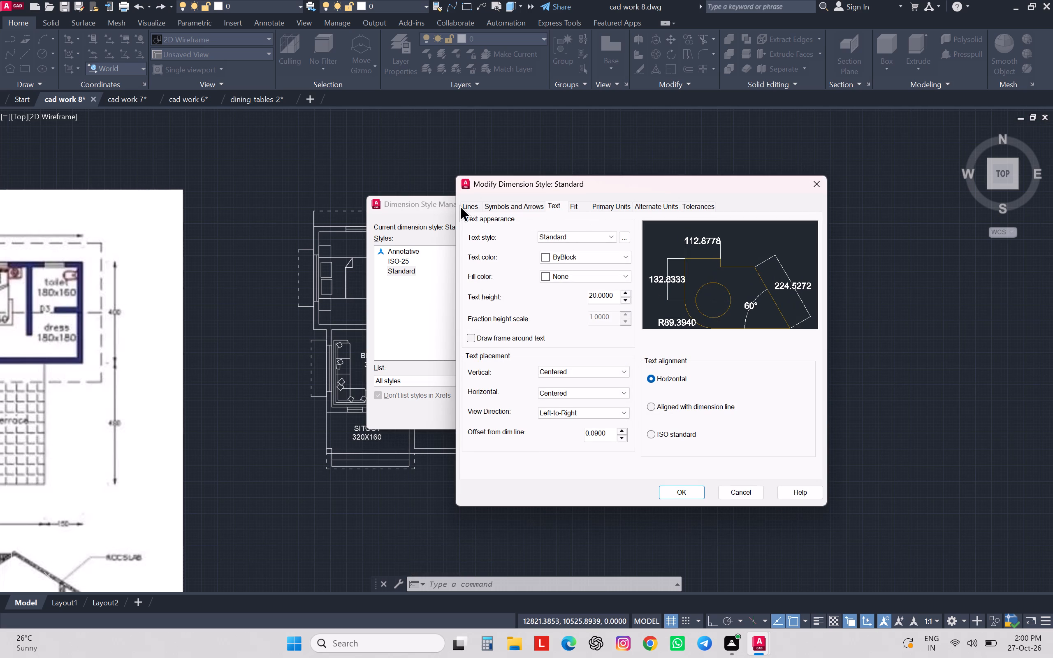
left_click(470, 206)
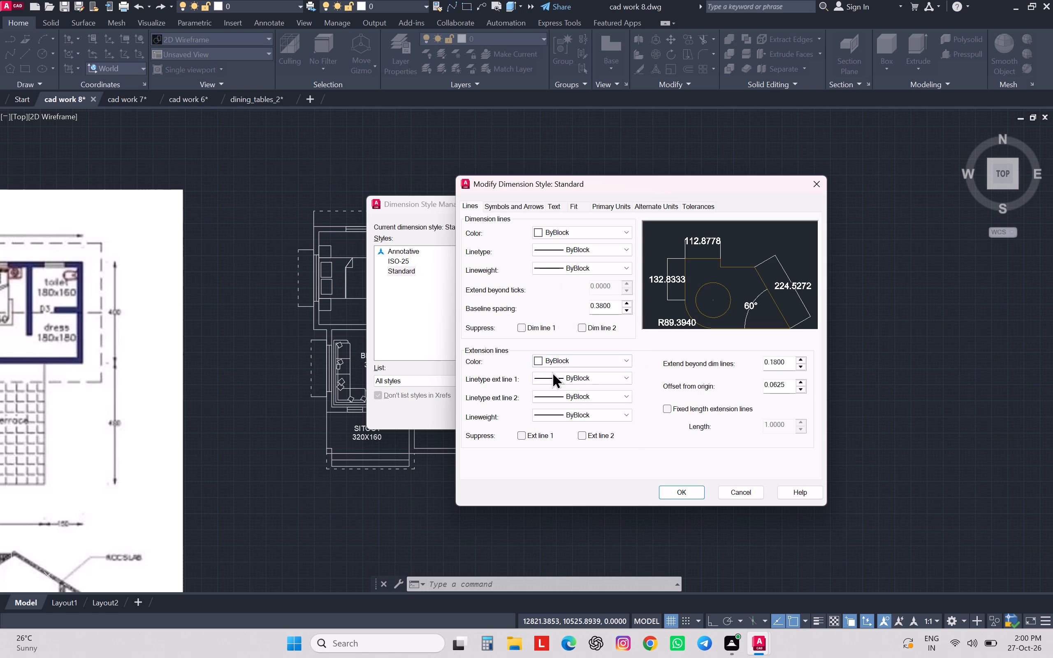
left_click(521, 326)
left_click(580, 327)
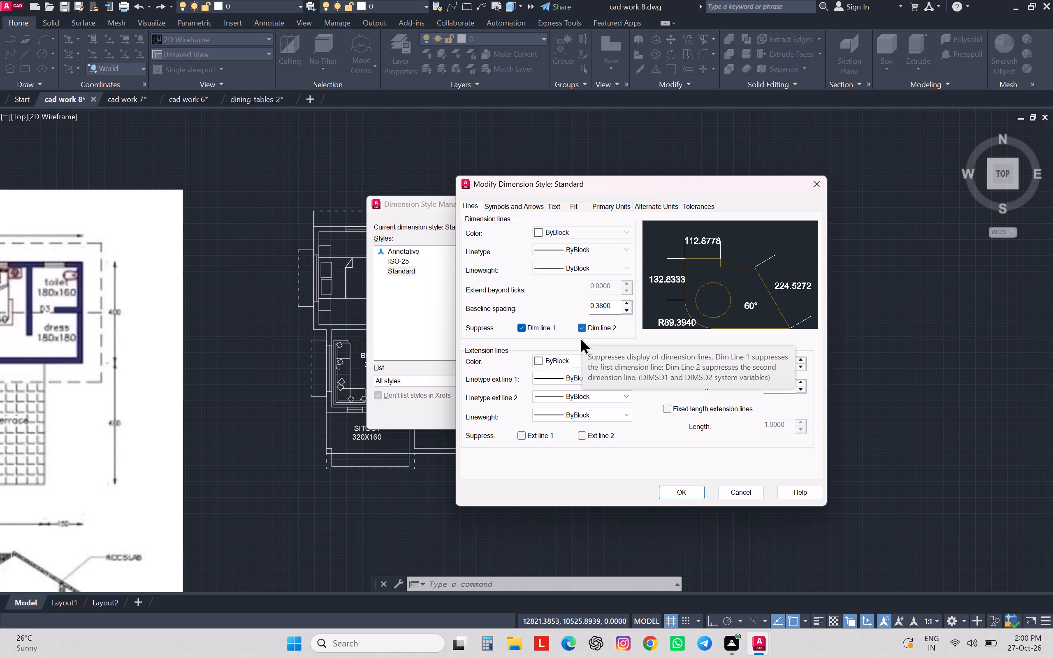
left_click(520, 432)
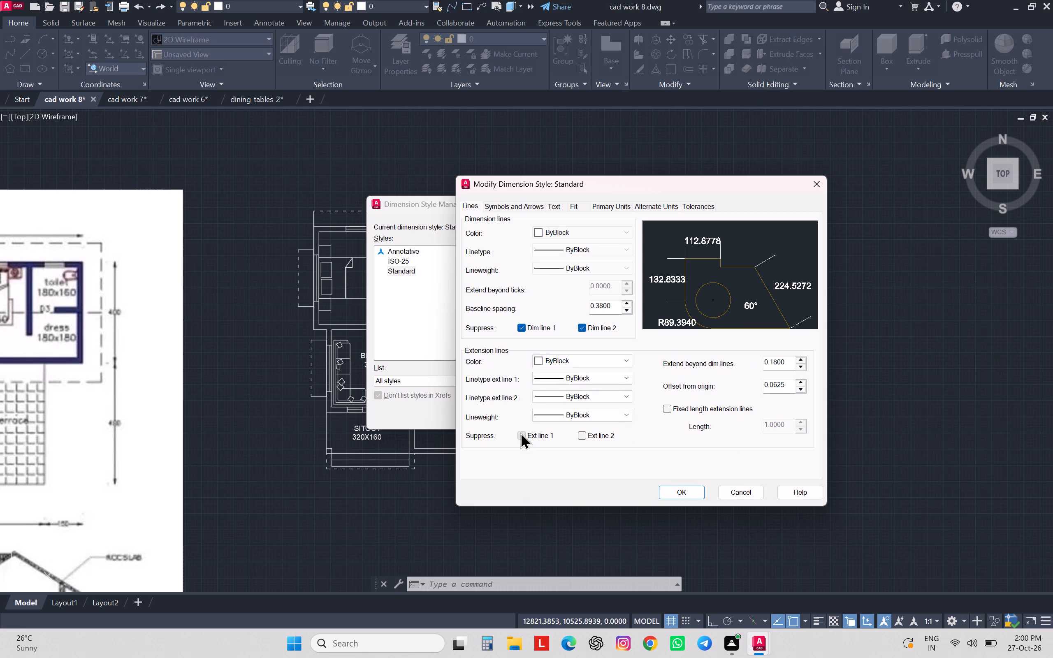
left_click(580, 433)
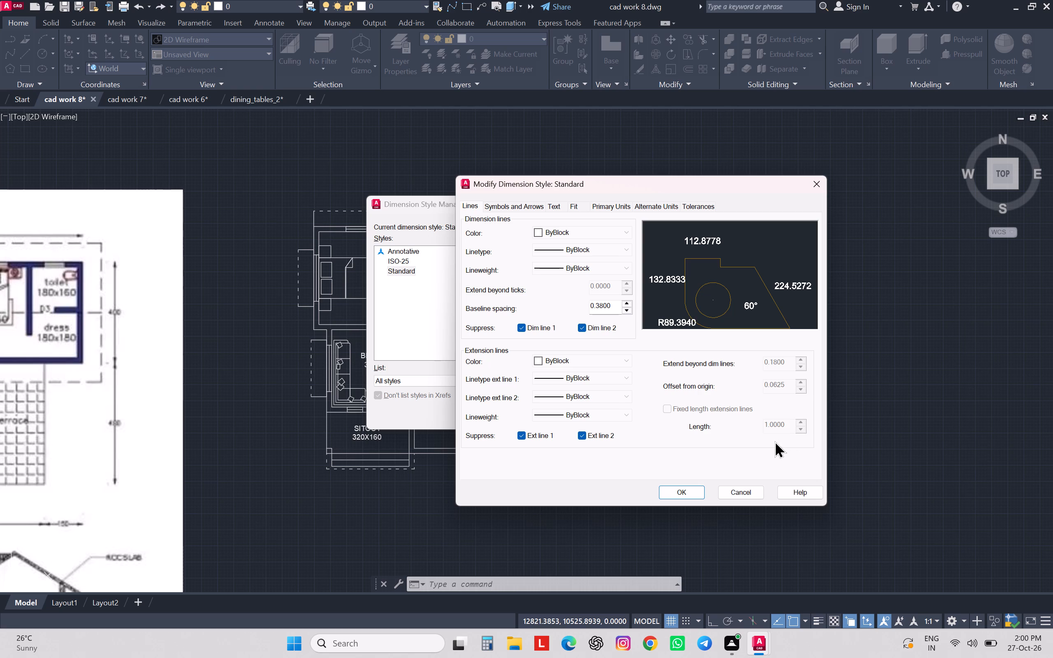
left_click(523, 328)
left_click(580, 330)
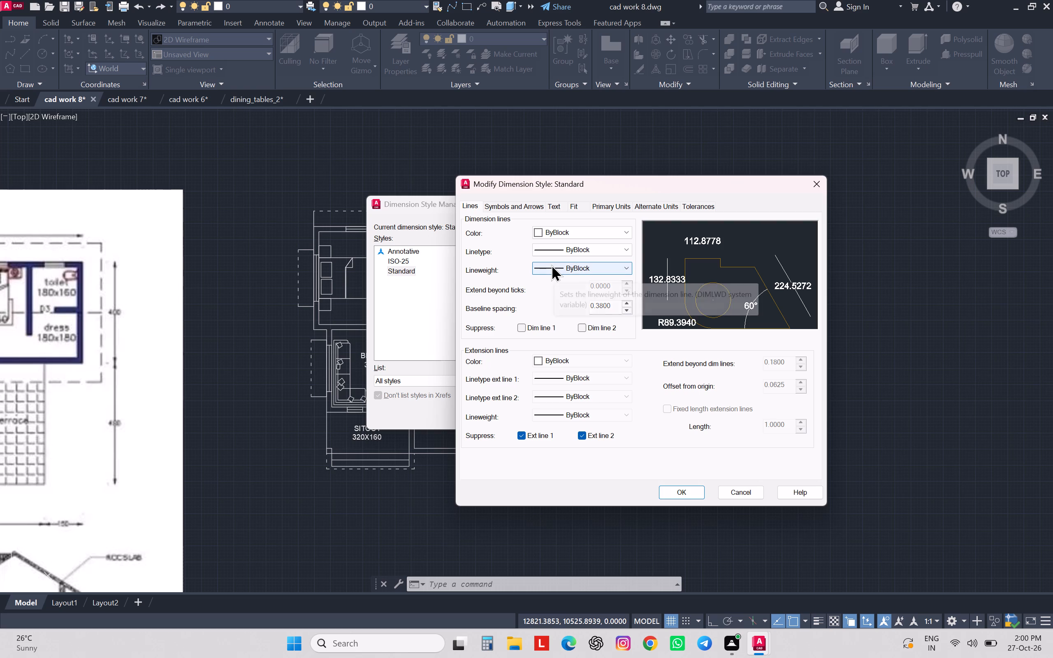
Give the Standard dimension style Closed filled arrowheads with an arrow size of 10, and make the style current.
left_click(515, 209)
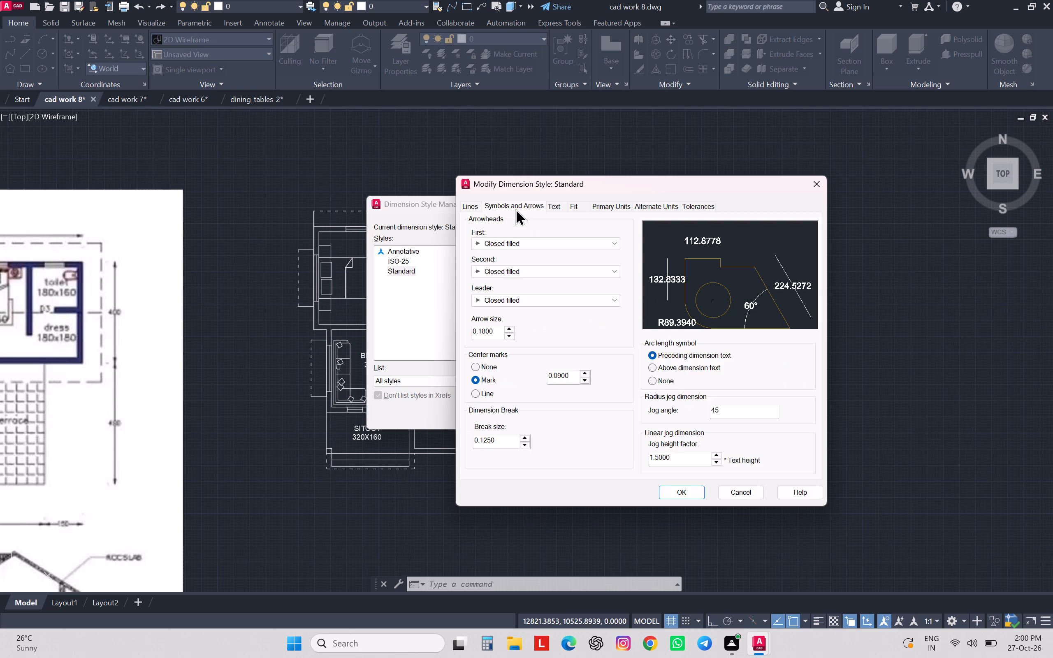
left_click(611, 239)
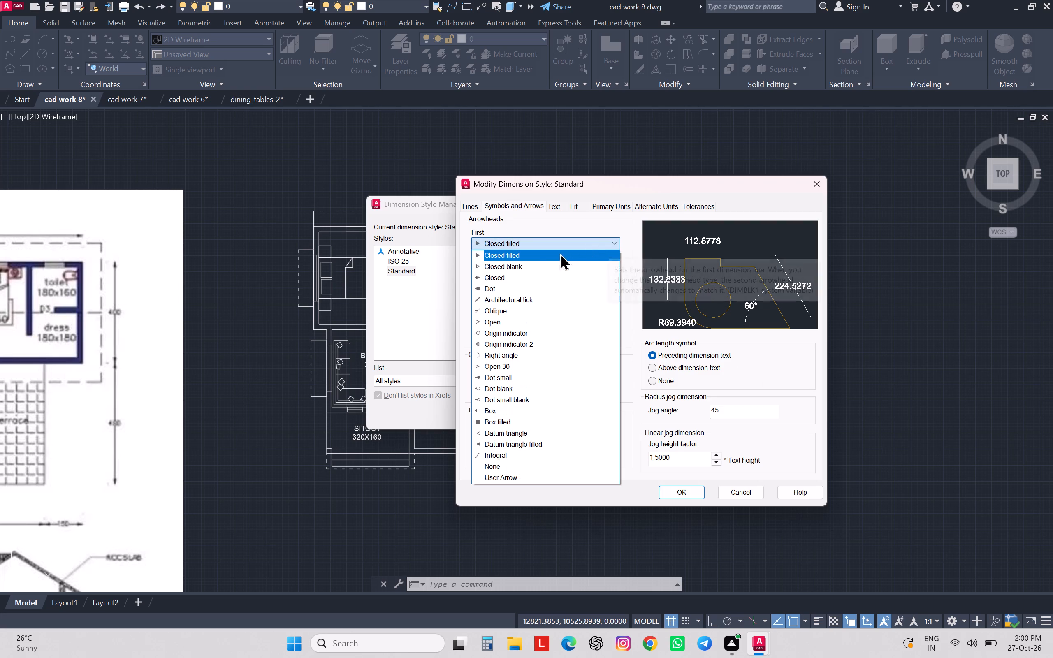
left_click(511, 257)
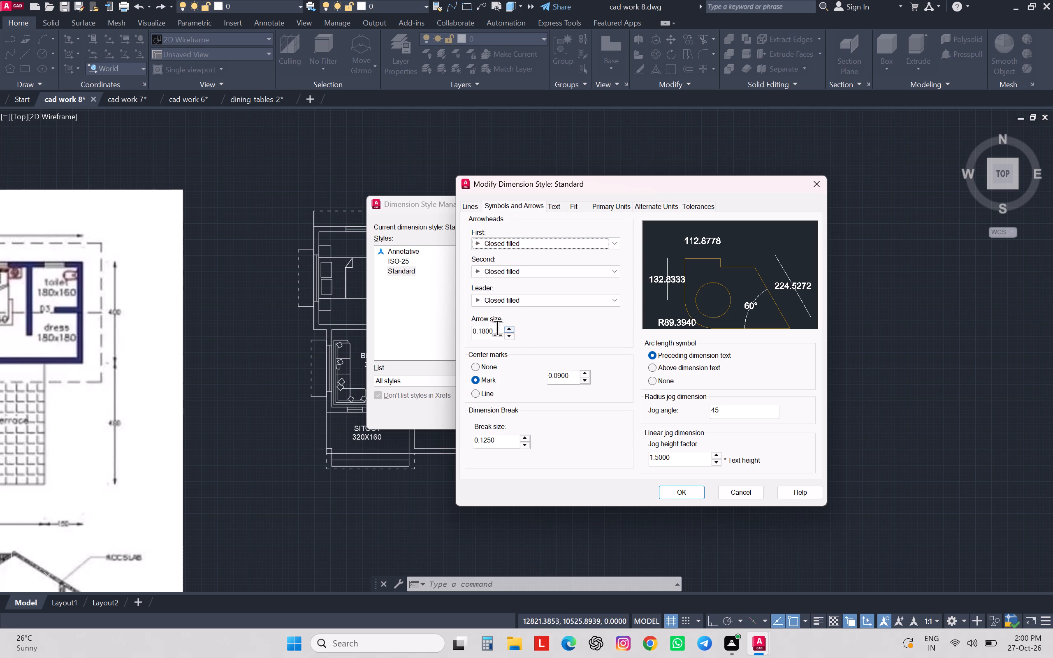
left_click_drag(495, 328, 448, 330)
type("10")
key("Return")
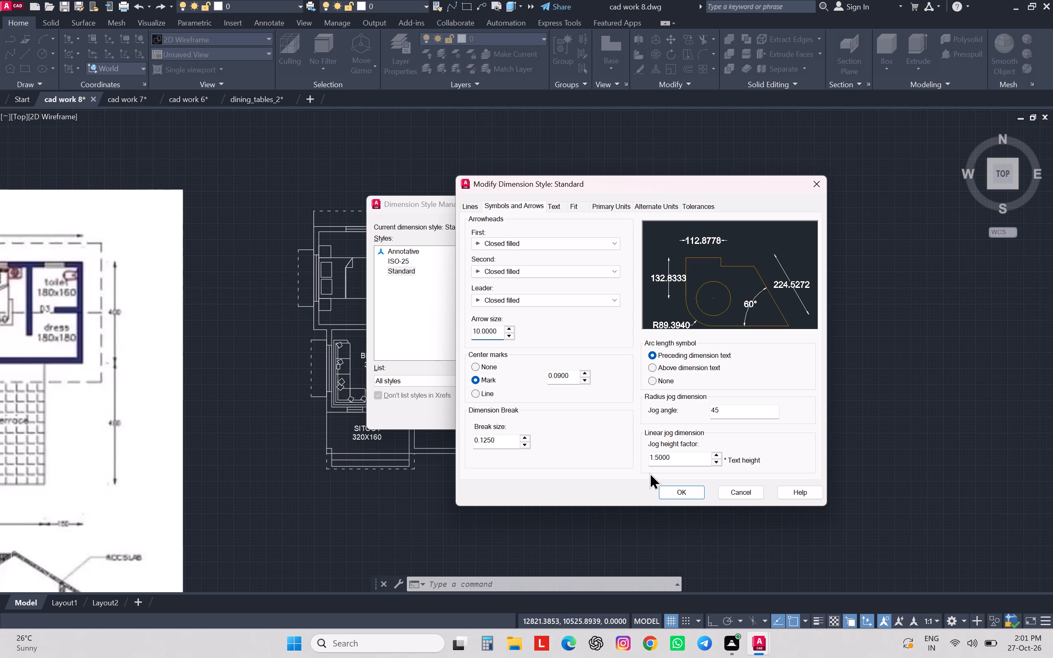
left_click(682, 492)
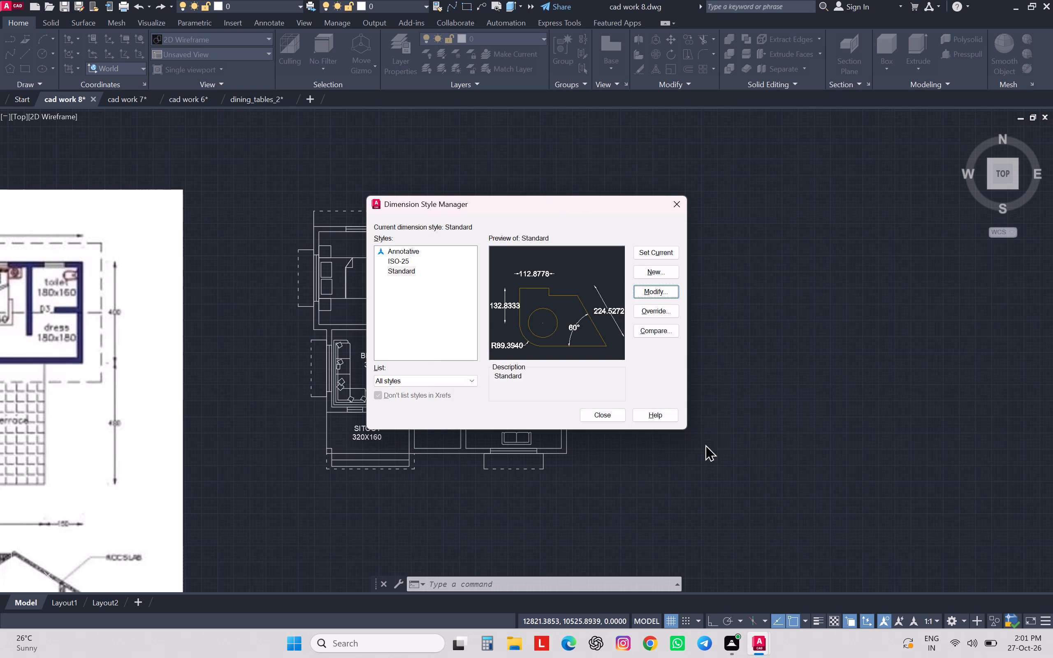
left_click(659, 246)
left_click(677, 203)
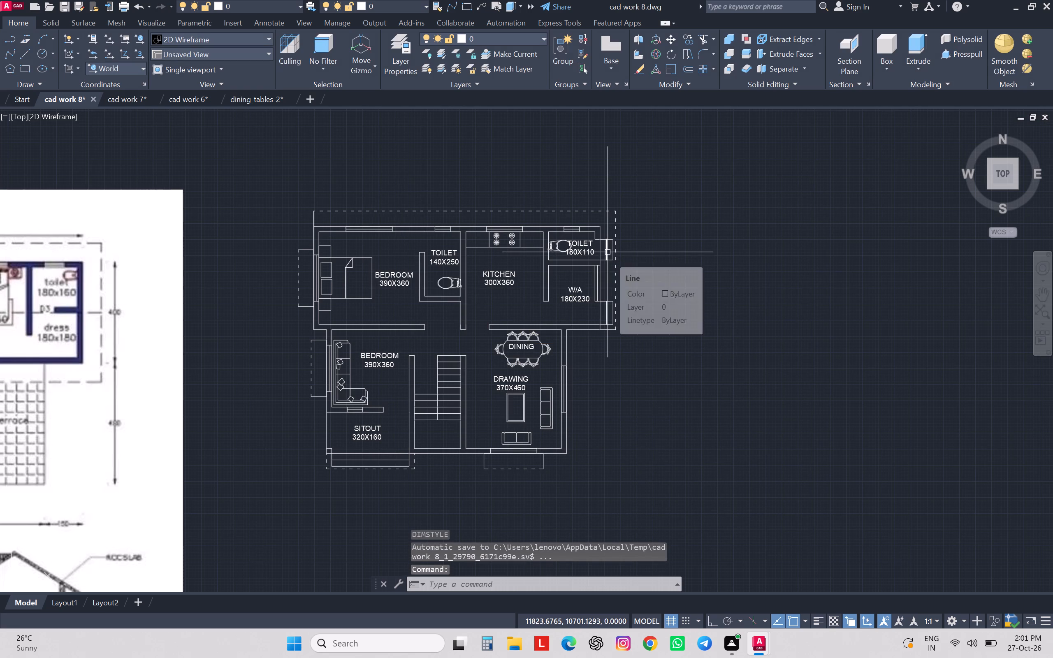
Add an aligned dimension along the east outer wall beside the small toilet and W/A, placed well outside the dashed roof line.
type("DA")
key("Return")
scroll(637, 291, "up", 1)
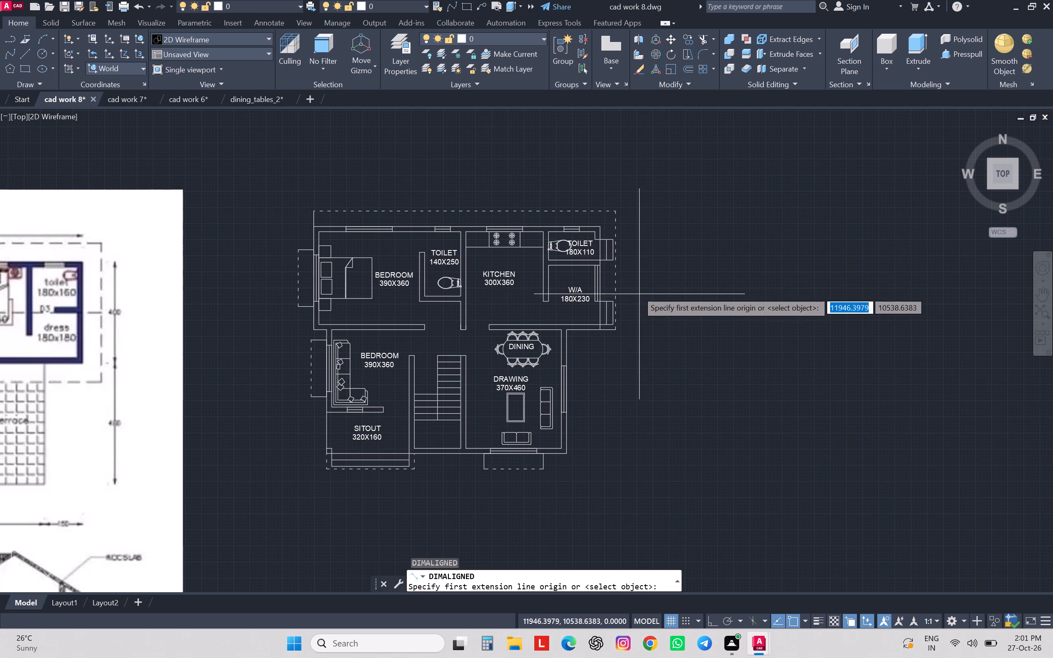
scroll(637, 287, "up", 1)
left_click(543, 126)
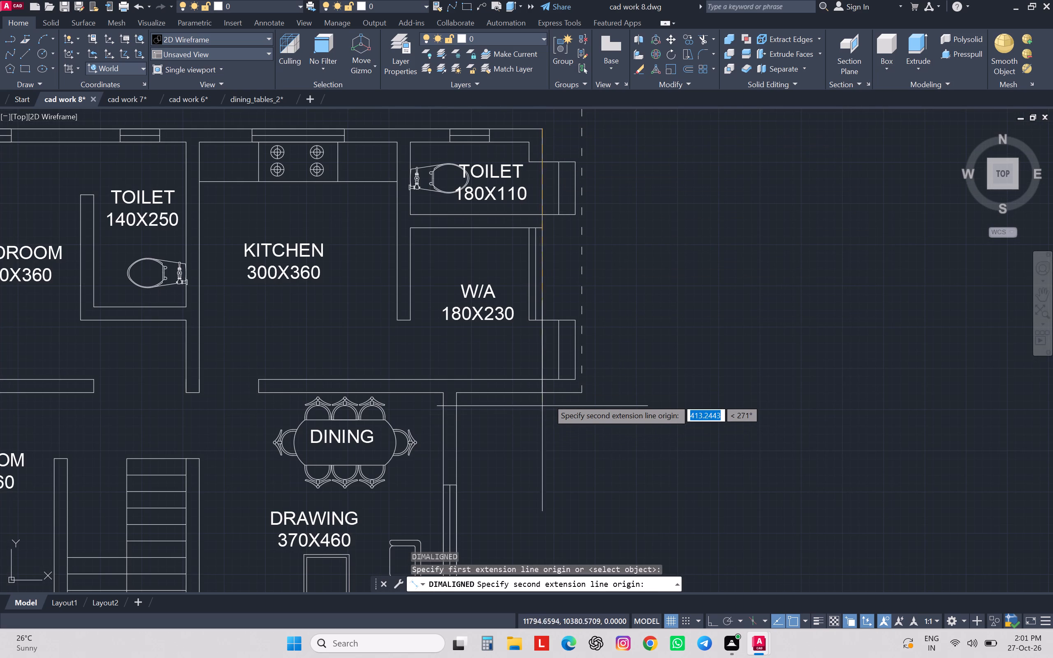
left_click(545, 396)
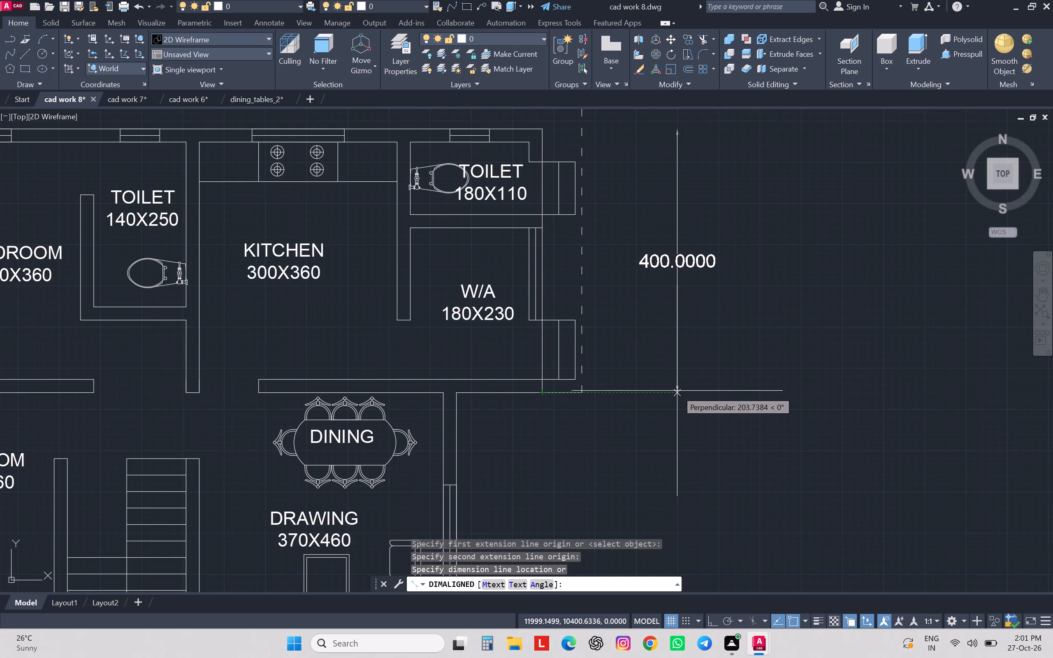
left_click(678, 390)
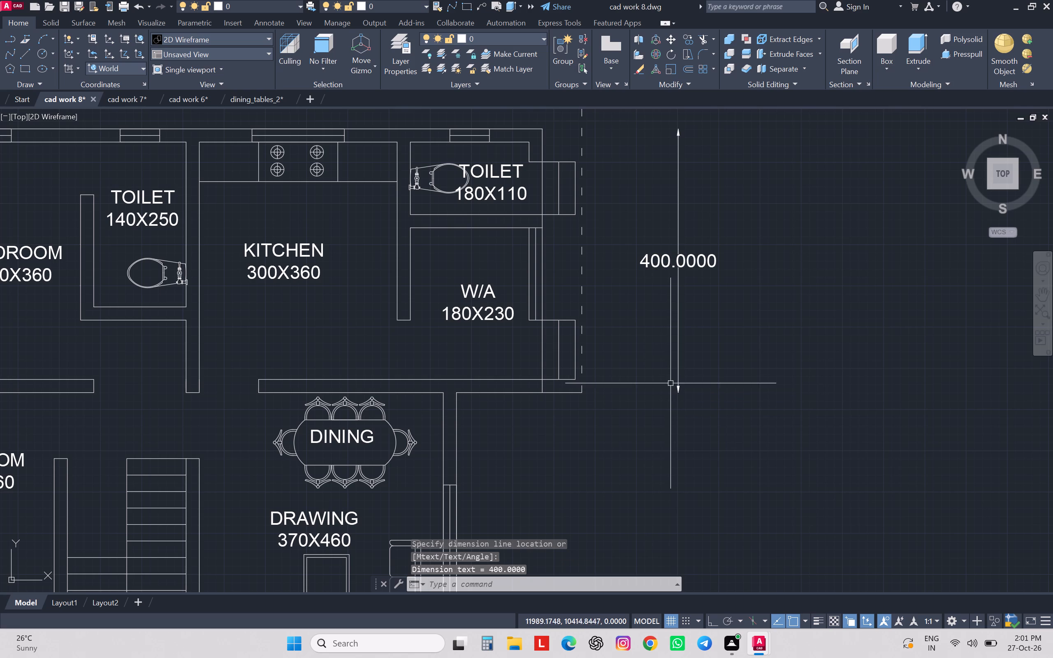
Add an aligned dimension for the drawing room's east outer wall, with its dimension line in line with the upper one.
key("space")
key("space")
scroll(668, 381, "down", 1)
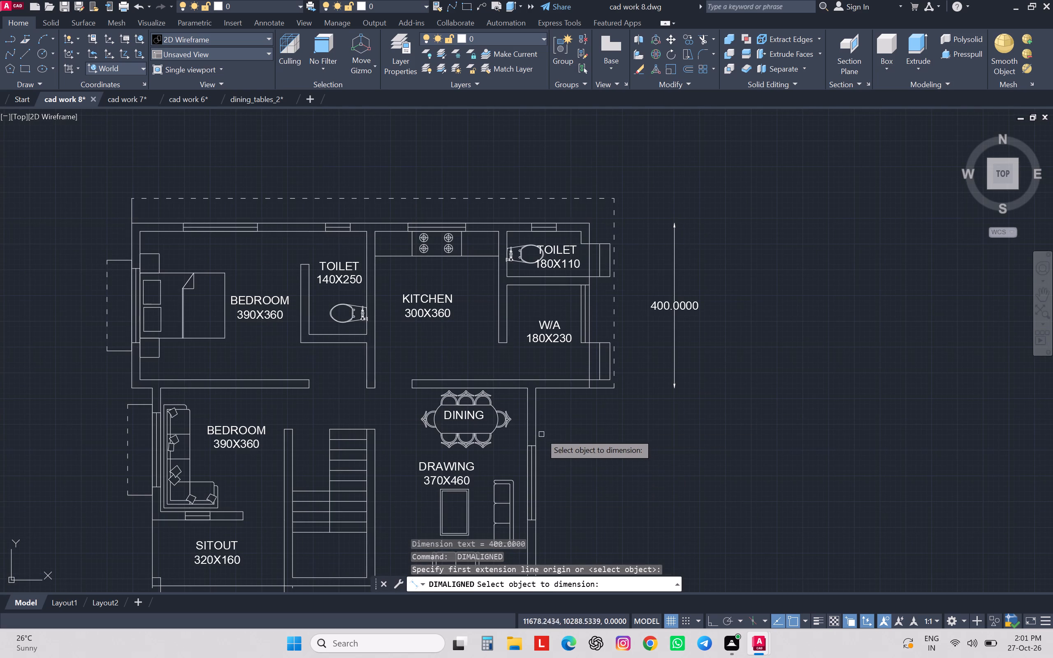
left_click(538, 432)
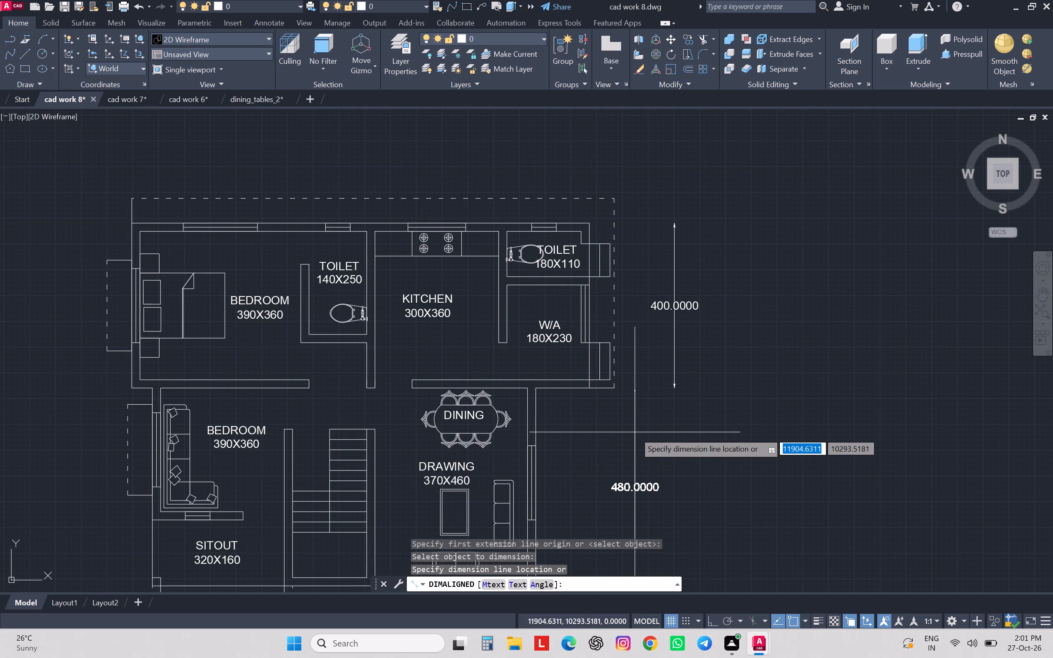
scroll(654, 401, "down", 1)
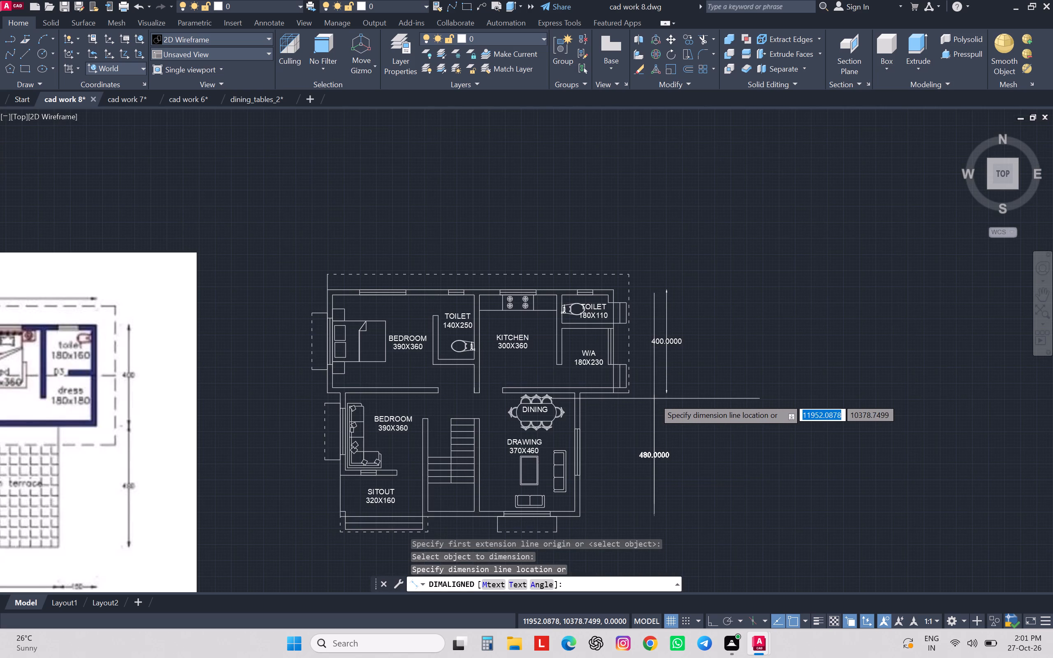
left_click(664, 394)
key("Escape")
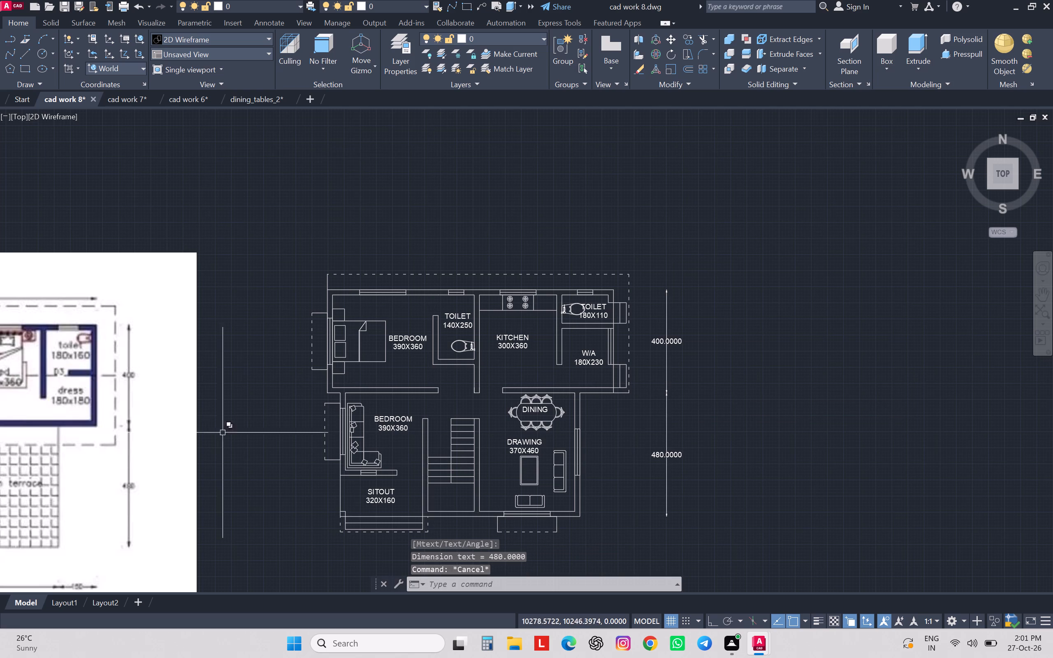
Examine the reference sheet's floor plans and their outer dimensions alongside the redrawn plan.
middle_click_drag(169, 433, 353, 374)
scroll(296, 403, "down", 1)
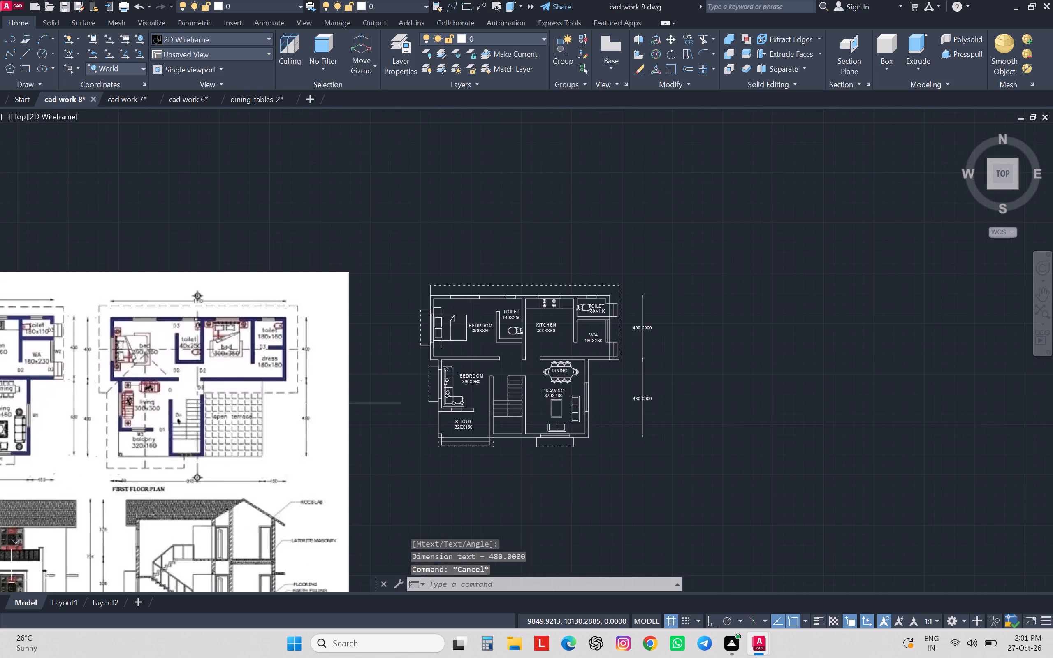
scroll(296, 403, "down", 2)
middle_click_drag(453, 415, 533, 368)
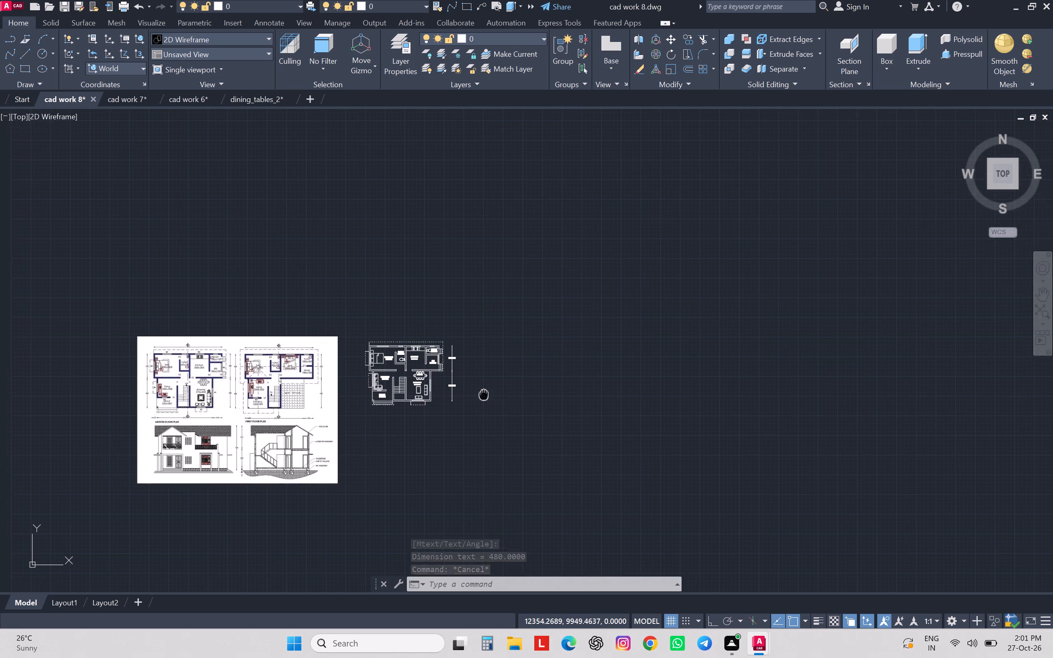
middle_click_drag(533, 368, 603, 331)
scroll(596, 331, "down", 1)
scroll(379, 335, "up", 2)
scroll(473, 361, "up", 1)
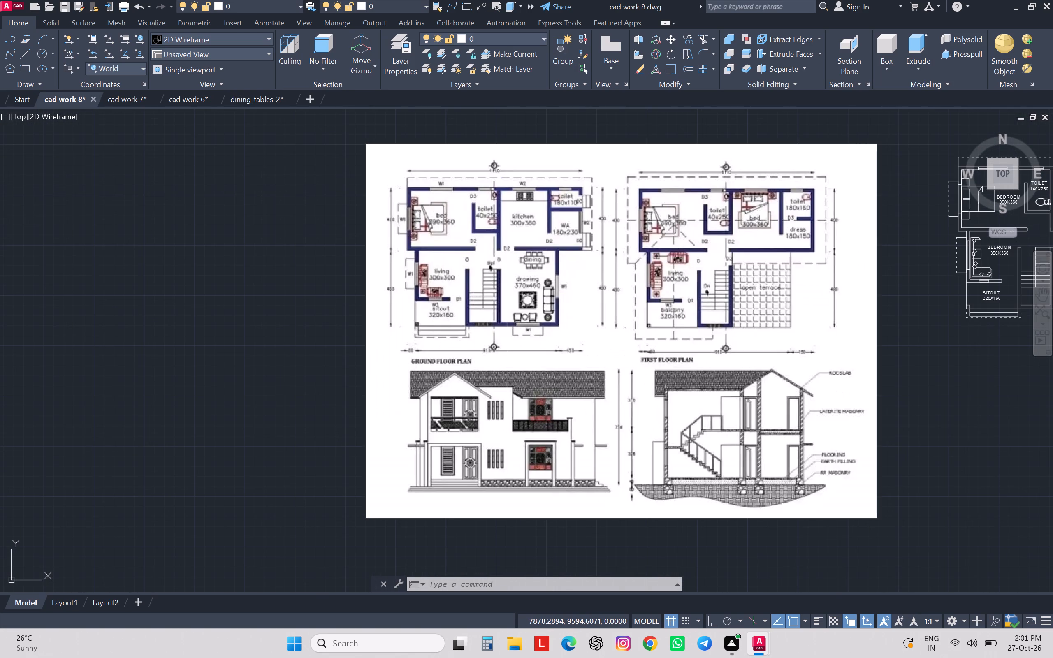
middle_click_drag(507, 360, 481, 358)
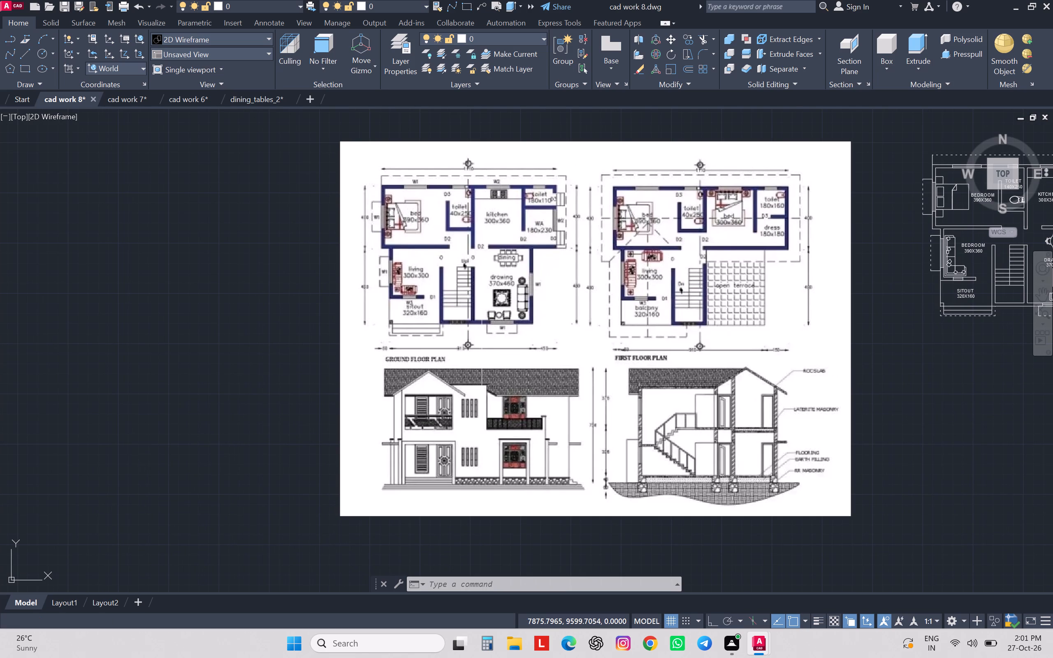
middle_click_drag(849, 412, 846, 411)
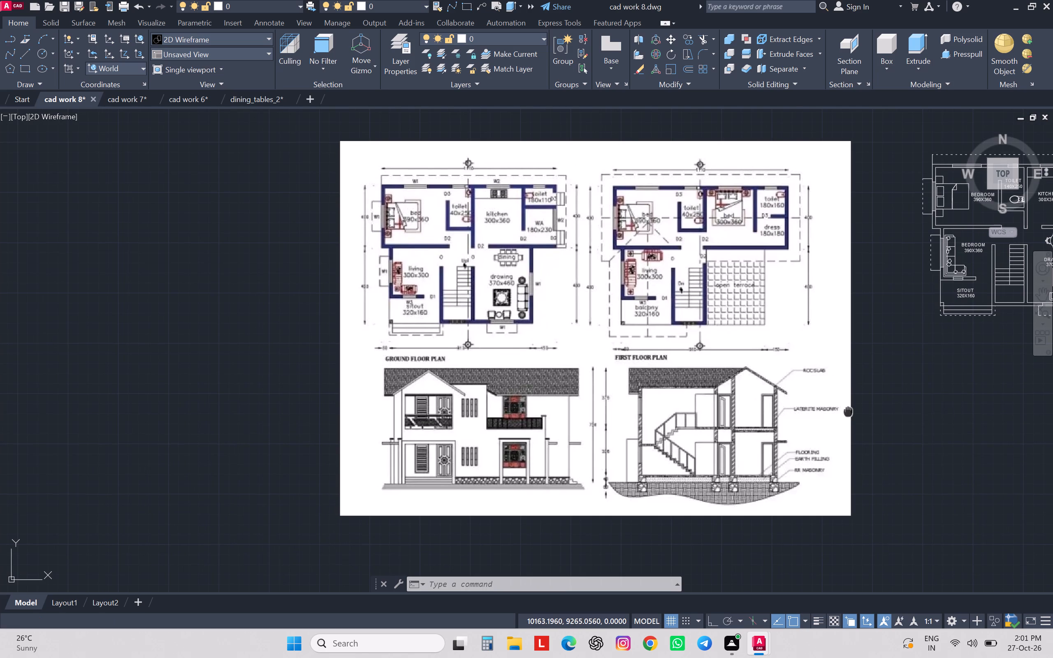
middle_click_drag(846, 411, 700, 430)
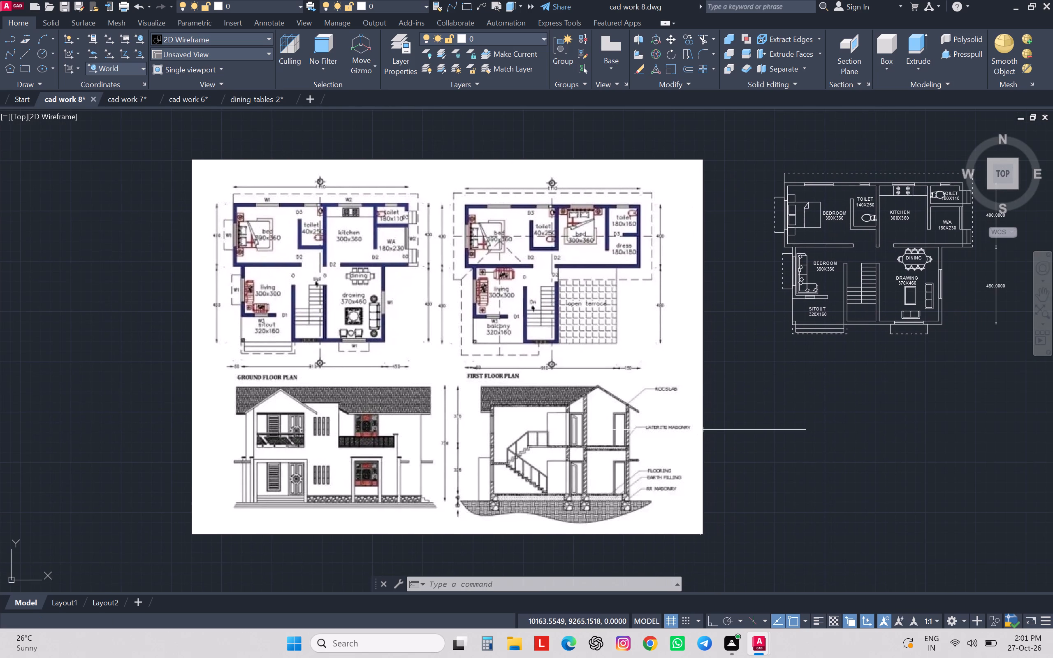
key("Escape")
key("Escape")
key("Escape")
key("Escape")
key("Escape")
key("Escape")
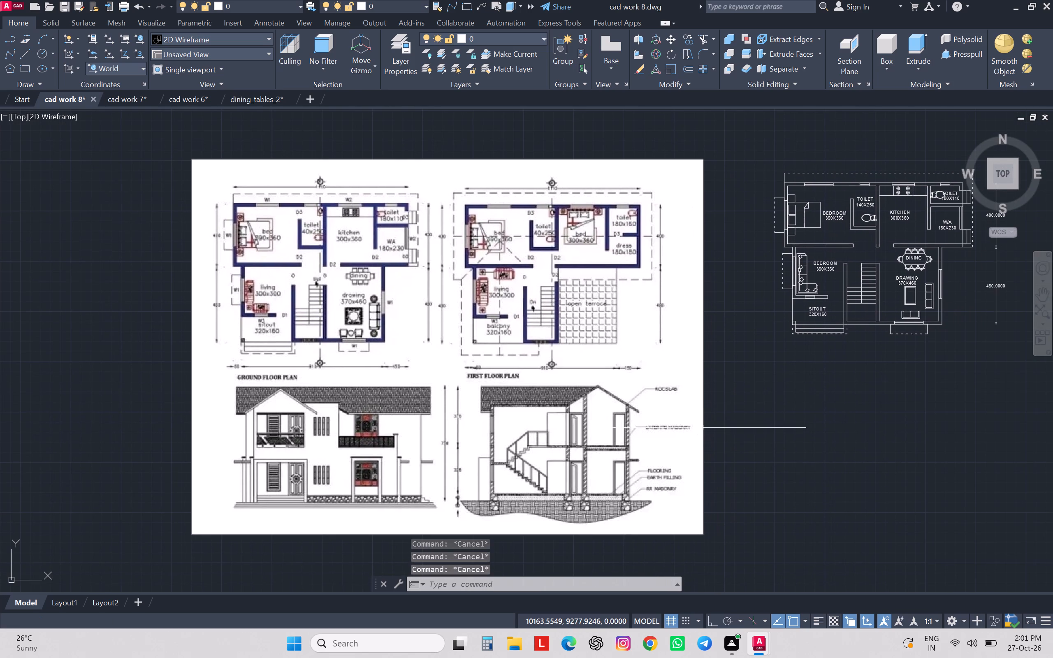
With Ortho on, start a polyline at the sitout's southwest corner, tracing the south wall, drawing room's east wall and 130-long offset to W/A's outer corner.
type("PL")
key("Return")
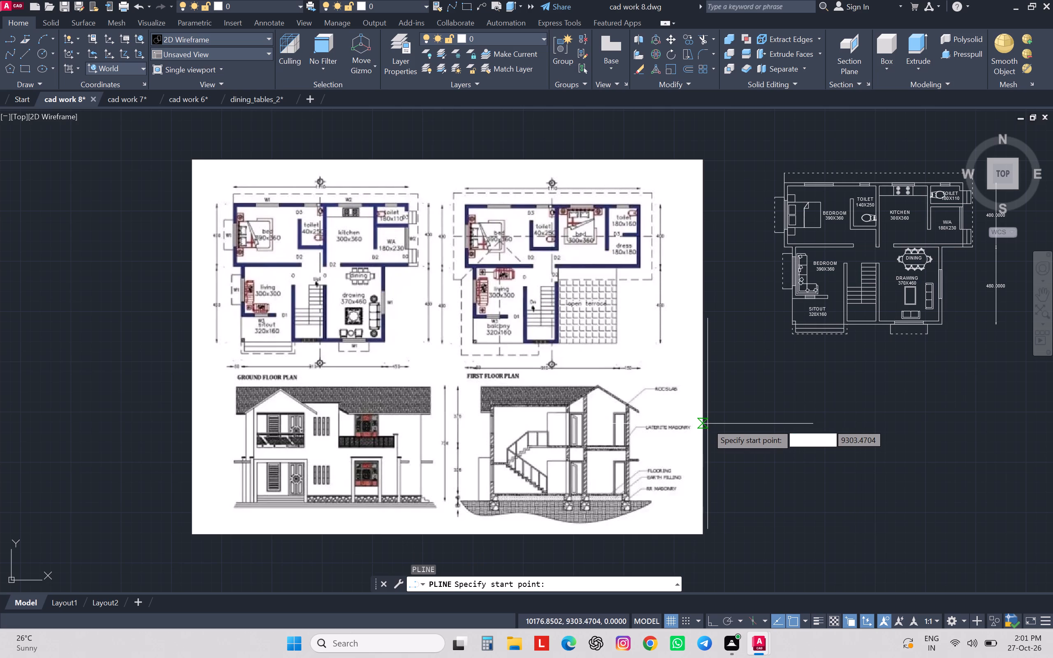
middle_click_drag(781, 386, 696, 452)
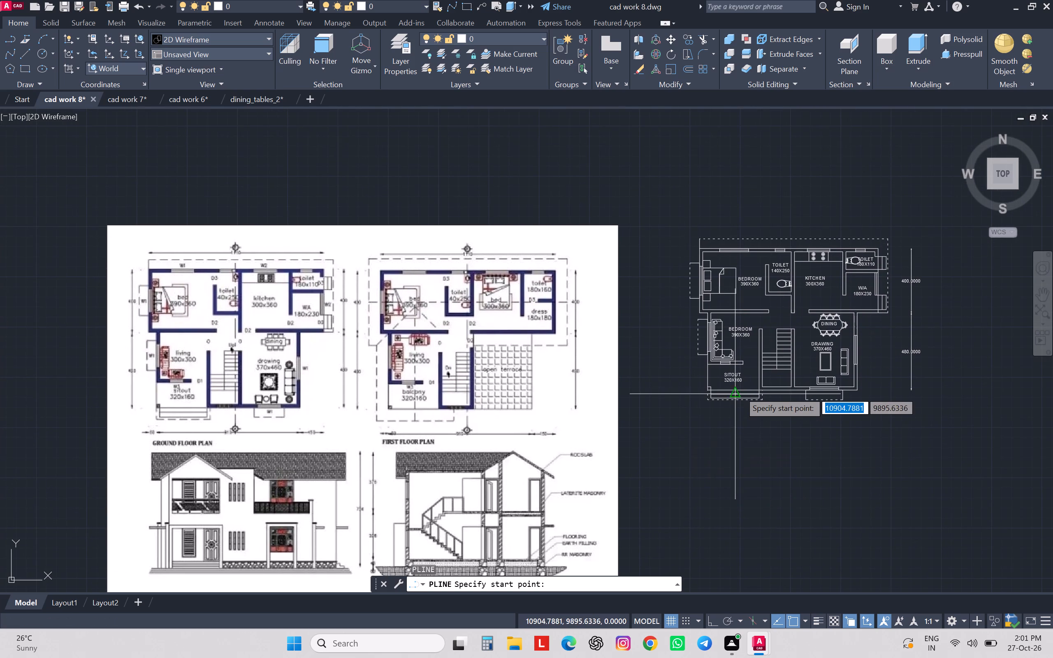
scroll(740, 391, "up", 2)
scroll(661, 395, "up", 5)
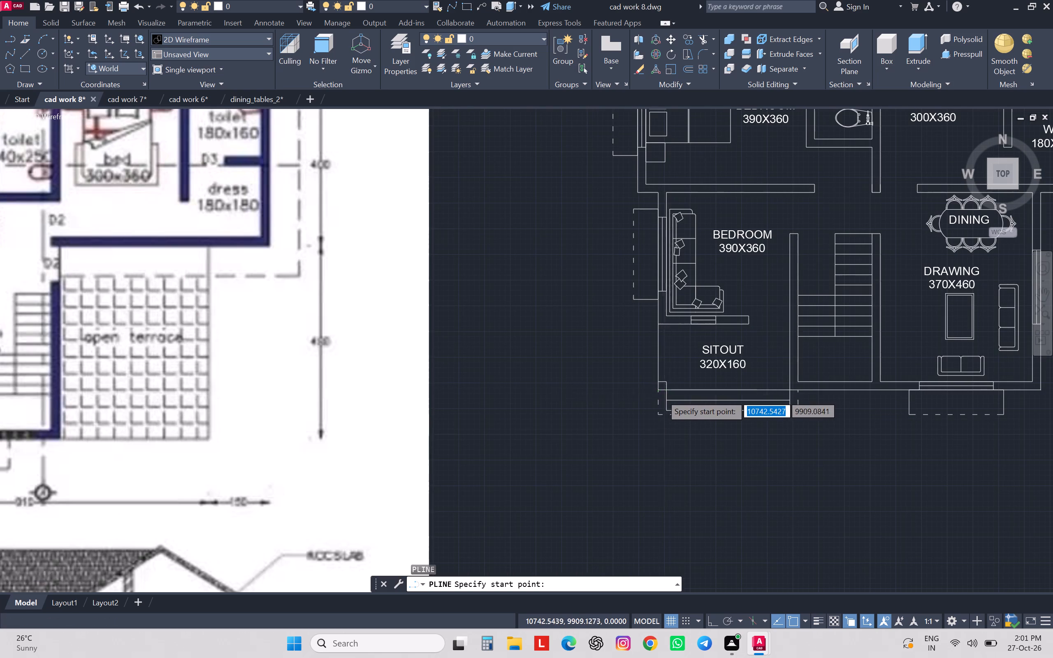
scroll(661, 395, "up", 2)
left_click(630, 347)
scroll(630, 347, "down", 4)
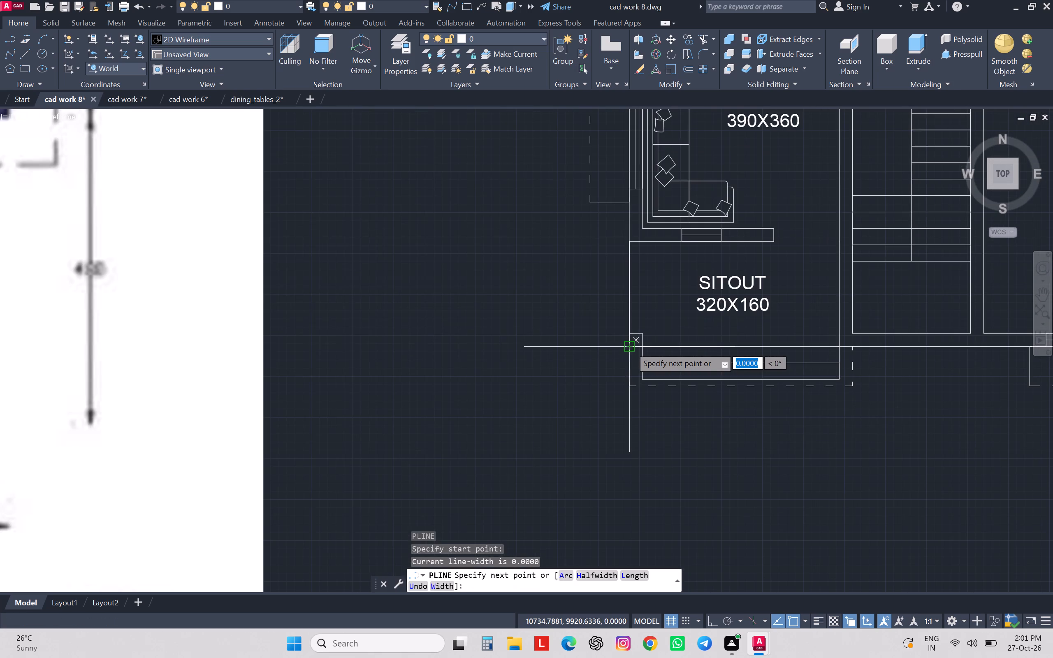
scroll(630, 347, "down", 2)
scroll(884, 346, "up", 4)
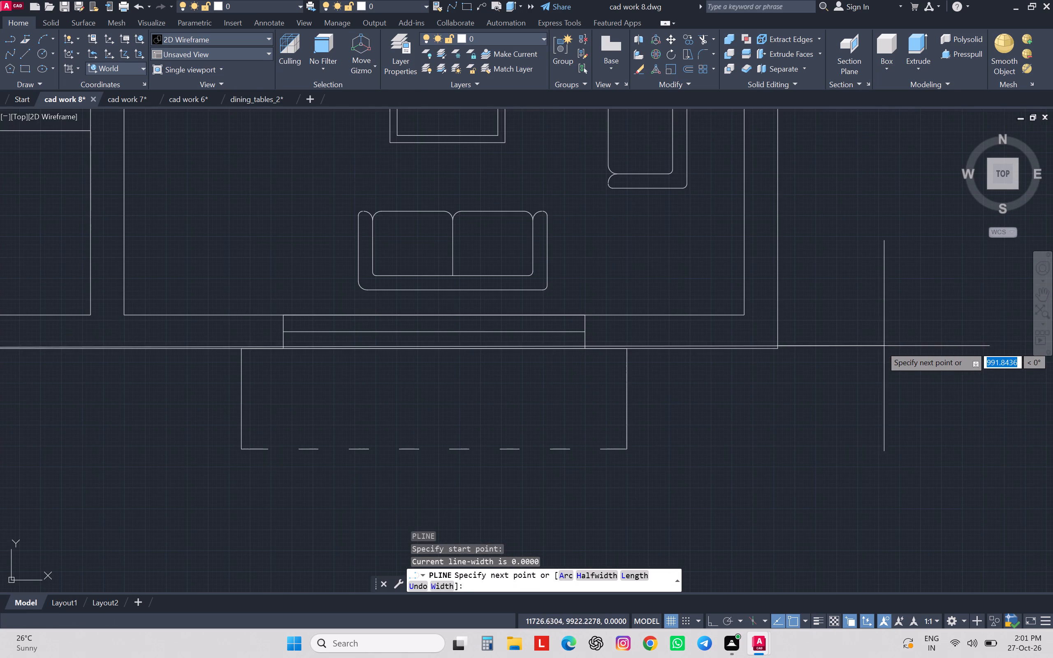
key("F8")
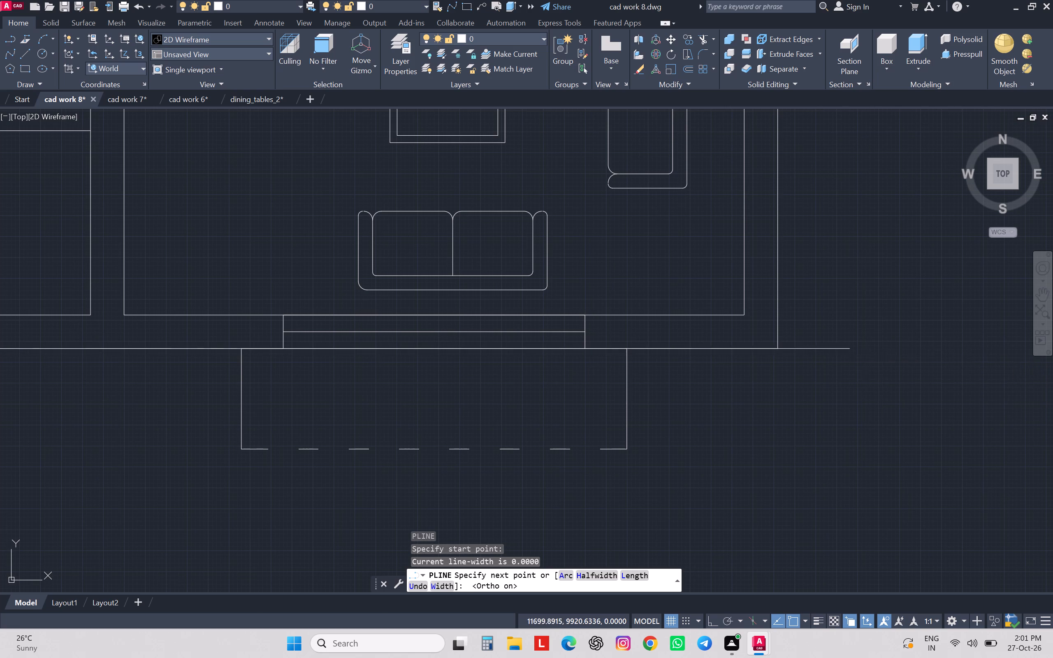
left_click(782, 350)
scroll(782, 350, "down", 3)
left_click(784, 157)
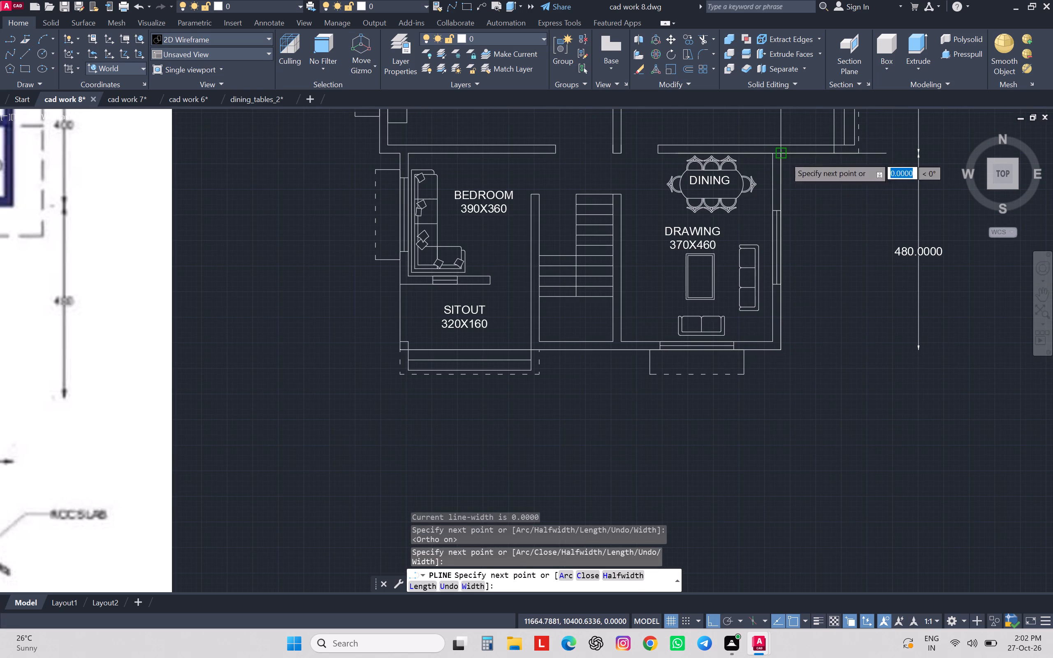
middle_click_drag(837, 159, 793, 352)
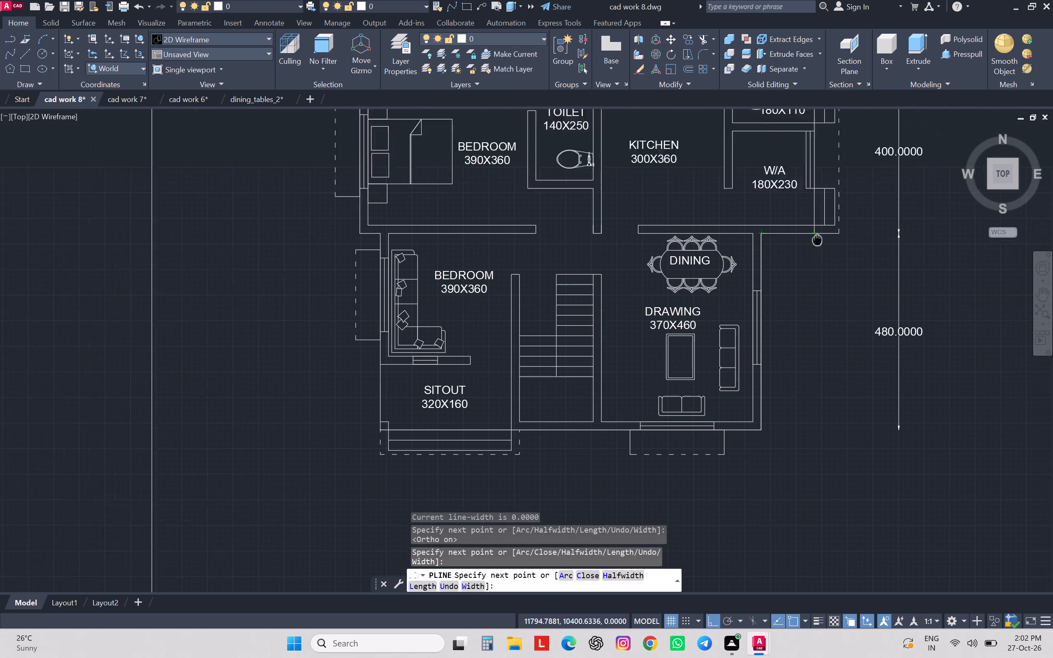
middle_click_drag(793, 352, 749, 528)
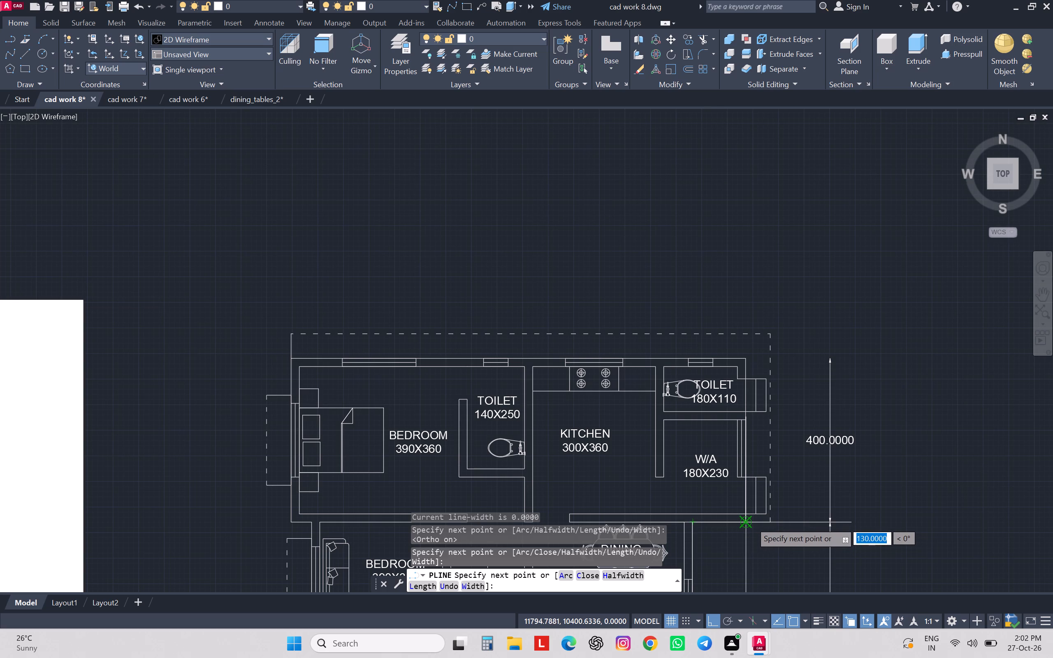
scroll(750, 520, "up", 3)
scroll(750, 520, "down", 1)
scroll(750, 520, "up", 1)
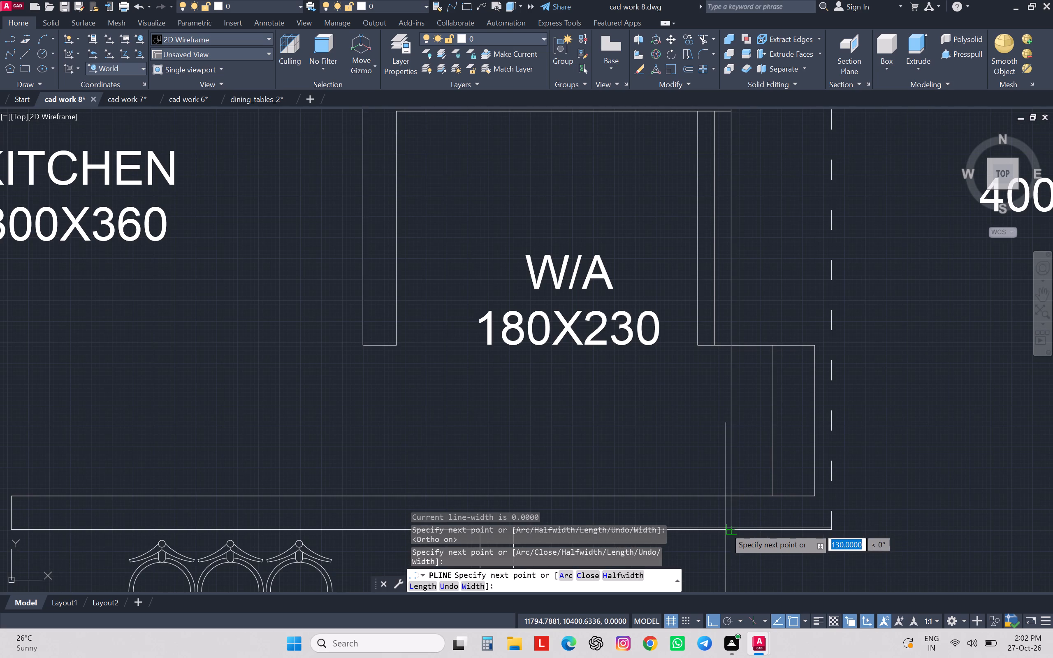
left_click(726, 528)
Continue the polyline along the 400 east wall, 1110 north wall and stepped west side, ending at the sitout's southwest corner.
scroll(726, 527, "down", 3)
scroll(770, 309, "down", 1)
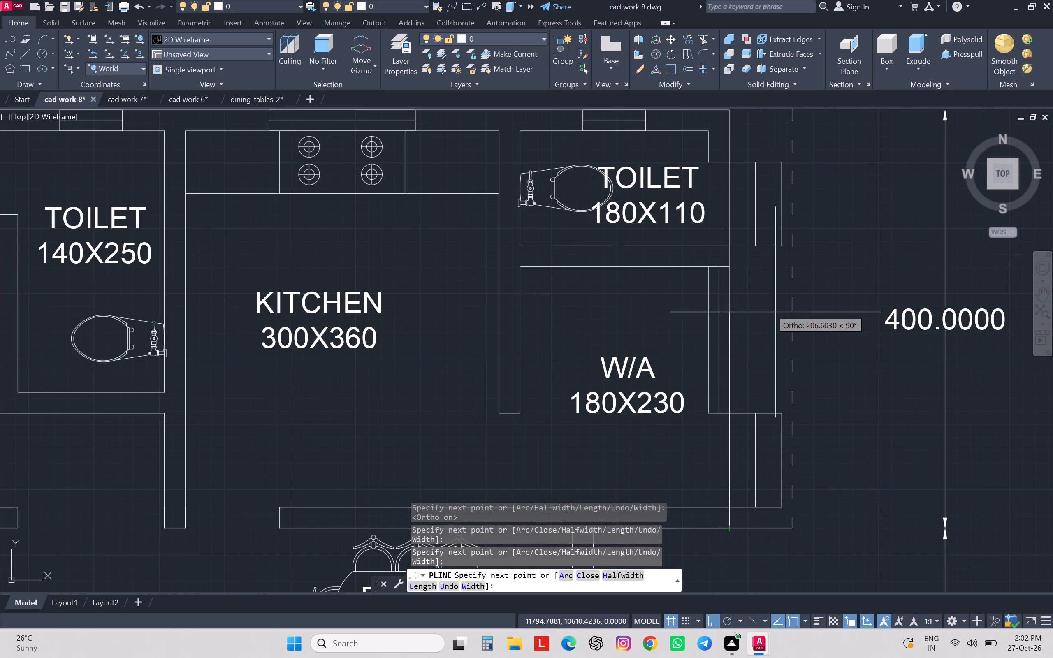
middle_click_drag(770, 309, 765, 383)
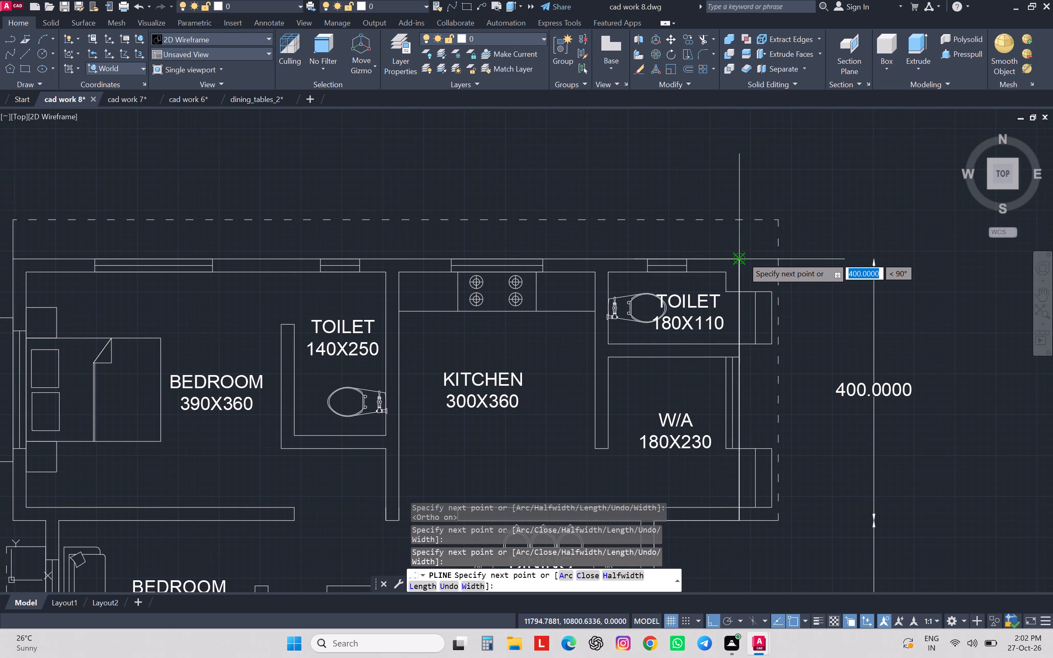
scroll(742, 257, "up", 3)
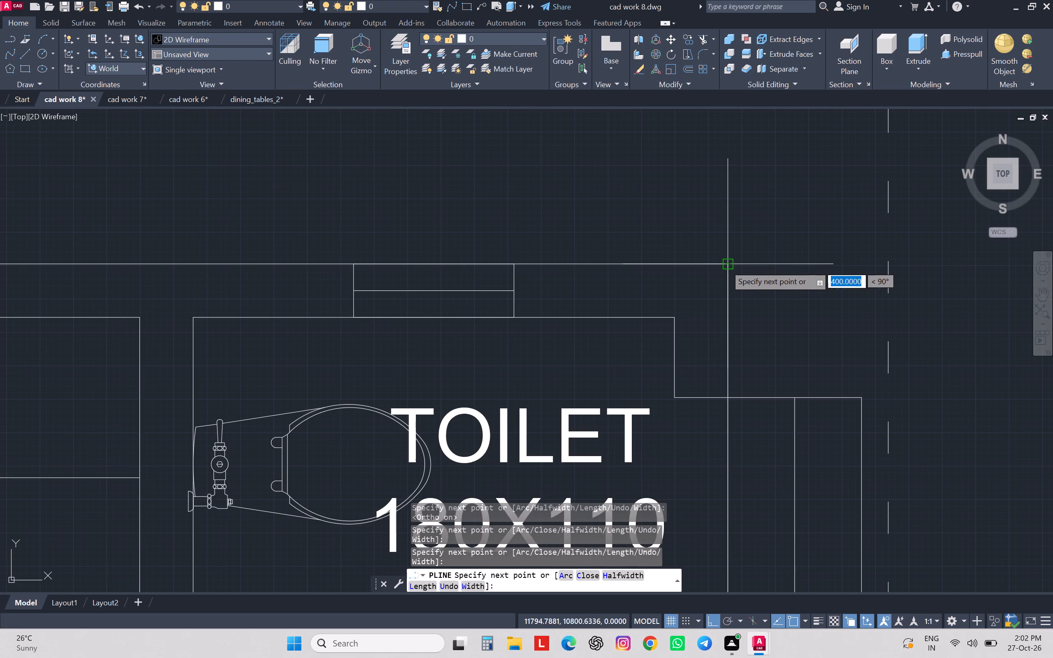
left_click(725, 265)
scroll(725, 265, "down", 6)
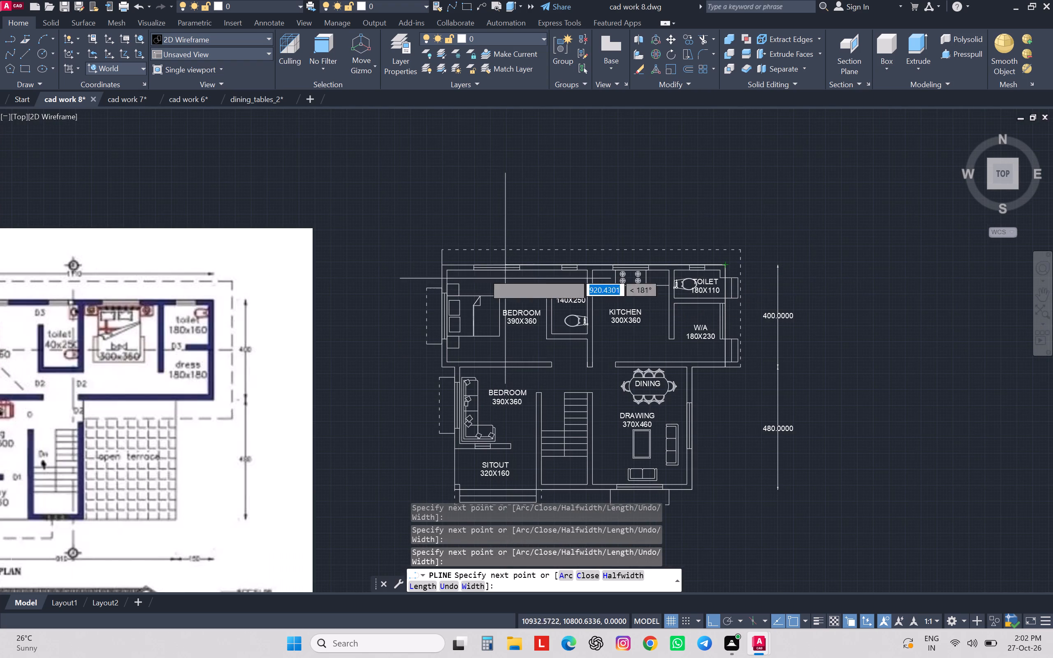
scroll(443, 266, "up", 5)
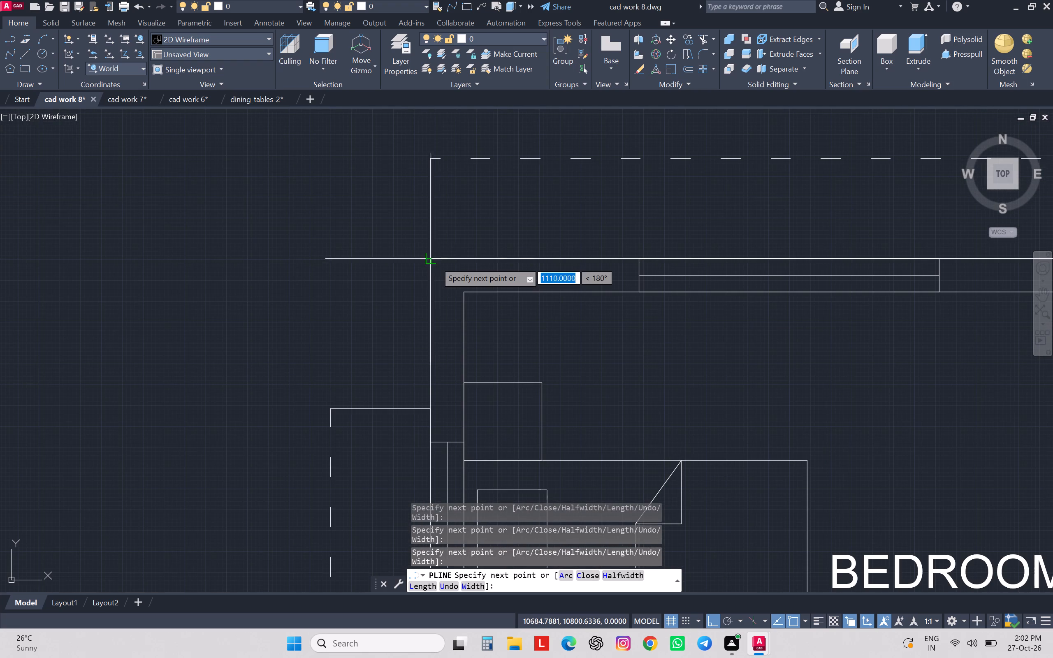
left_click(433, 257)
scroll(434, 257, "down", 5)
scroll(434, 257, "up", 2)
scroll(434, 257, "down", 1)
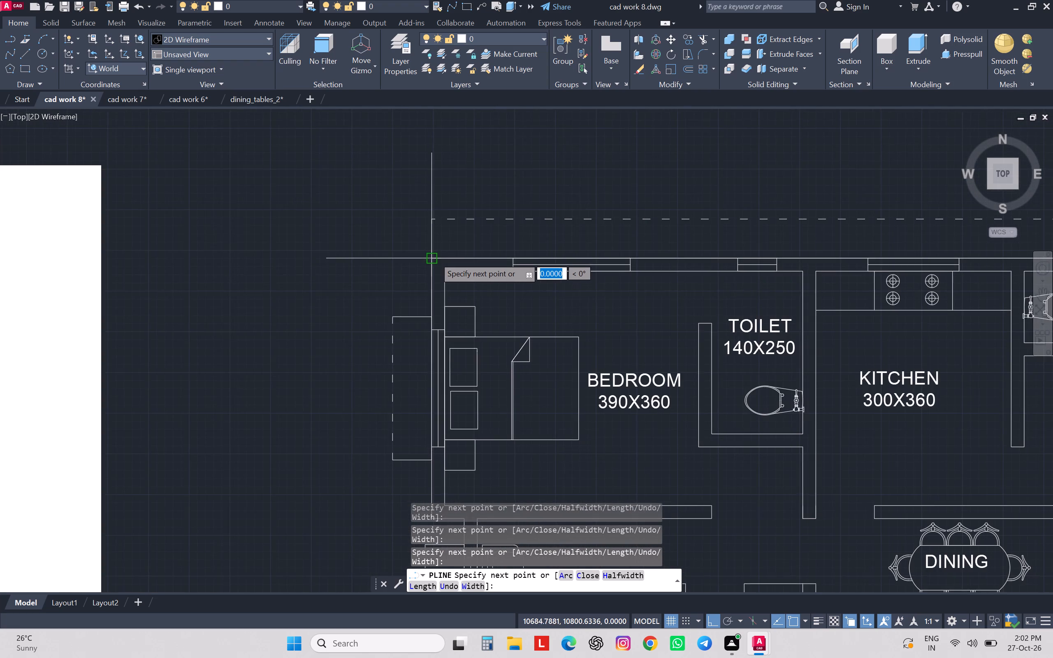
scroll(434, 257, "down", 5)
scroll(429, 329, "up", 3)
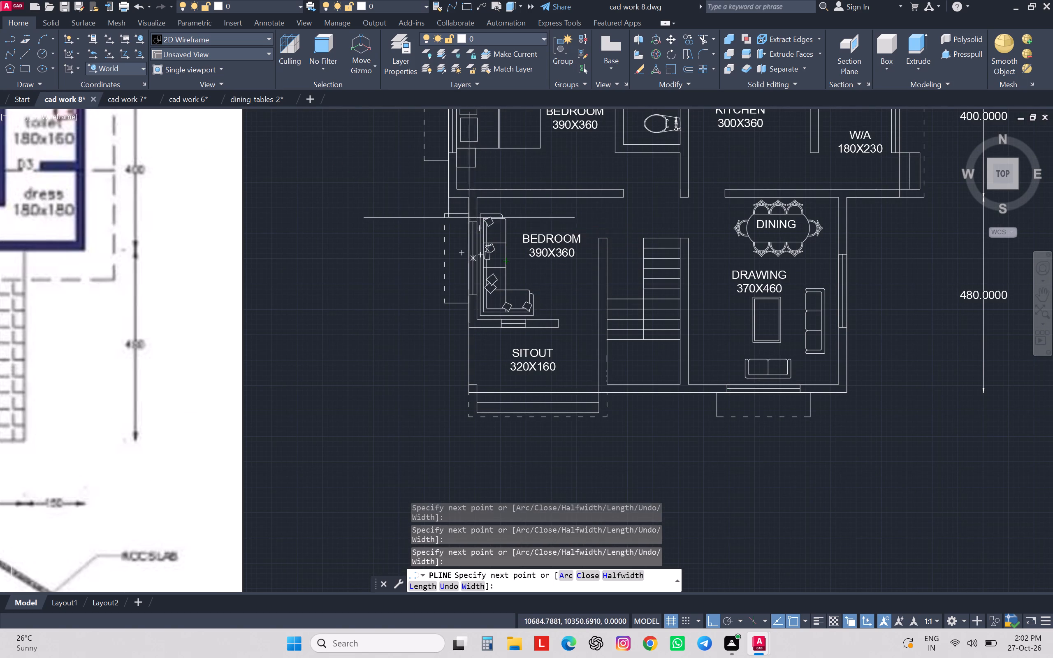
left_click(448, 198)
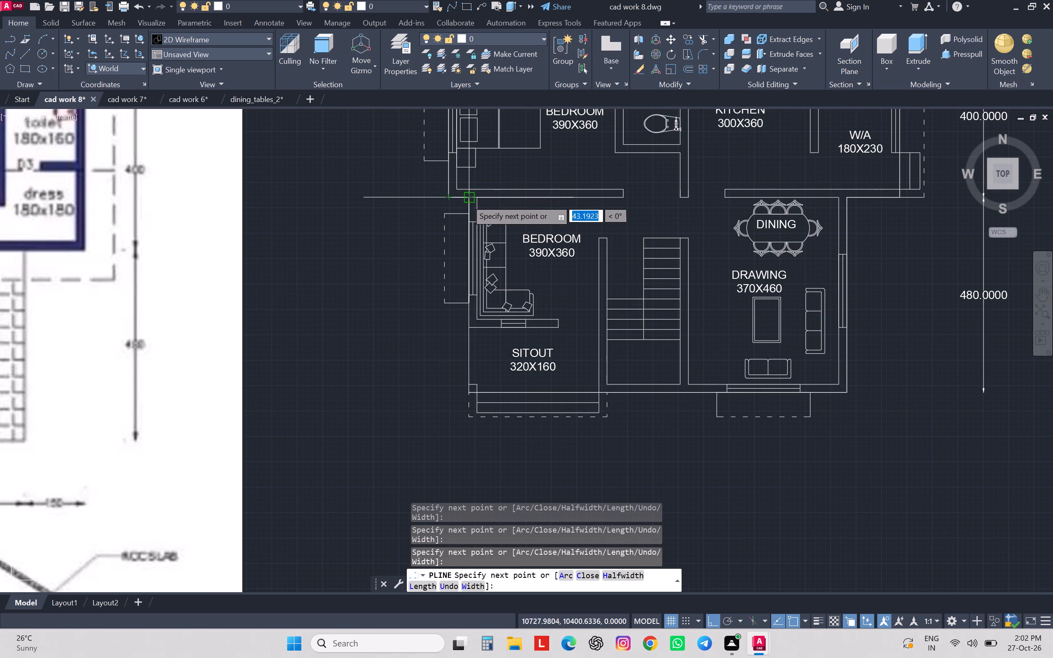
left_click(466, 199)
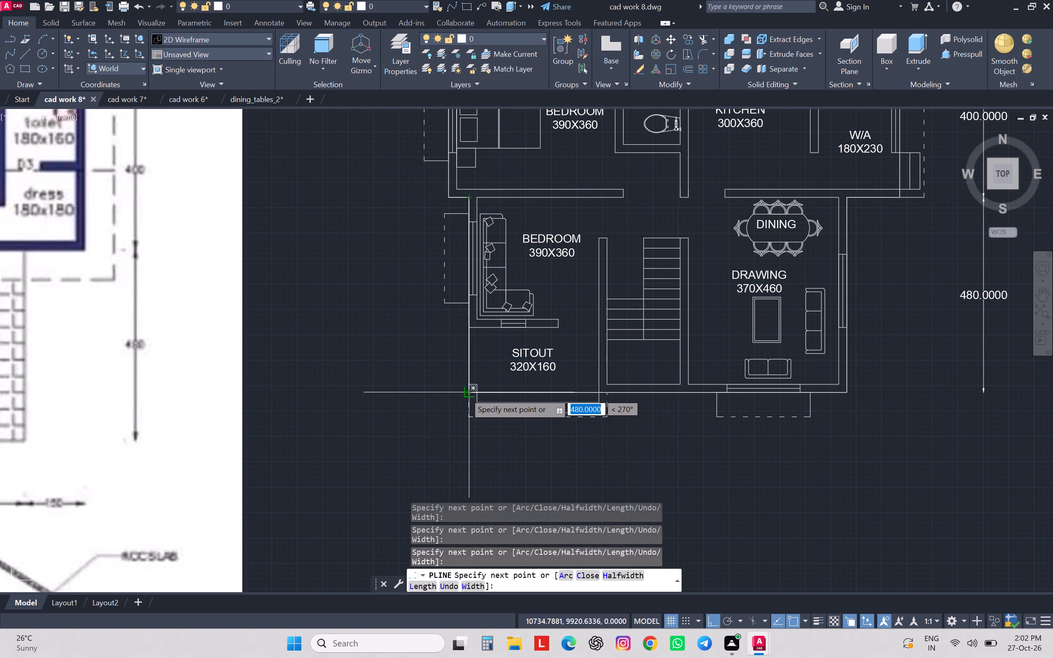
left_click(465, 392)
key("Escape")
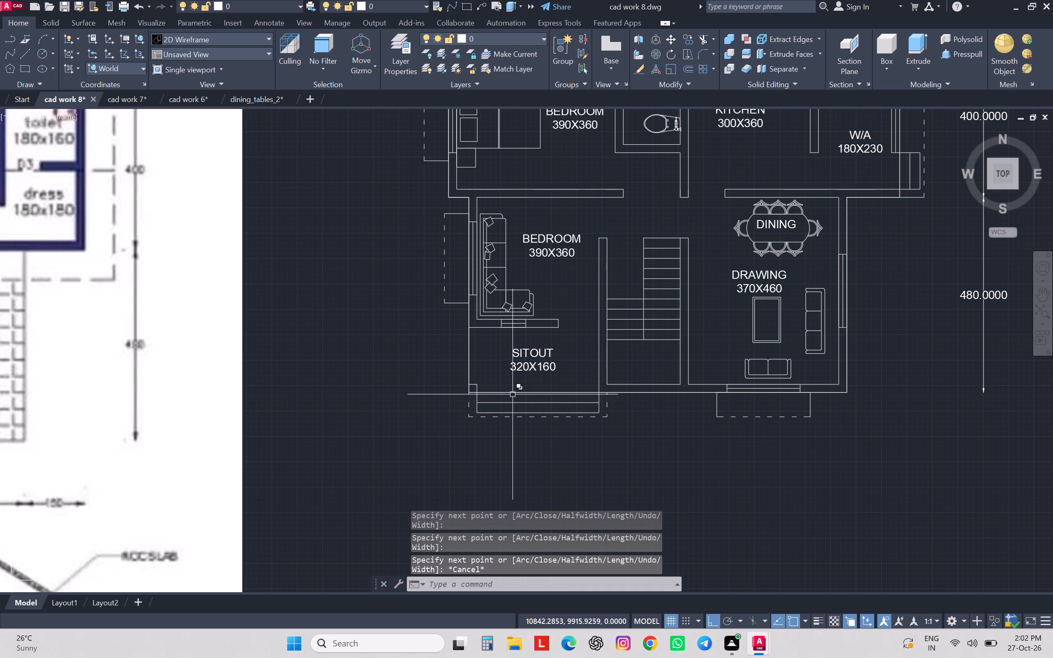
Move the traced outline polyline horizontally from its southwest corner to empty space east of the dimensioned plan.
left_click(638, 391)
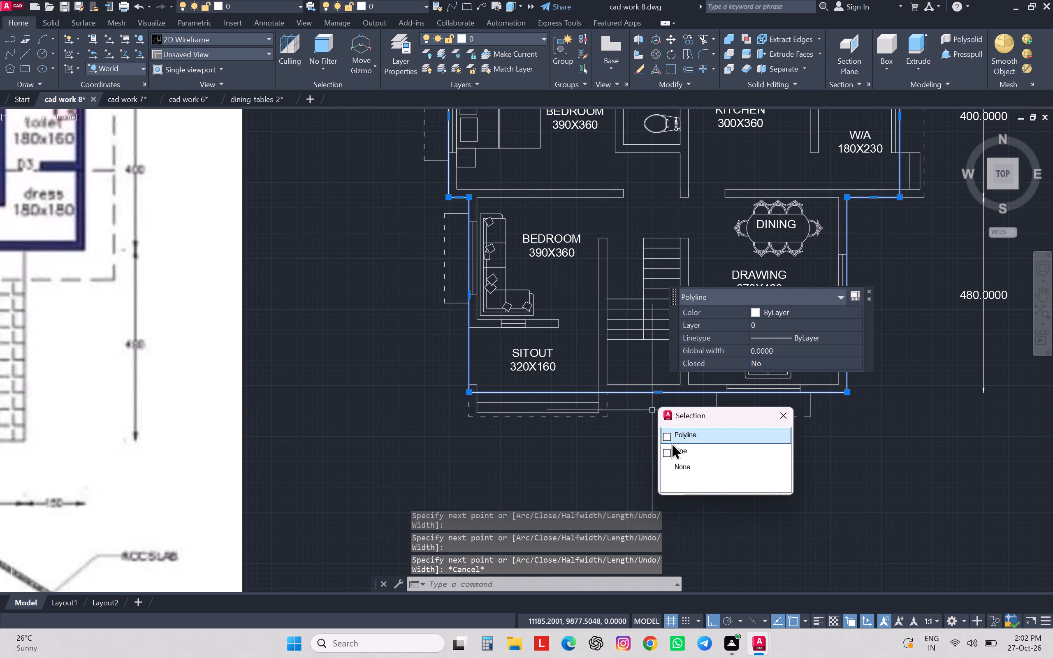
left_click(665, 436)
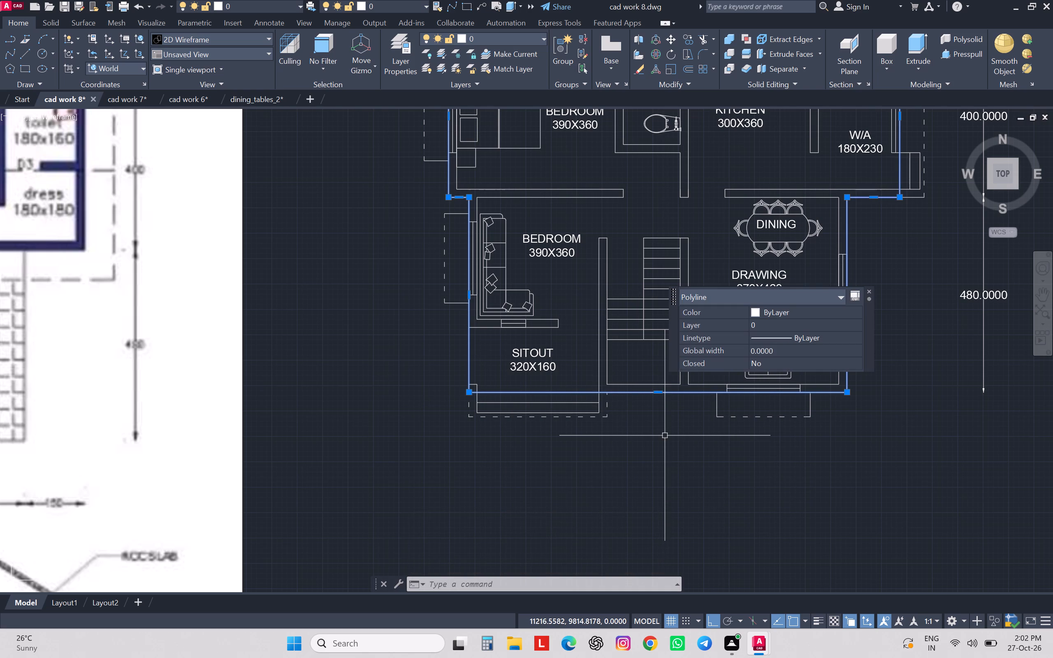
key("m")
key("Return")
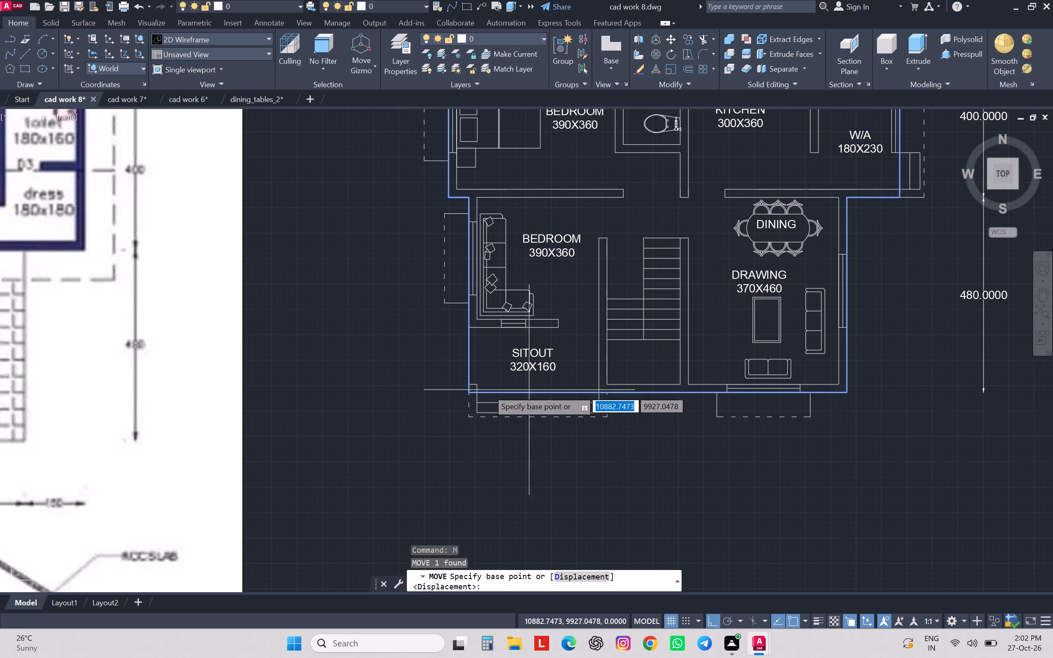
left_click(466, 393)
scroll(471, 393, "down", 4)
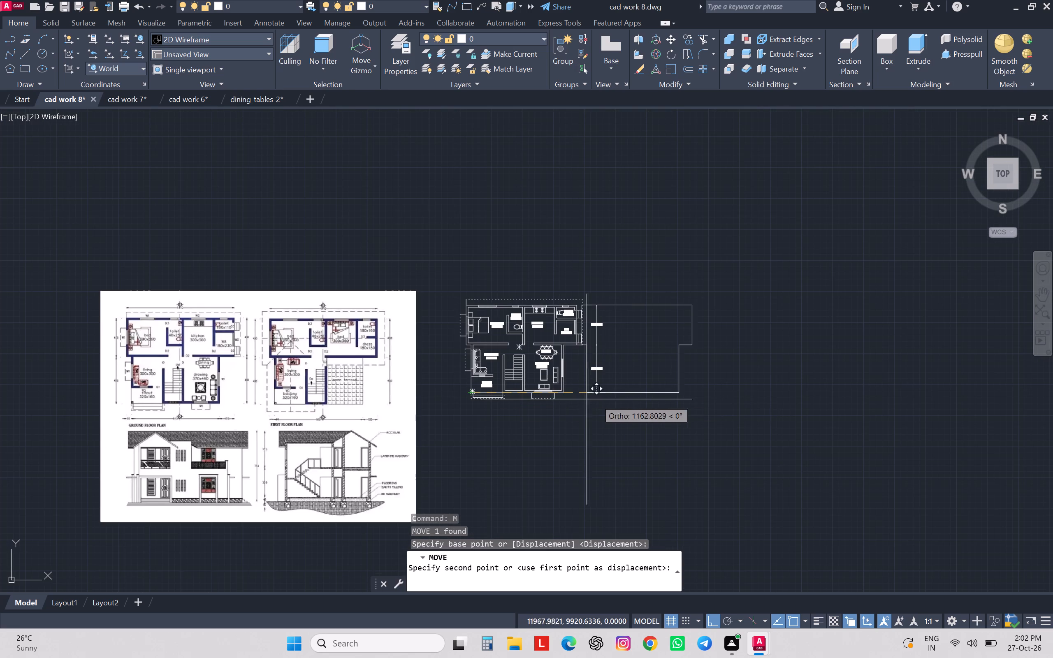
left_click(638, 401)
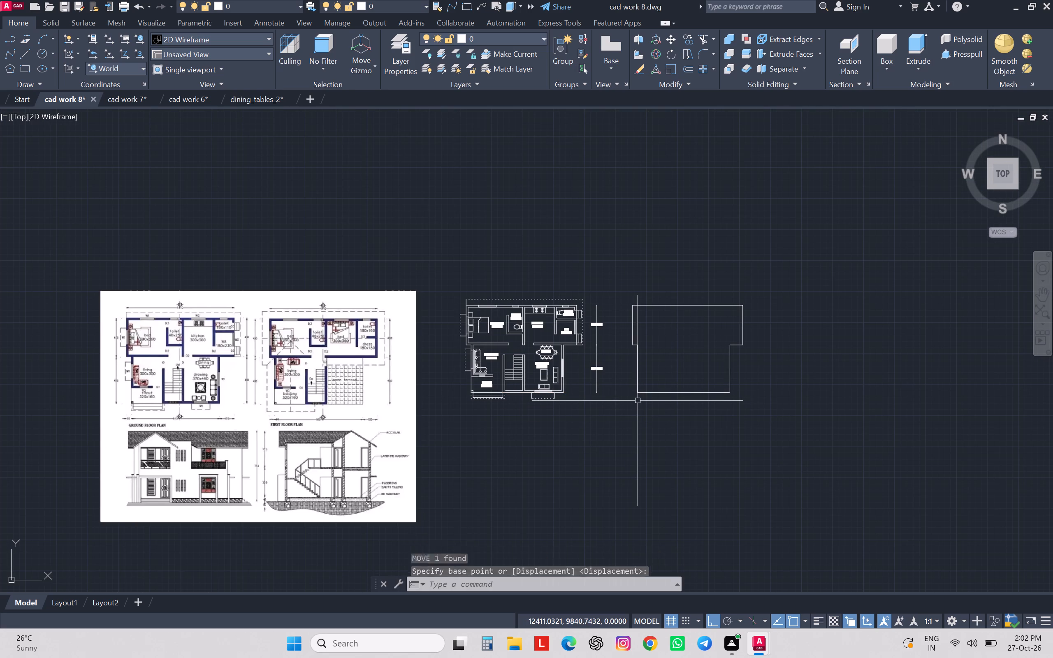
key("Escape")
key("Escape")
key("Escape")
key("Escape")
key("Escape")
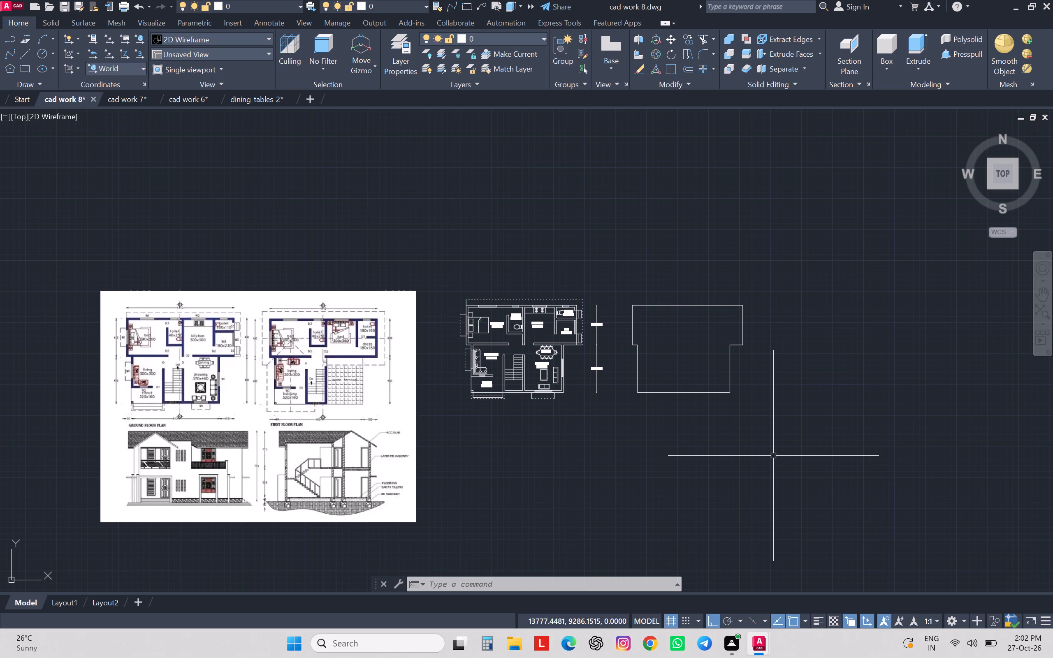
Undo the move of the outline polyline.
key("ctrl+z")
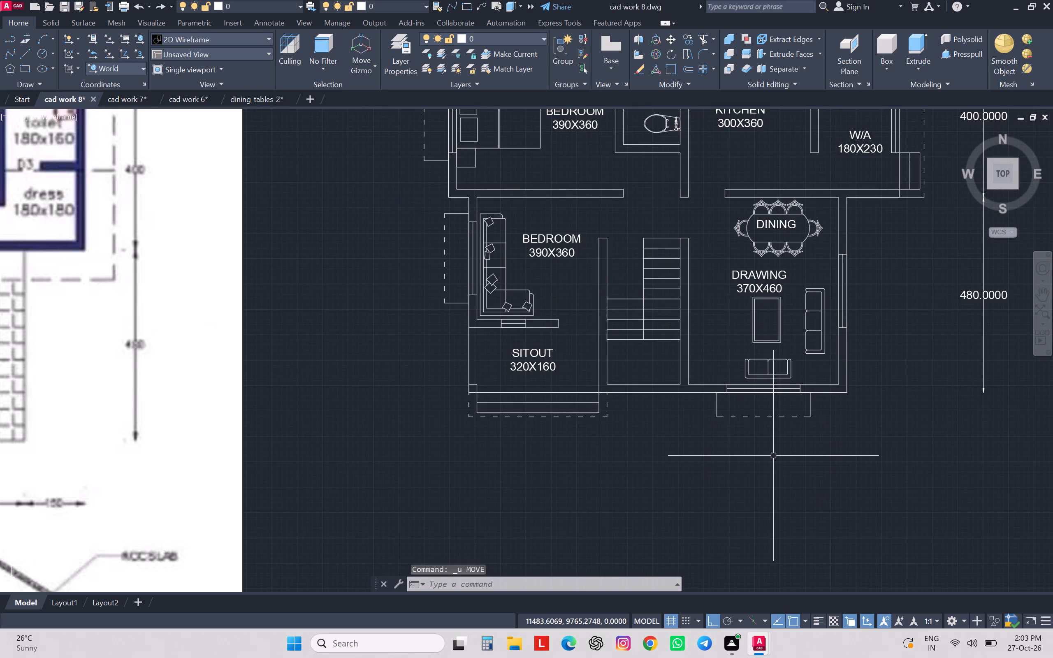
Select the traced outline polyline, the northwest bedroom's bed, and its north window with the adjoining inner wall line.
scroll(773, 456, "down", 2)
scroll(773, 456, "up", 2)
scroll(779, 454, "down", 2)
scroll(748, 457, "up", 3)
scroll(748, 457, "down", 1)
scroll(748, 457, "up", 1)
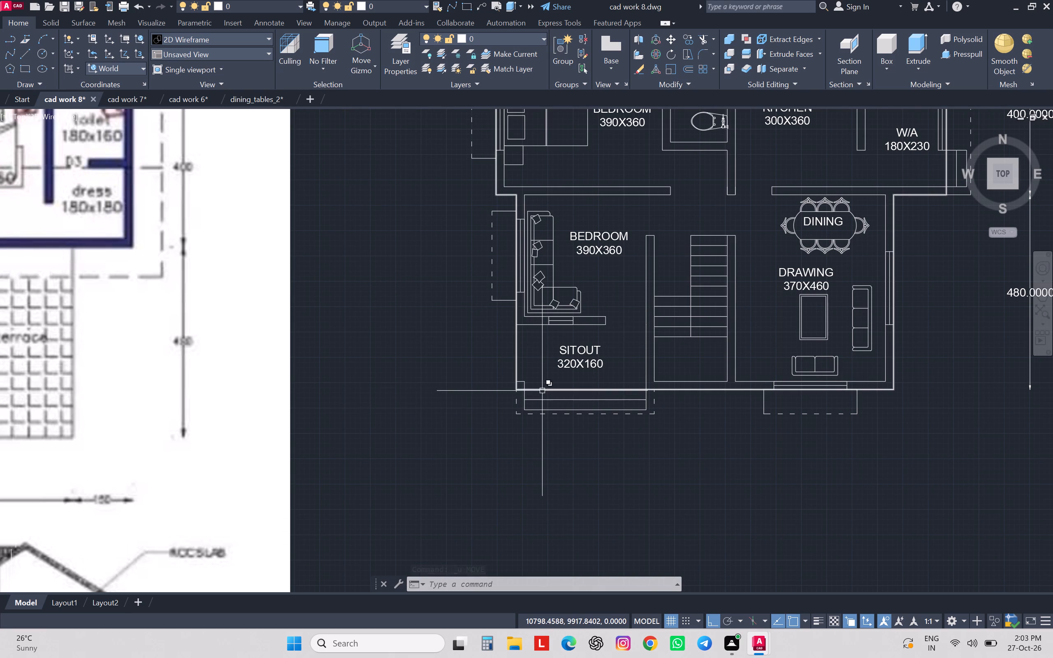
left_click(542, 391)
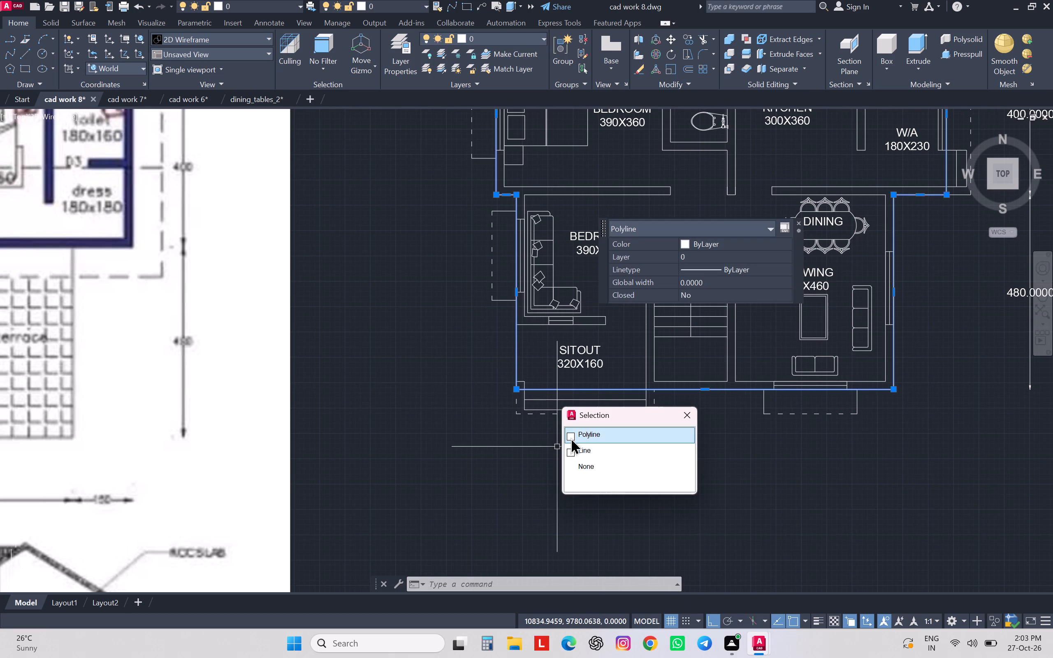
left_click(567, 437)
scroll(564, 480, "down", 2)
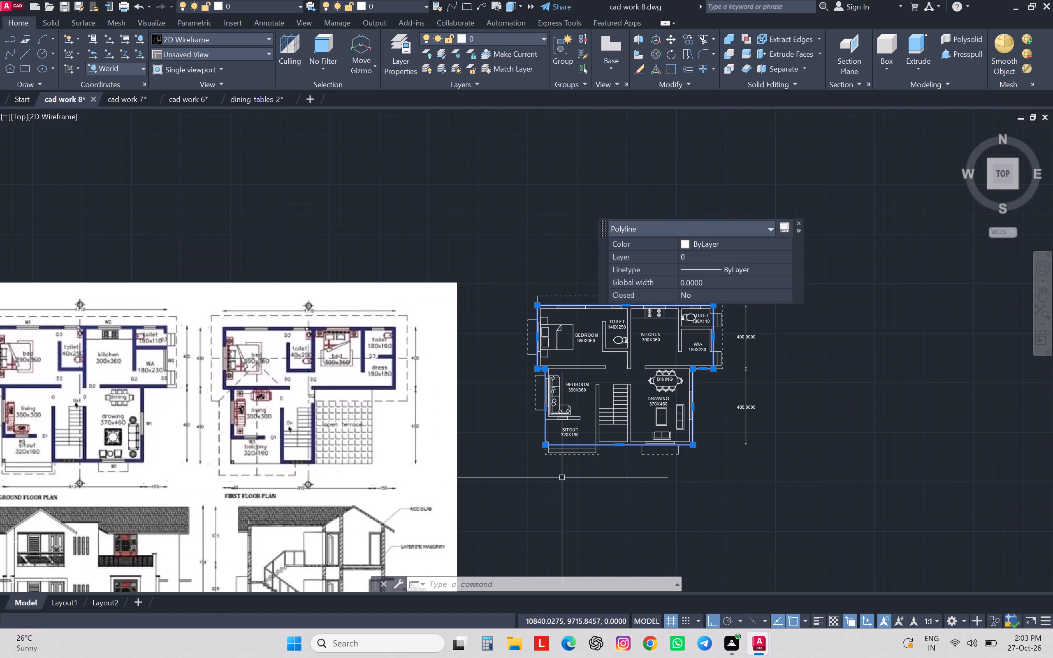
left_click(563, 350)
scroll(576, 313, "up", 2)
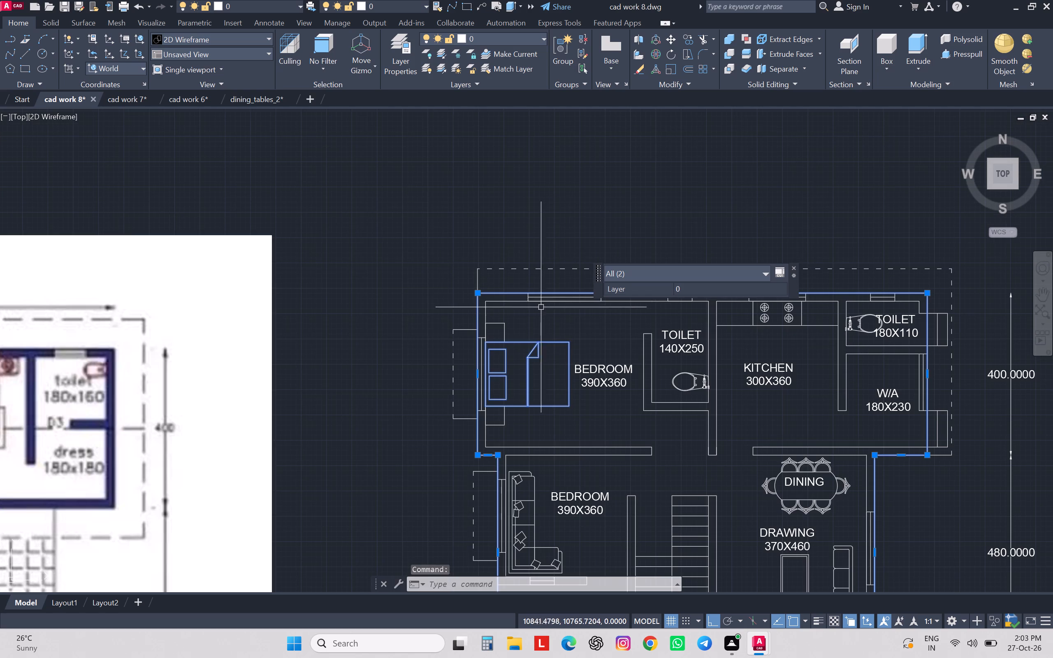
scroll(515, 305, "down", 2)
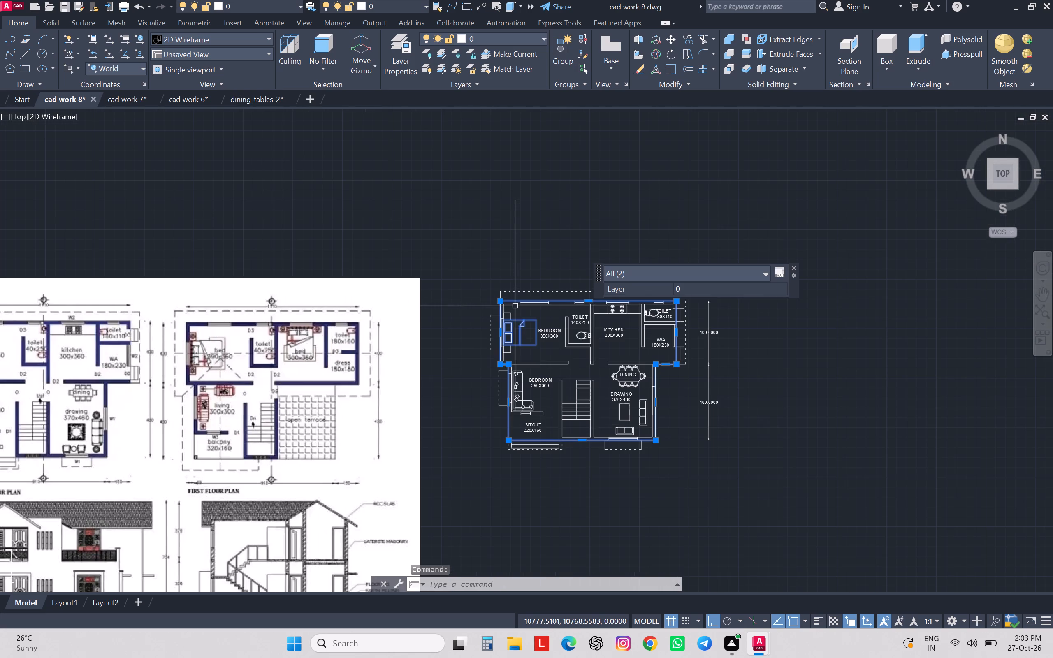
scroll(551, 304, "up", 1)
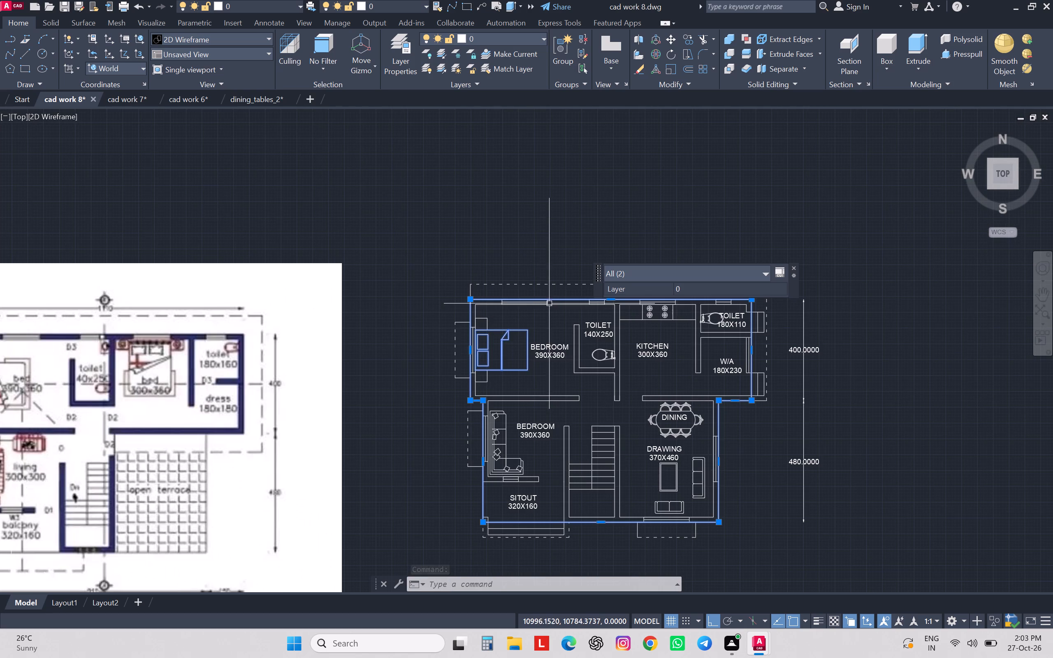
scroll(538, 304, "up", 2)
scroll(573, 301, "up", 3)
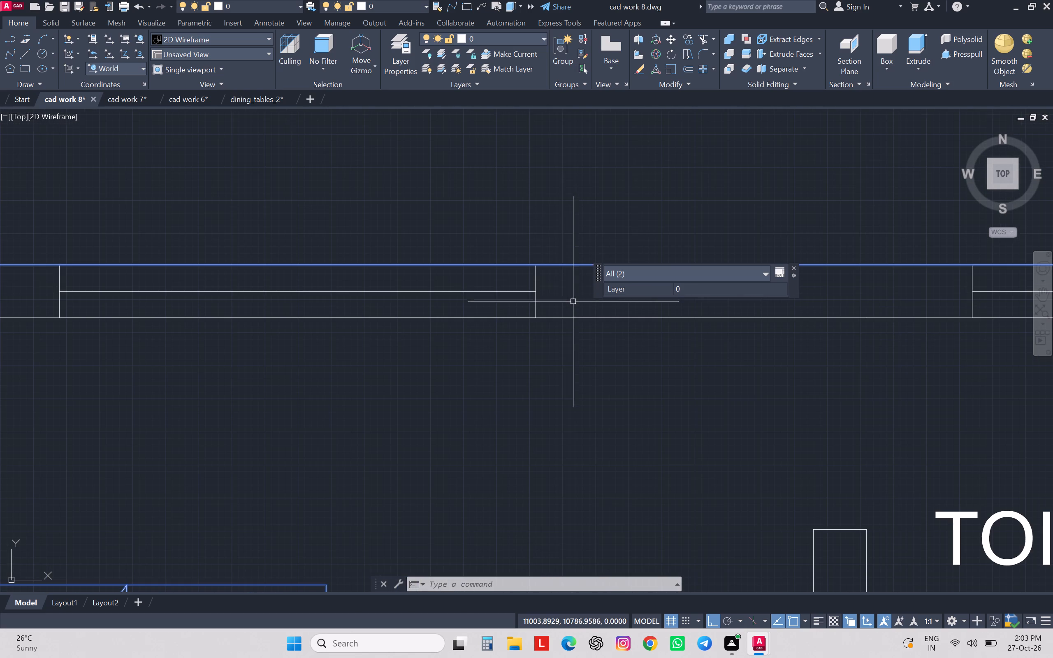
left_click(550, 281)
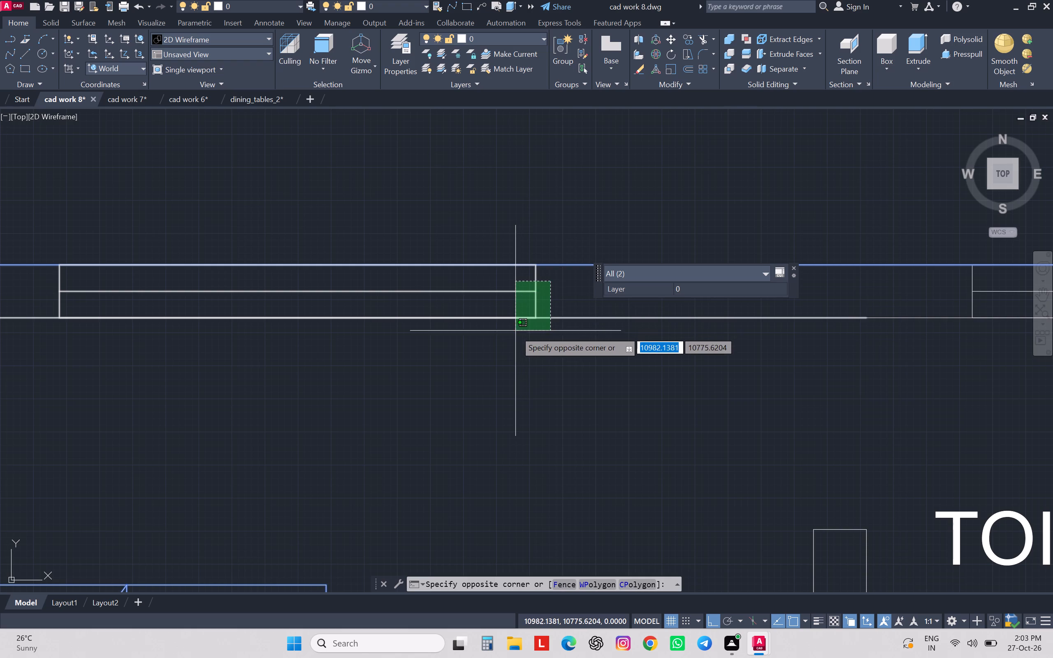
left_click(515, 331)
scroll(515, 331, "down", 4)
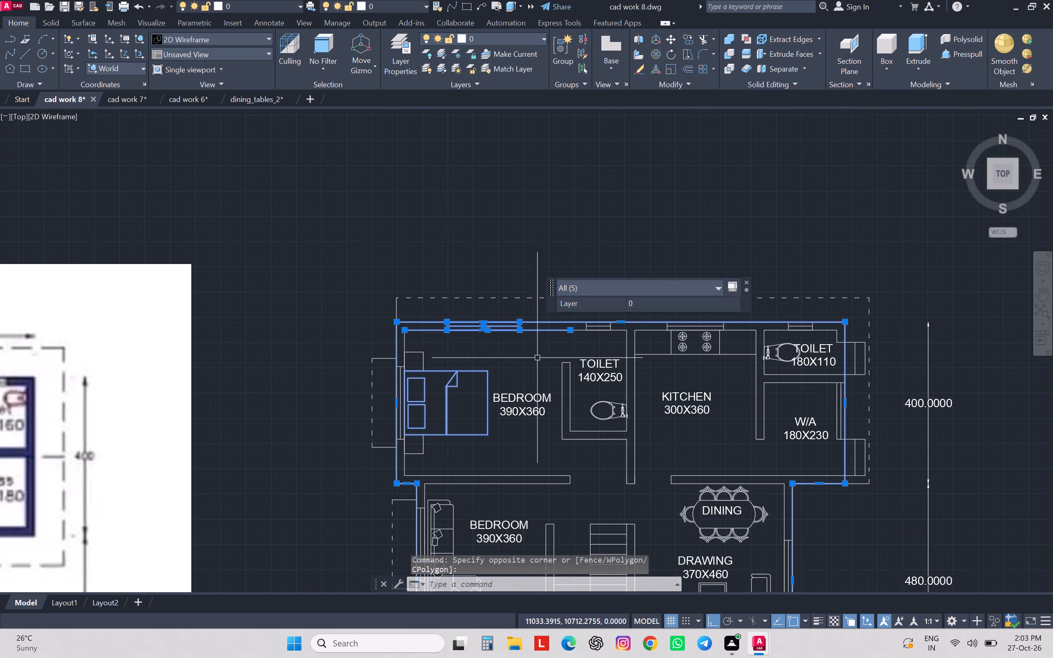
scroll(582, 351, "down", 1)
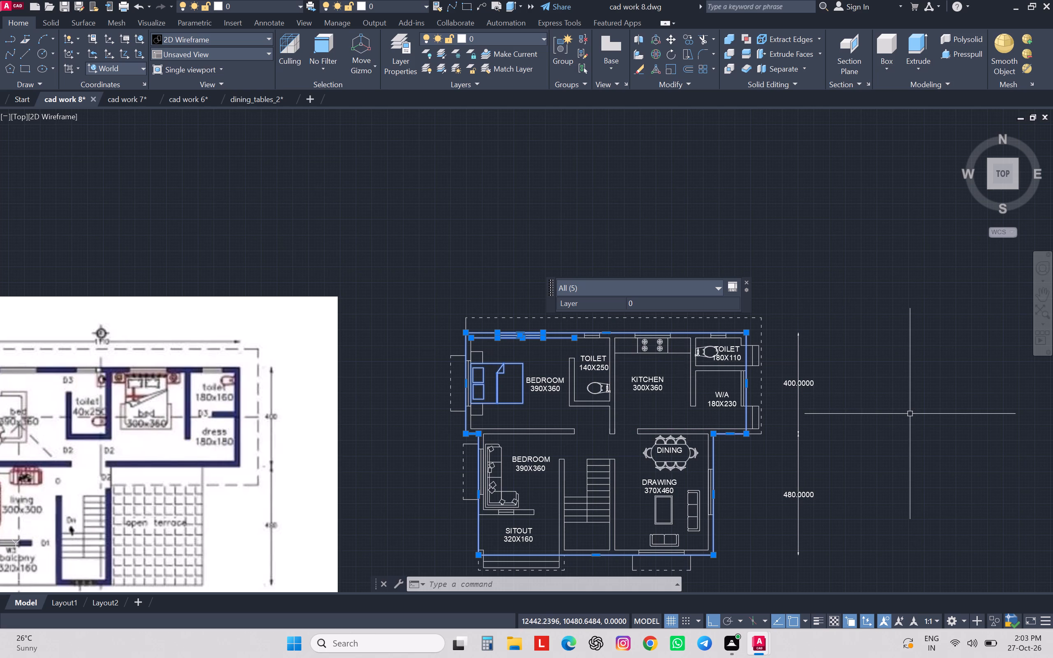
Add the 140X250 toilet's walls and the corner-sofa room's walls, window, sofa and label to the selection.
left_click(612, 365)
scroll(619, 353, "up", 1)
scroll(619, 353, "down", 2)
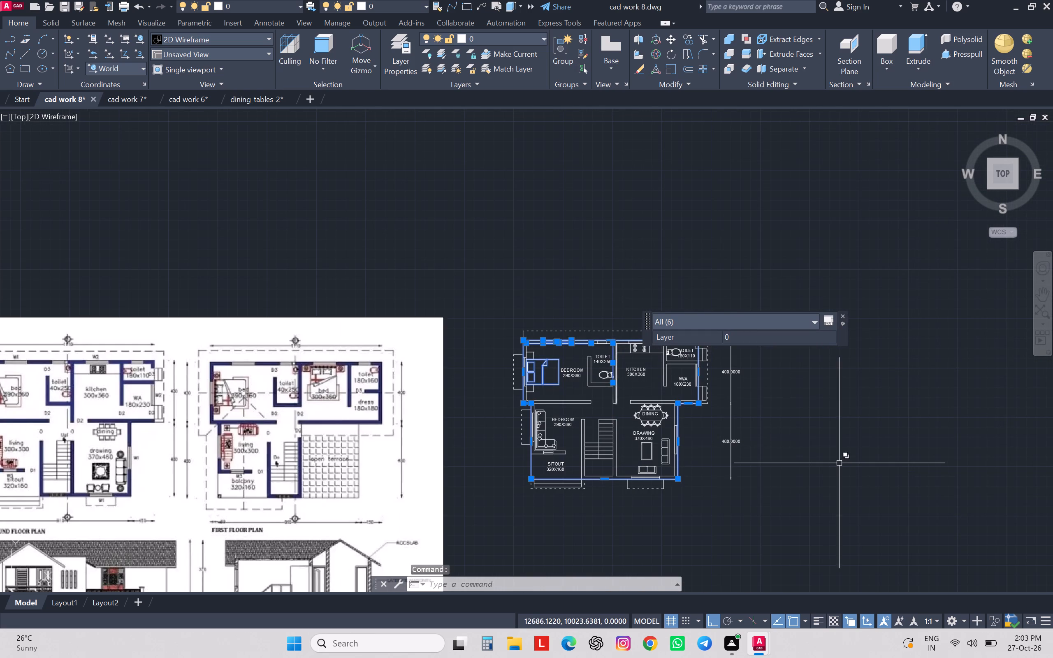
scroll(629, 368, "up", 1)
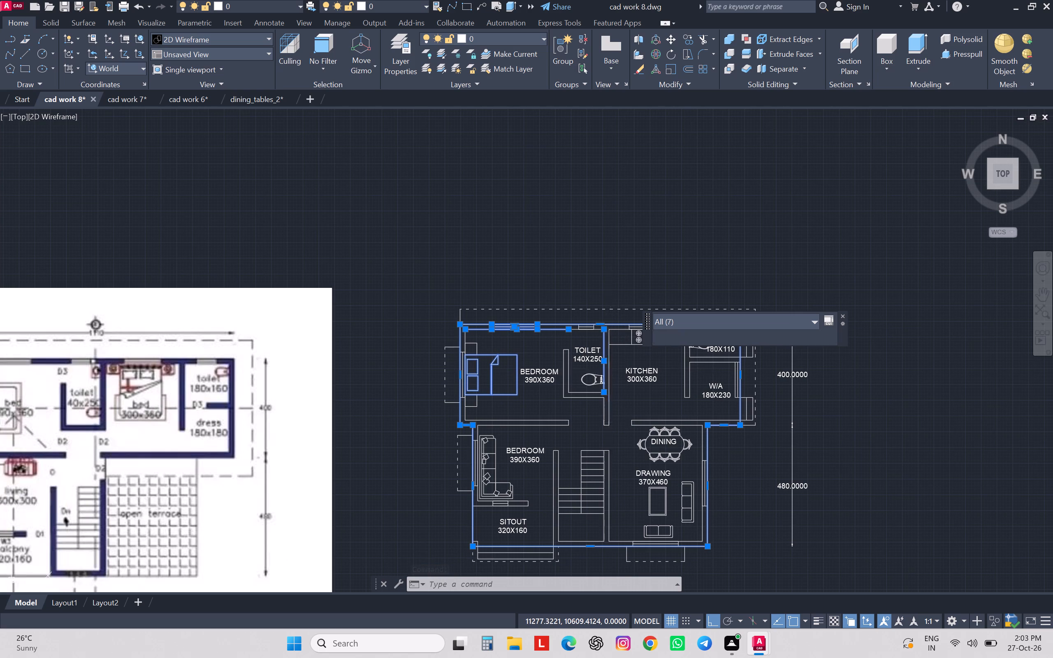
left_click(610, 373)
left_click(584, 398)
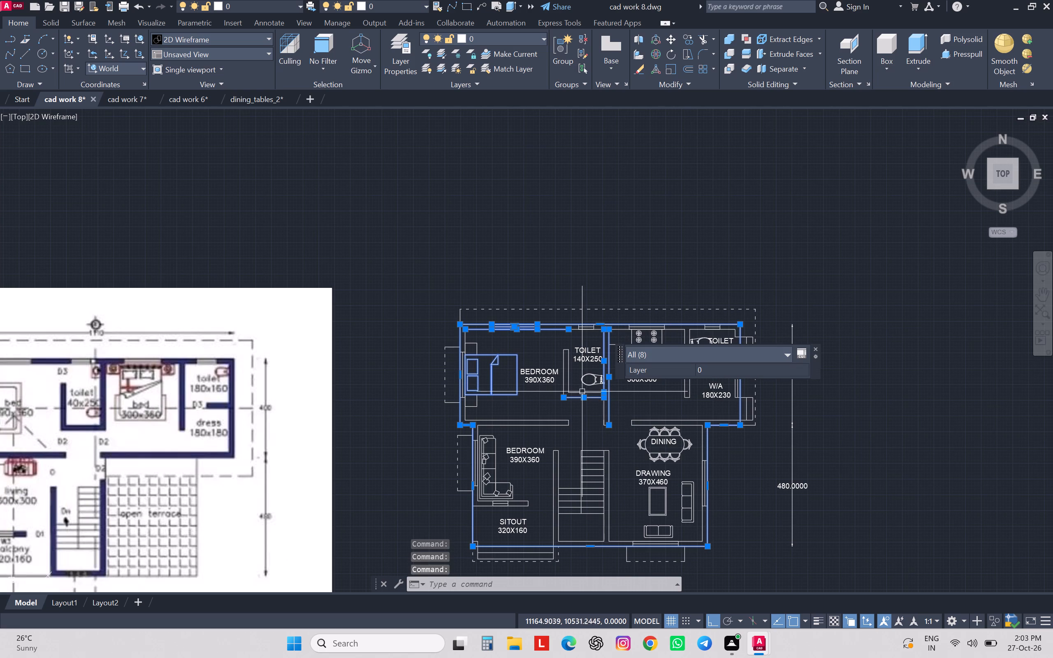
left_click(580, 393)
left_click(573, 376)
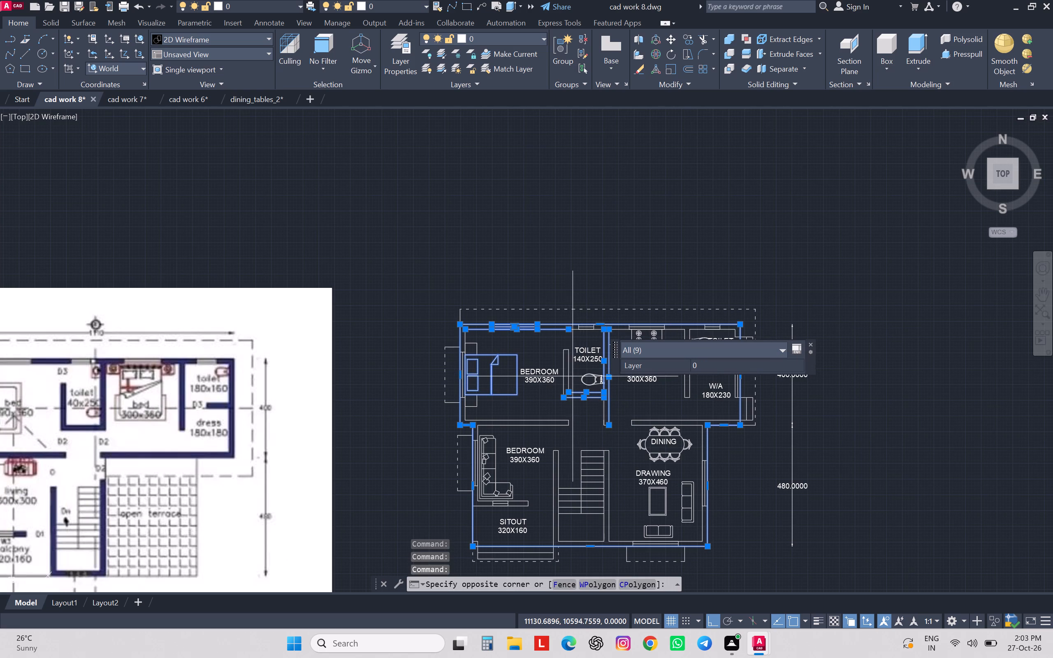
left_click(558, 380)
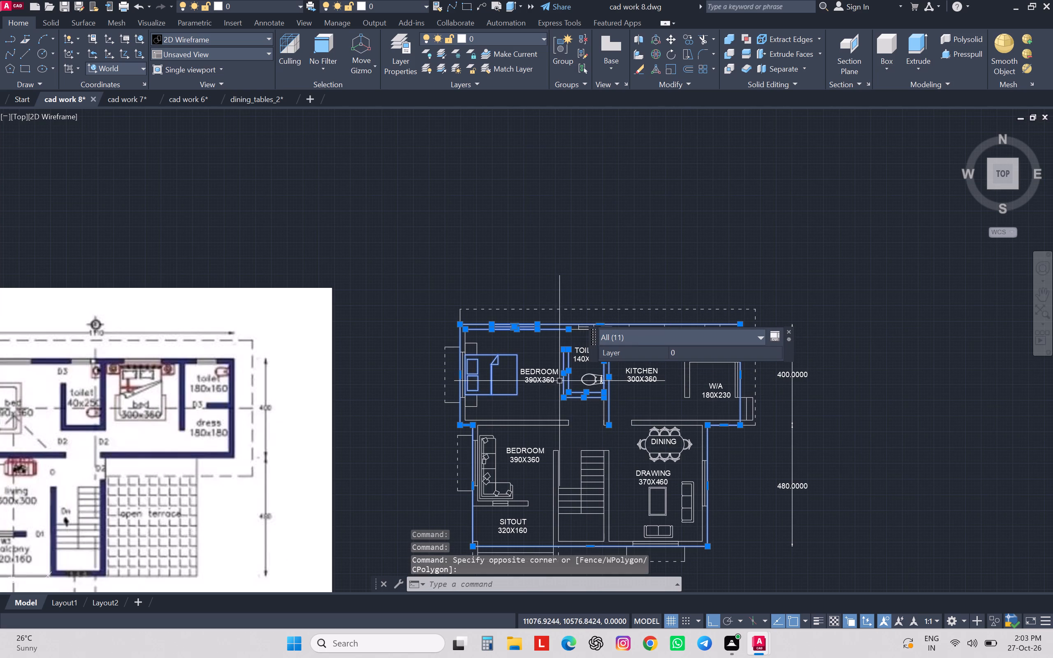
scroll(547, 407, "down", 1)
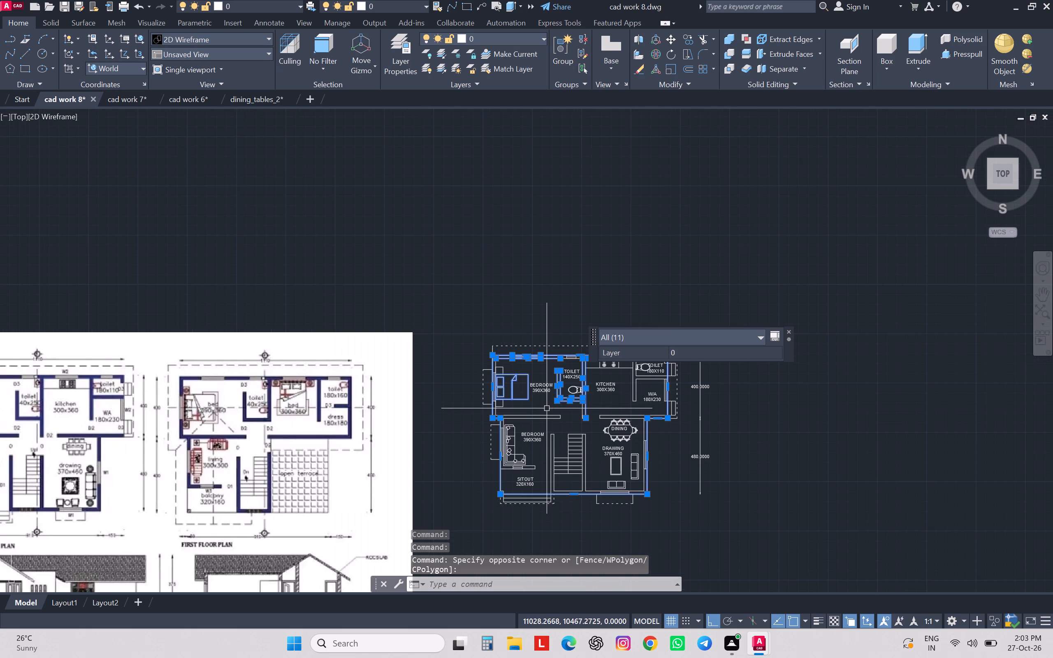
scroll(547, 408, "down", 2)
scroll(547, 408, "up", 1)
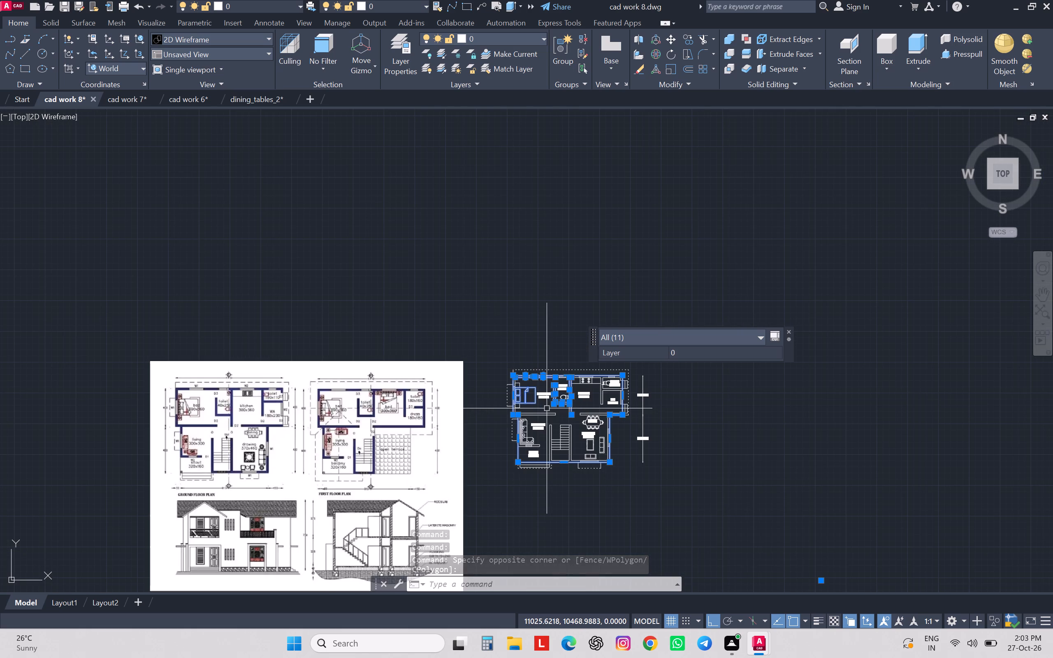
scroll(547, 408, "up", 2)
left_click(547, 408)
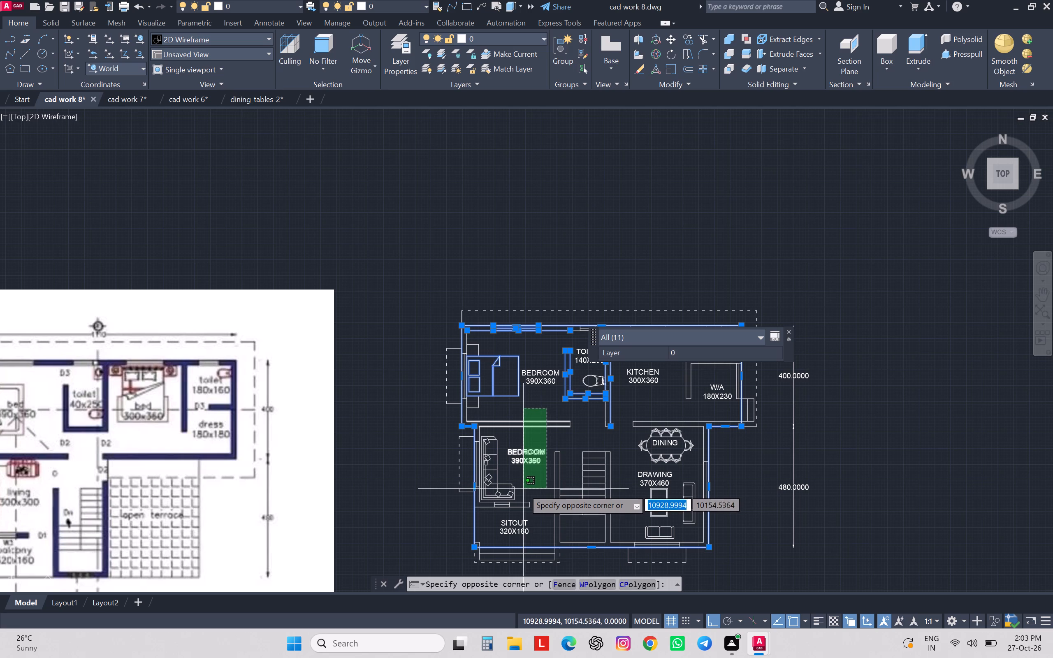
left_click(478, 516)
Copy the selected objects from the outline's northwest corner horizontally to empty space east of the dimensioned plan.
scroll(506, 476, "down", 3)
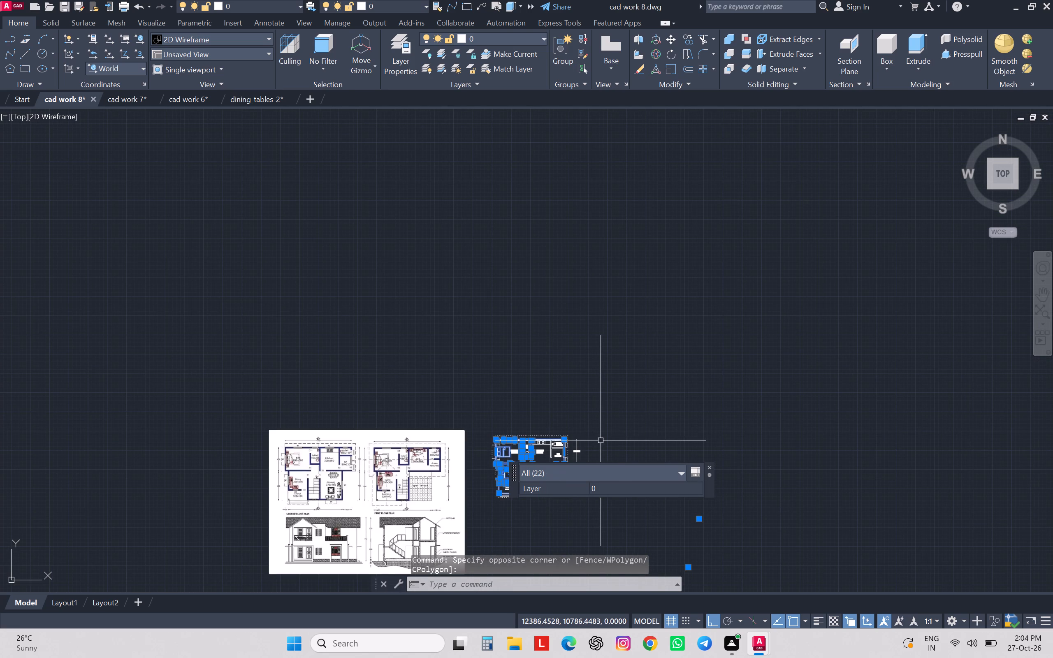
type("CO")
key("Return")
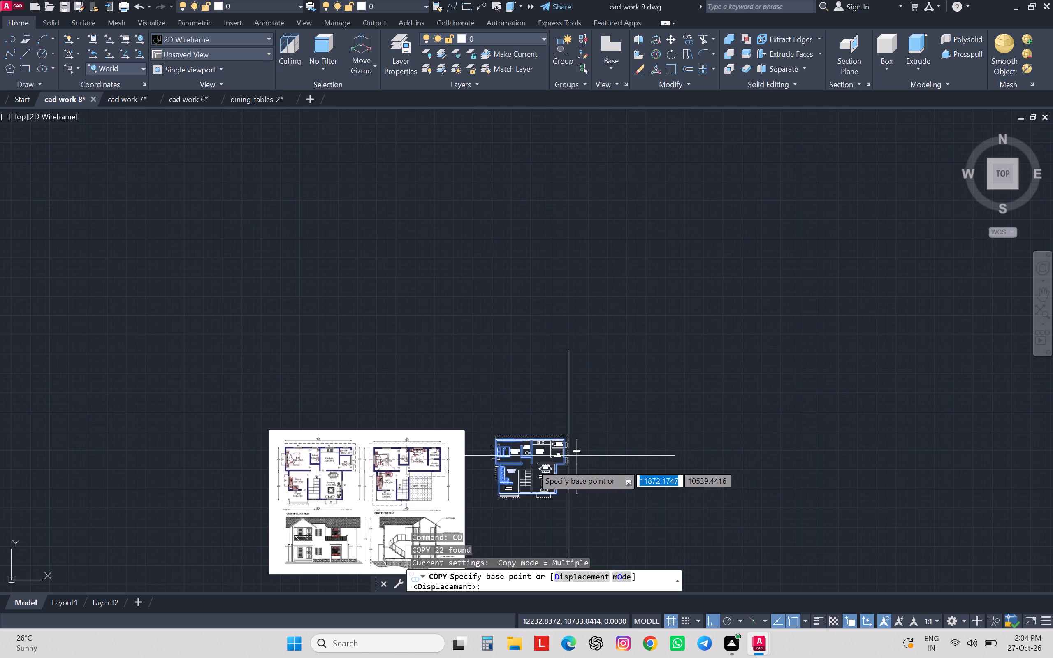
scroll(455, 438, "up", 5)
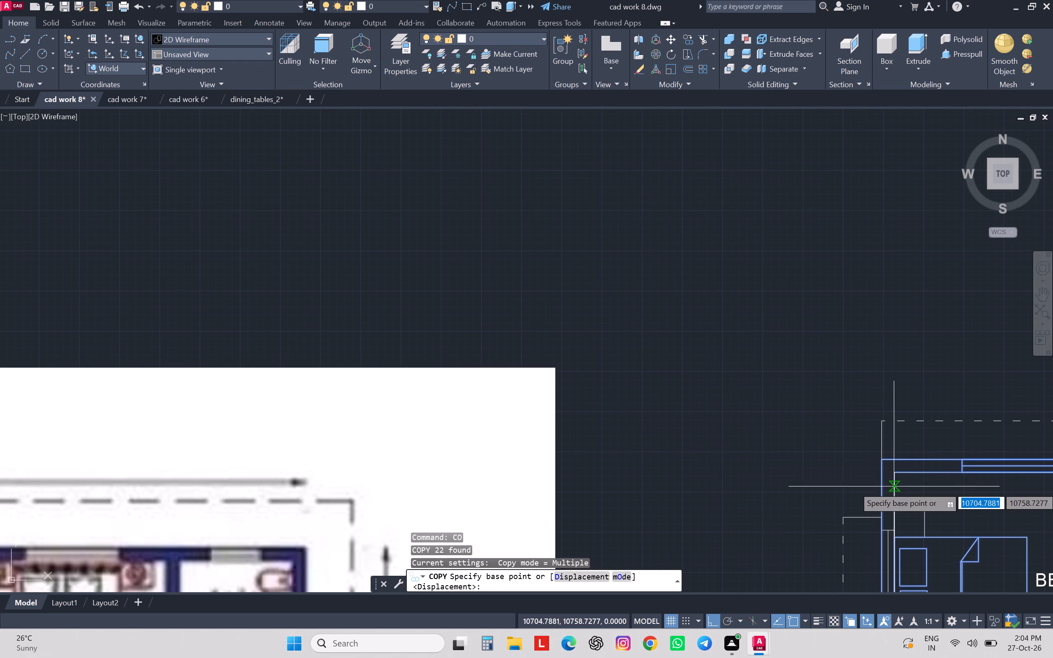
left_click(880, 462)
scroll(879, 455, "down", 5)
middle_click_drag(879, 455, 683, 400)
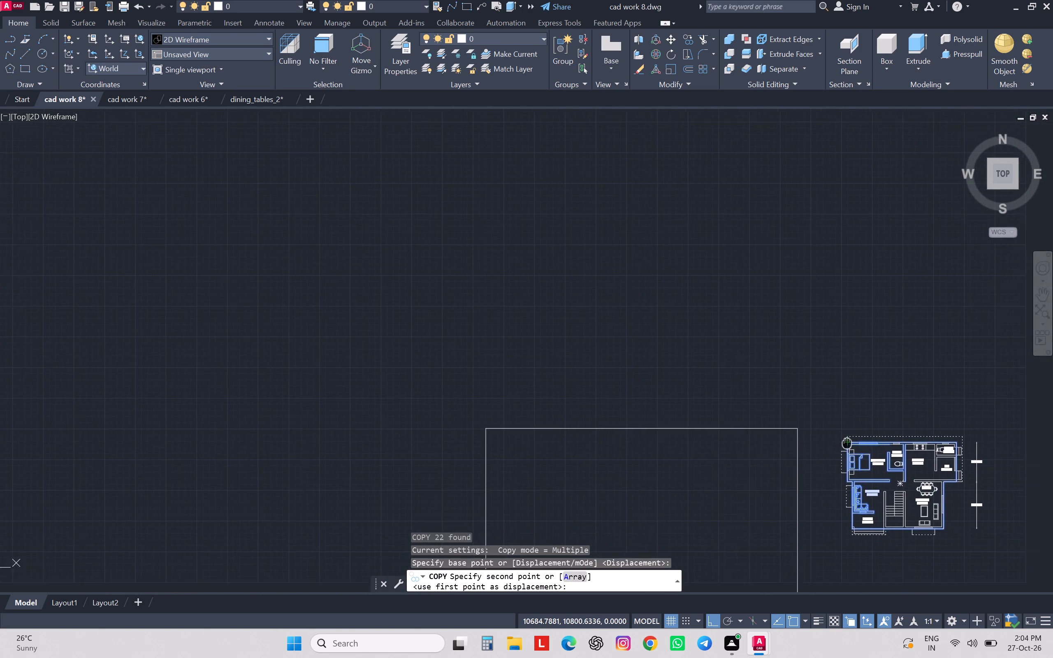
middle_click_drag(683, 400, 387, 295)
scroll(387, 295, "up", 1)
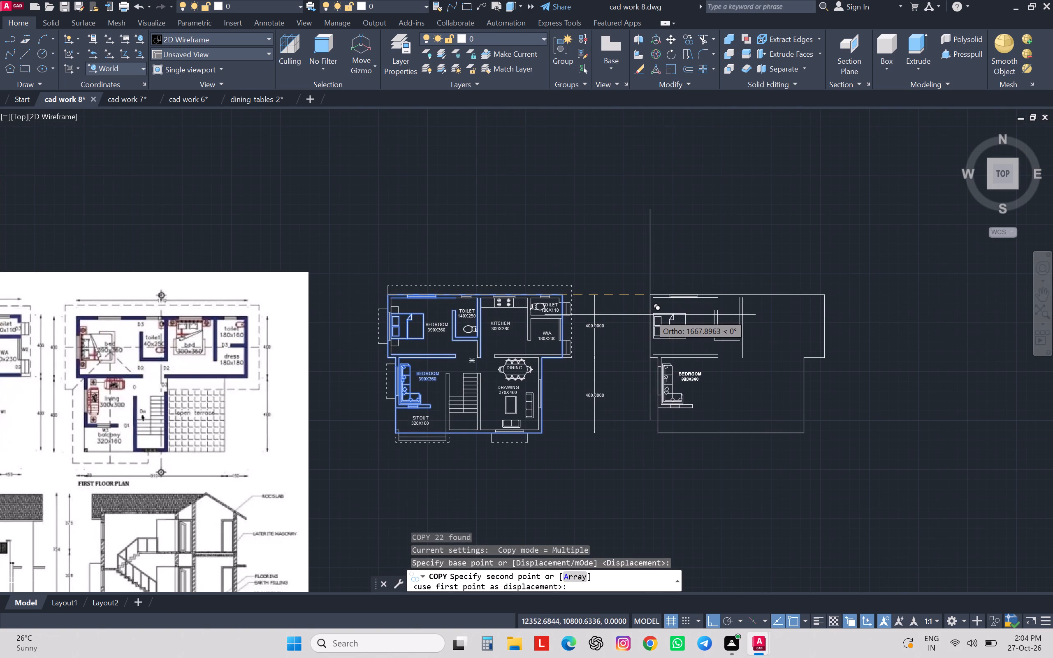
scroll(650, 315, "down", 1)
left_click(661, 315)
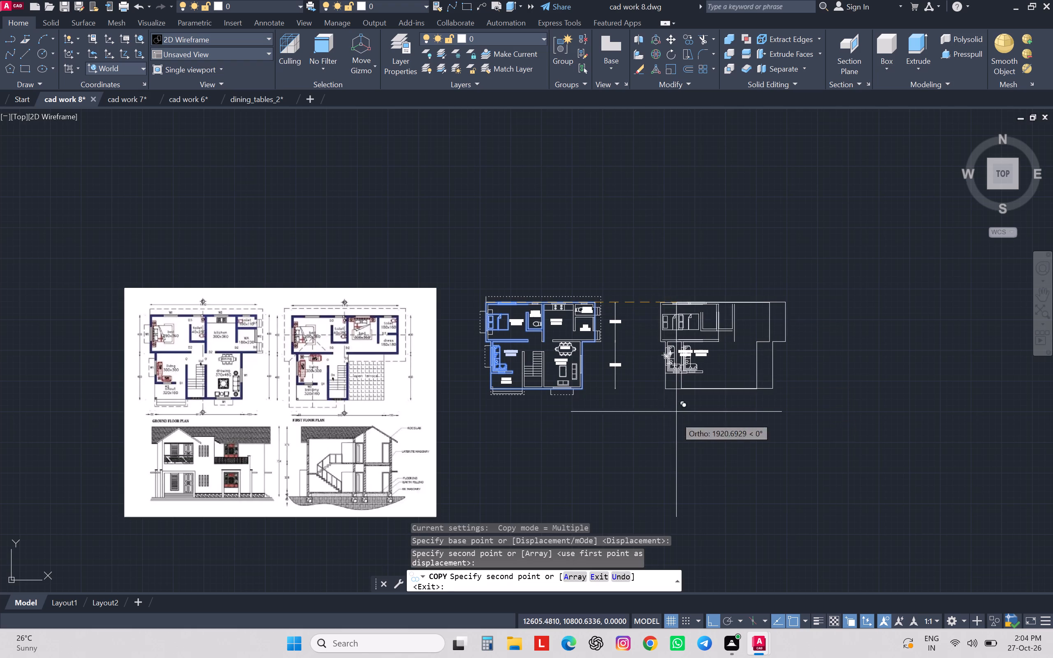
key("Escape")
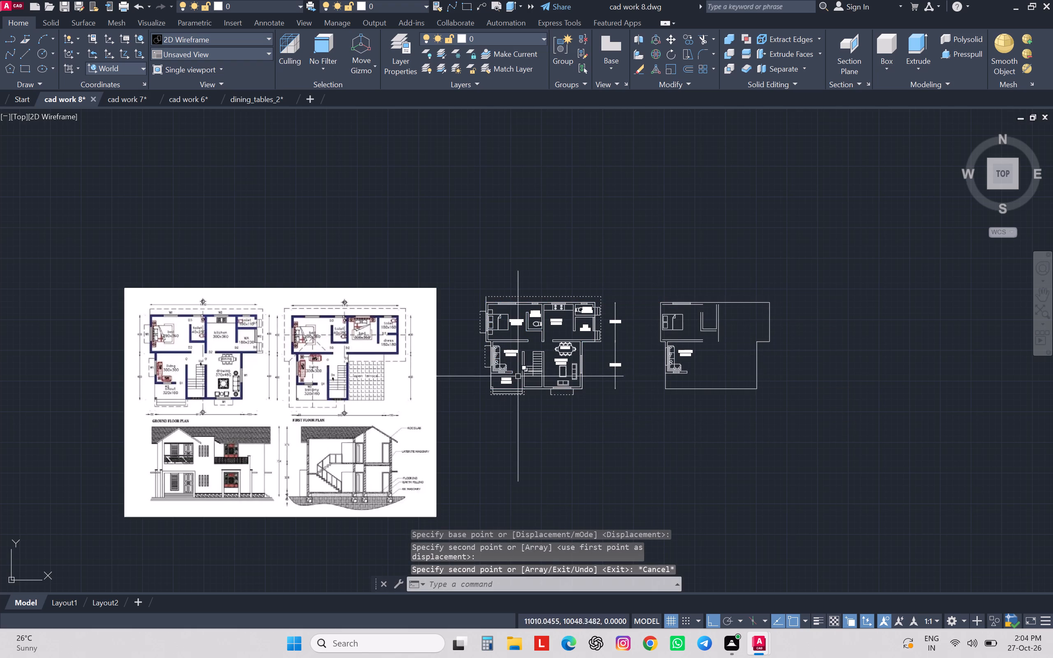
Change the ground floor label beside the corner sofa to LIVING with 300X300 on the second line.
scroll(517, 358, "up", 4)
scroll(497, 336, "down", 3)
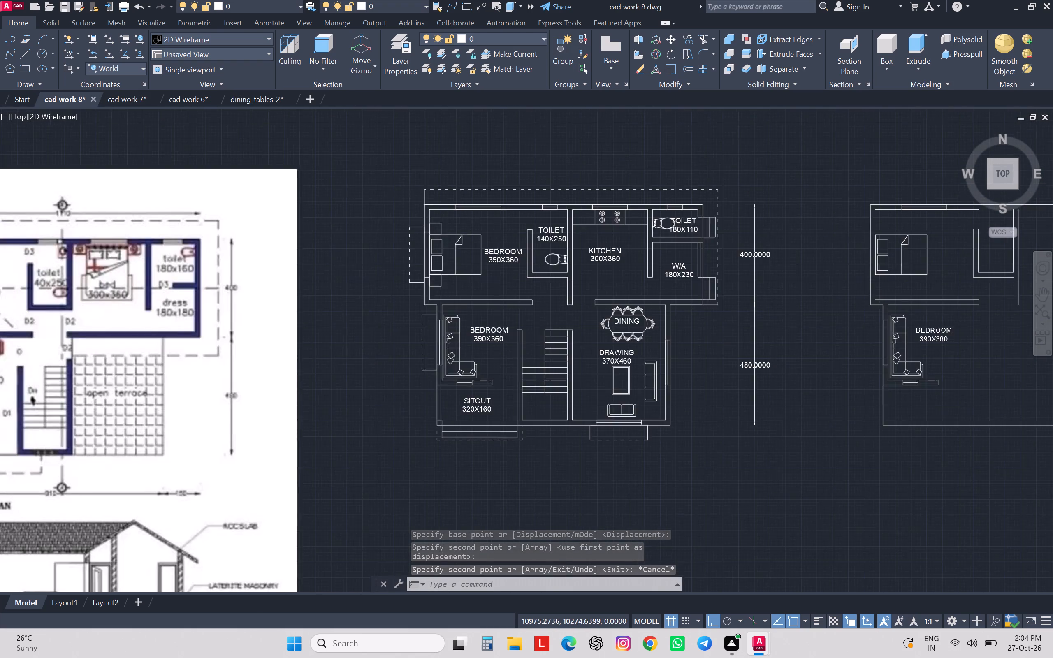
scroll(497, 336, "down", 1)
scroll(91, 352, "up", 2)
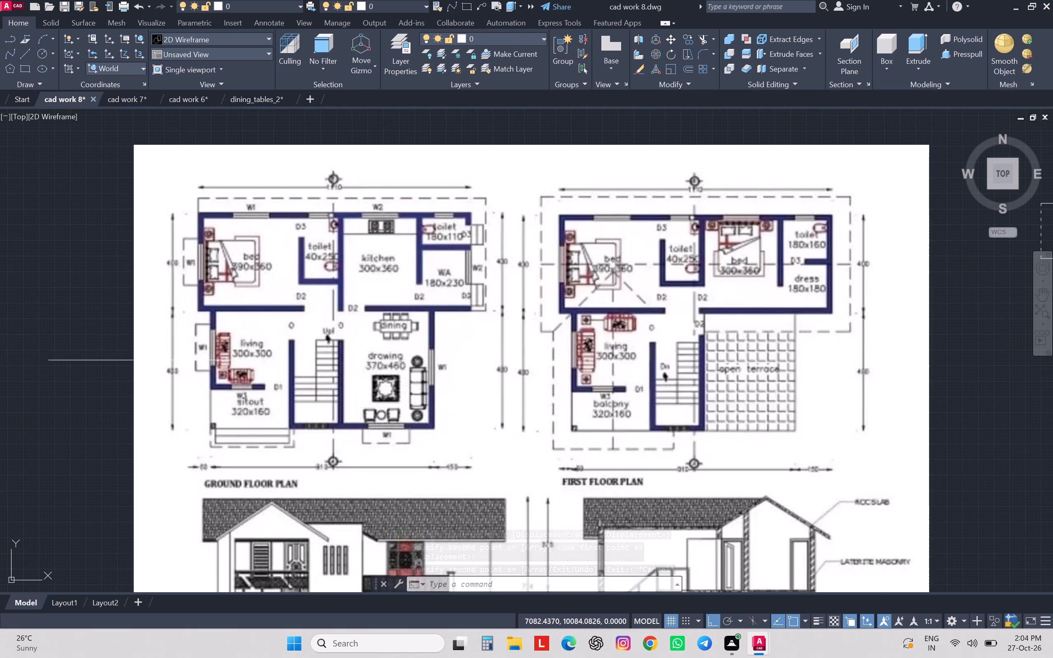
scroll(432, 419, "down", 3)
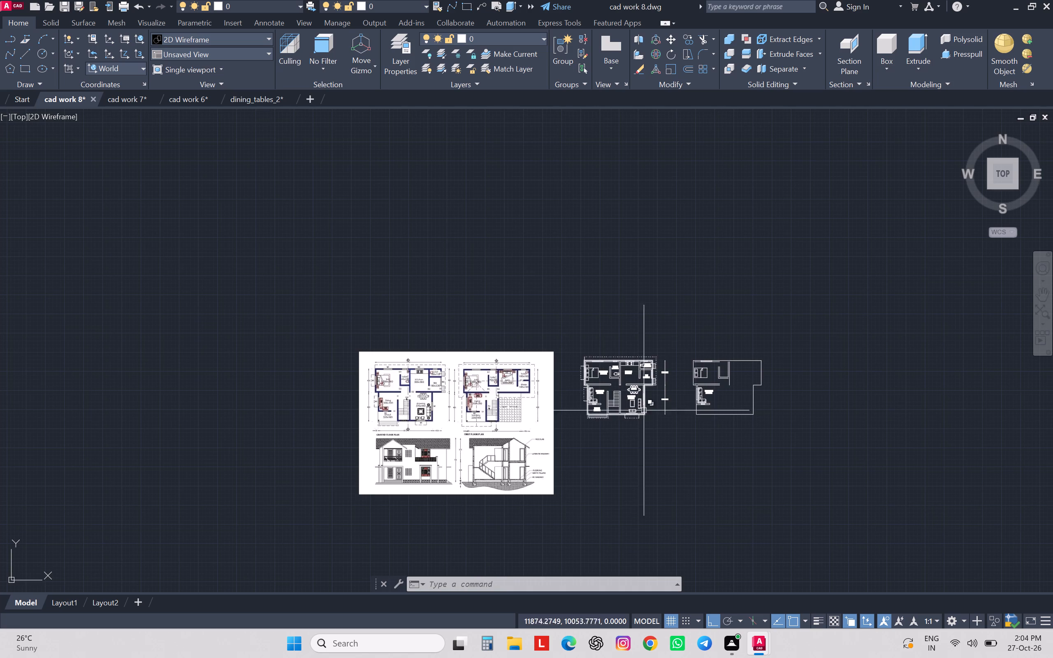
scroll(582, 398, "up", 4)
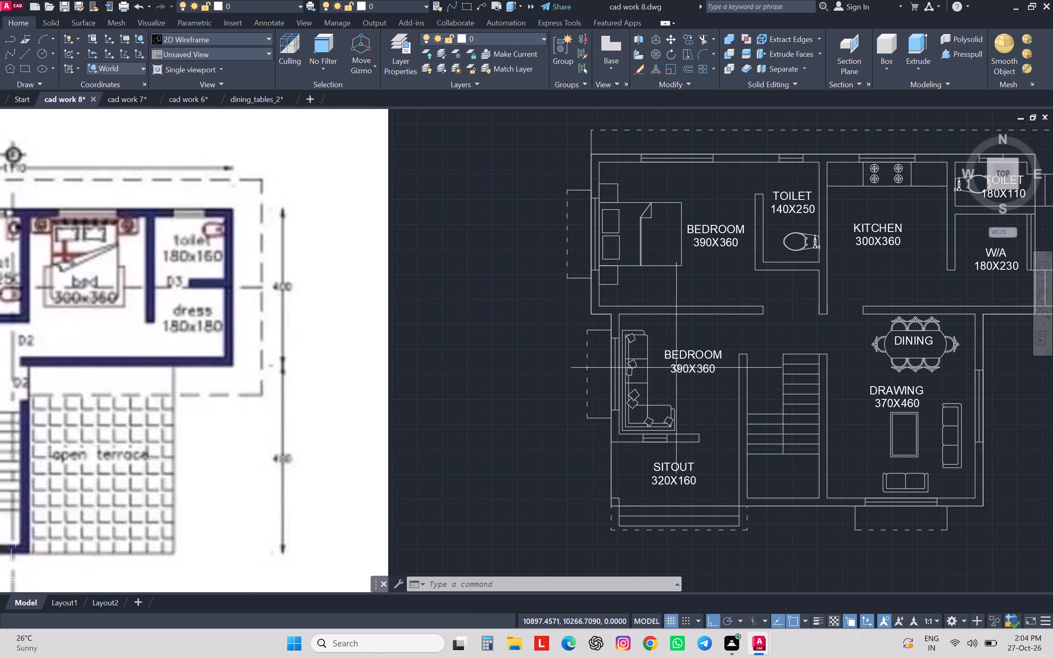
double_click(676, 368)
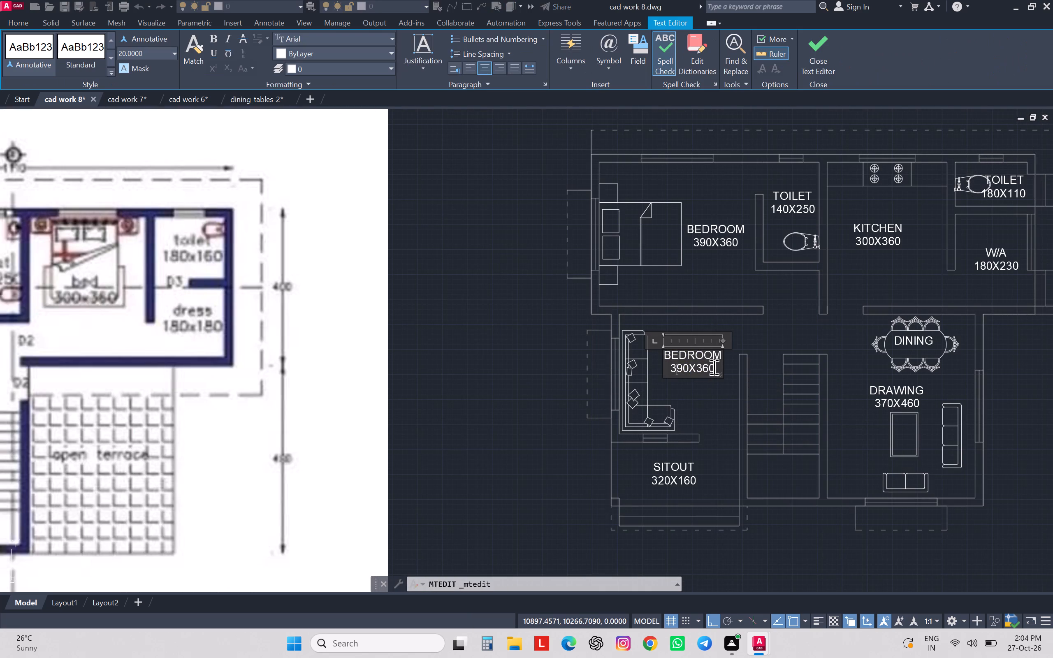
left_click_drag(714, 367, 655, 356)
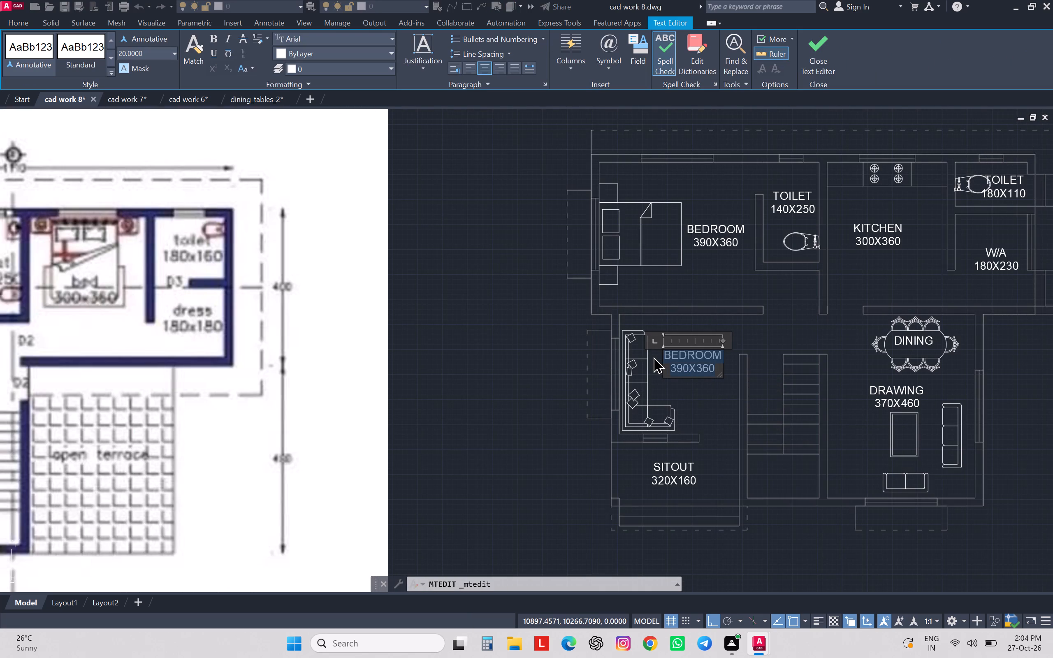
type("LIVING")
key("Return")
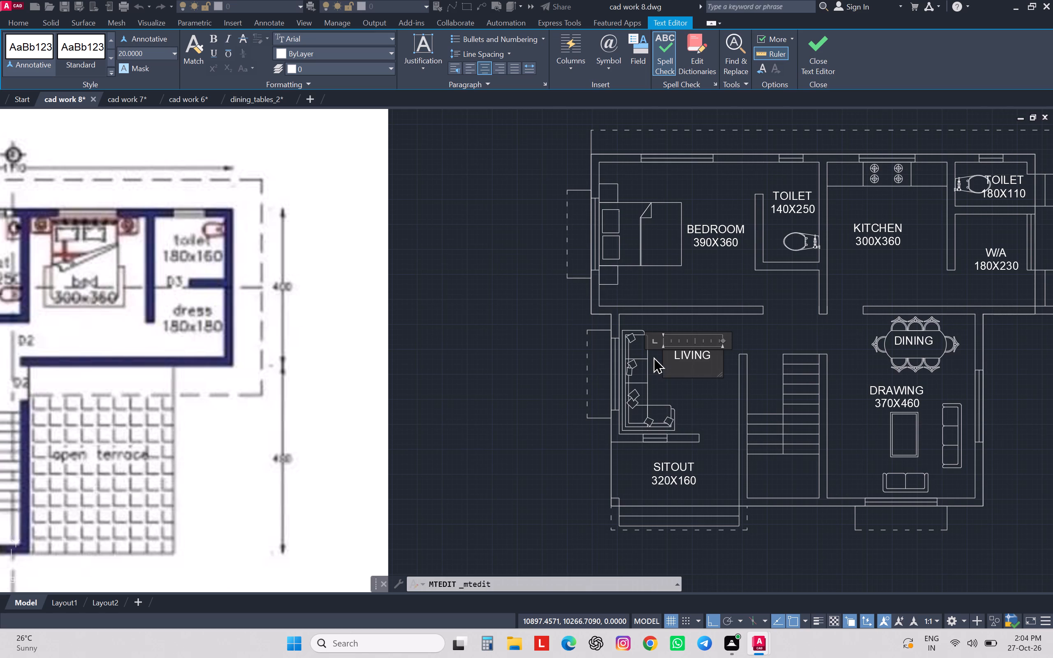
type("300")
type("X300")
left_click(557, 422)
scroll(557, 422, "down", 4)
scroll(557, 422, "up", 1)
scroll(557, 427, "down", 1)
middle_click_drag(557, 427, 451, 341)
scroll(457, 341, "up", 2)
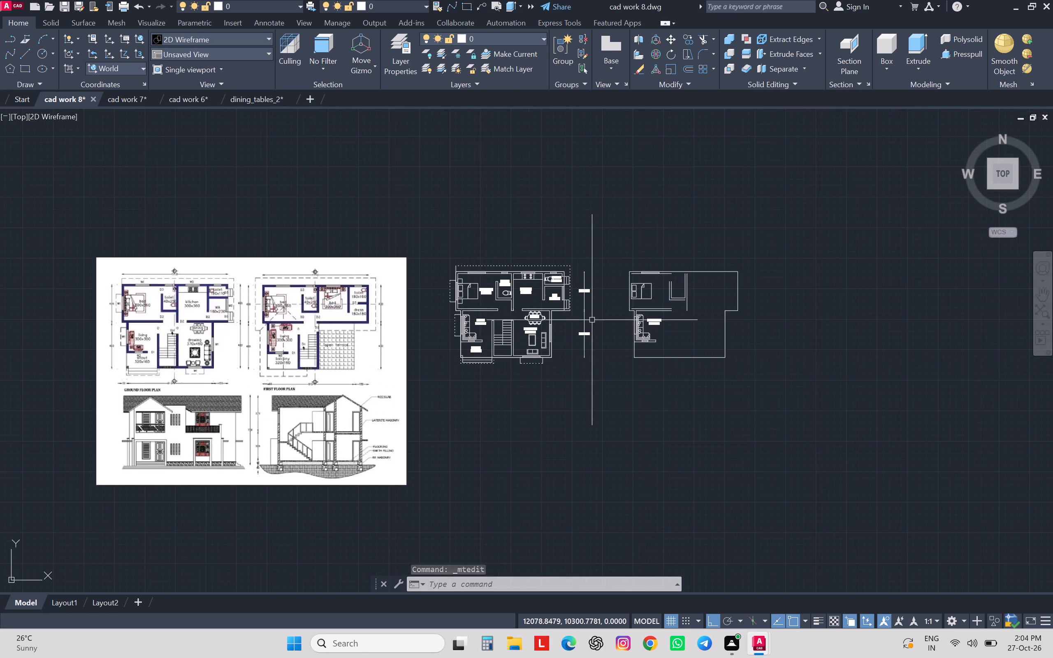
Select the ground floor northwest bedroom's inner west wall line together with its west window's centre line and frame.
scroll(399, 325, "up", 1)
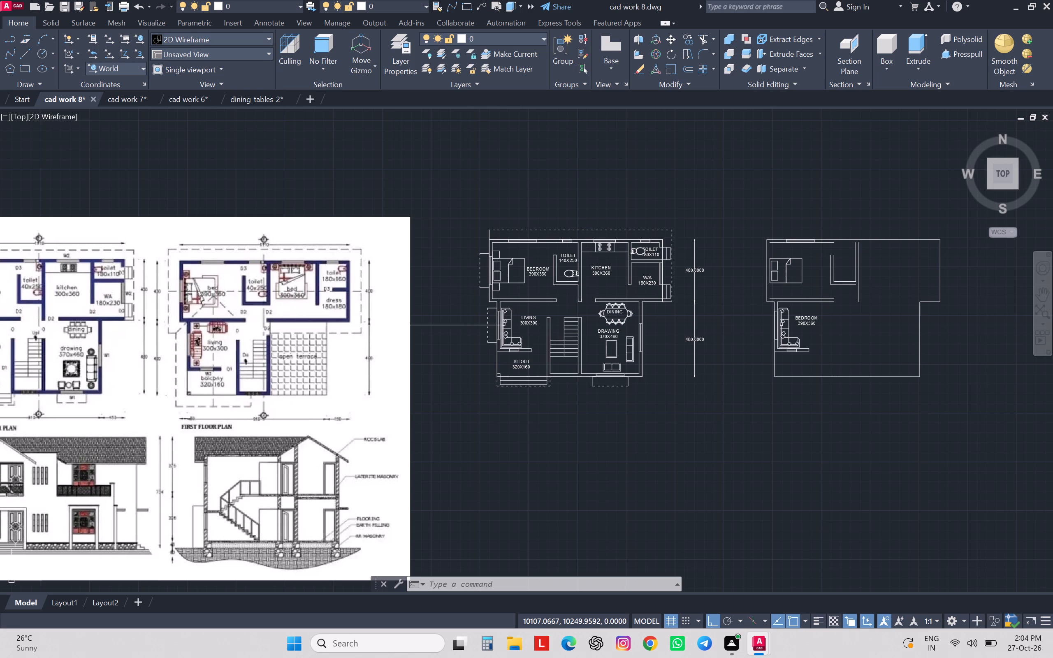
scroll(399, 325, "down", 4)
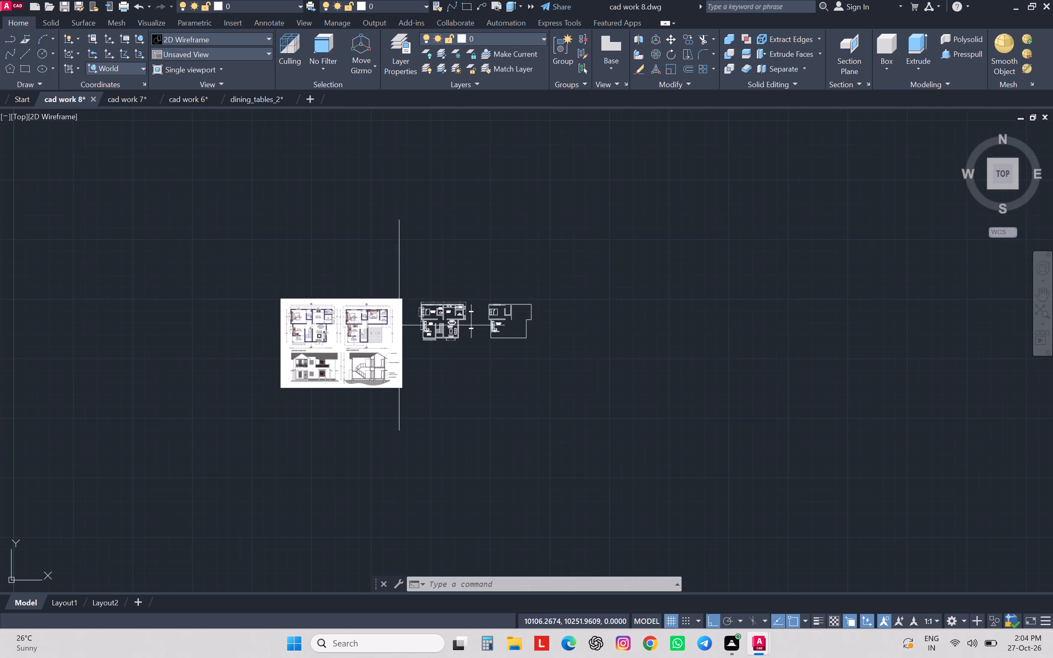
scroll(330, 325, "up", 2)
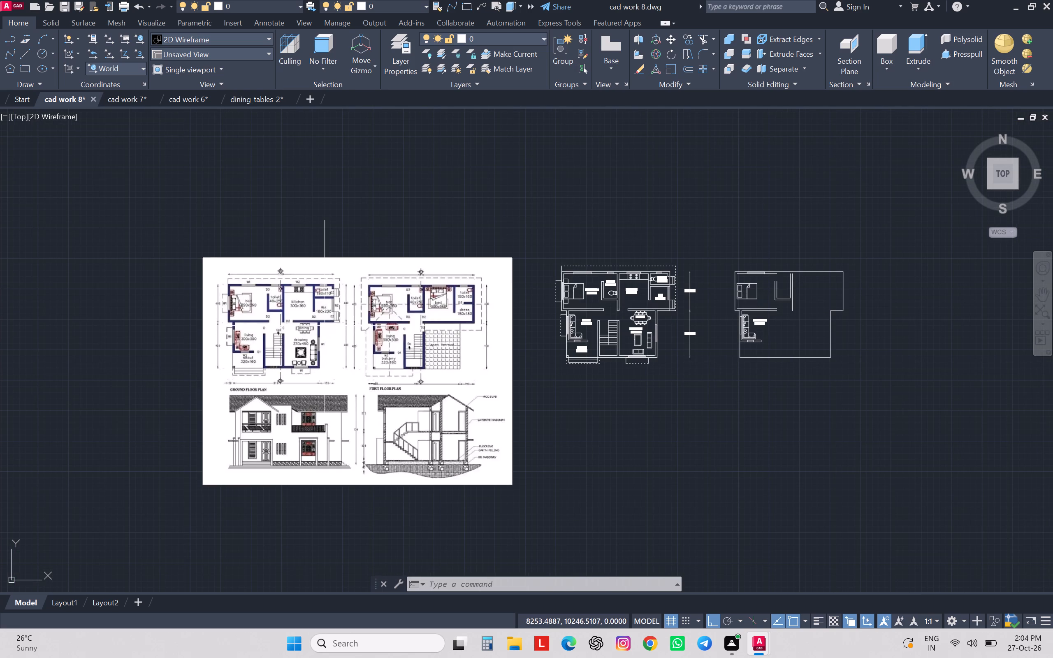
scroll(325, 326, "up", 1)
scroll(325, 326, "down", 1)
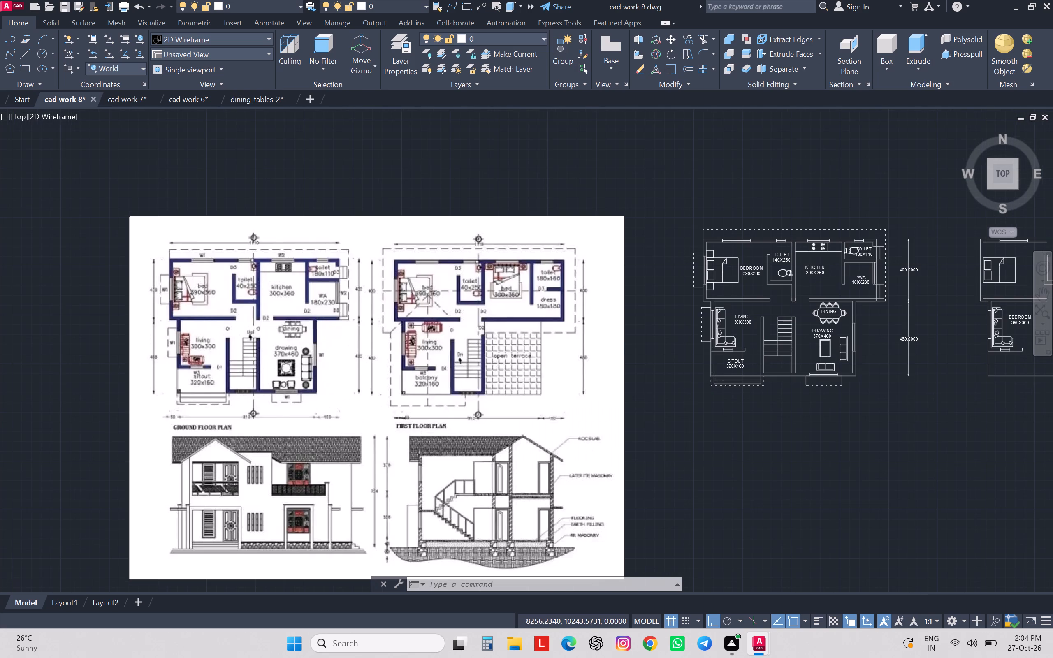
scroll(564, 285, "up", 1)
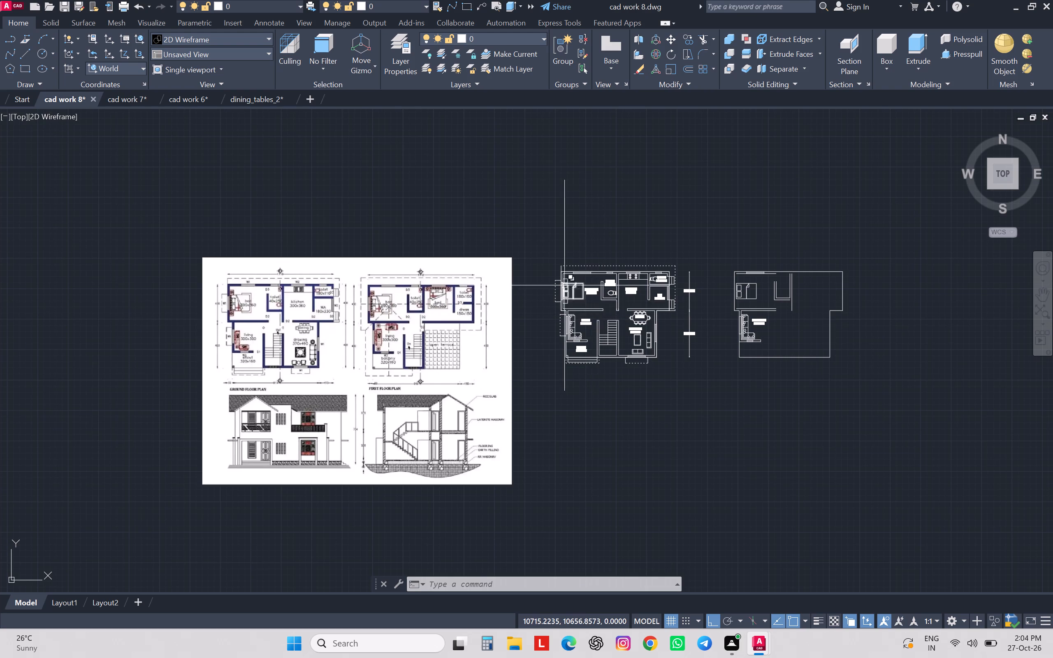
middle_click_drag(564, 285, 534, 285)
scroll(529, 280, "up", 3)
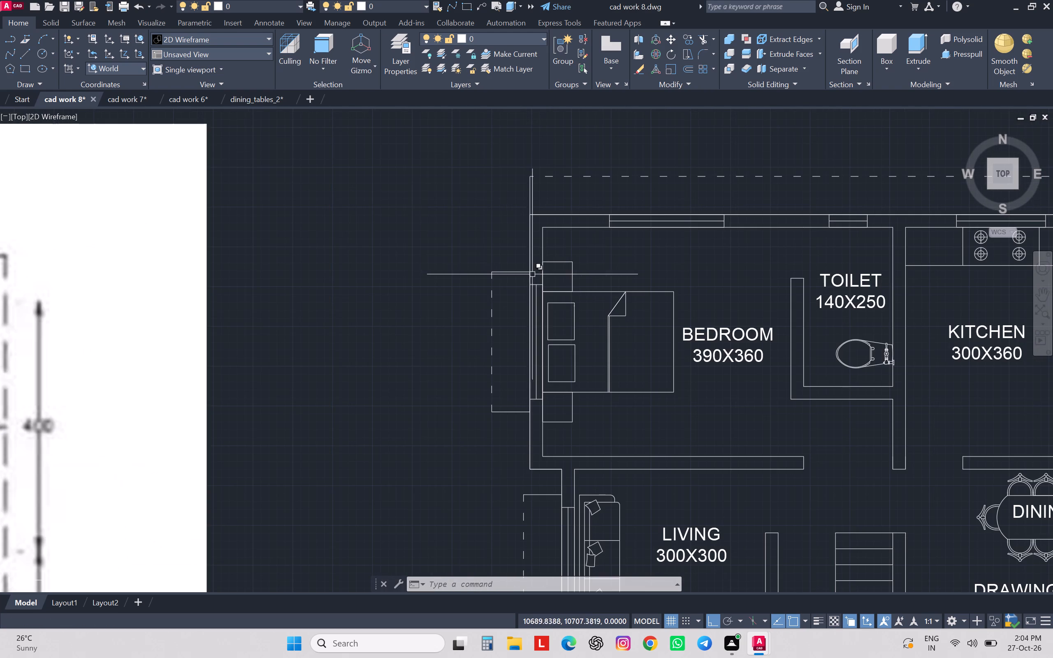
left_click(544, 249)
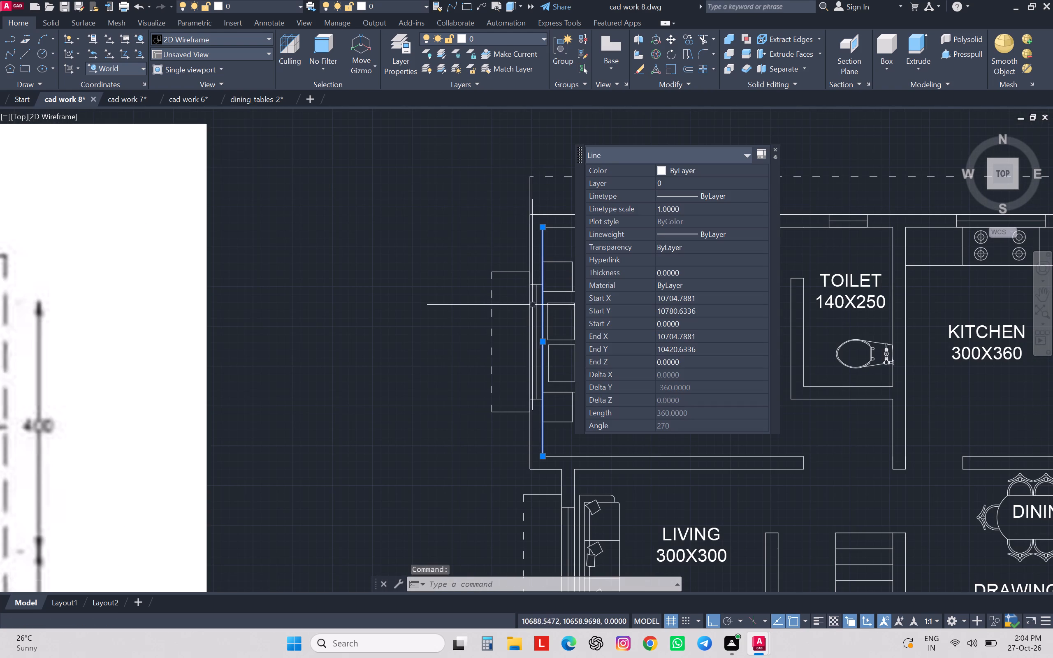
left_click(536, 307)
scroll(534, 290, "up", 3)
scroll(534, 290, "down", 1)
scroll(534, 290, "up", 2)
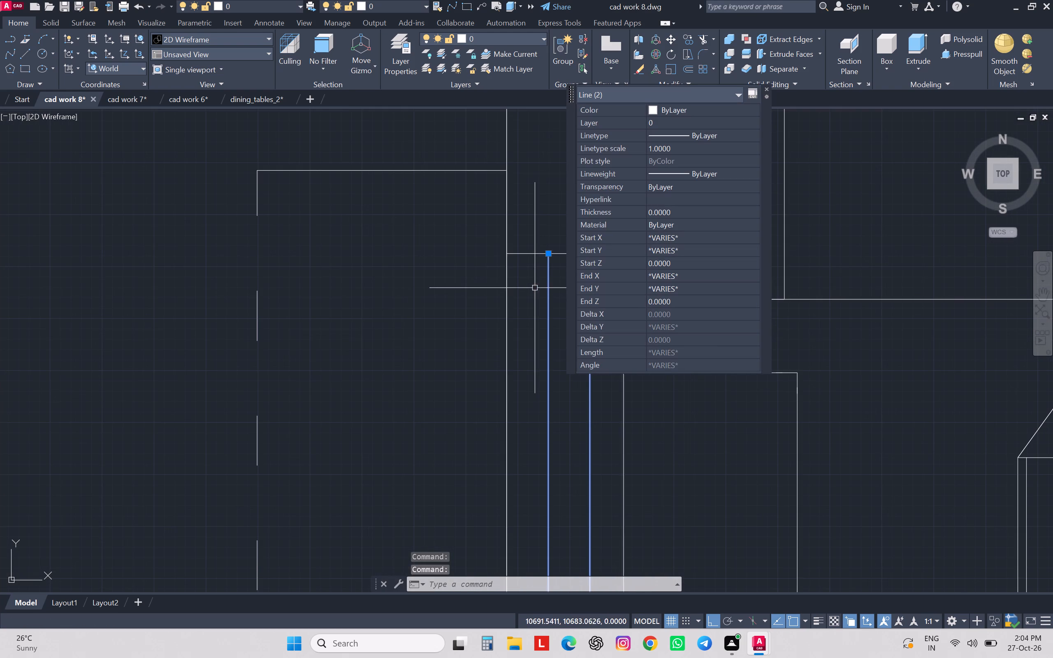
left_click(533, 253)
scroll(533, 251, "down", 1)
scroll(533, 251, "up", 1)
scroll(533, 251, "down", 5)
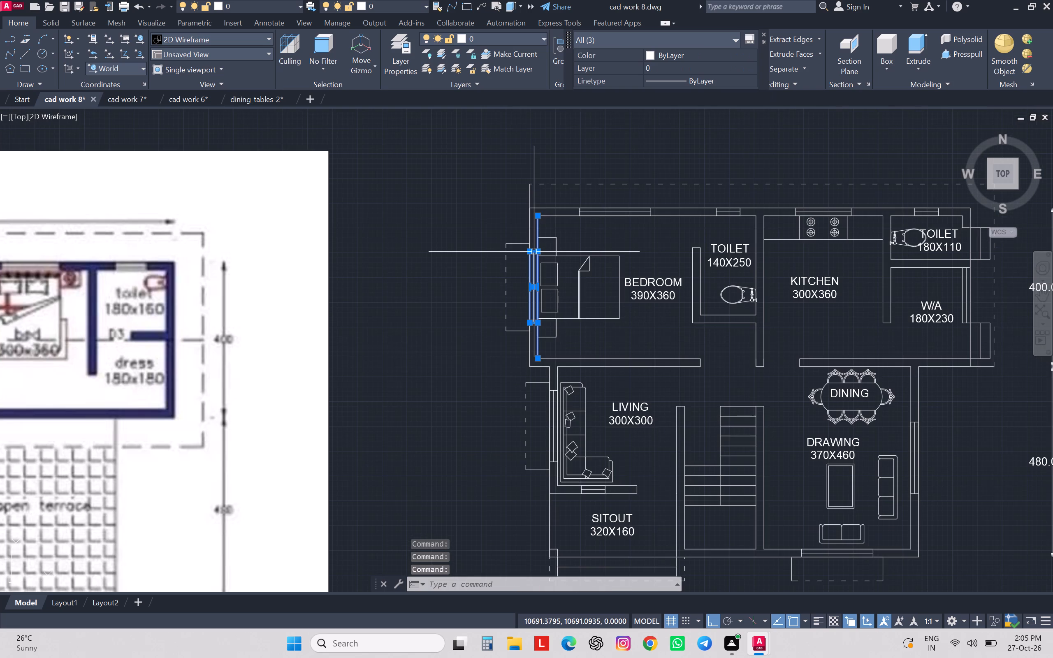
Add the 140X250 toilet's north window, centre line and frame, and its inner north wall line to the selection.
scroll(533, 251, "down", 1)
middle_click_drag(660, 304, 571, 329)
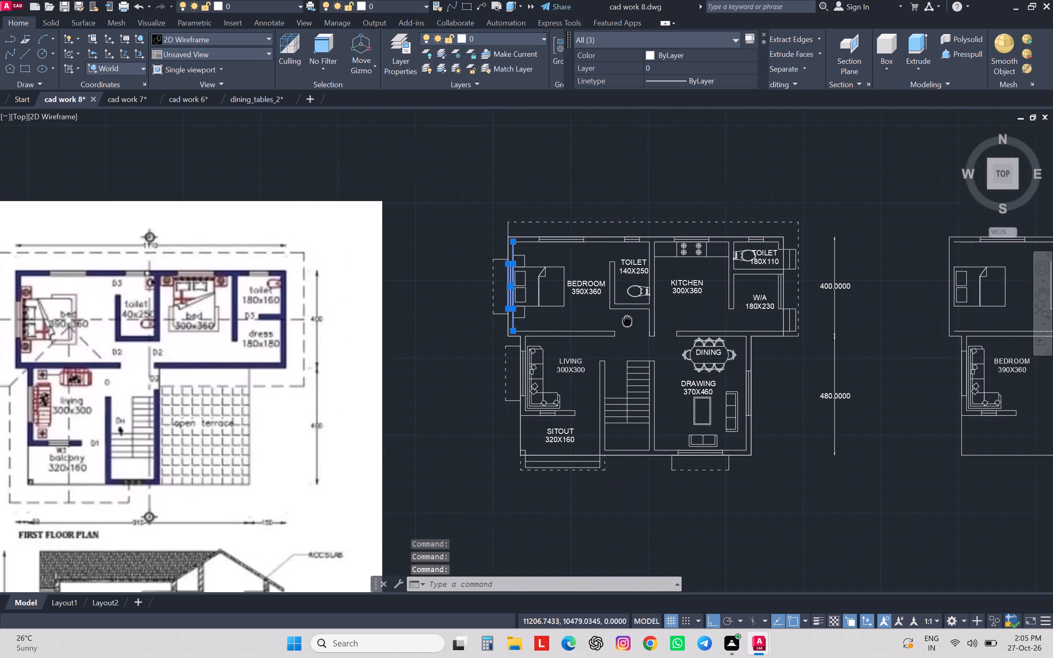
middle_click_drag(571, 329, 464, 313)
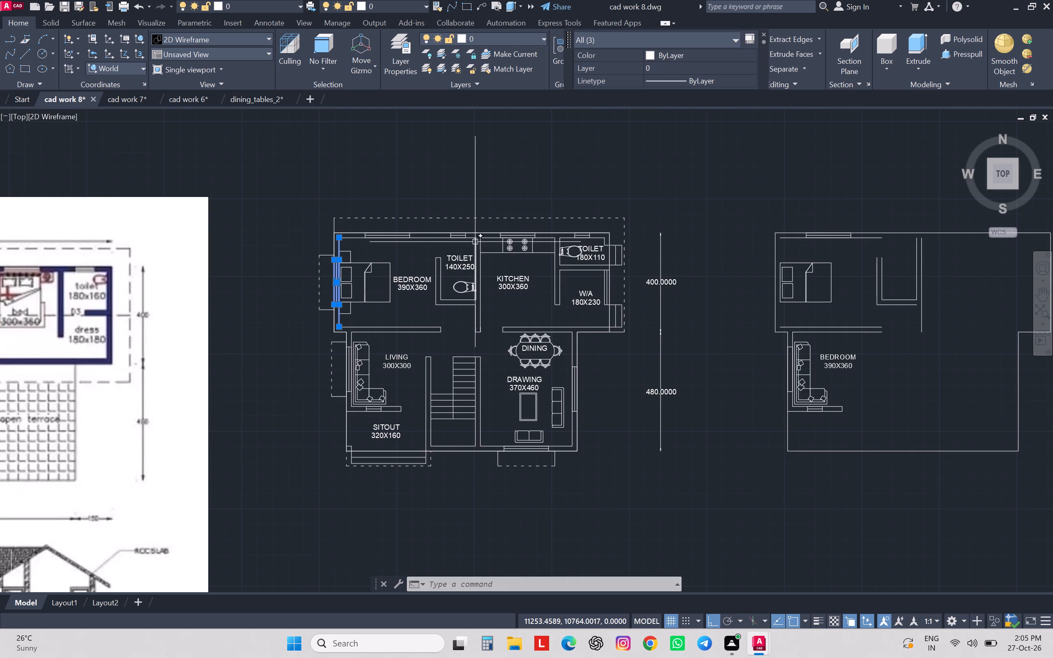
scroll(475, 242, "down", 1)
scroll(475, 242, "up", 1)
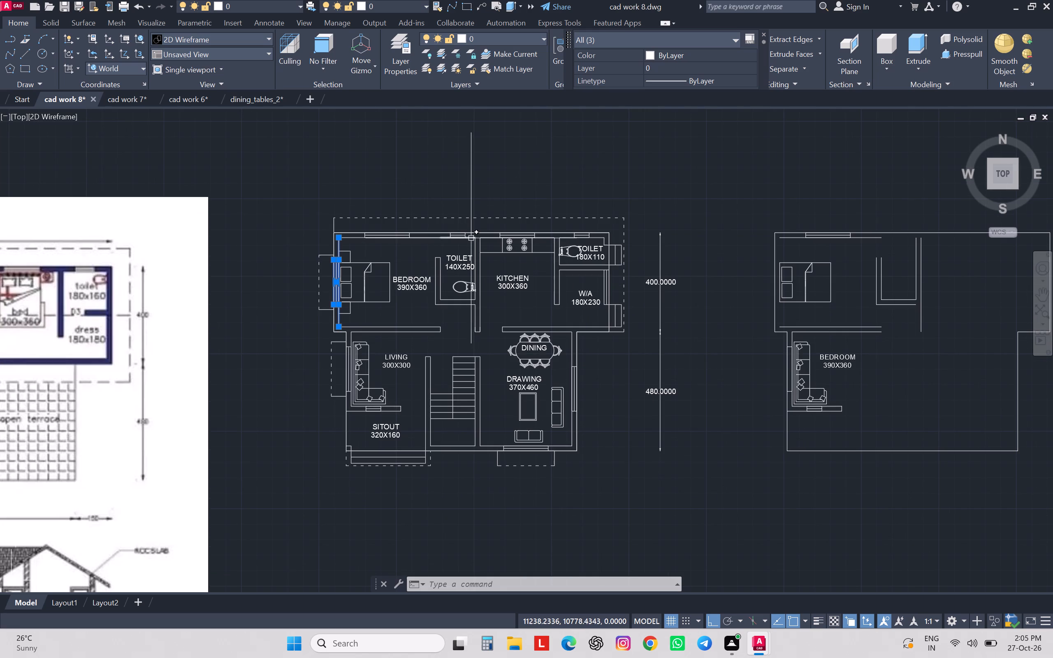
scroll(471, 238, "up", 3)
left_click(445, 228)
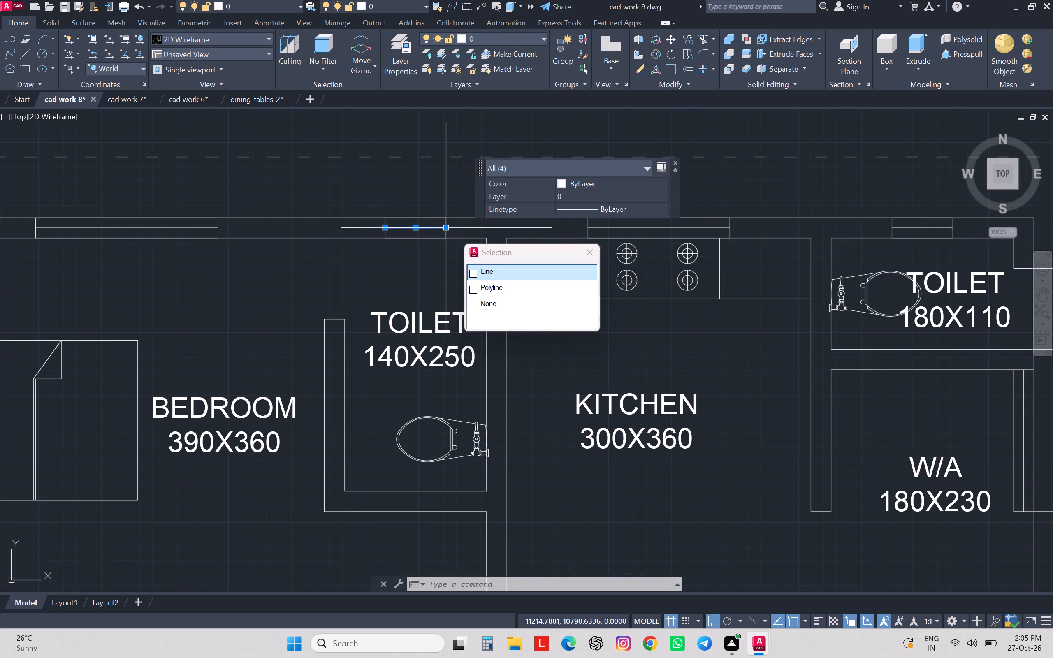
left_click(444, 235)
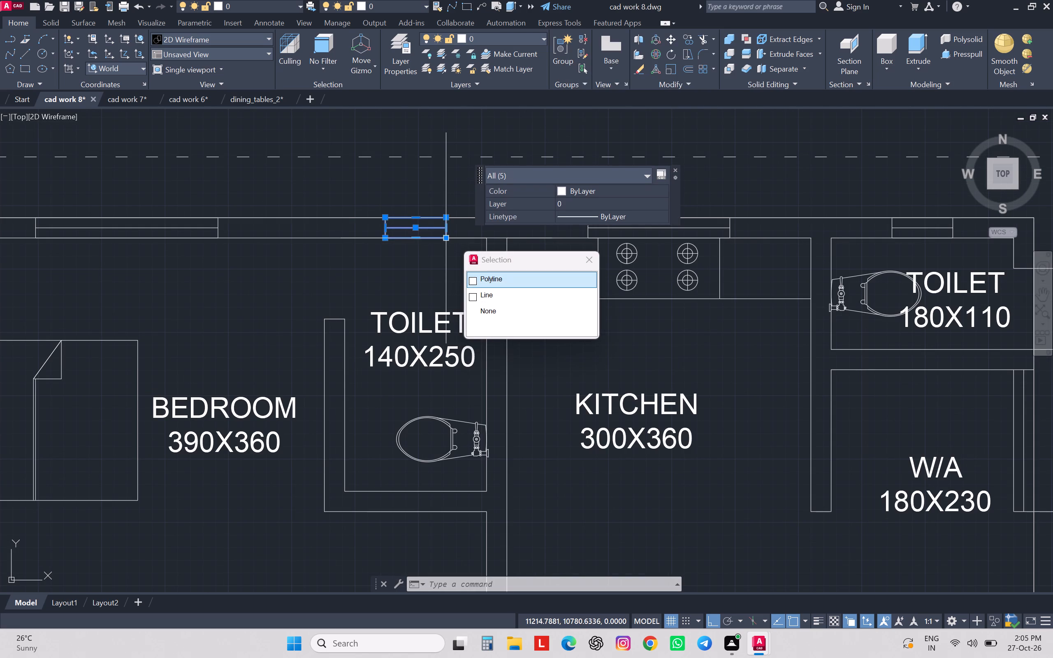
scroll(441, 254, "down", 3)
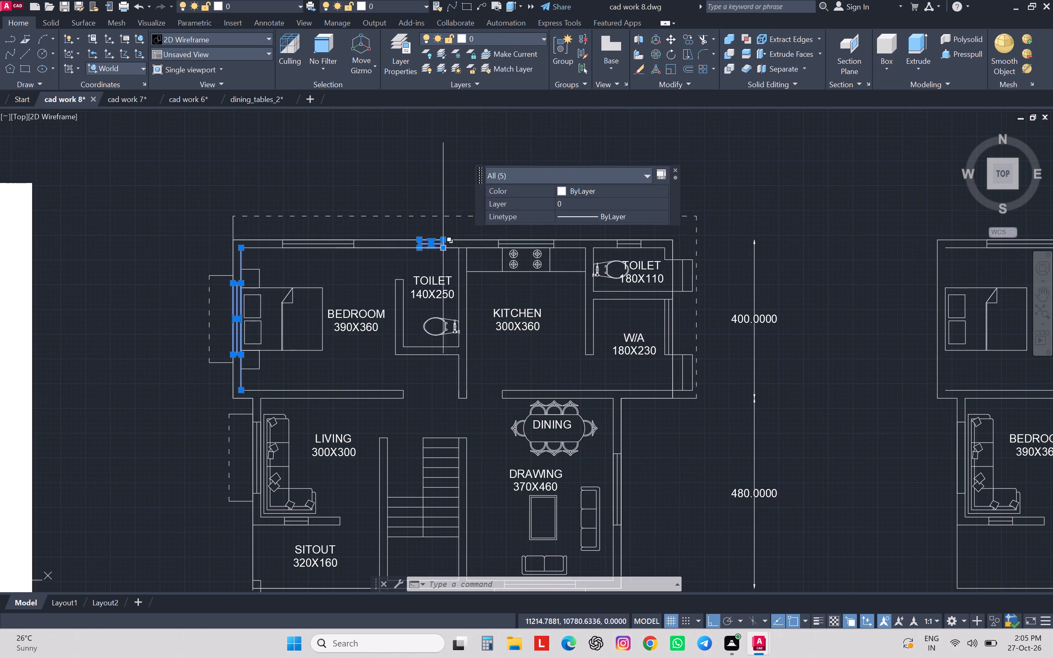
scroll(448, 248, "up", 2)
left_click(452, 245)
scroll(452, 245, "down", 3)
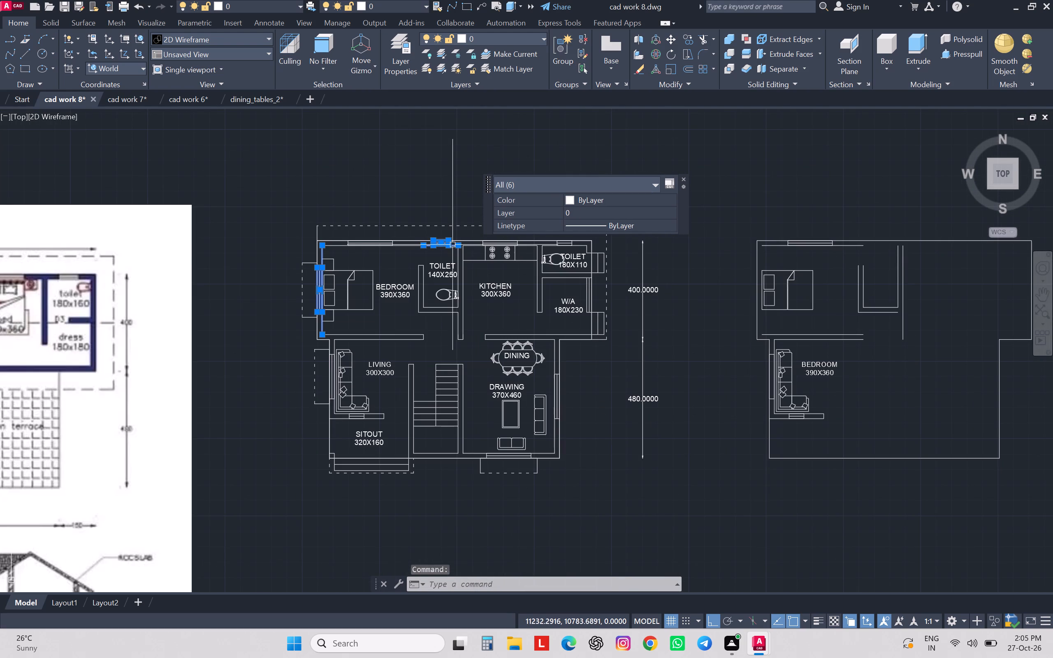
Copy the selected wall lines and windows from the bedroom's inner northwest corner to the matching corner in the first floor plan.
type("CO")
key("Return")
scroll(326, 256, "up", 2)
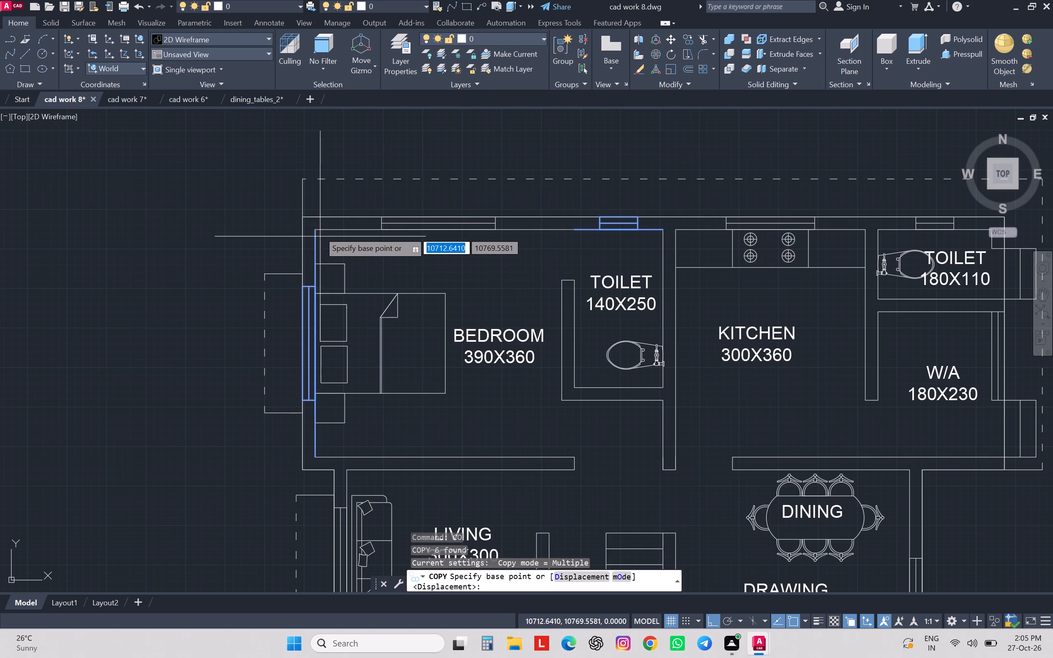
left_click(317, 229)
scroll(317, 229, "down", 3)
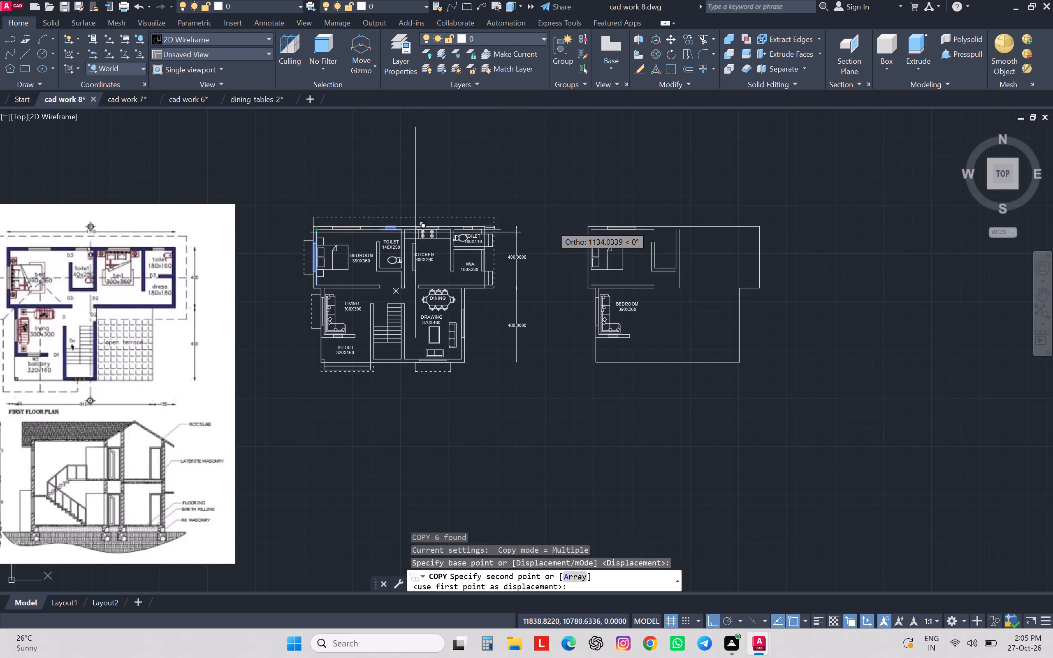
scroll(602, 234, "up", 5)
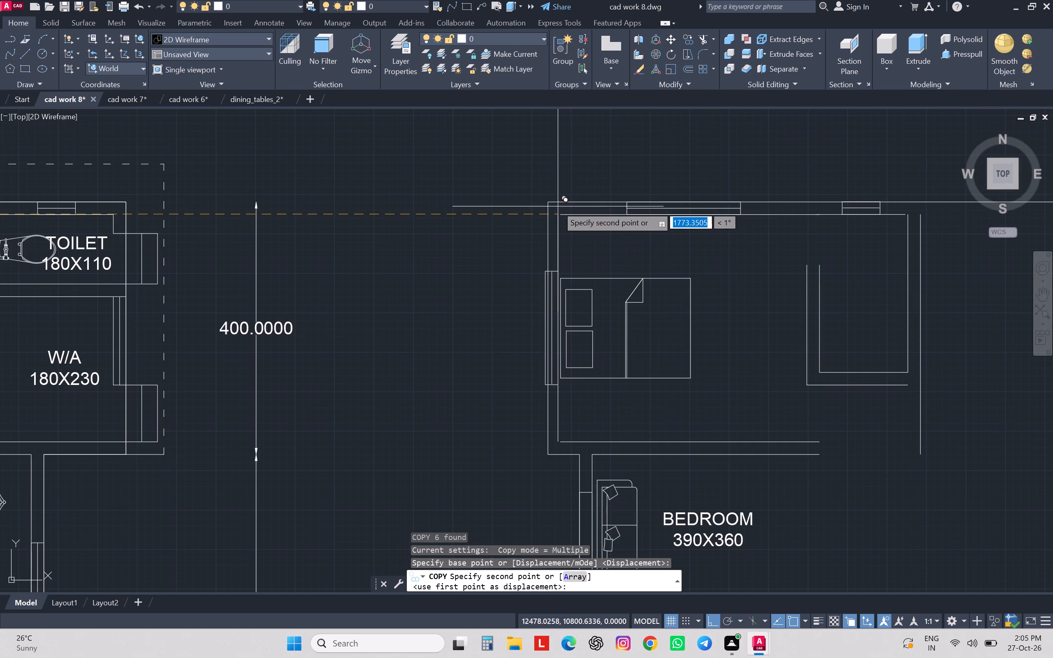
left_click(559, 214)
scroll(553, 195, "down", 2)
key("Escape")
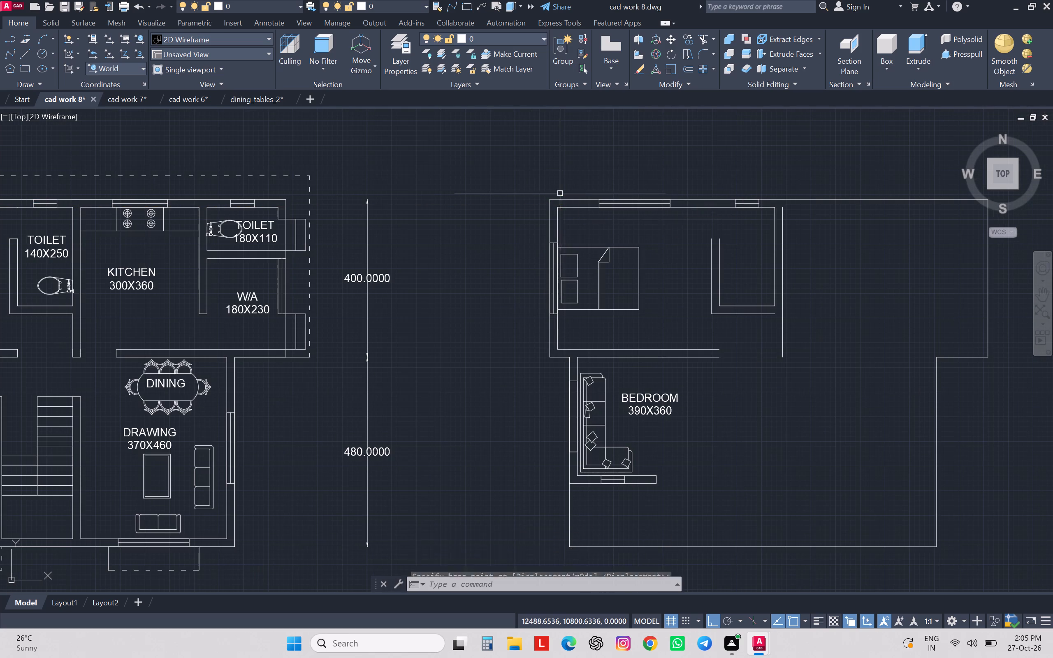
key("Escape")
key("Escape")
key("Escape")
key("Escape")
key("Escape")
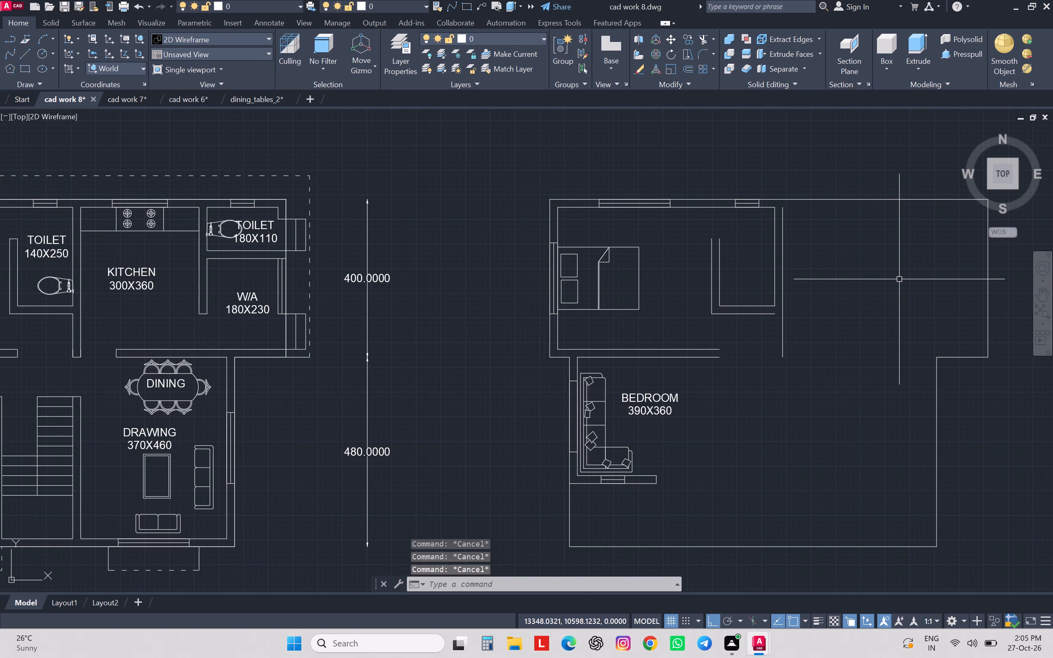
Copy the two bedside tables from the ground floor northwest bedroom to both sides of the first floor plan's bed.
scroll(893, 280, "down", 2)
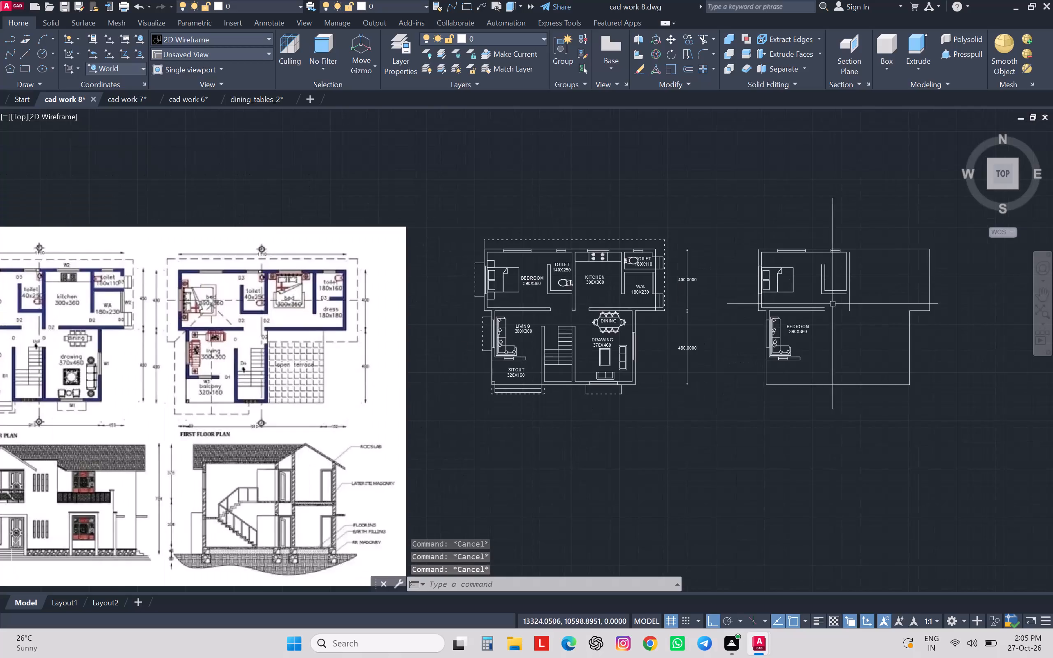
scroll(494, 277, "up", 3)
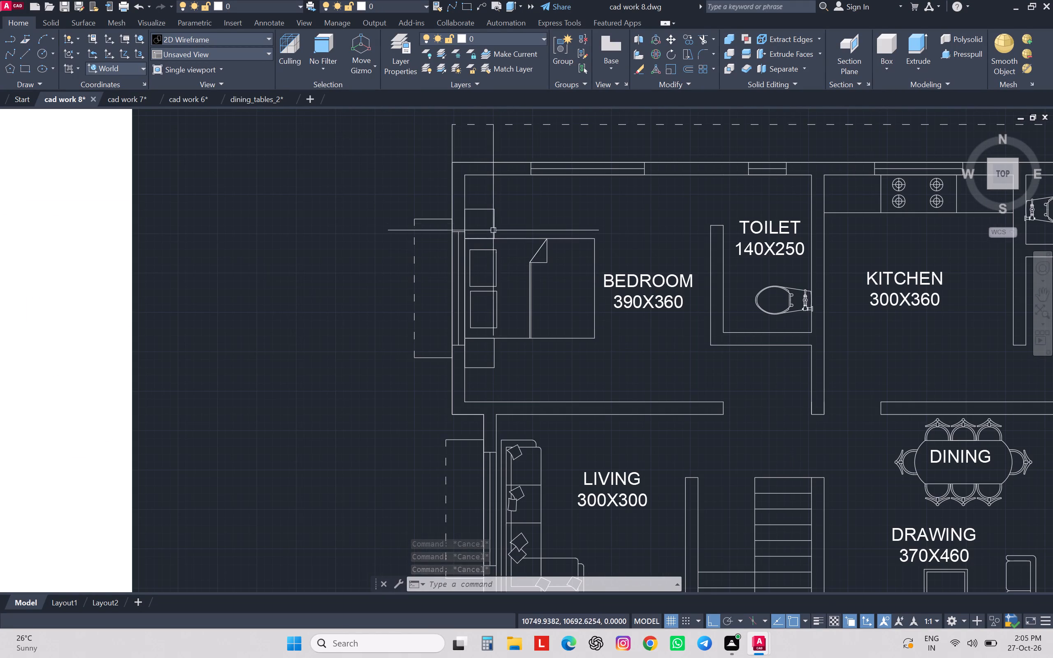
left_click(513, 206)
left_click(489, 220)
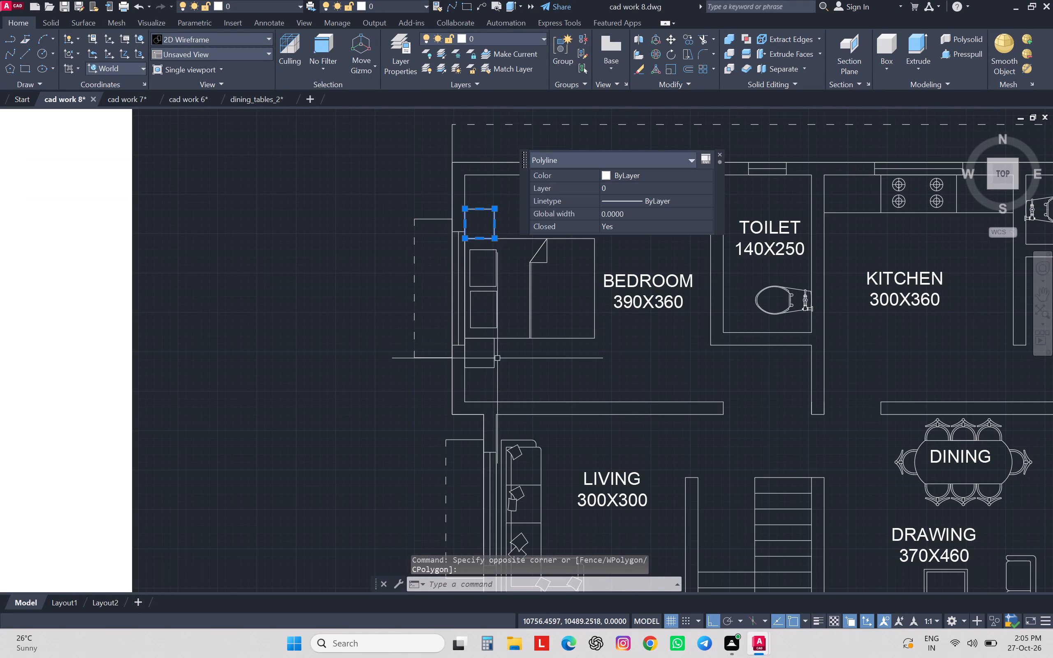
left_click(497, 359)
left_click(482, 370)
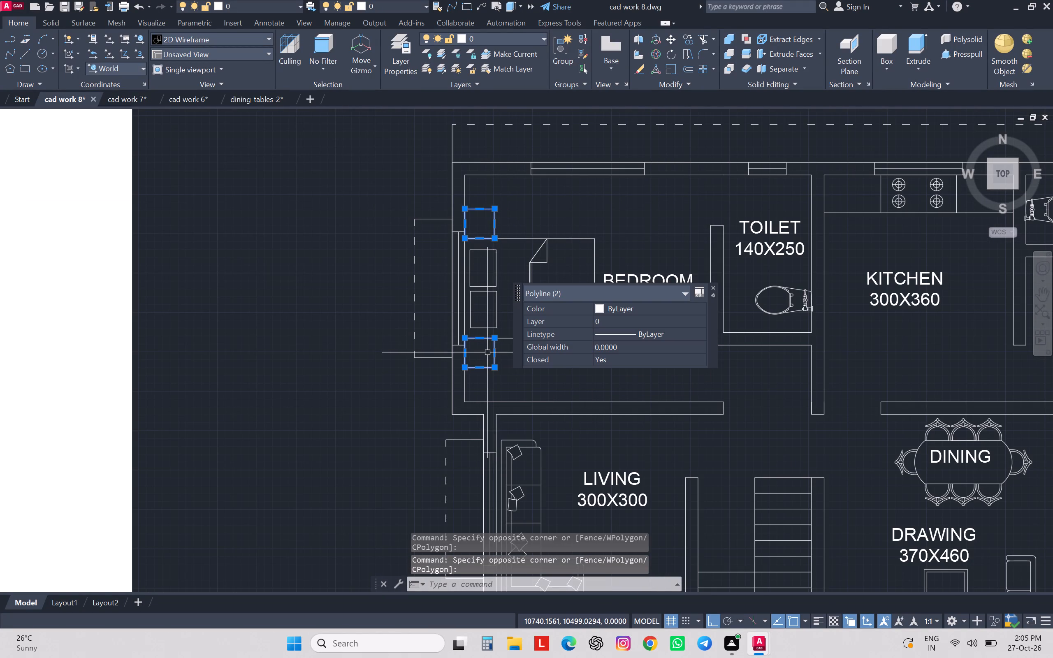
type("CO")
key("Return")
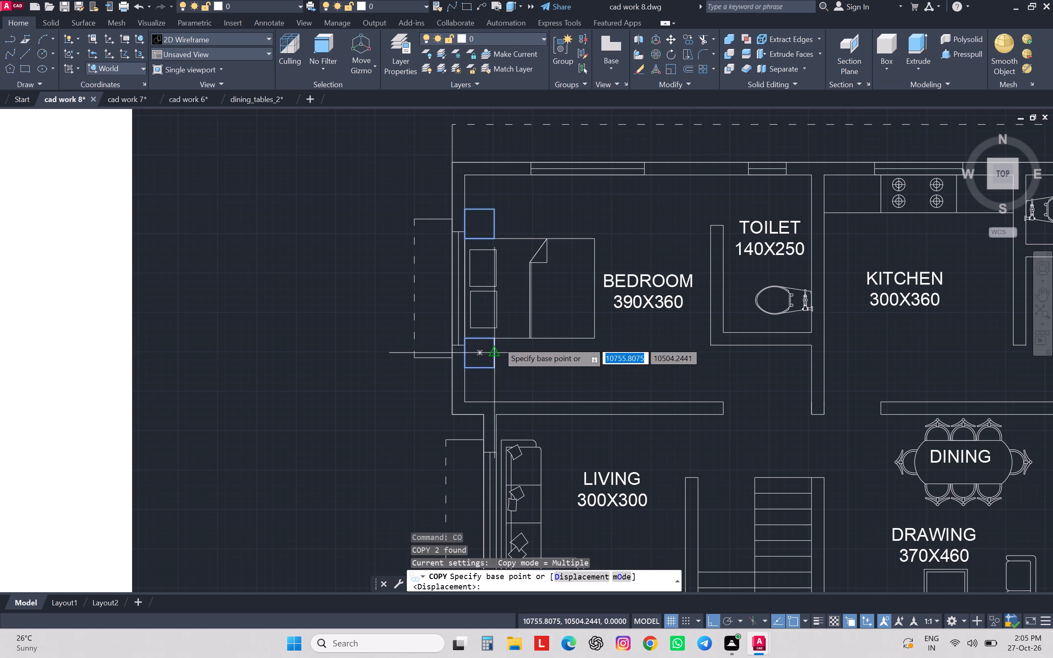
scroll(455, 224, "up", 3)
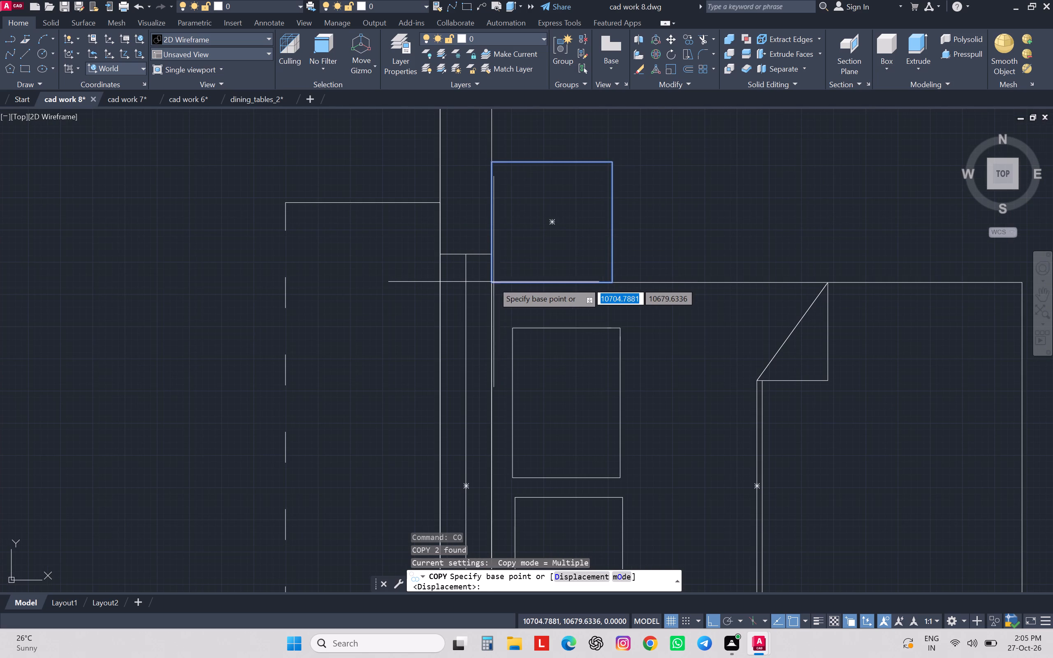
left_click(491, 284)
scroll(491, 284, "up", 1)
scroll(491, 284, "down", 8)
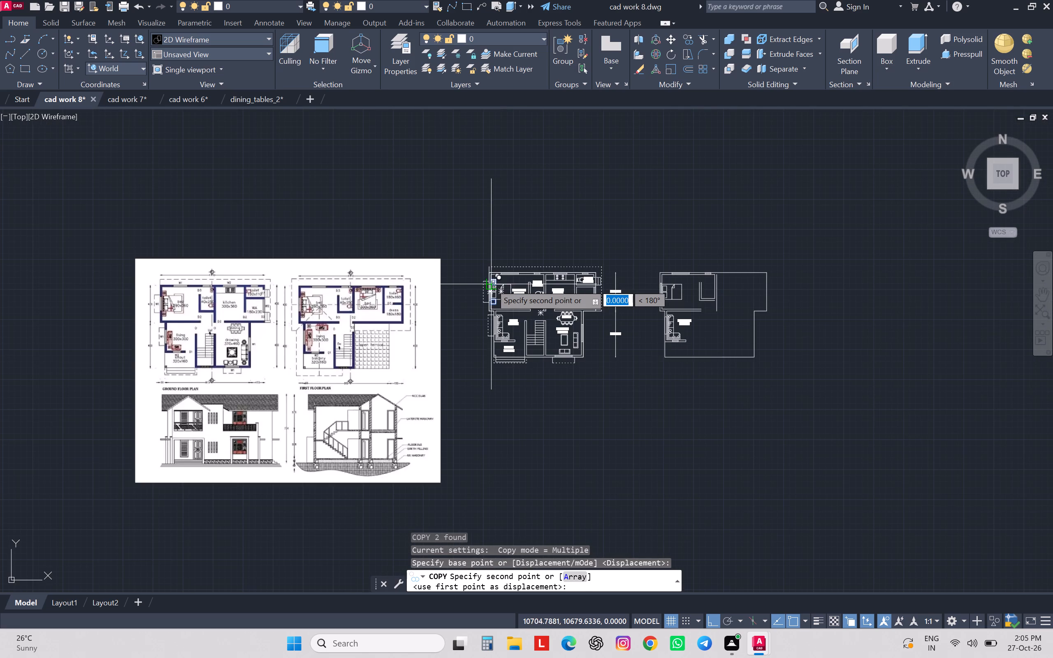
scroll(680, 283, "up", 5)
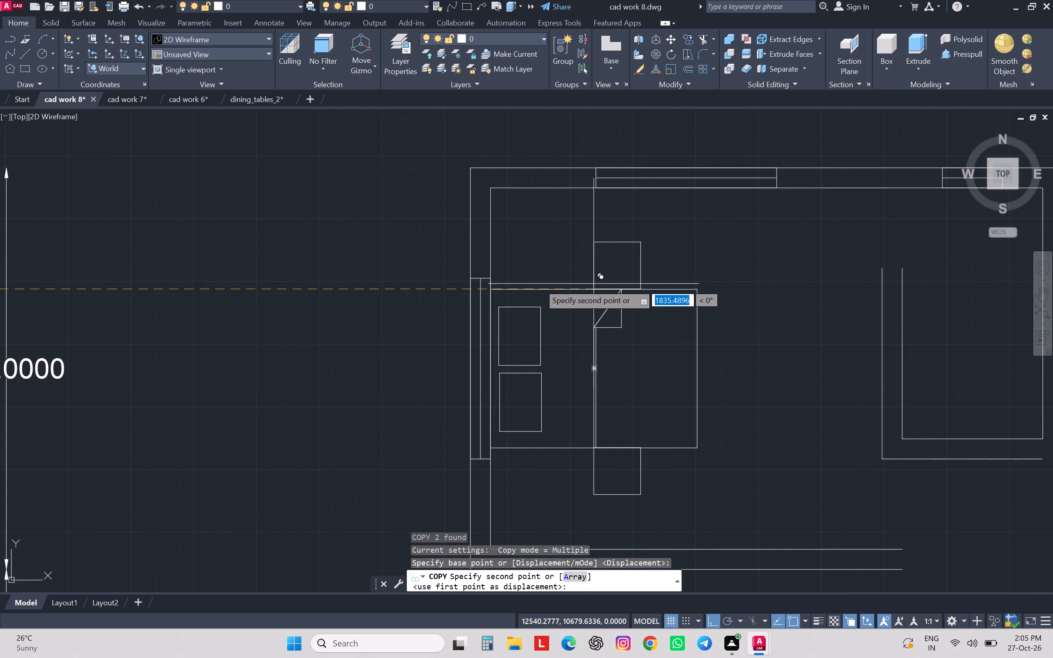
left_click(489, 291)
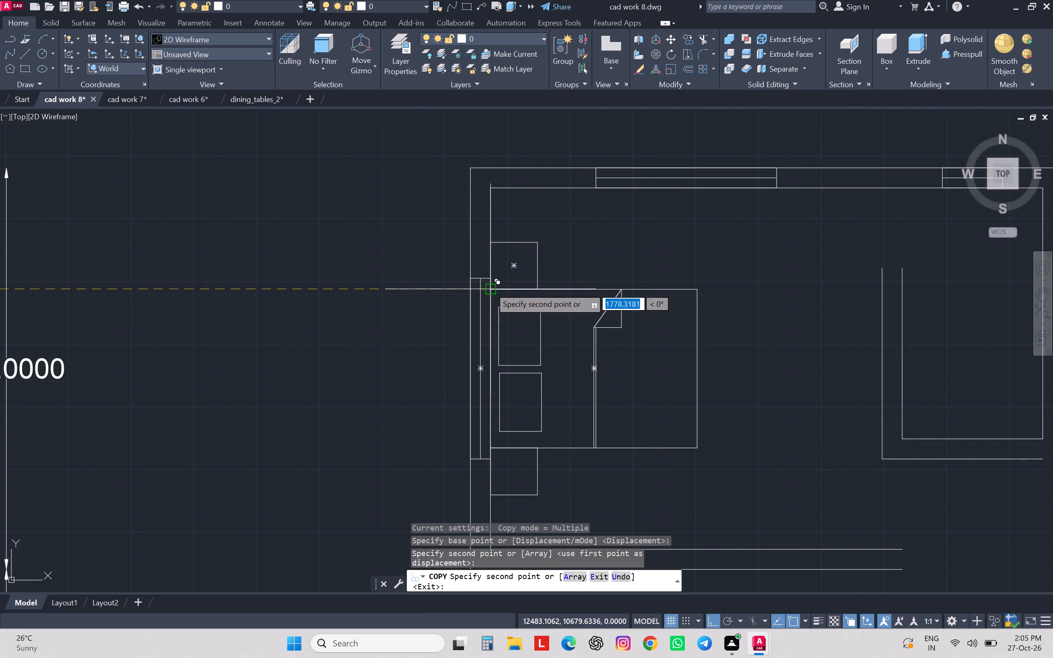
scroll(510, 265, "down", 3)
key("Escape")
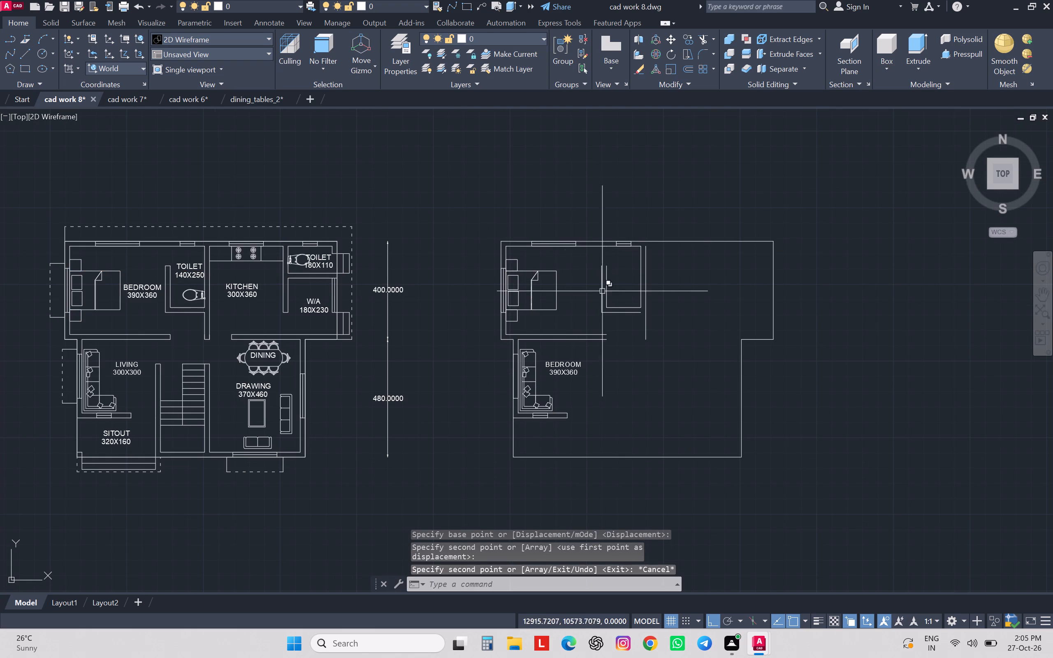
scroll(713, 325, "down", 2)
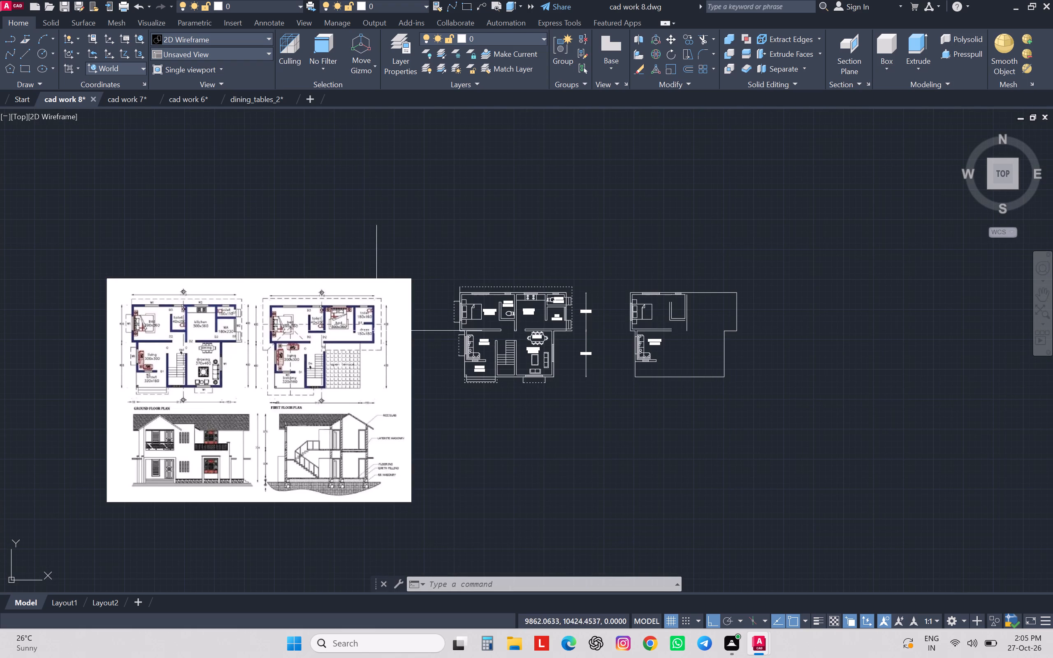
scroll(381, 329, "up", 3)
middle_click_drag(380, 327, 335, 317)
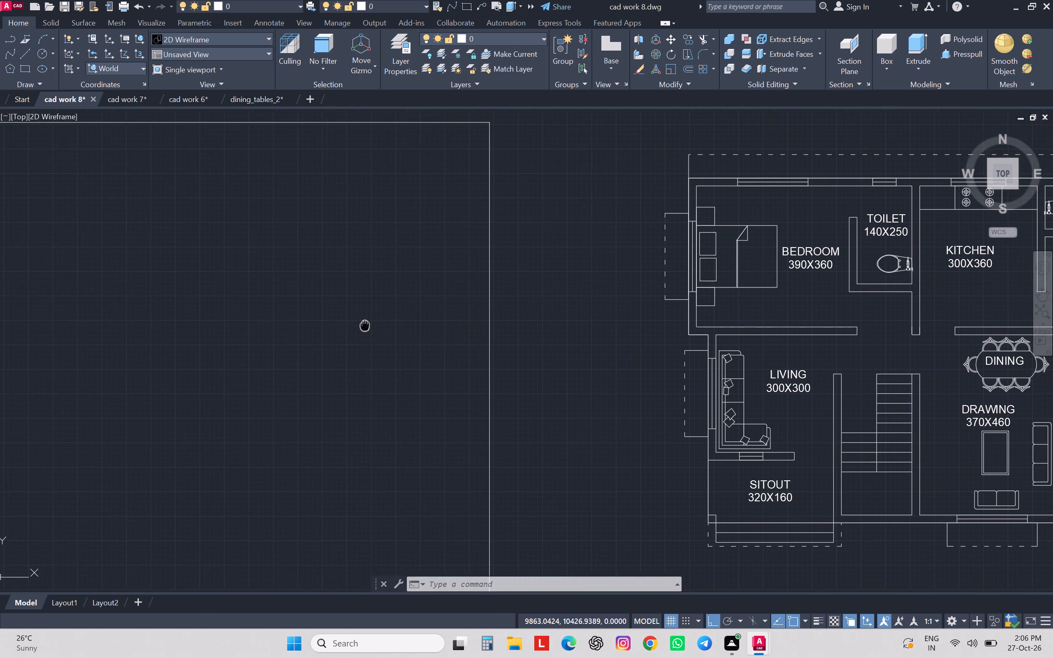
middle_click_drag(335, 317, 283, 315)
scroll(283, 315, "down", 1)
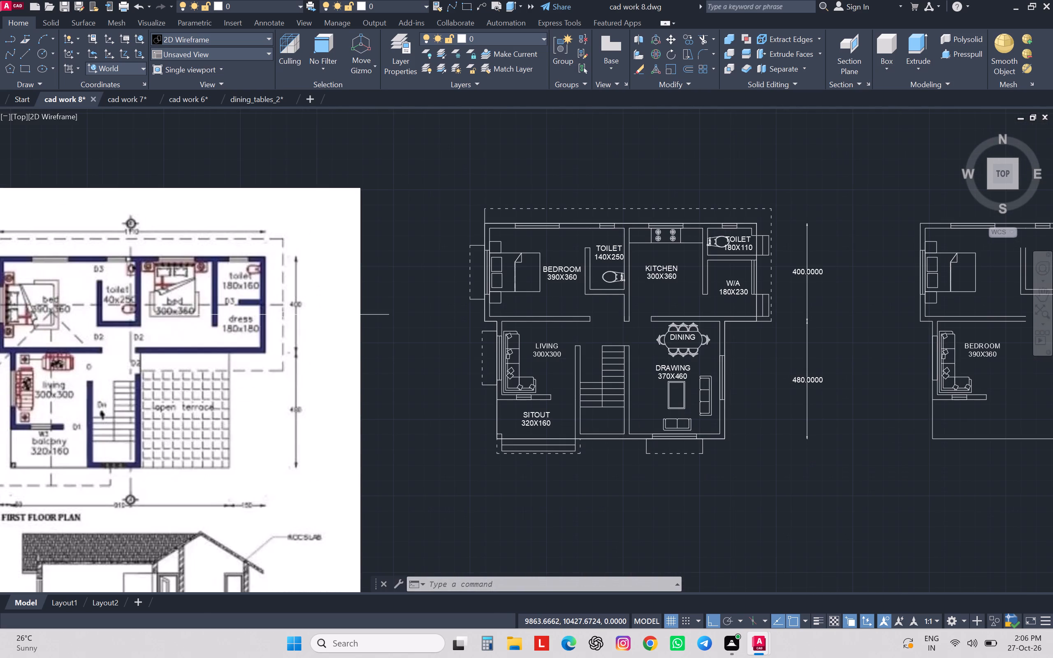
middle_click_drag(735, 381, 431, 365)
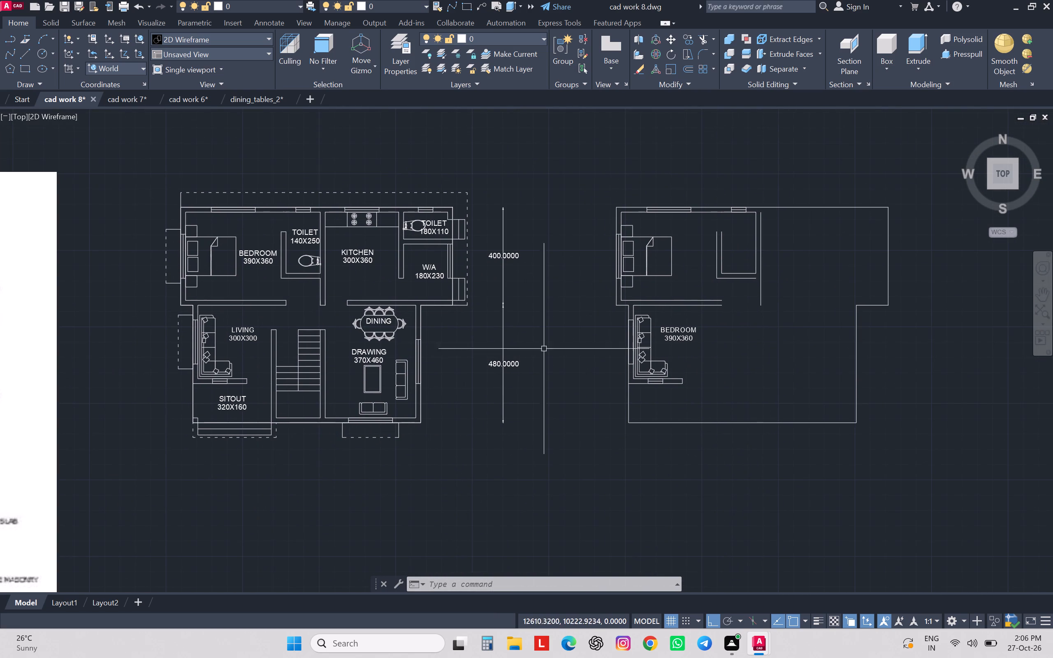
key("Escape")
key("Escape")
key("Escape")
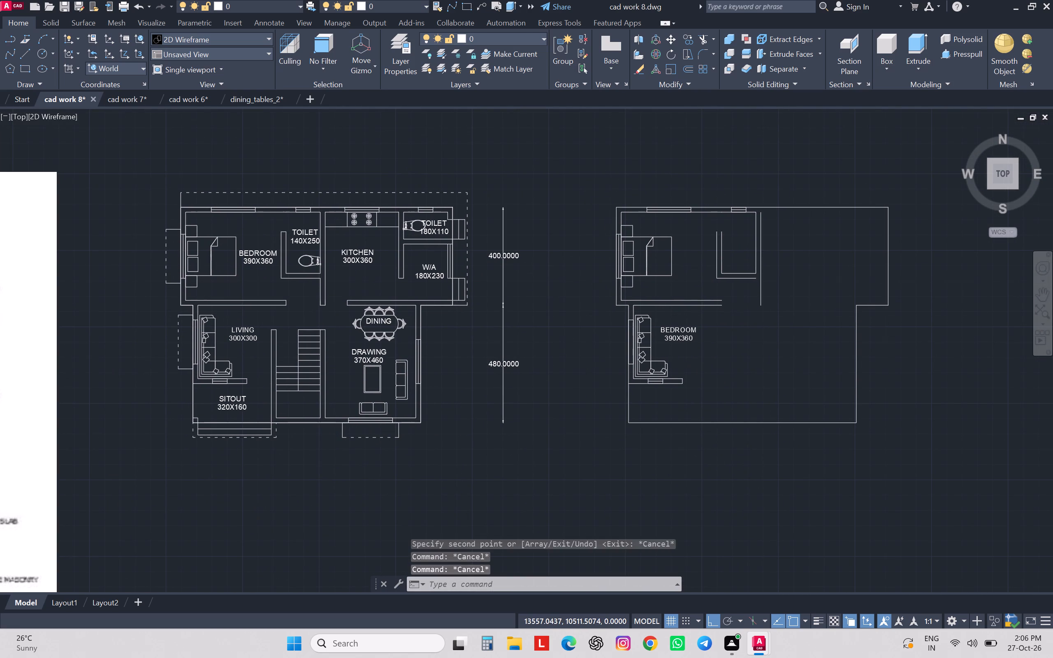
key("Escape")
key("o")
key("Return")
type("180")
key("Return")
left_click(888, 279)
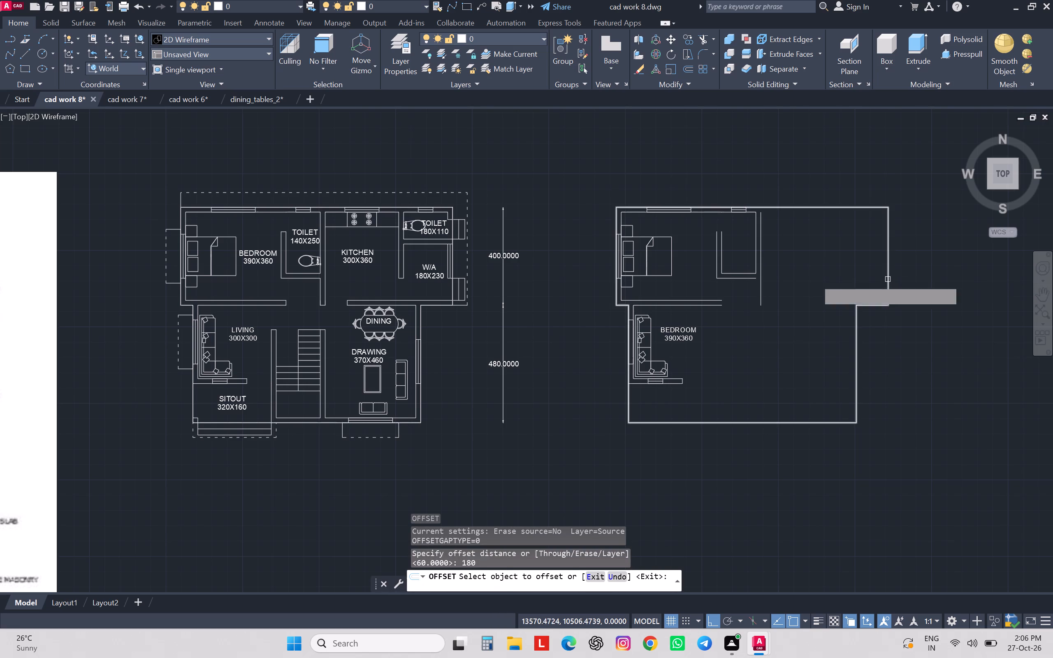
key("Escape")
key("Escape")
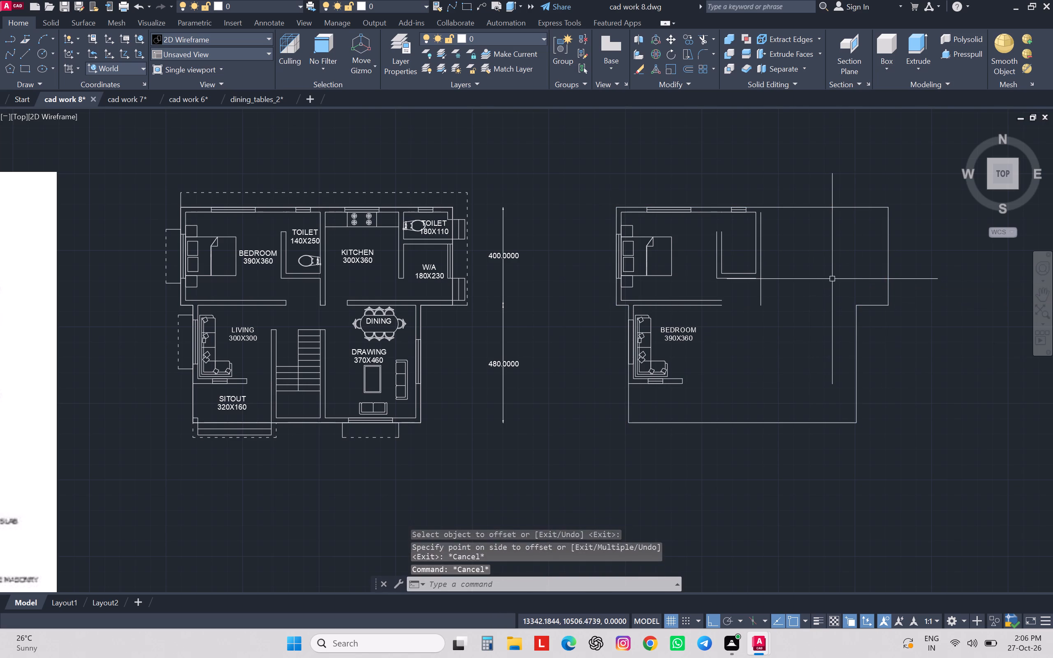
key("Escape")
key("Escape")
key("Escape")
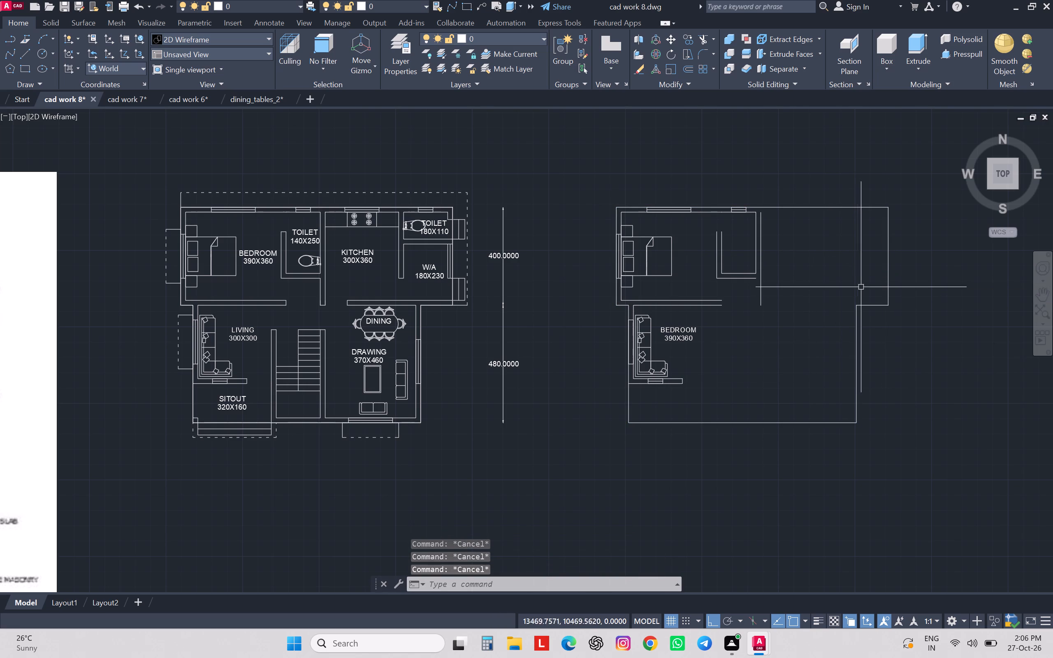
Explode the first floor plan's outer outline polyline into separate lines.
left_click(897, 277)
left_click(886, 300)
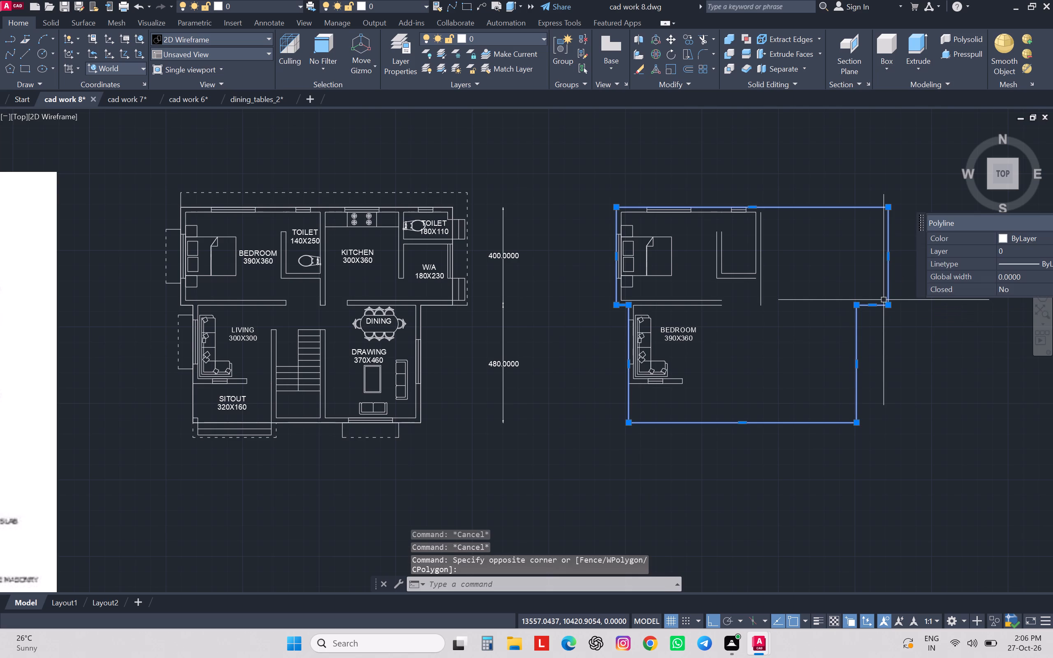
key("x")
key("Return")
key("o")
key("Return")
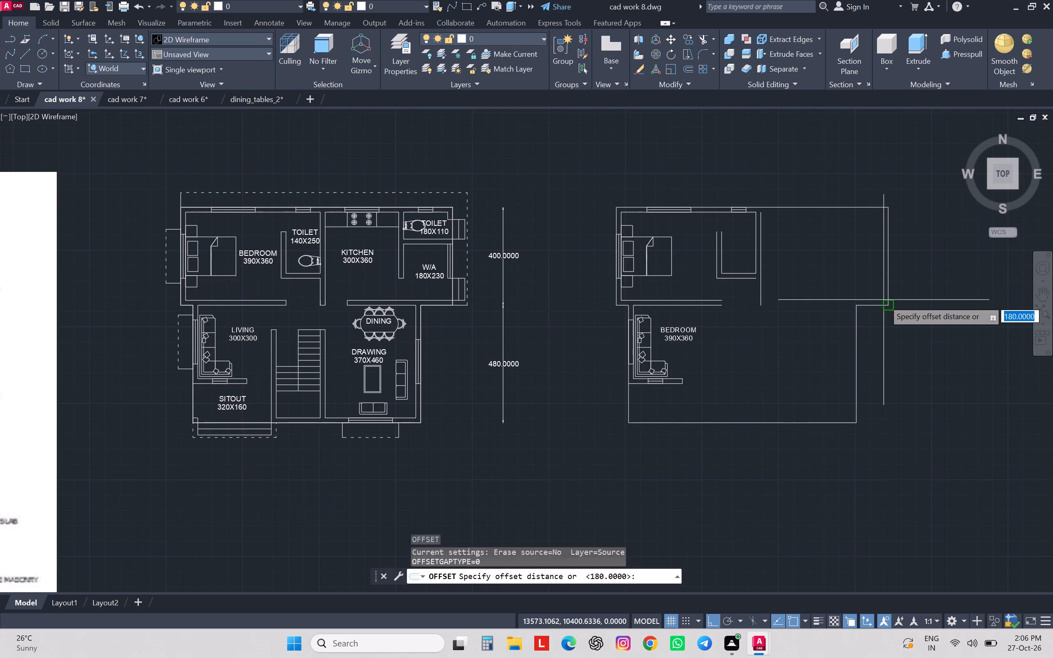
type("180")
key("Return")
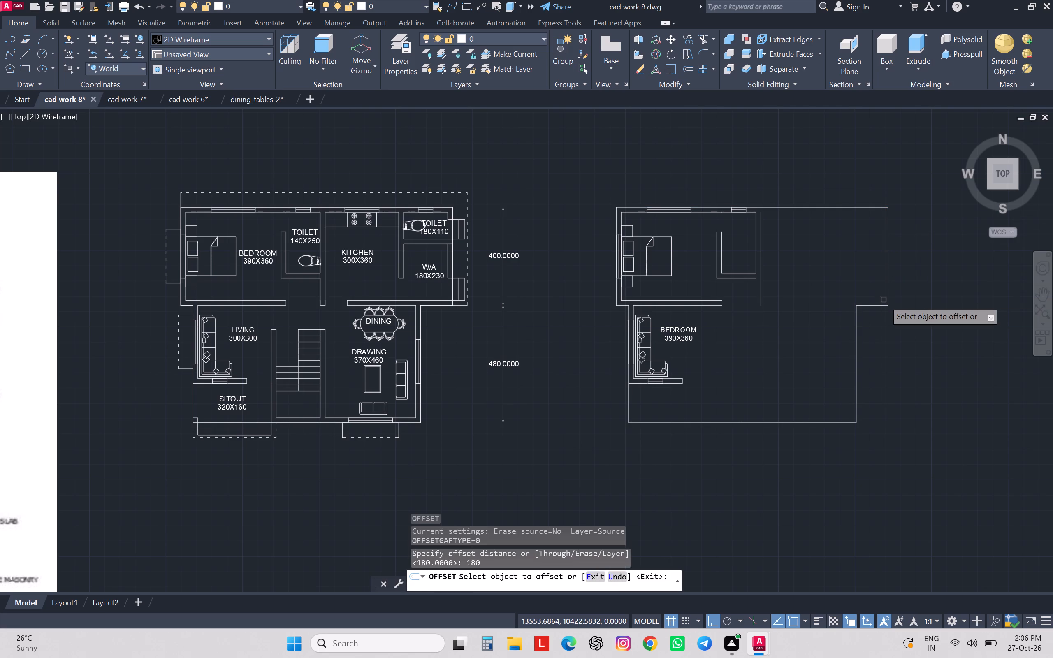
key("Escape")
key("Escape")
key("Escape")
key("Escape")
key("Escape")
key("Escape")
Offset the first floor plan's upper east wall line and north wall line inward by 20.
key("o")
key("Return")
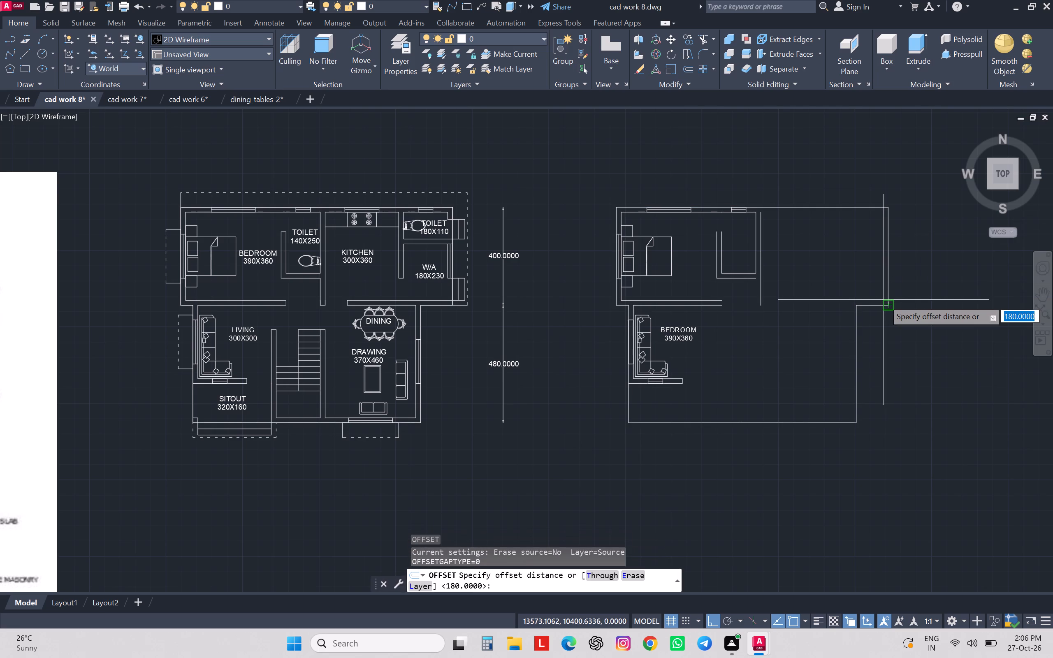
type("20")
key("Return")
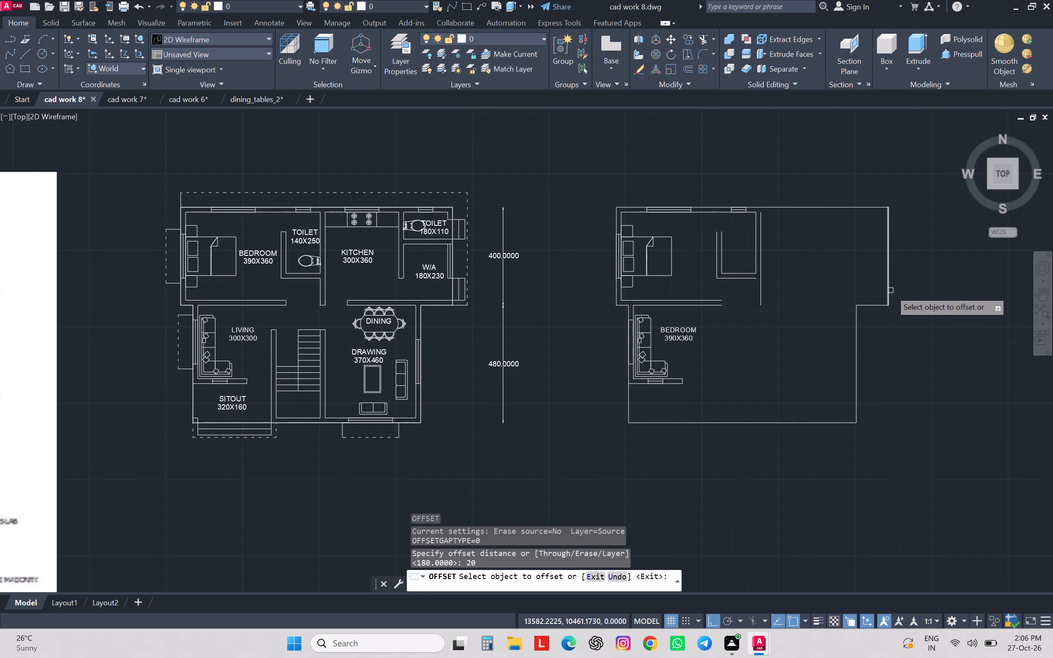
left_click(889, 290)
left_click(797, 293)
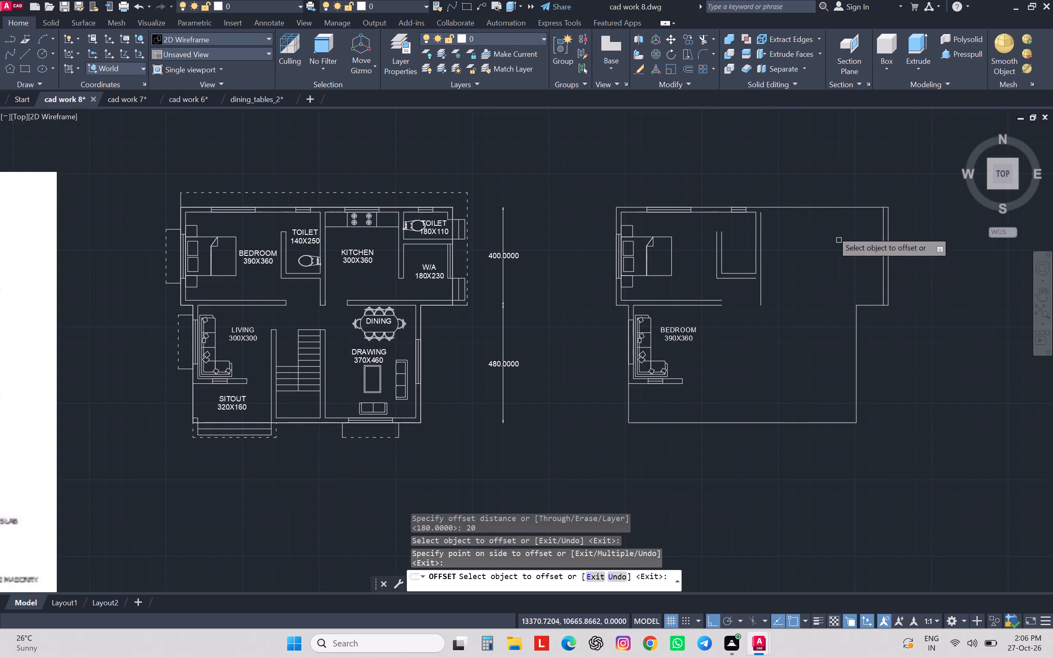
left_click(828, 205)
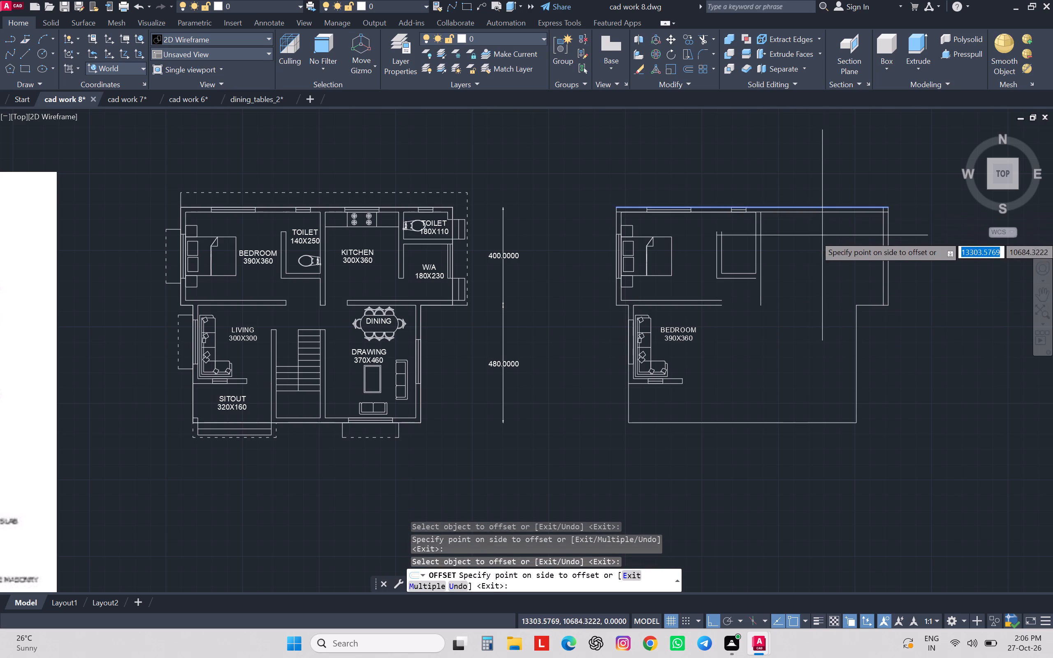
left_click(822, 236)
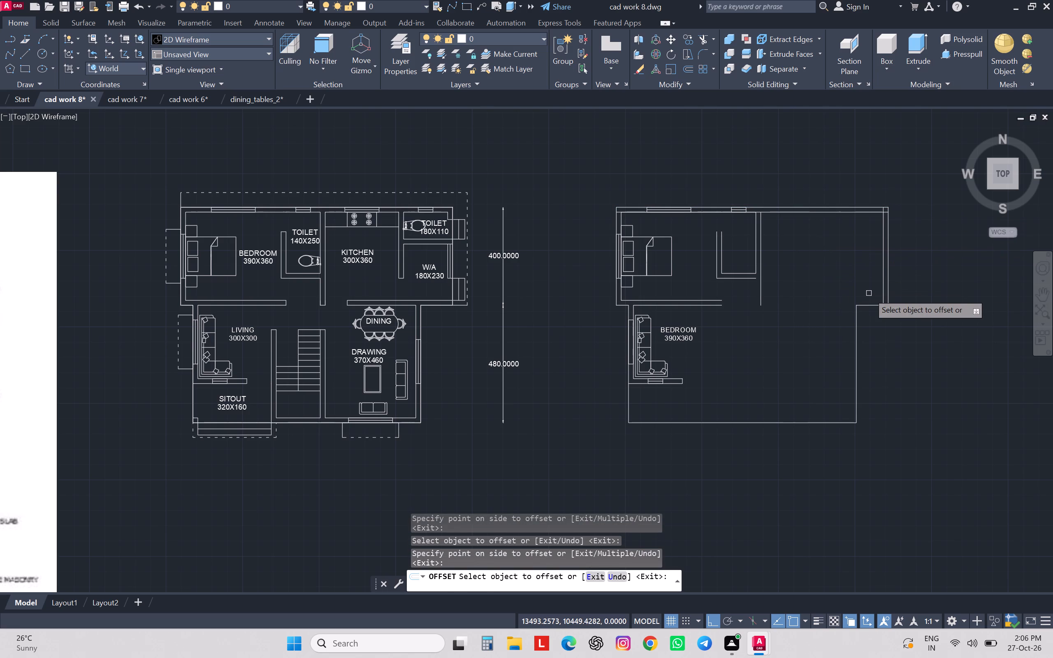
scroll(861, 311, "down", 1)
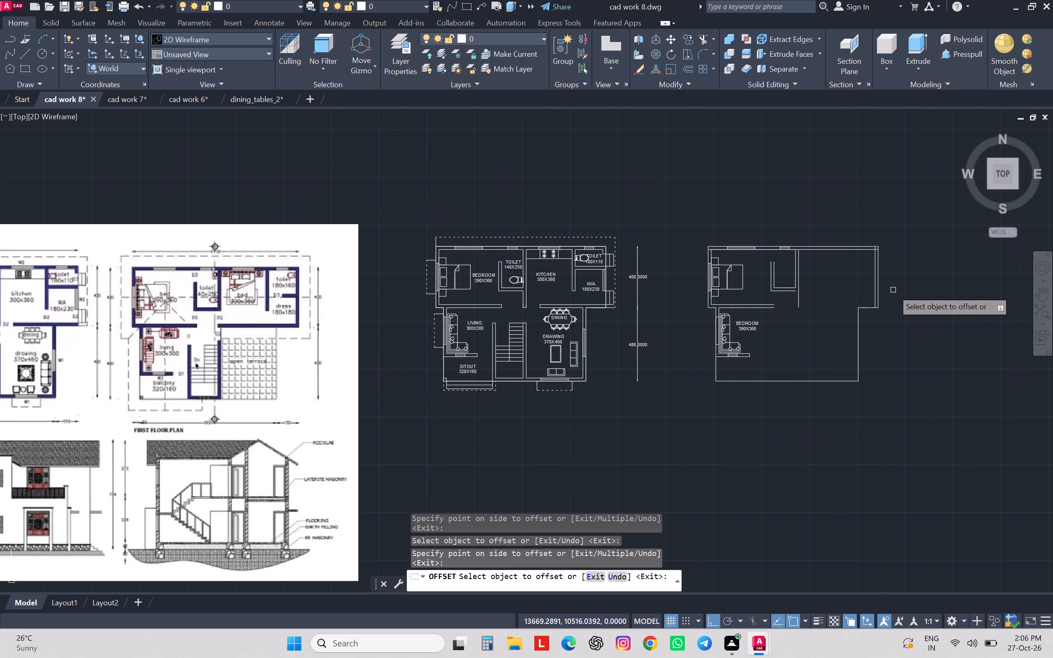
scroll(893, 290, "down", 1)
key("Escape")
key("Escape")
key("Escape")
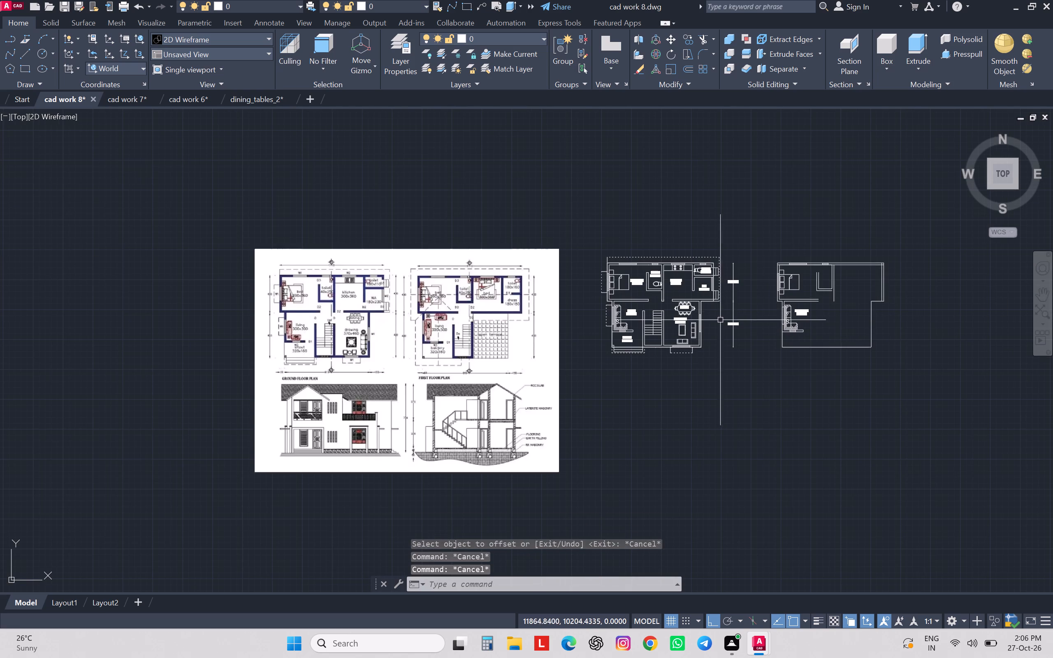
key("Escape")
Copy the ground floor staircase lines and flanking walls to the first floor plan, using the northwest bedrooms' inner northwest corners as matching points.
scroll(651, 312, "up", 3)
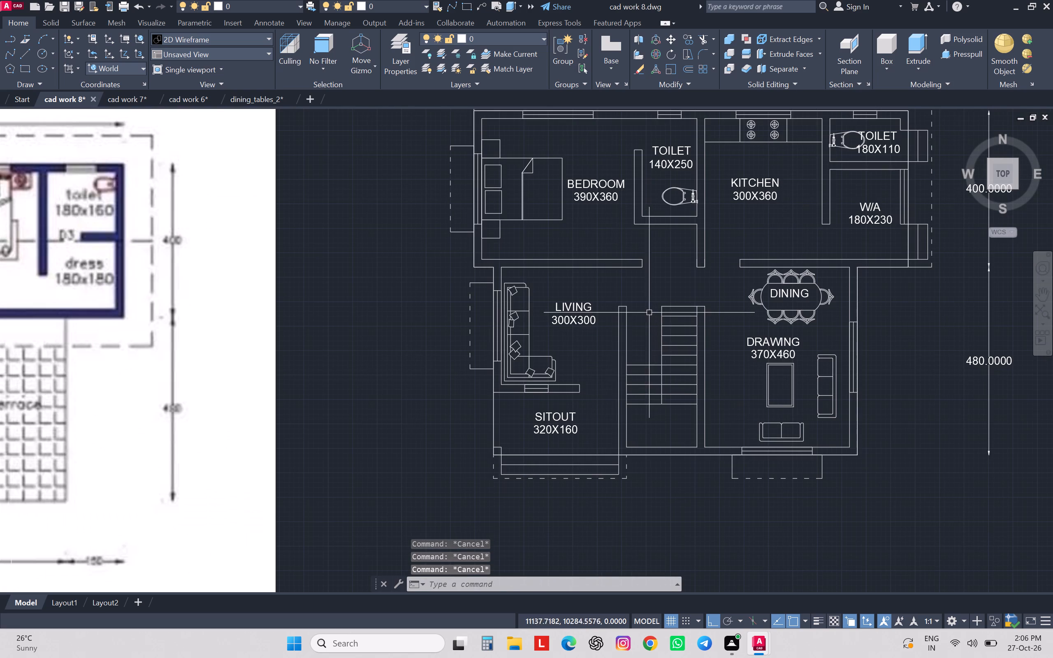
left_click(615, 303)
left_click(709, 343)
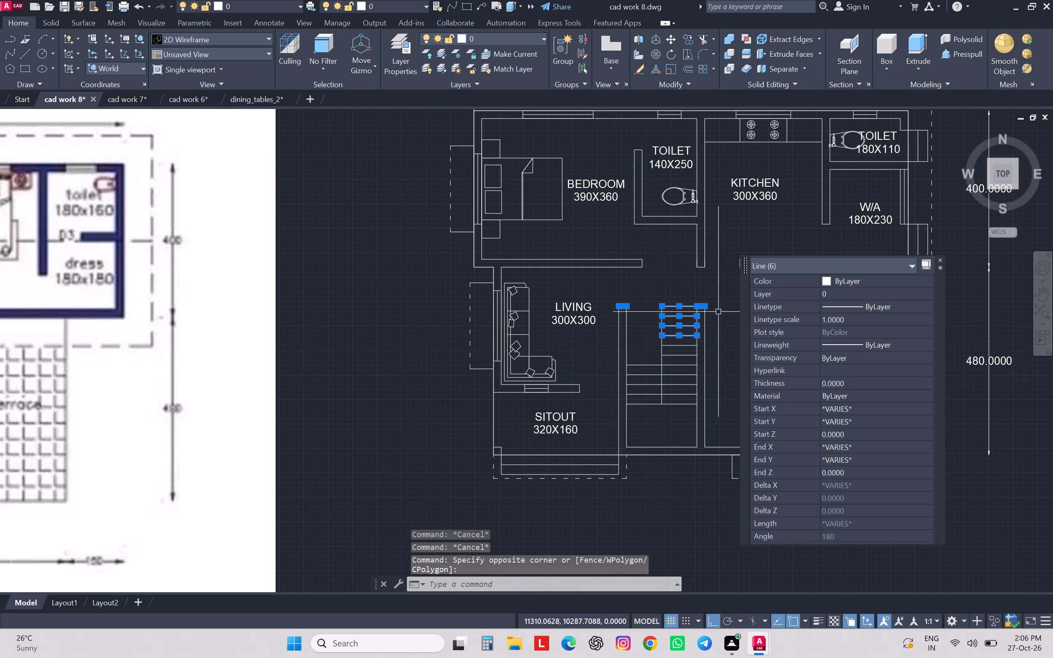
left_click(723, 297)
scroll(708, 317, "down", 1)
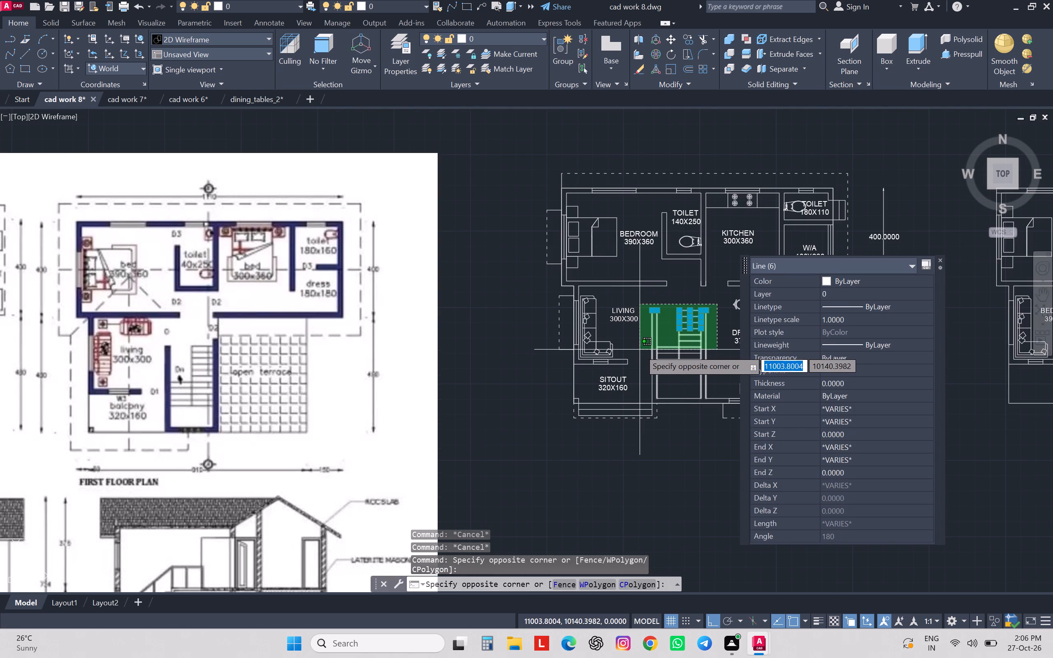
left_click(641, 350)
scroll(649, 325, "down", 1)
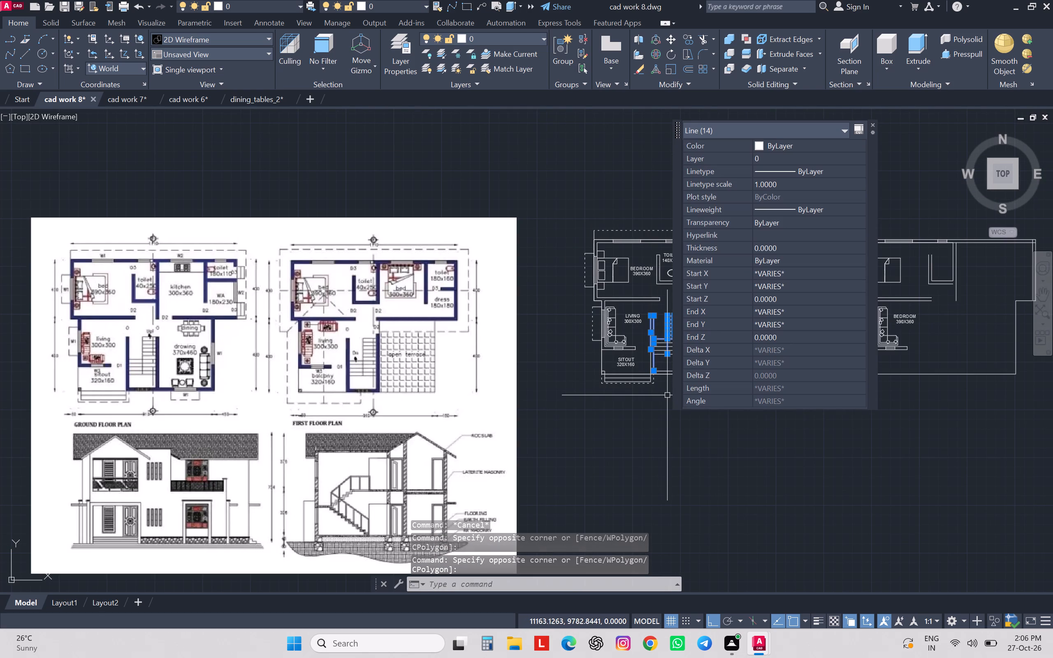
scroll(654, 375, "down", 1)
middle_click_drag(646, 384, 555, 393)
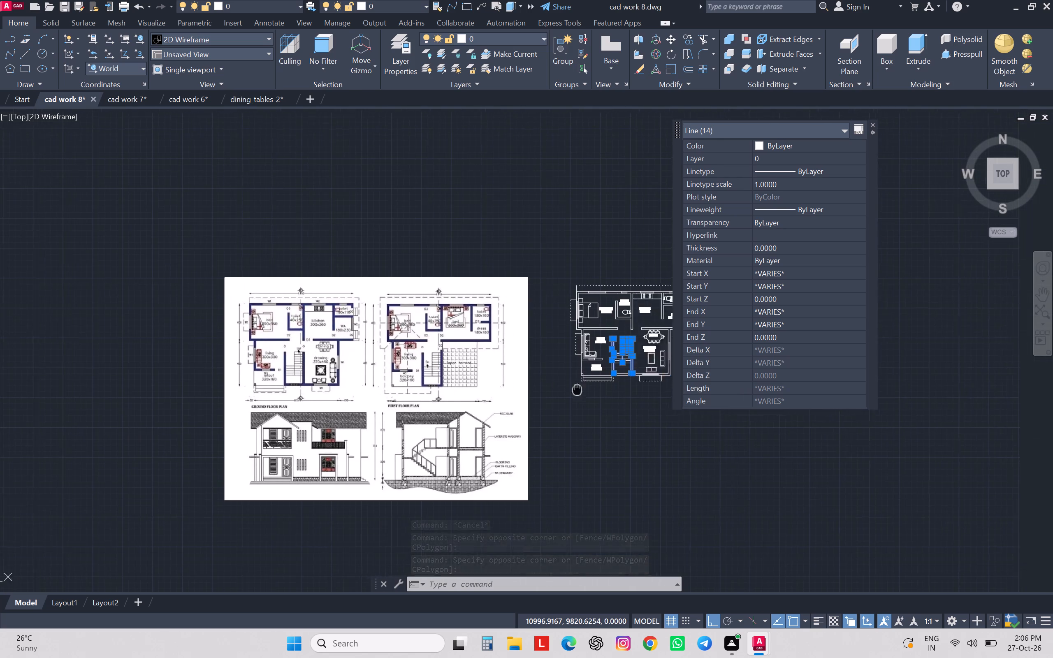
middle_click_drag(555, 393, 530, 394)
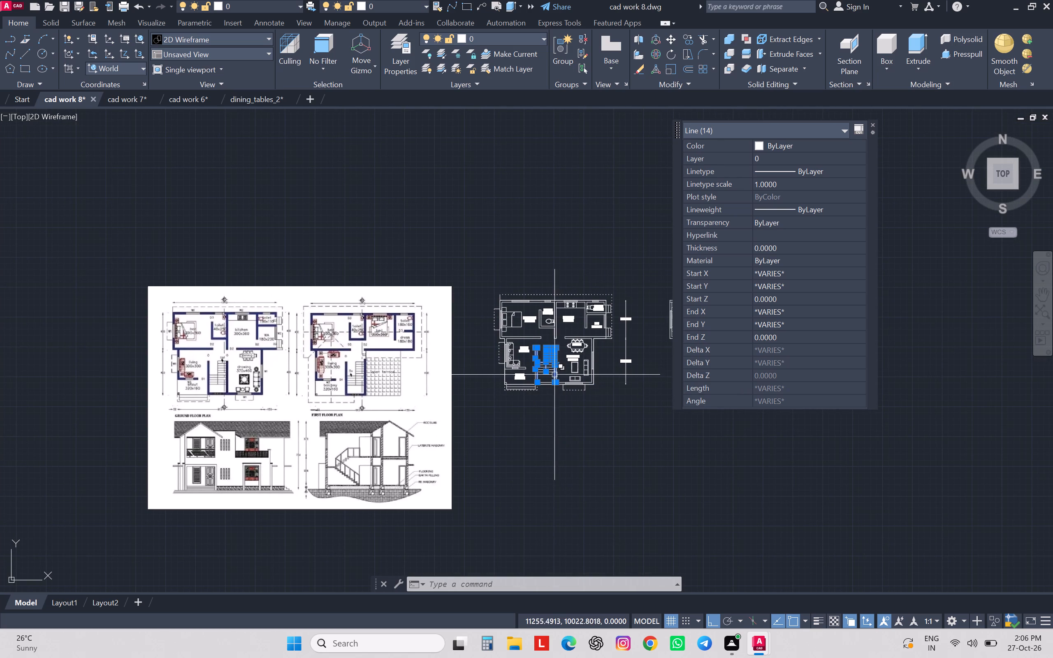
scroll(554, 373, "up", 3)
scroll(554, 373, "down", 1)
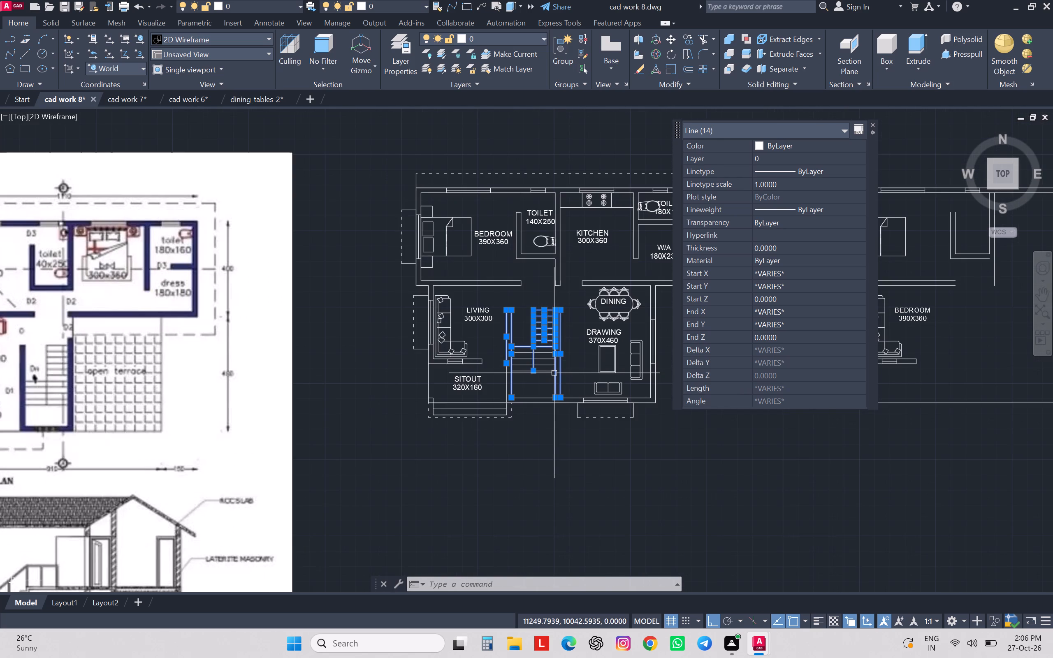
type("CO")
key("Return")
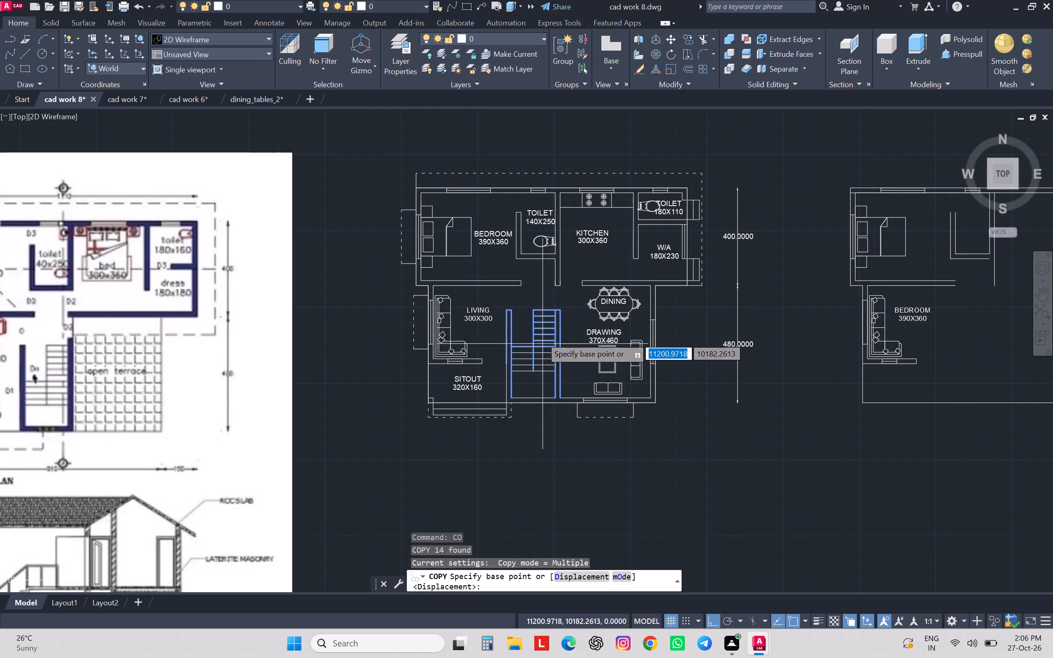
scroll(432, 199, "up", 3)
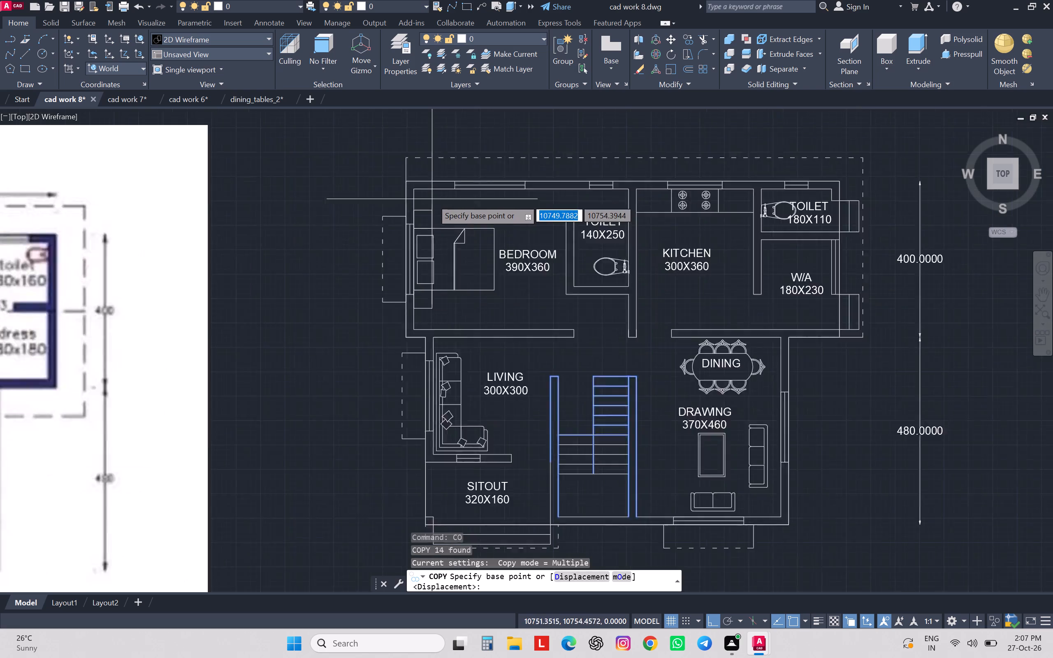
scroll(432, 199, "up", 1)
left_click(355, 157)
scroll(352, 159, "down", 5)
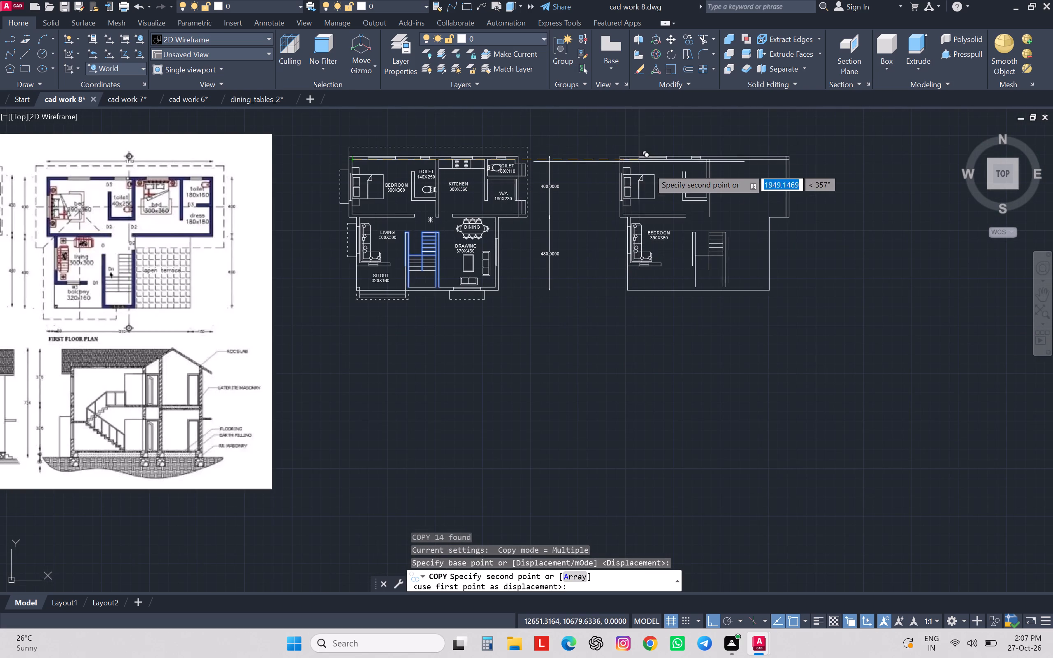
scroll(638, 163, "up", 3)
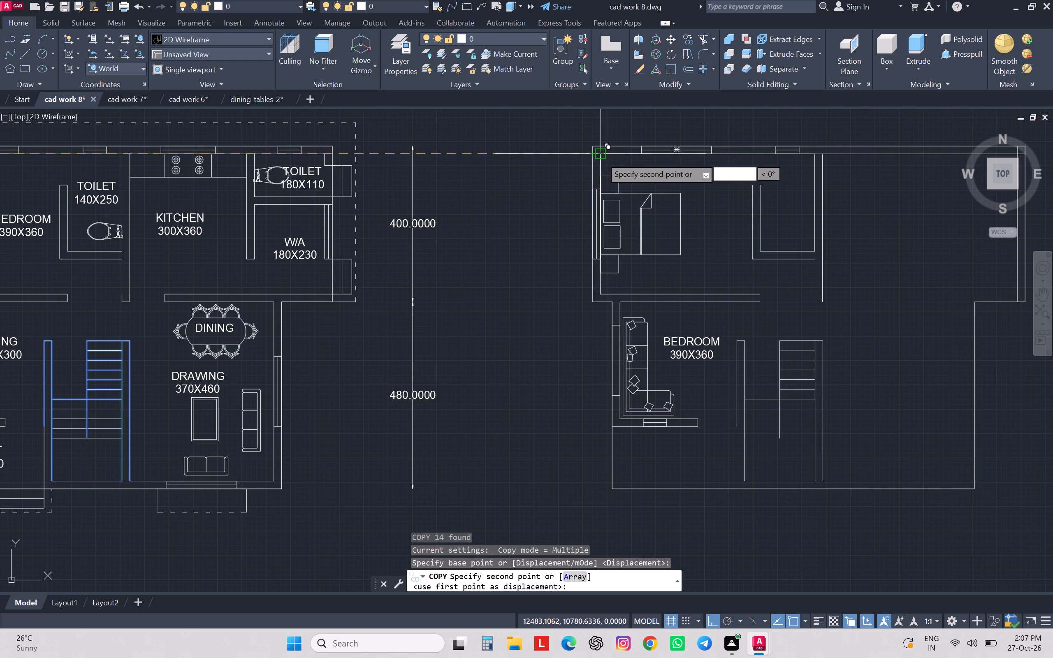
scroll(601, 158, "up", 4)
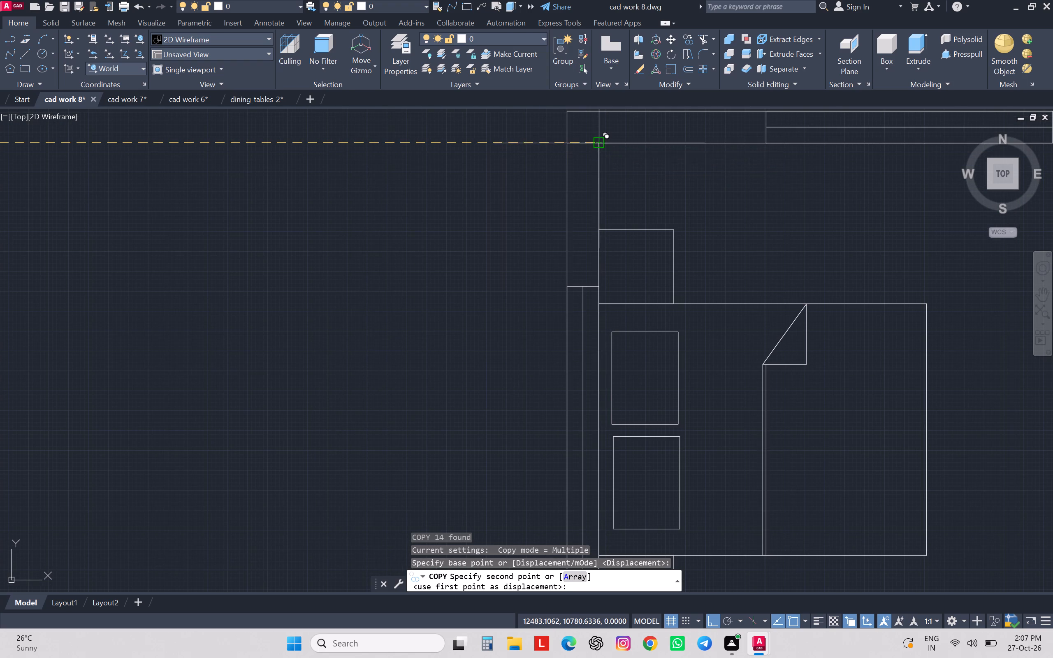
left_click(600, 141)
scroll(600, 141, "down", 4)
key("Escape")
key("Escape")
key("Escape")
key("Escape")
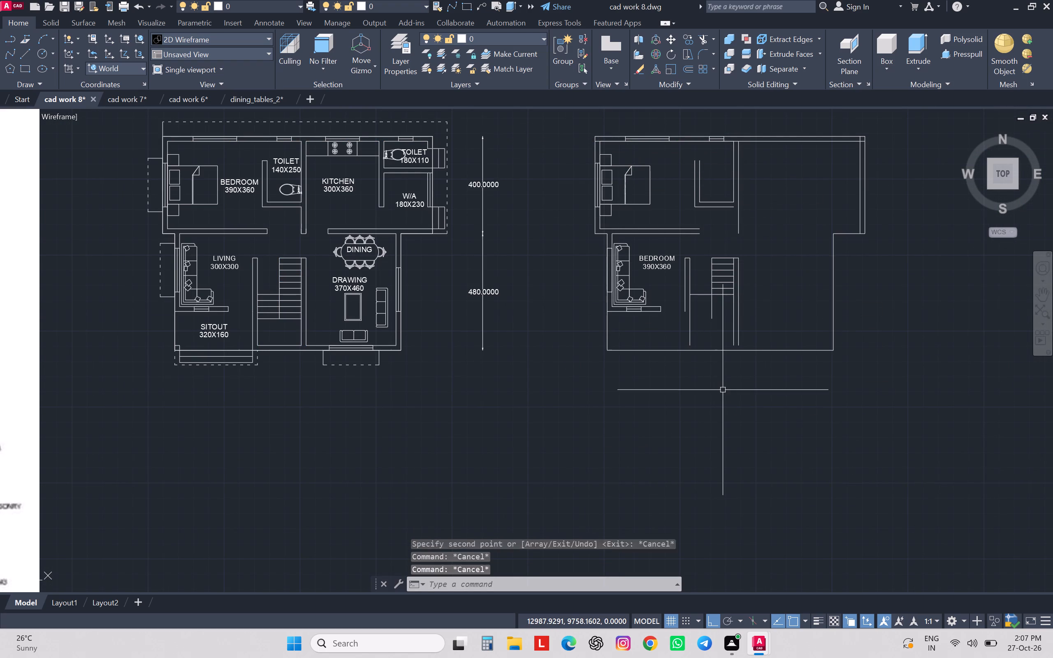
key("Escape")
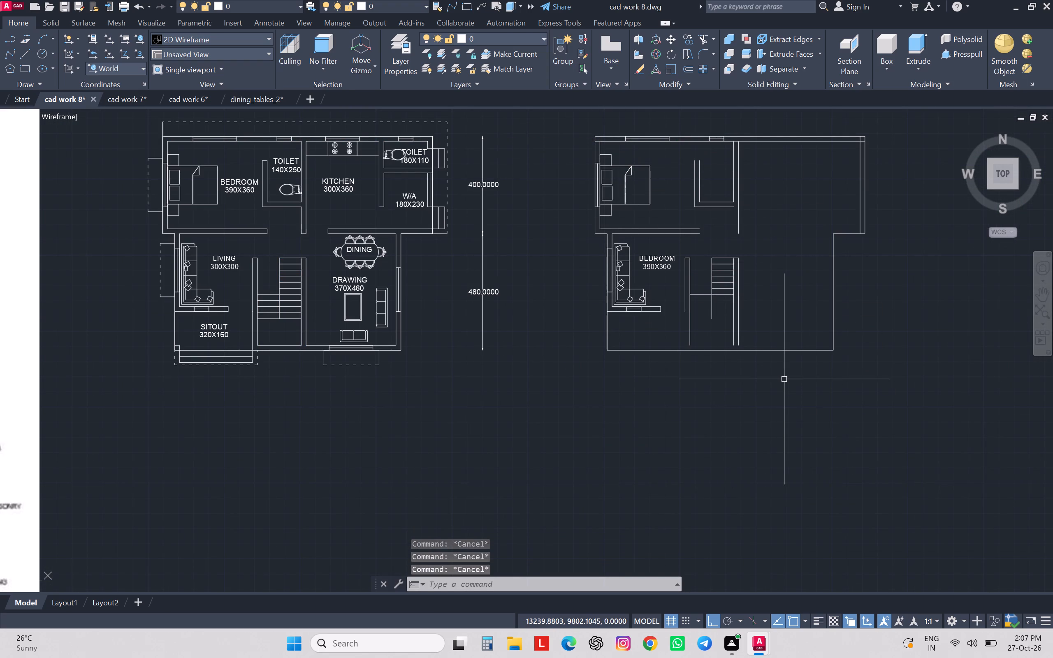
Offset the first floor plan's upper inner east wall line westward by 180.
scroll(794, 332, "down", 2)
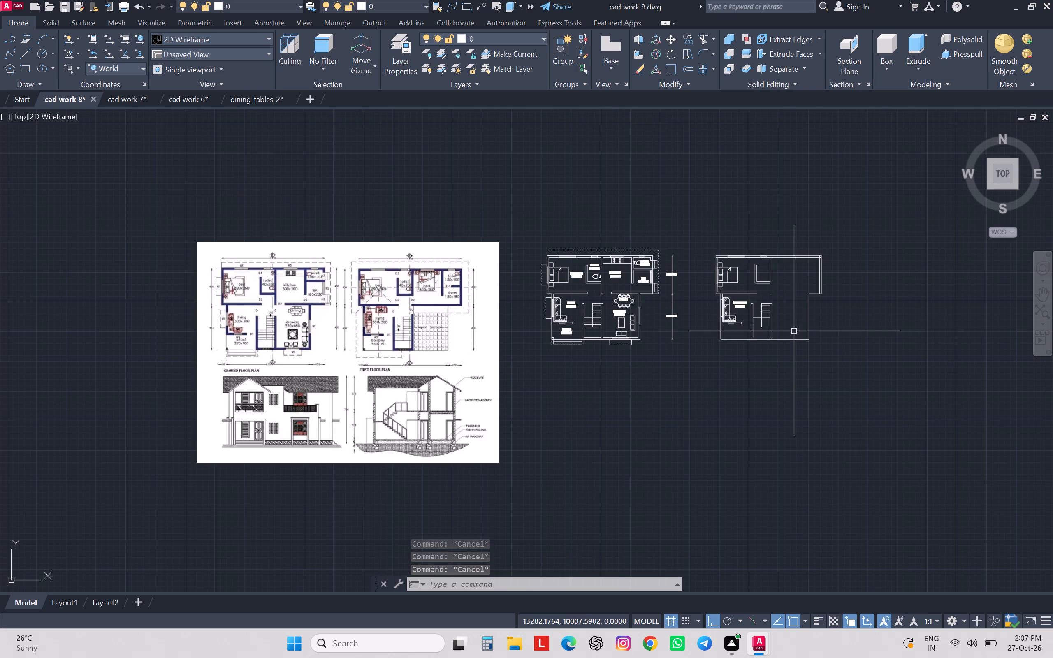
scroll(837, 267, "up", 2)
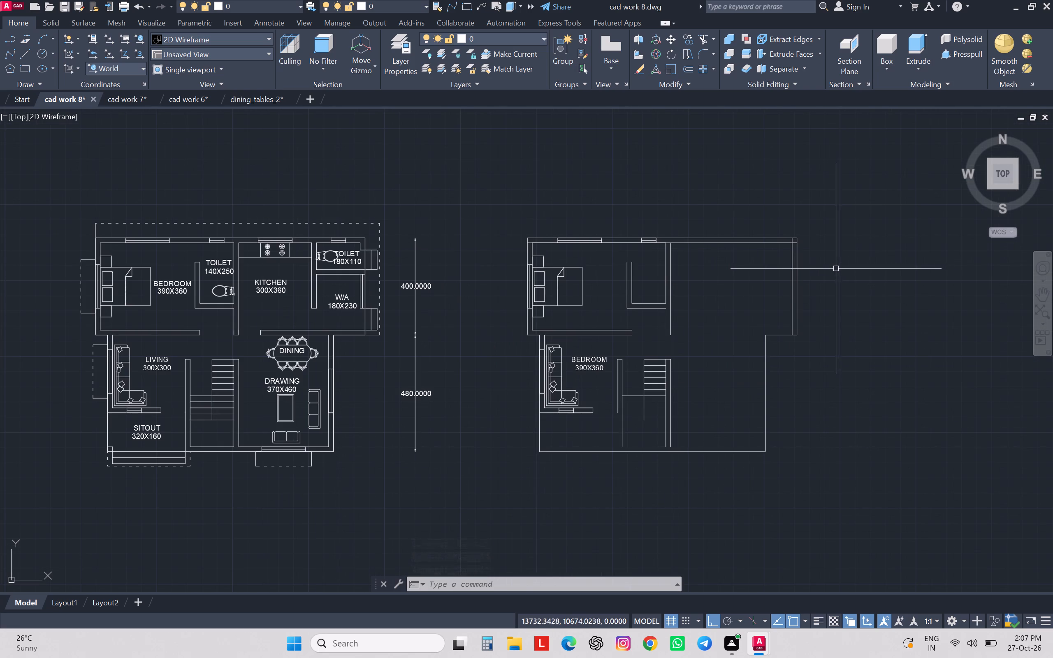
scroll(805, 303, "down", 1)
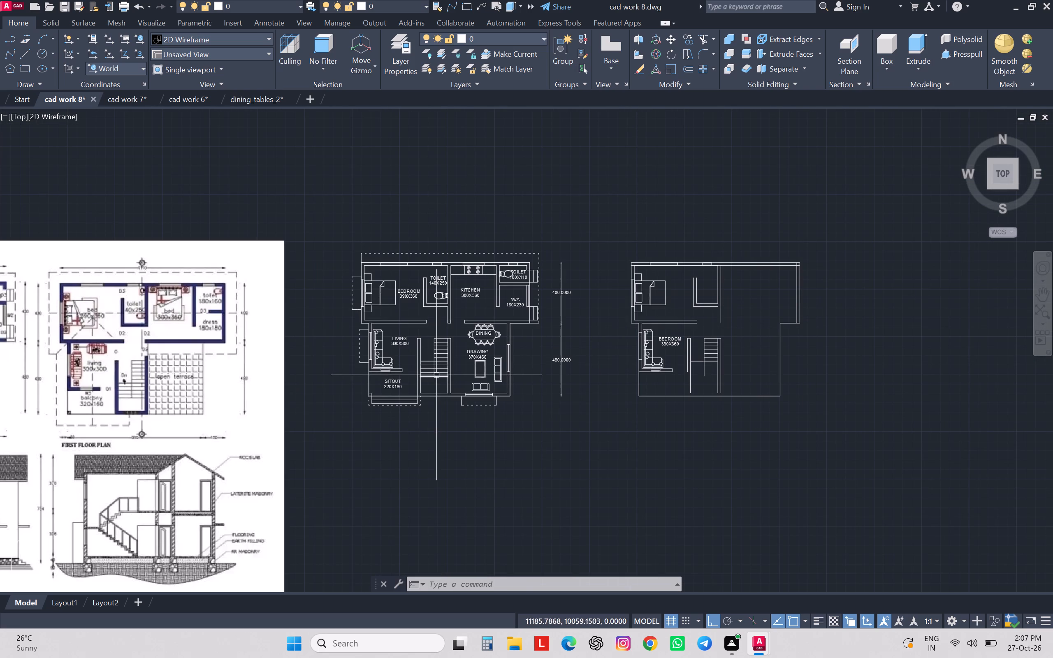
key("Escape")
key("Escape")
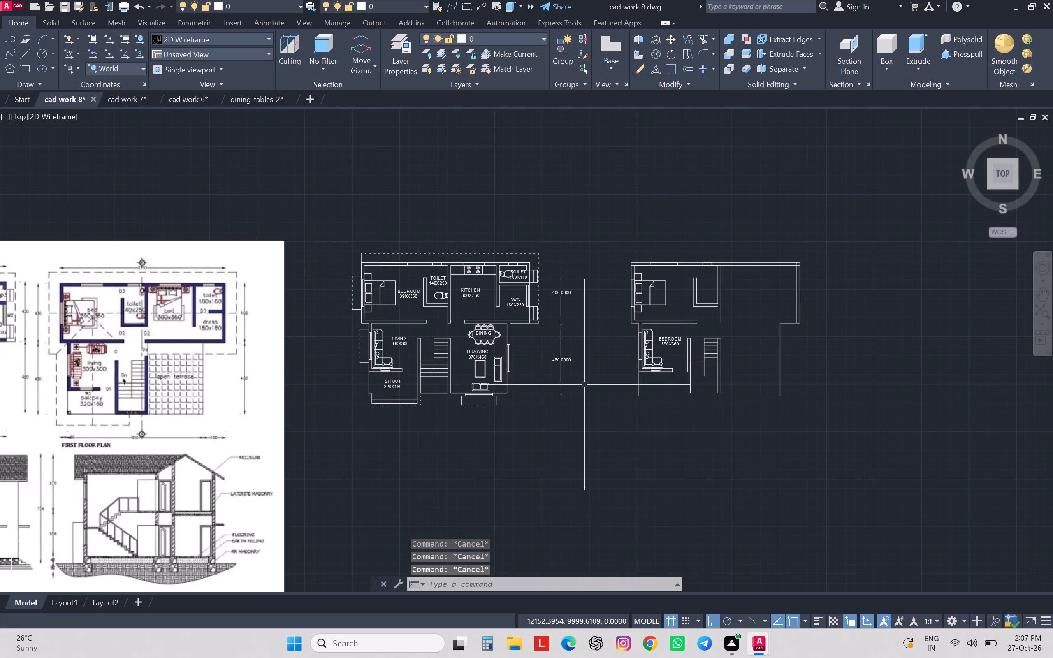
key("Escape")
key("Escape")
type("OO")
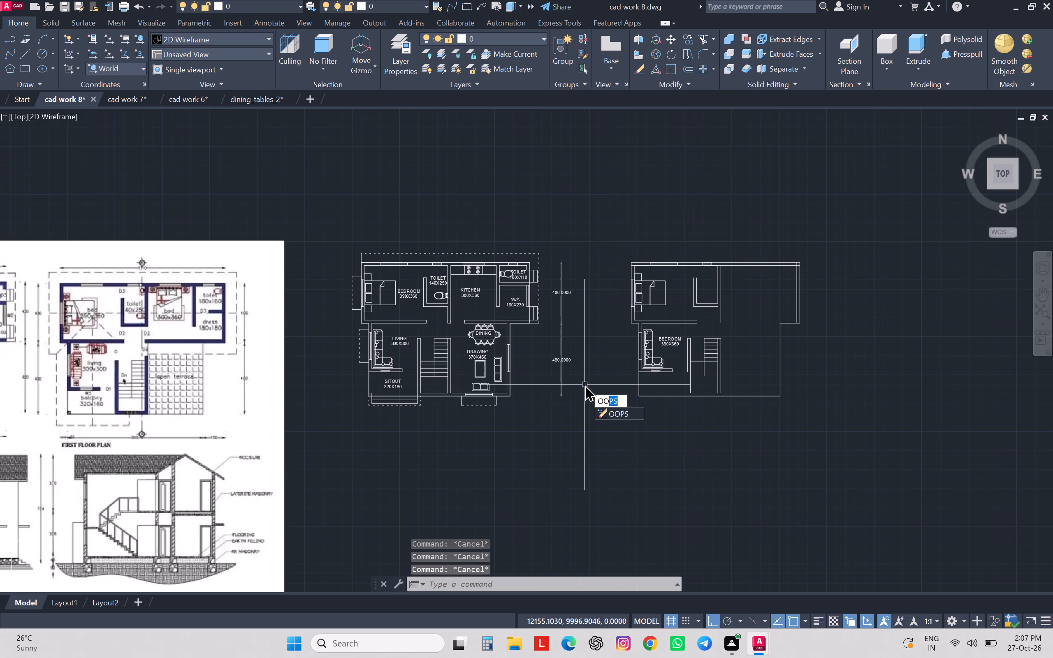
key("BackSpace")
key("BackSpace")
key("BackSpace")
key("o")
key("Return")
type("180")
key("Return")
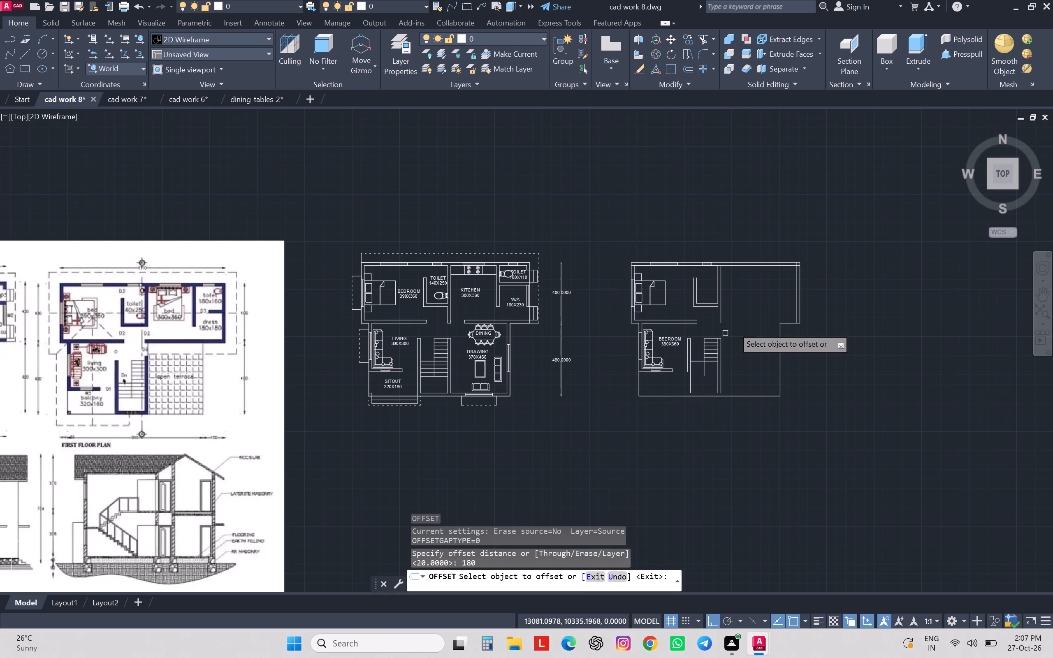
scroll(801, 303, "up", 1)
left_click(793, 301)
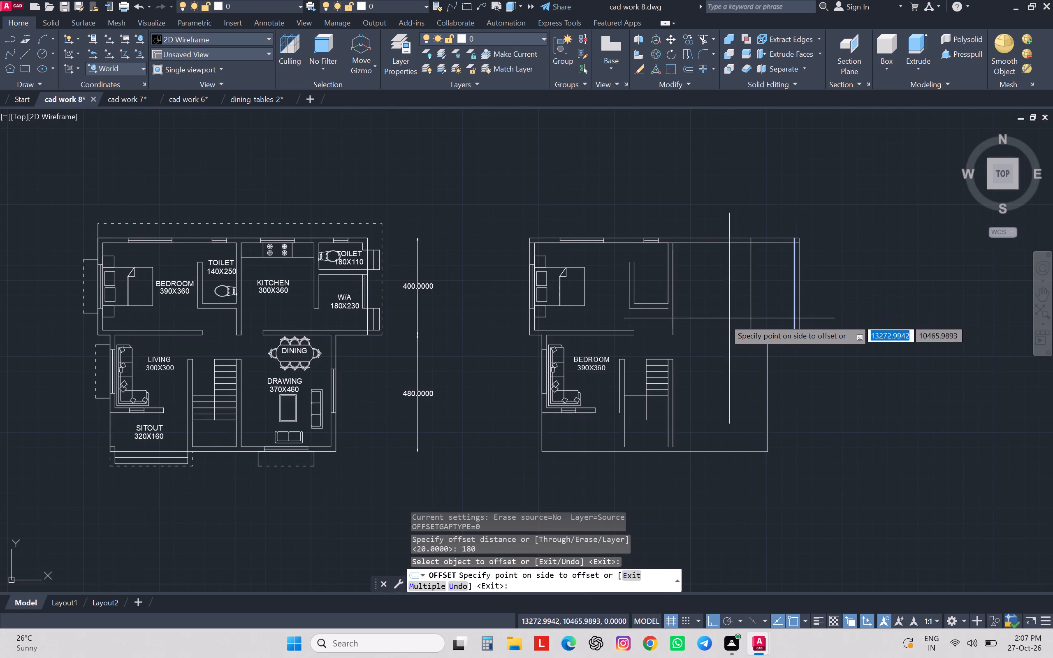
left_click(712, 322)
key("Escape")
key("Escape")
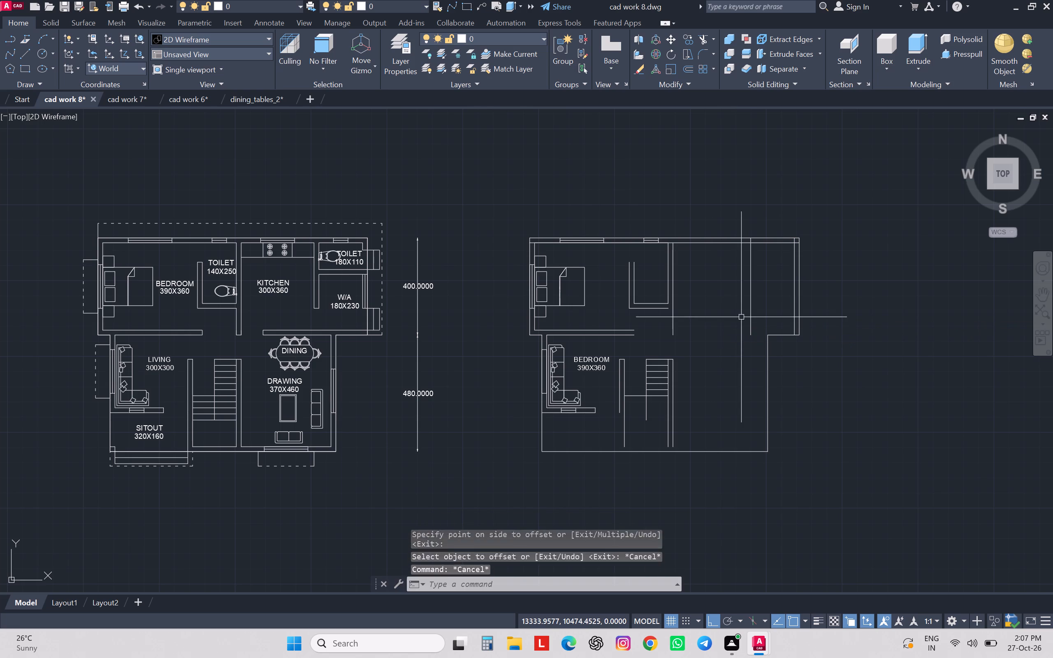
Offset the new partition line in the first floor plan's northeast area westward by 20 to form the wall thickness.
key("Escape")
key("Escape")
key("Escape")
key("o")
key("Return")
type("20")
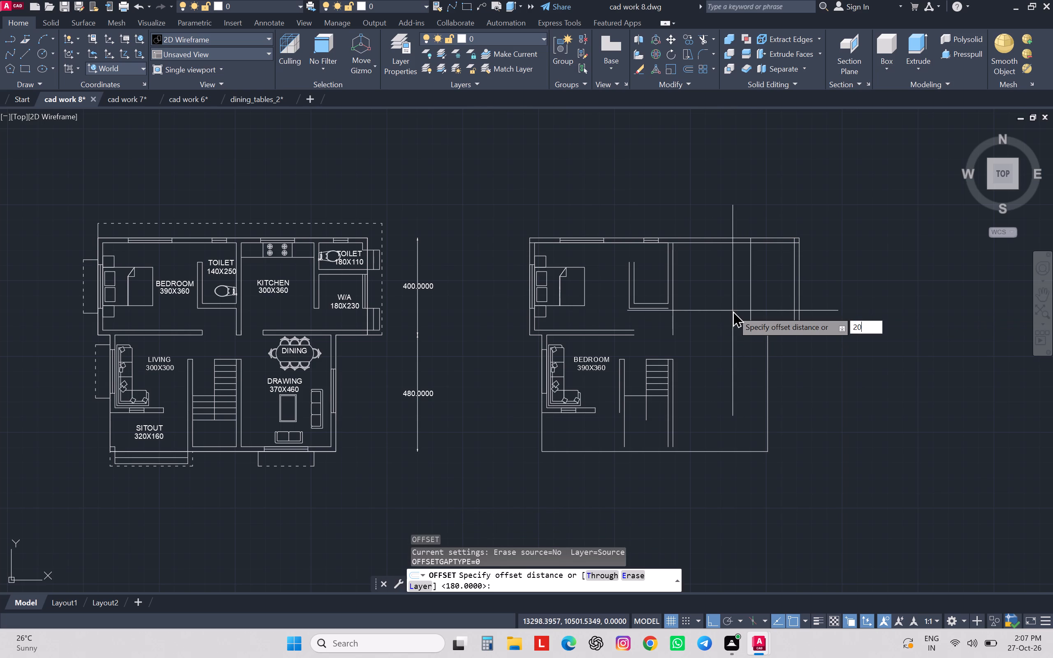
key("Return")
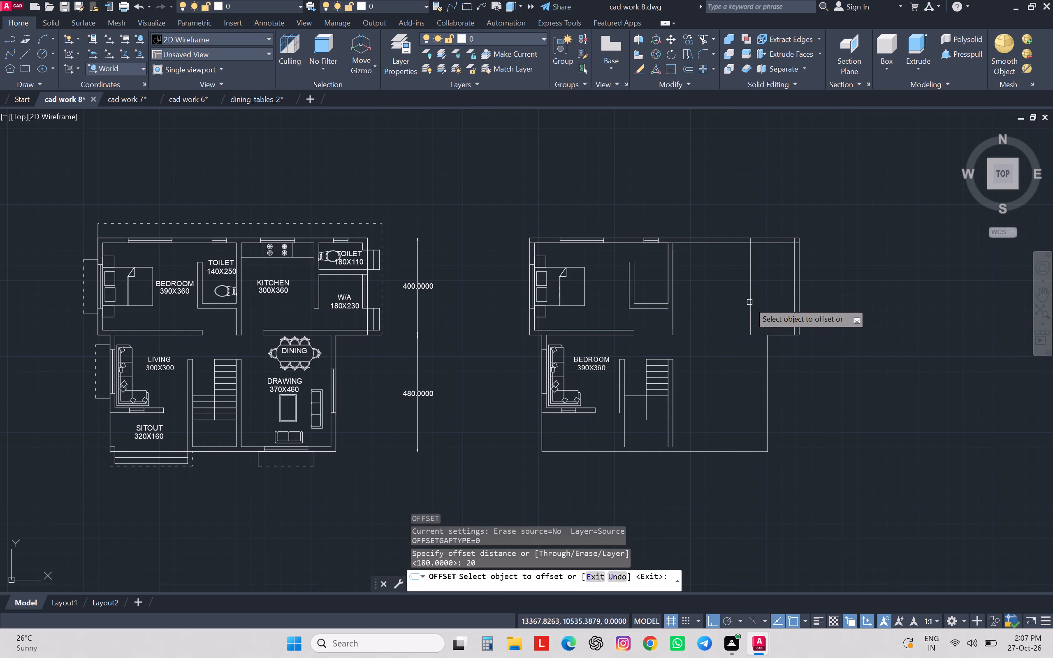
left_click(749, 302)
left_click(715, 317)
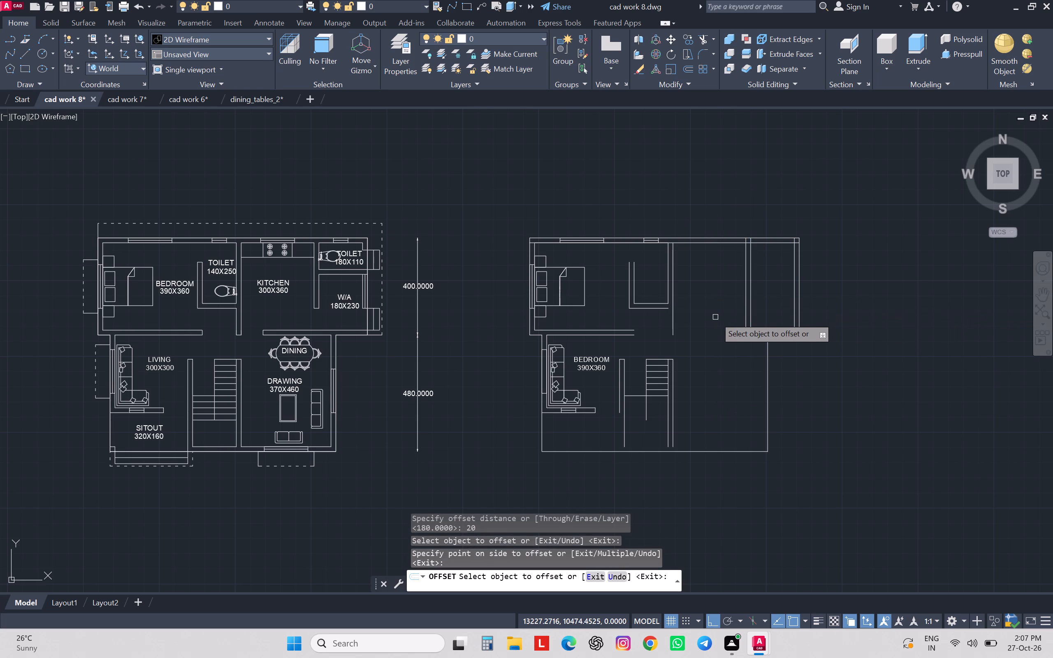
scroll(715, 317, "down", 1)
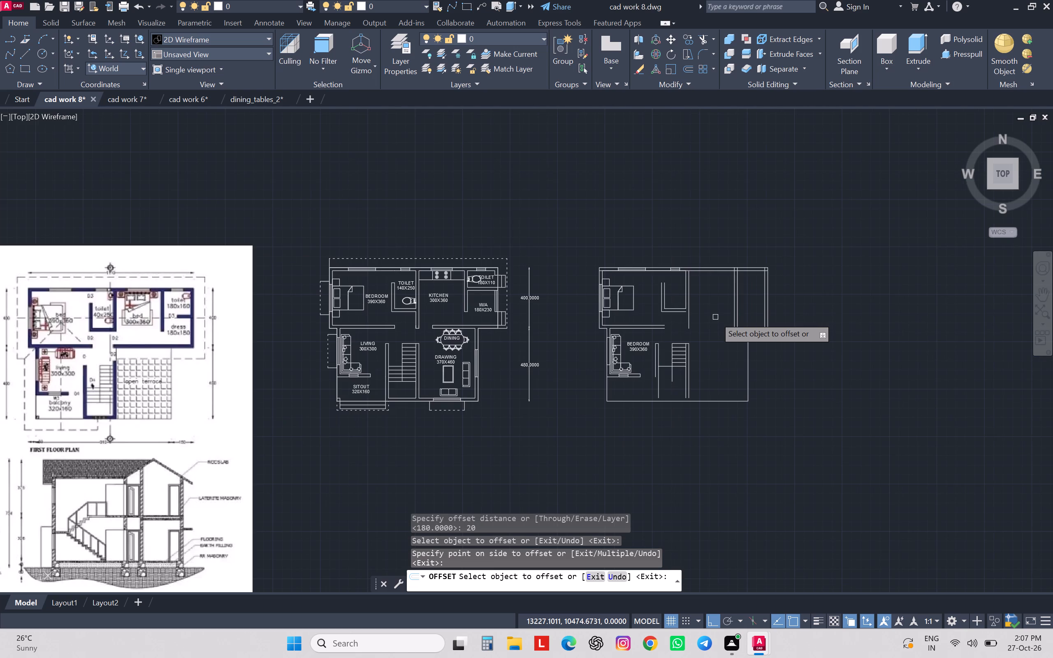
key("Escape")
key("Escape")
key("Escape")
key("Escape")
Measure the clear width of the first floor's north middle bedroom along its inner north wall.
key("d")
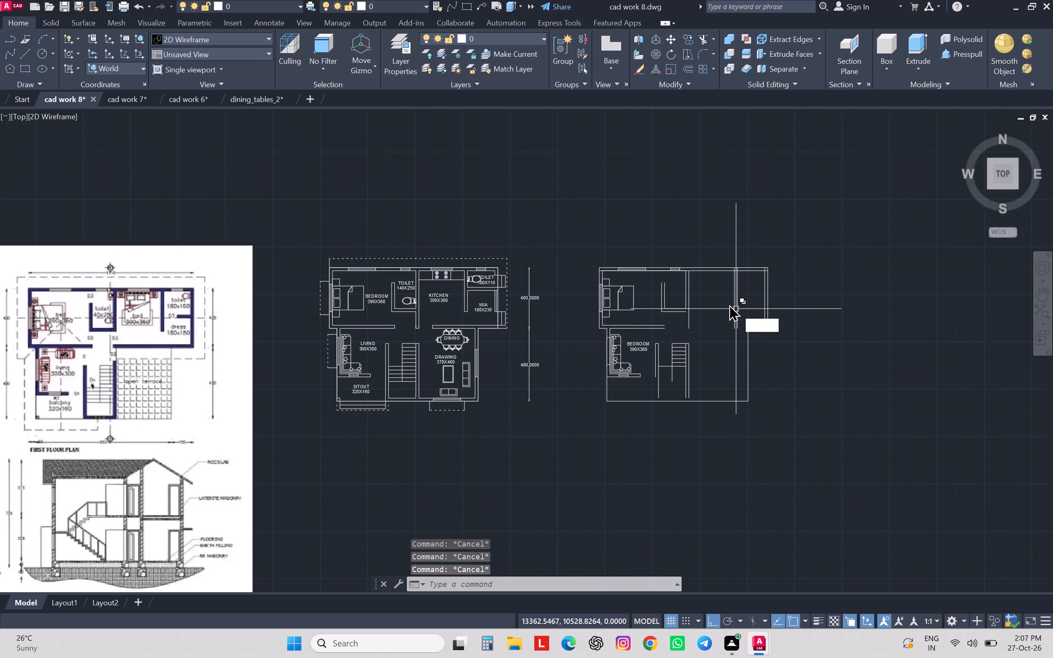
key("a")
key("Return")
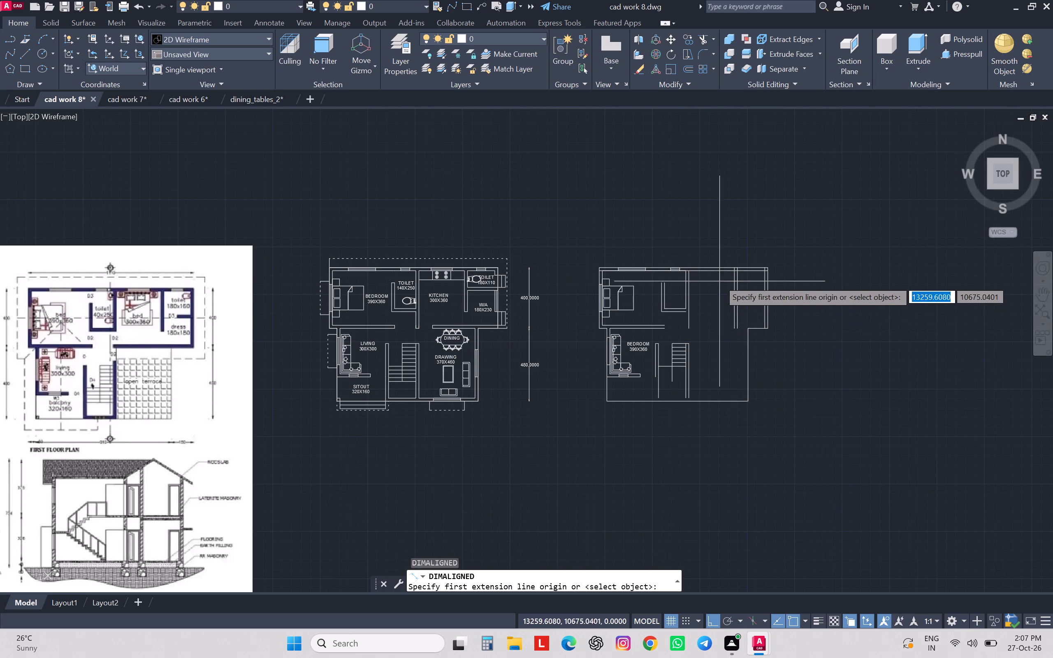
scroll(718, 277, "up", 3)
left_click(598, 253)
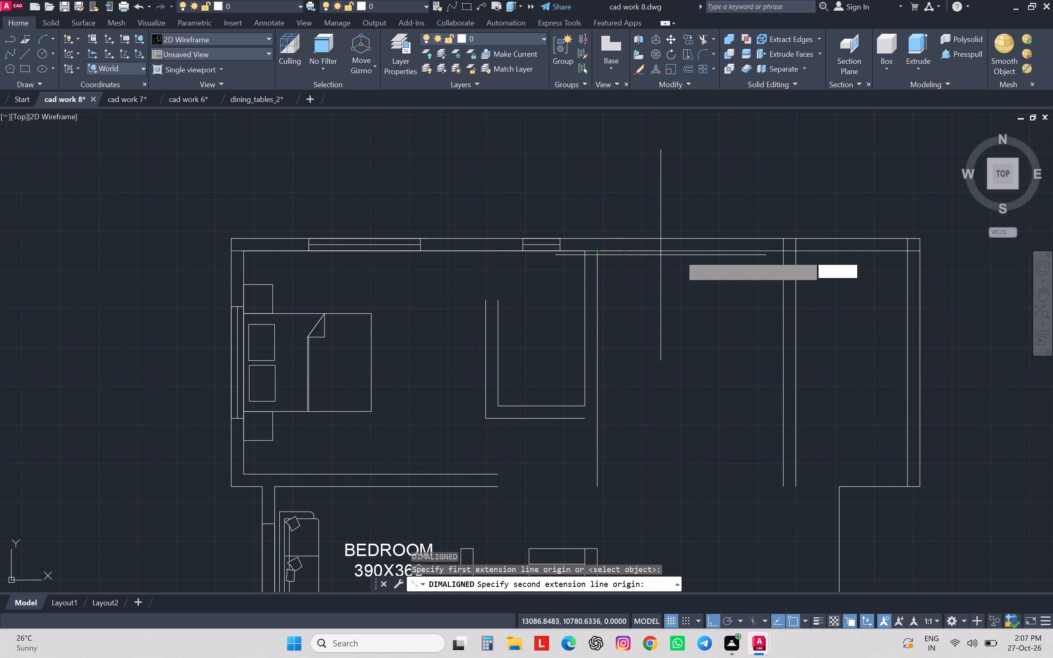
left_click(783, 254)
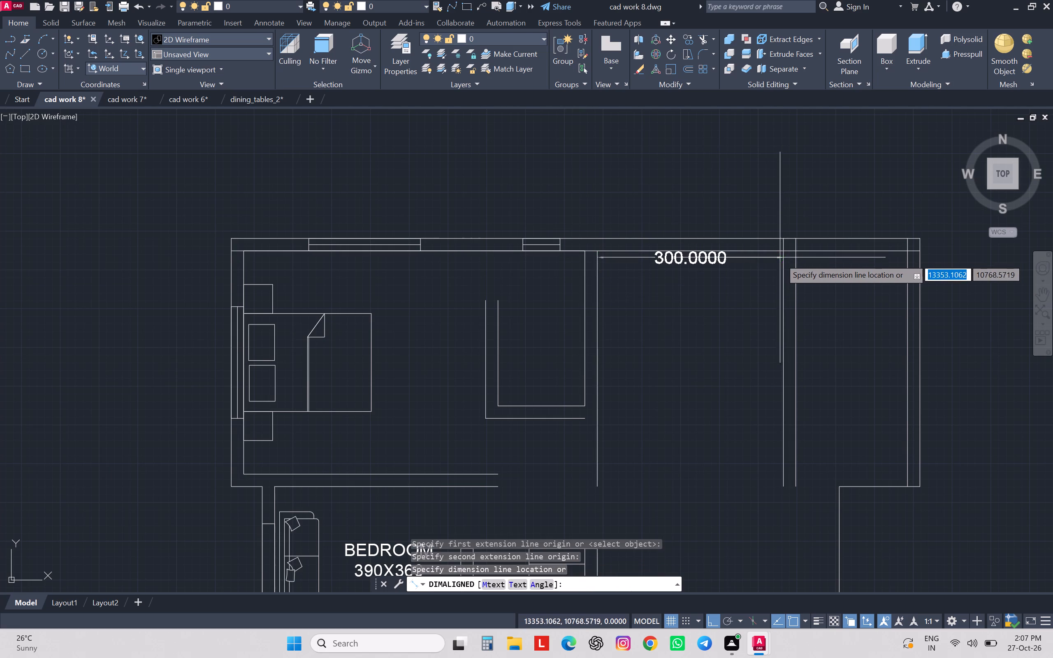
key("Escape")
Extend the outer south wall line of the first floor's northeast rooms westward to the toilet's east wall line.
scroll(777, 257, "down", 2)
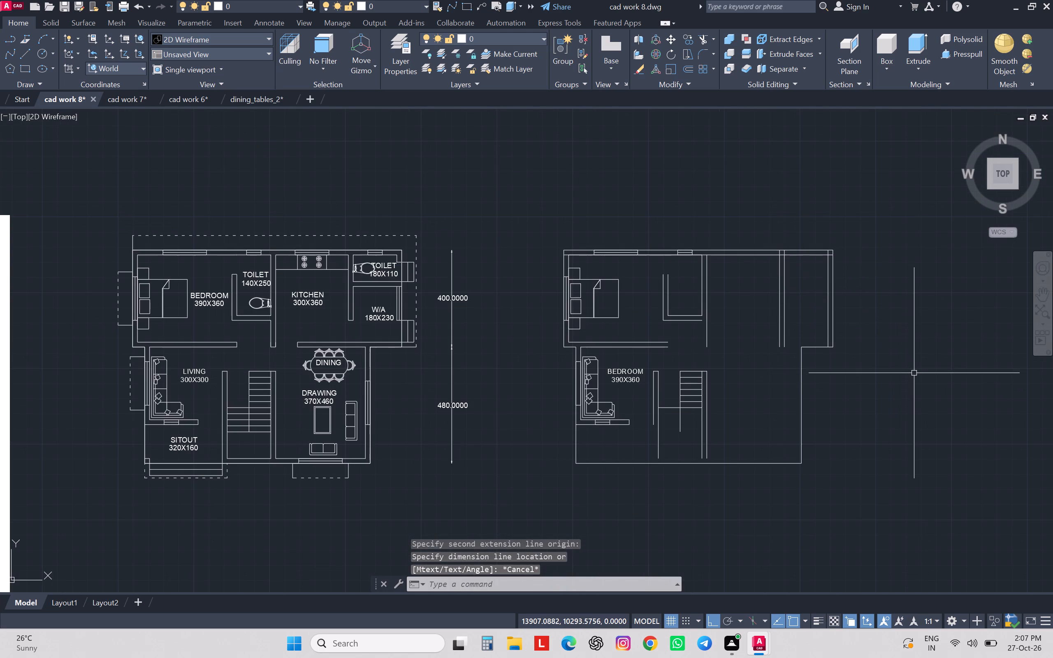
scroll(914, 373, "down", 2)
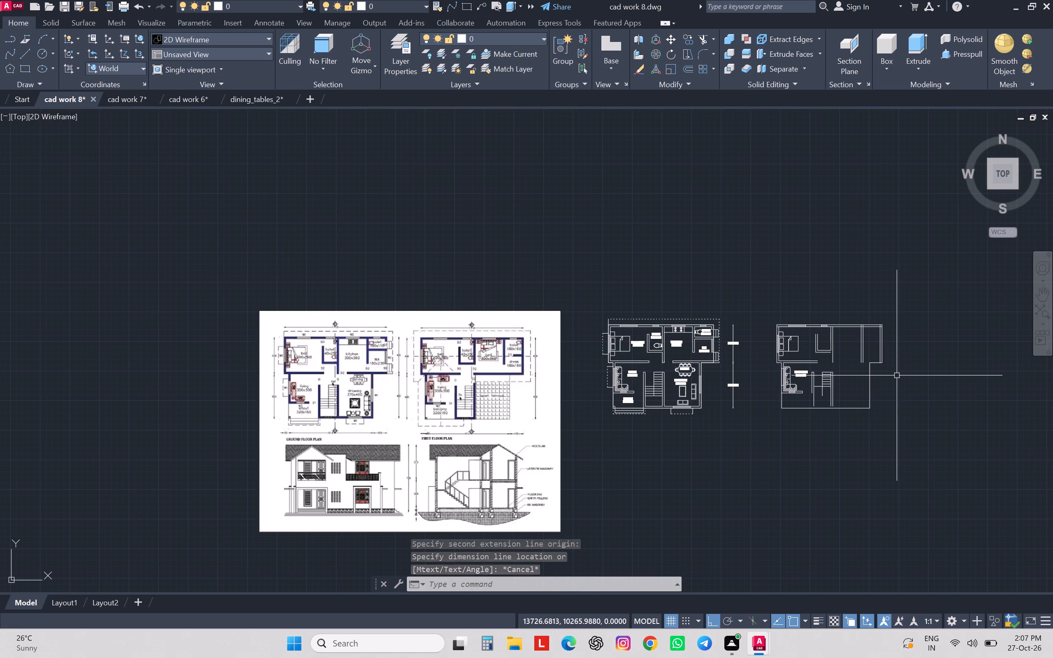
scroll(897, 375, "up", 2)
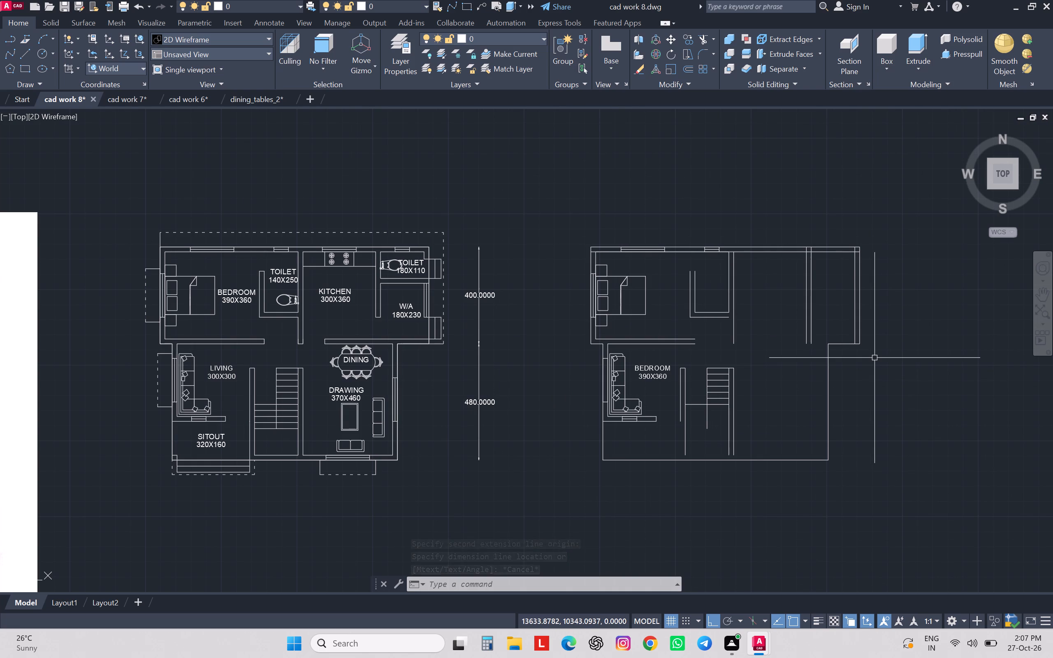
scroll(874, 358, "down", 1)
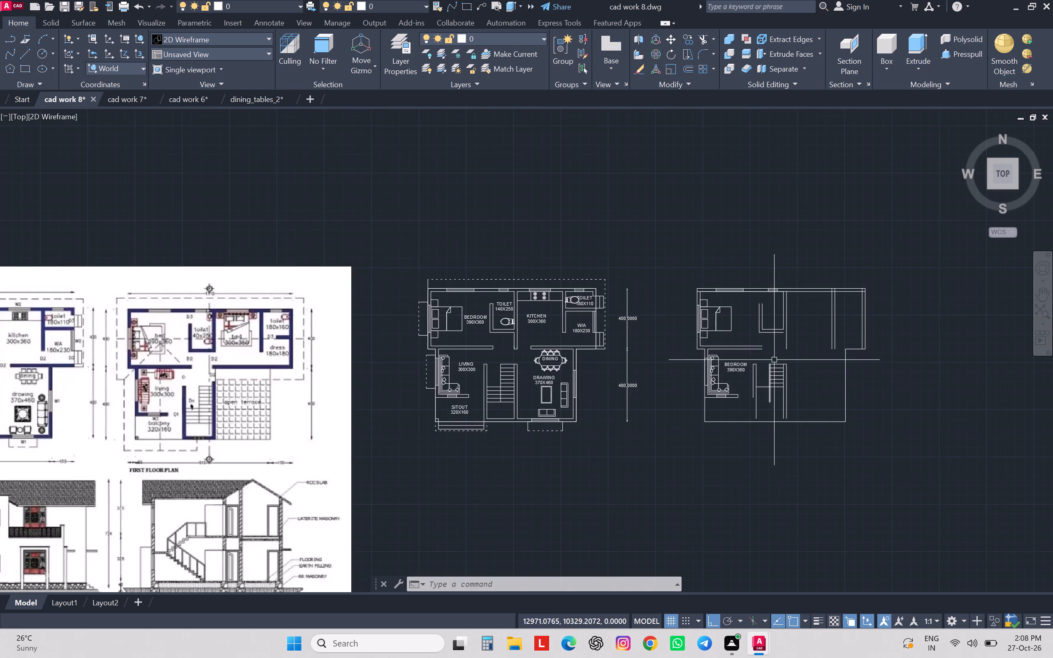
key("Escape")
key("Escape")
key("Escape")
key("Escape")
type("EX")
key("Return")
scroll(851, 355, "up", 1)
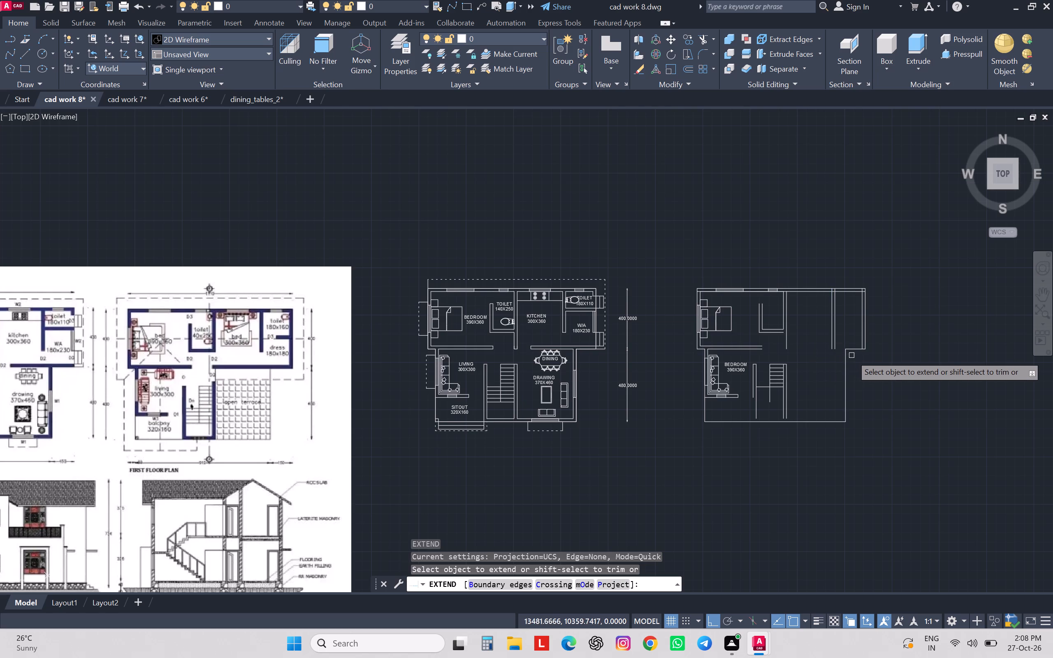
left_click(857, 345)
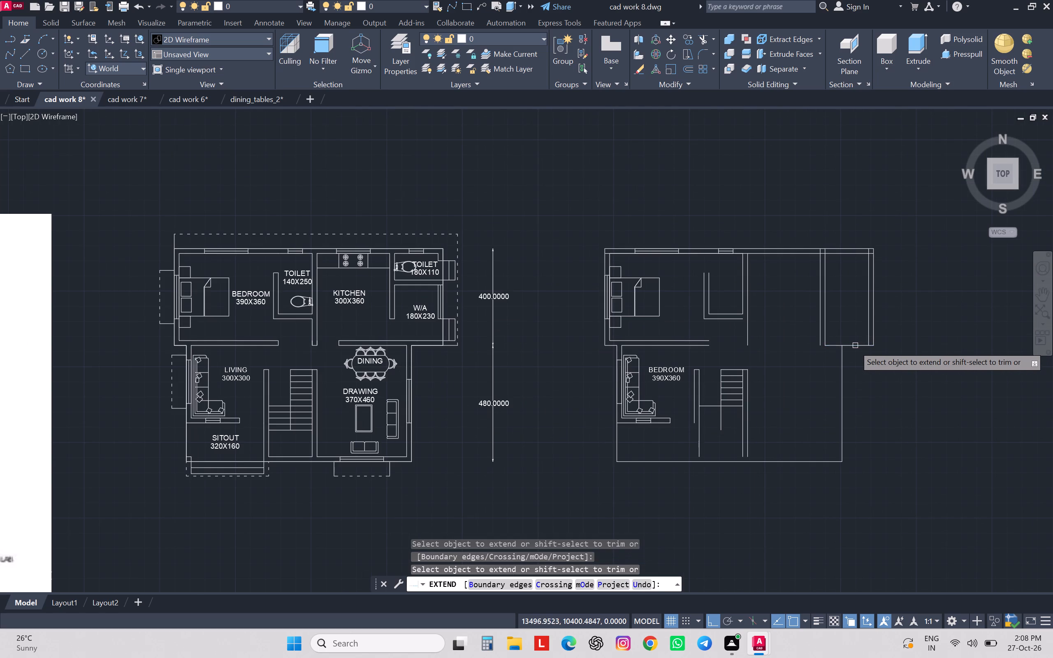
left_click(840, 345)
left_click(834, 345)
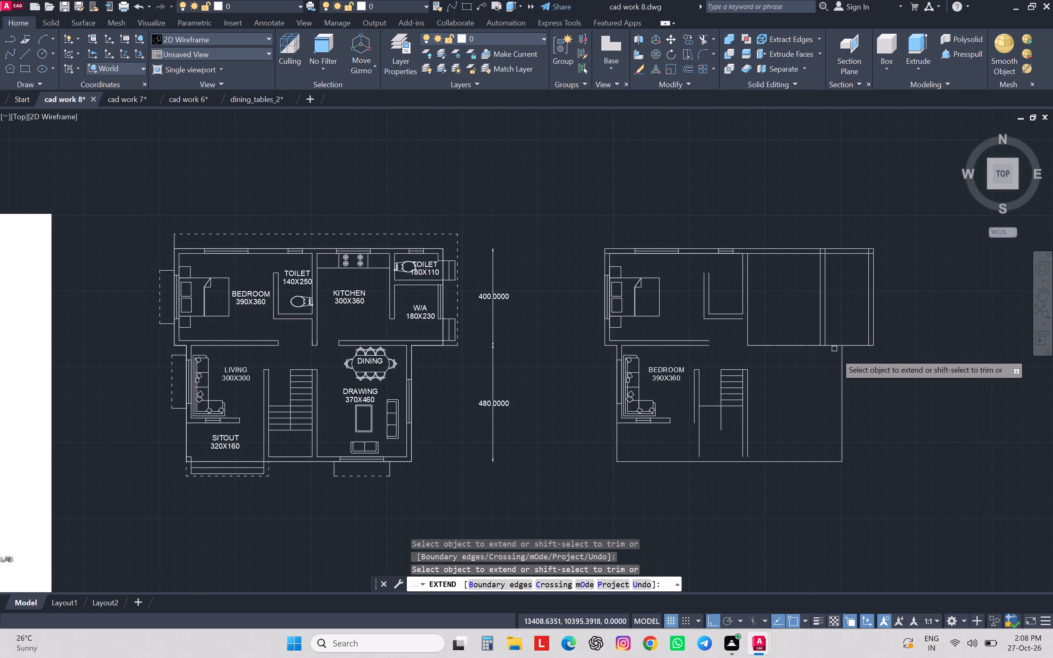
key("Escape")
key("Escape")
key("Escape")
key("Escape")
Trim the inner north wall line between the new partition lines, the partition lines inside the north wall, and the northeast inner corner's overshoots.
scroll(907, 386, "down", 1)
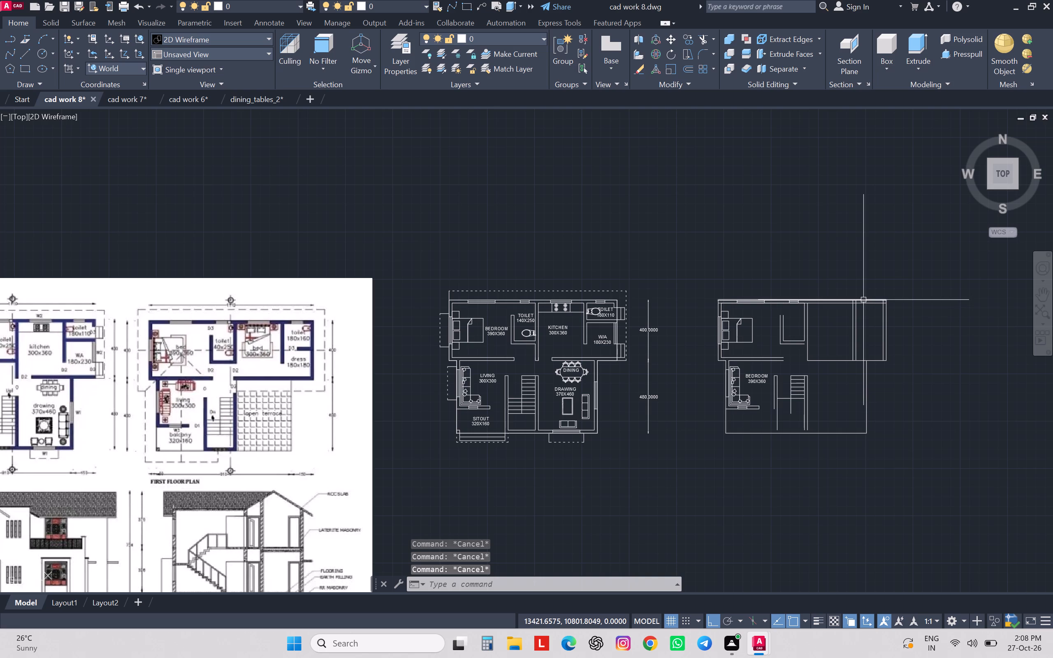
scroll(863, 300, "up", 1)
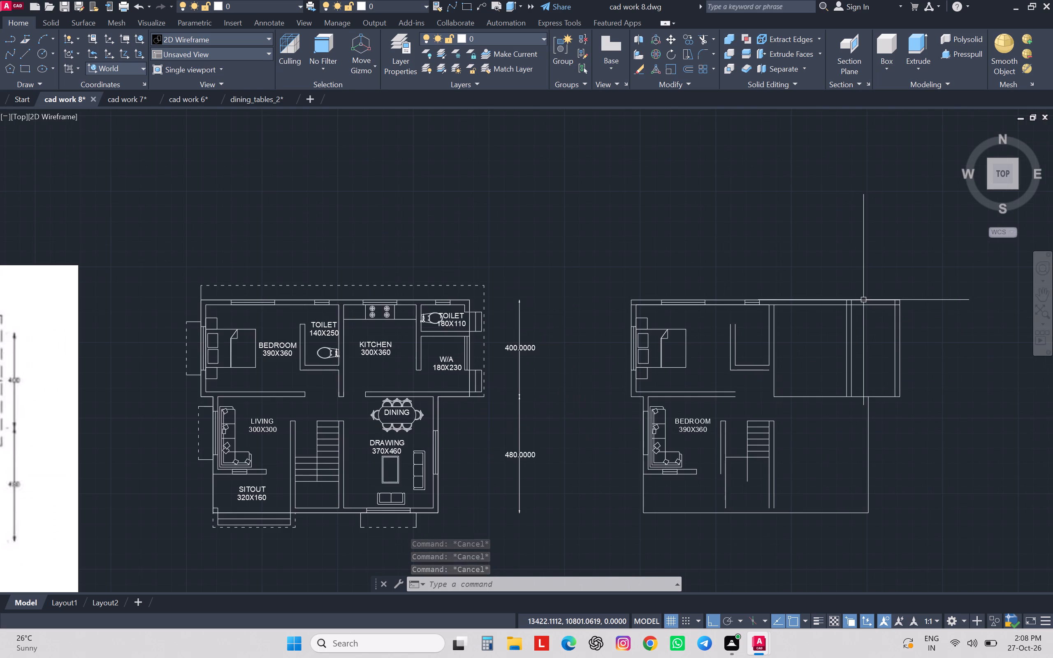
key("Escape")
key("Escape")
key("Escape")
key("Escape")
key("space")
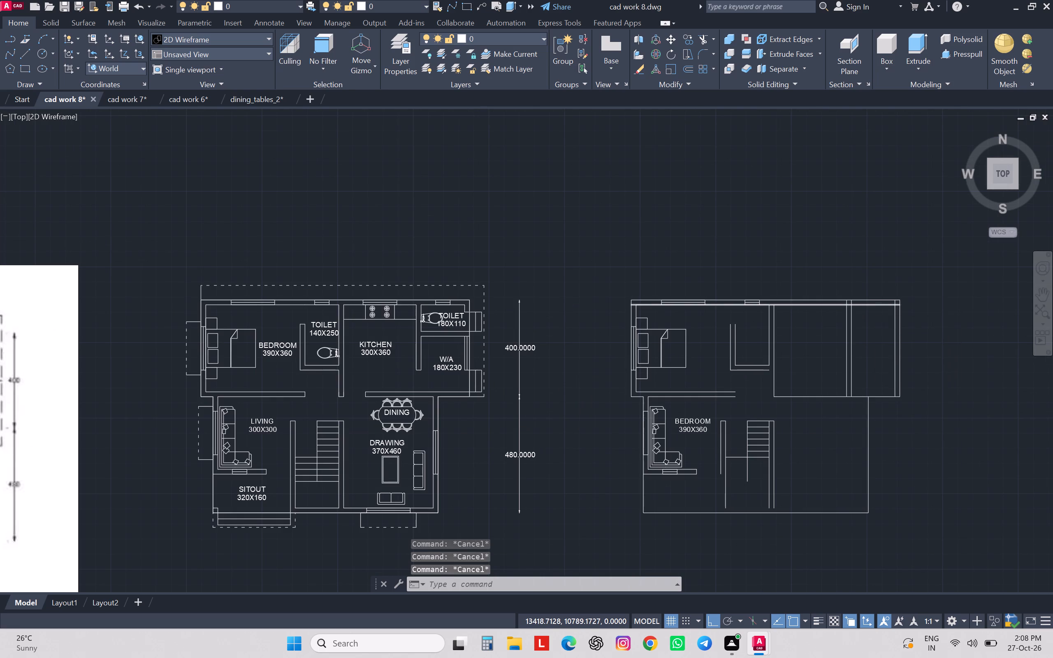
scroll(864, 302, "up", 2)
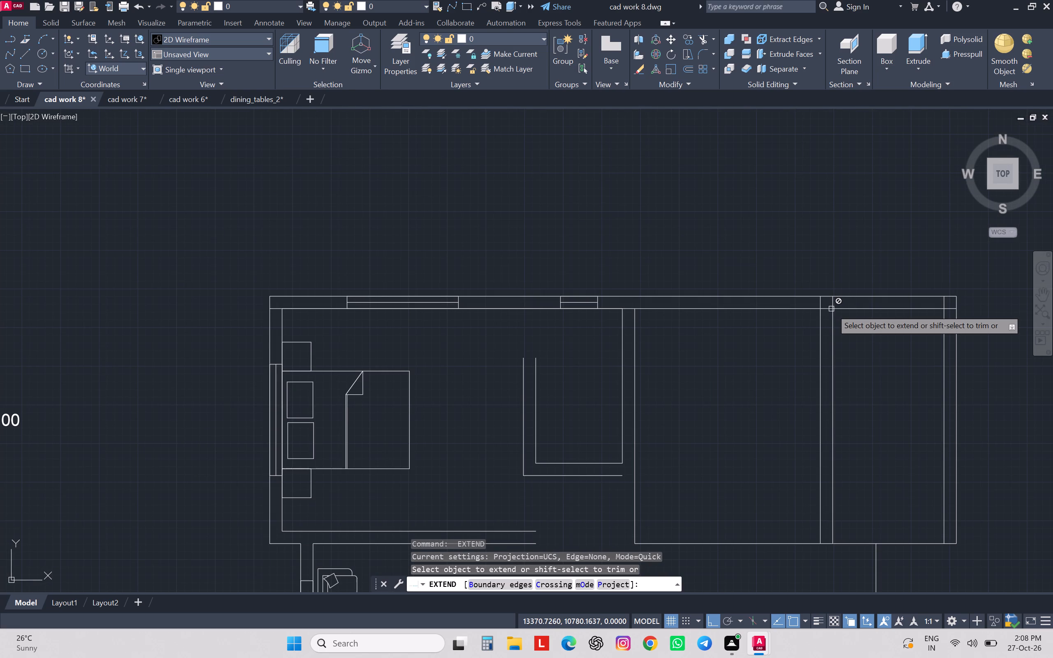
left_click(828, 309, "shift")
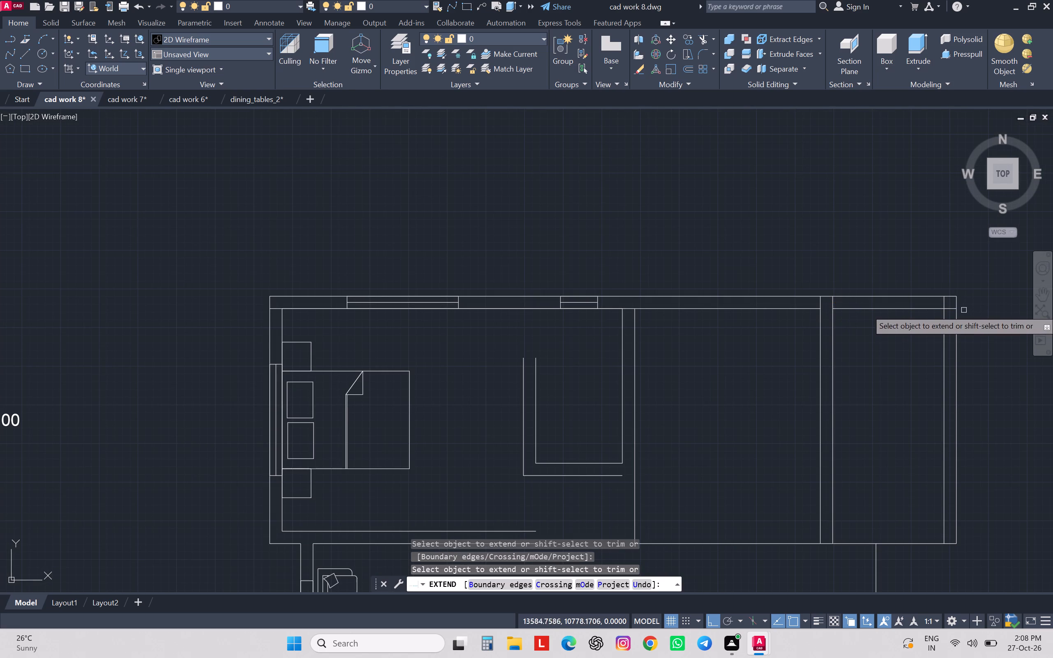
scroll(953, 309, "up", 3)
left_click(946, 314, "shift")
left_click(911, 297, "shift")
scroll(911, 296, "down", 2, "shift")
left_click(746, 293, "shift")
left_click(707, 293, "shift")
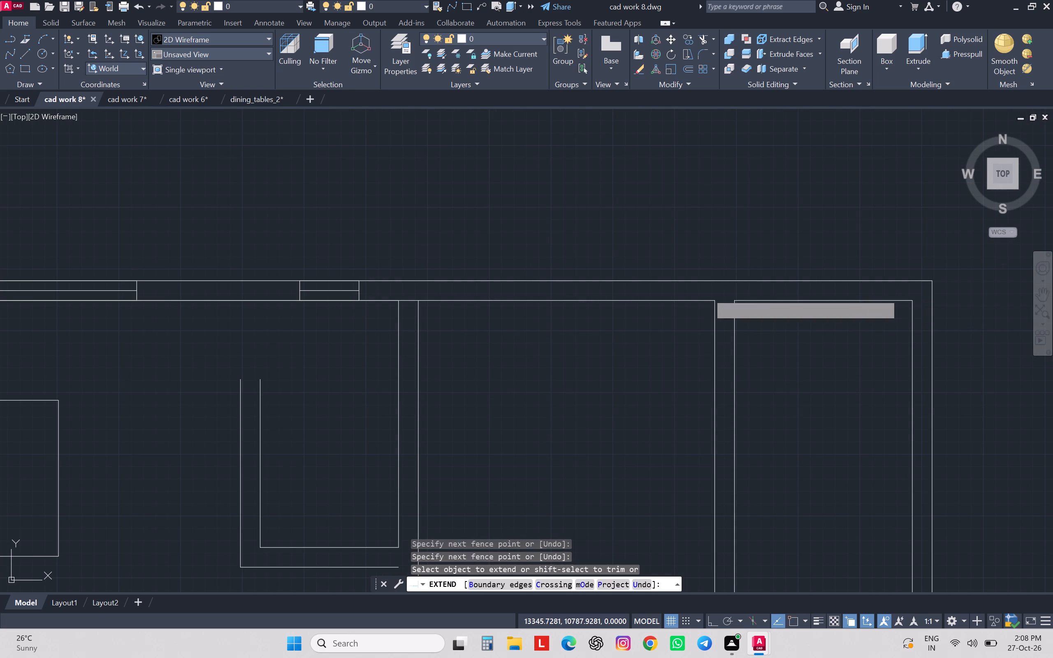
scroll(734, 253, "down", 2)
key("Escape")
key("Escape")
Offset the inner north wall line of the first floor's northeast room southward by 160.
left_click(758, 272)
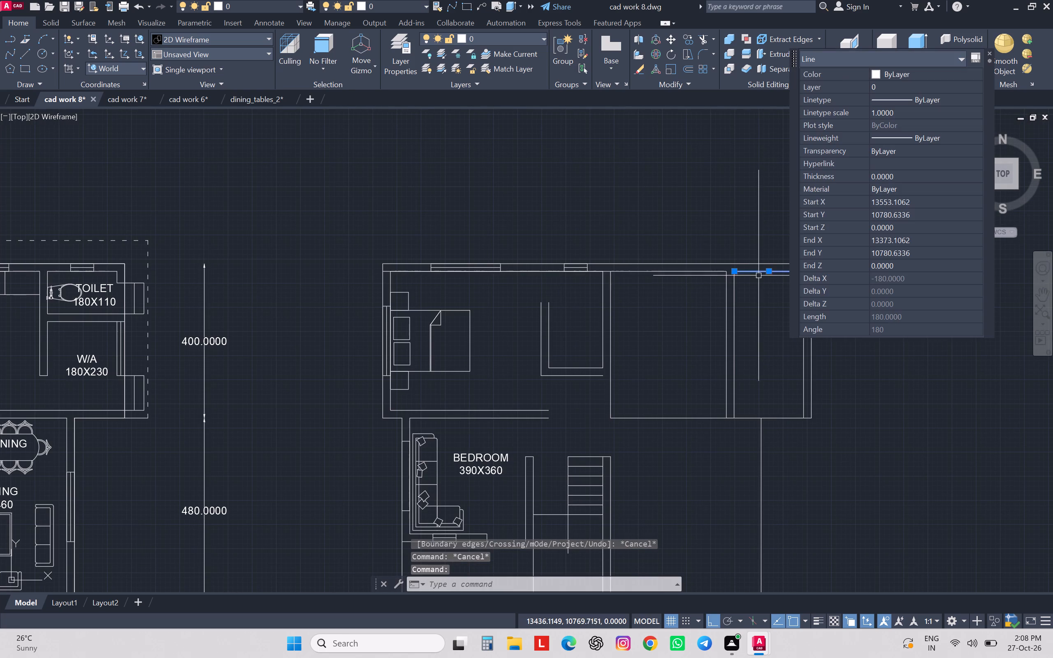
key("o")
key("Return")
scroll(773, 273, "down", 3)
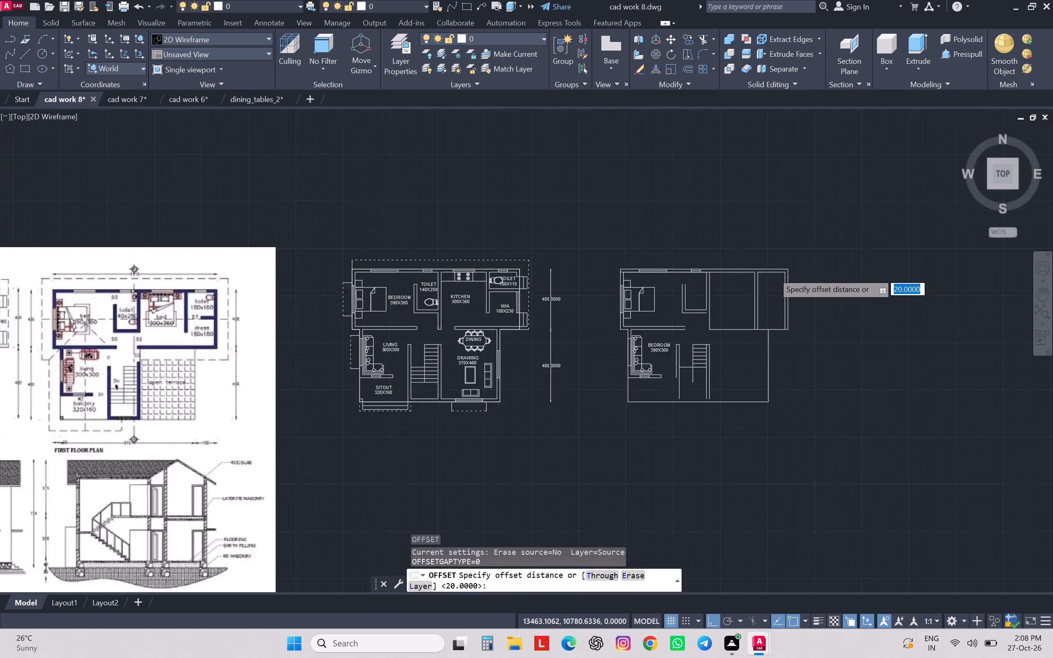
scroll(280, 302, "up", 2)
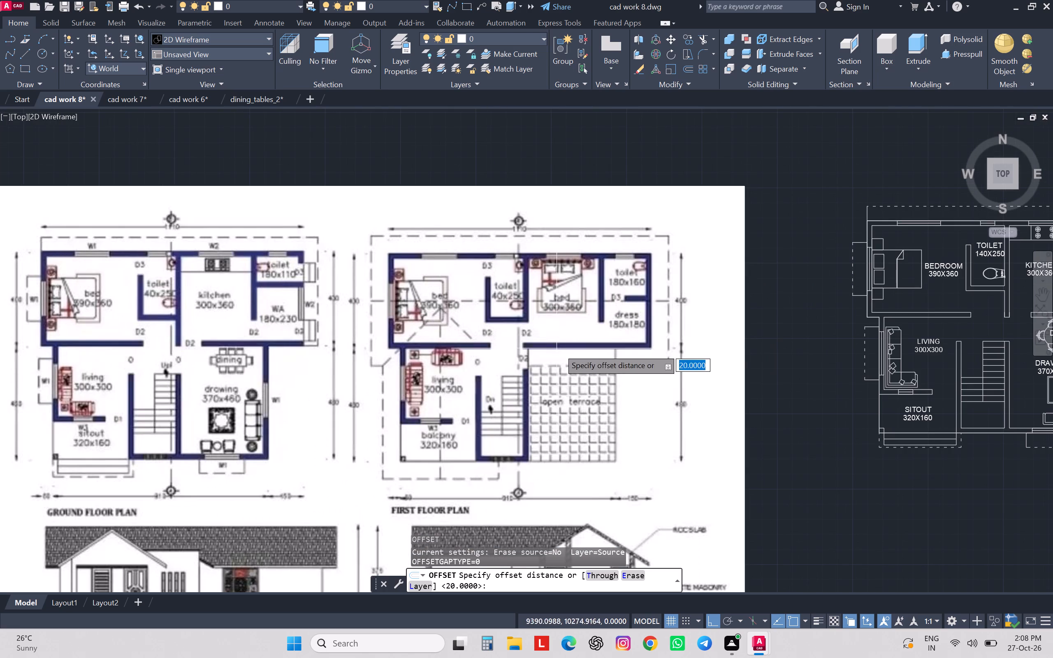
scroll(620, 327, "down", 2)
middle_click_drag(932, 340, 614, 359)
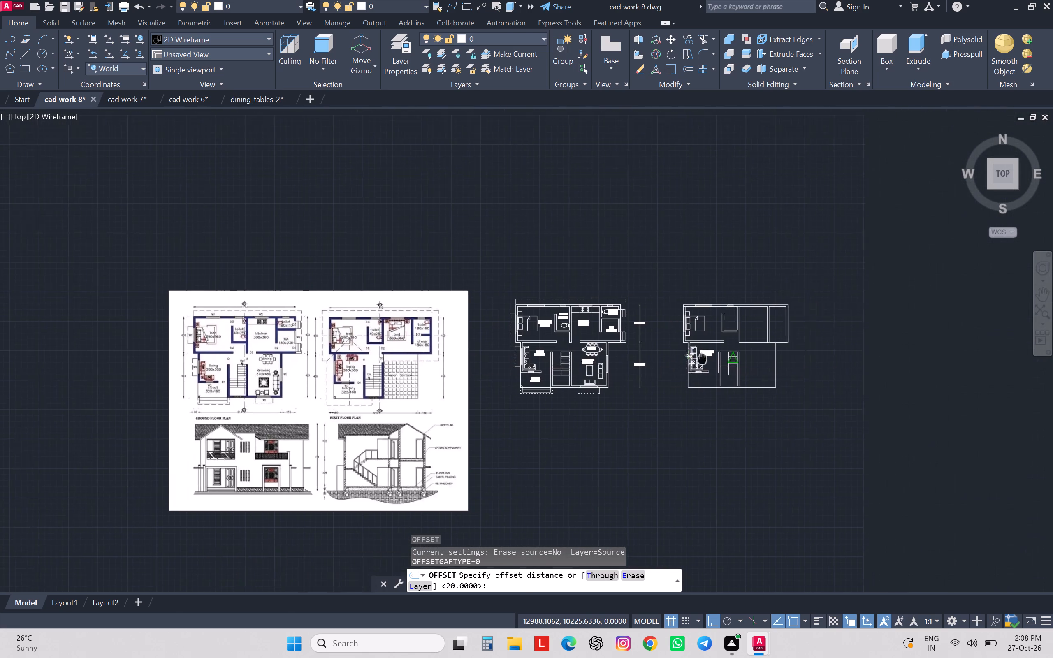
middle_click_drag(614, 359, 563, 356)
scroll(606, 321, "up", 4)
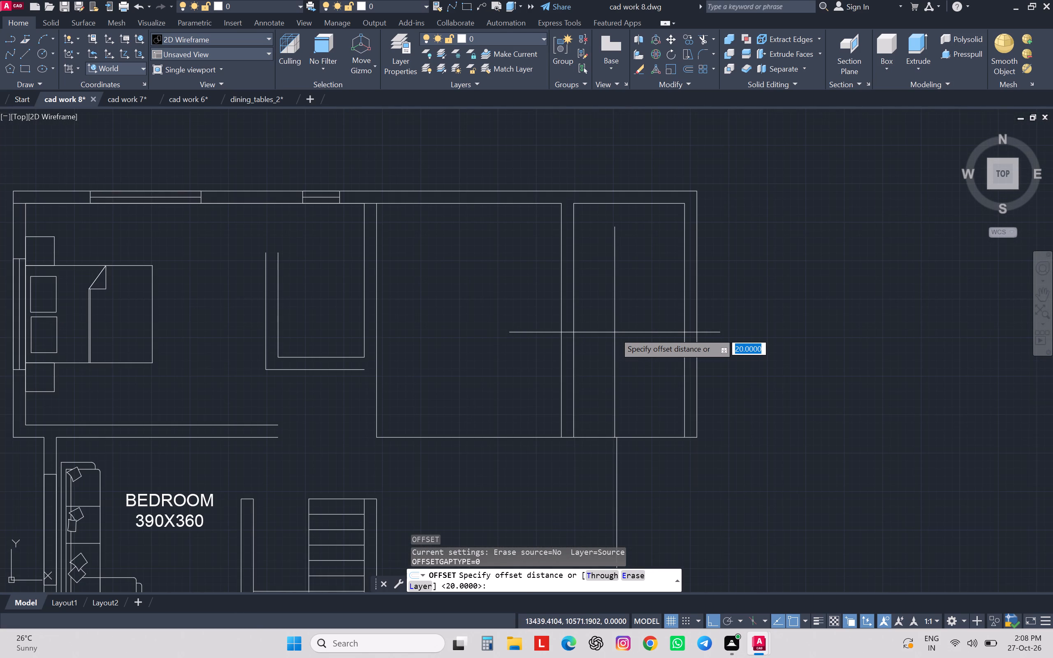
type("160")
key("Return")
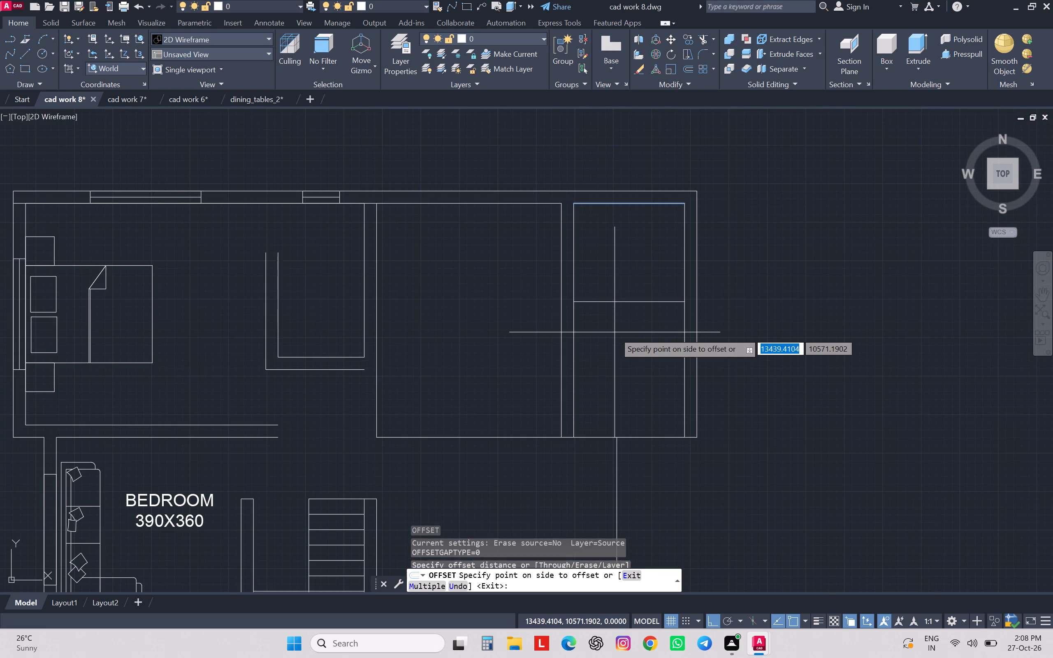
left_click(603, 379)
key("Escape")
key("Escape")
key("Escape")
key("Escape")
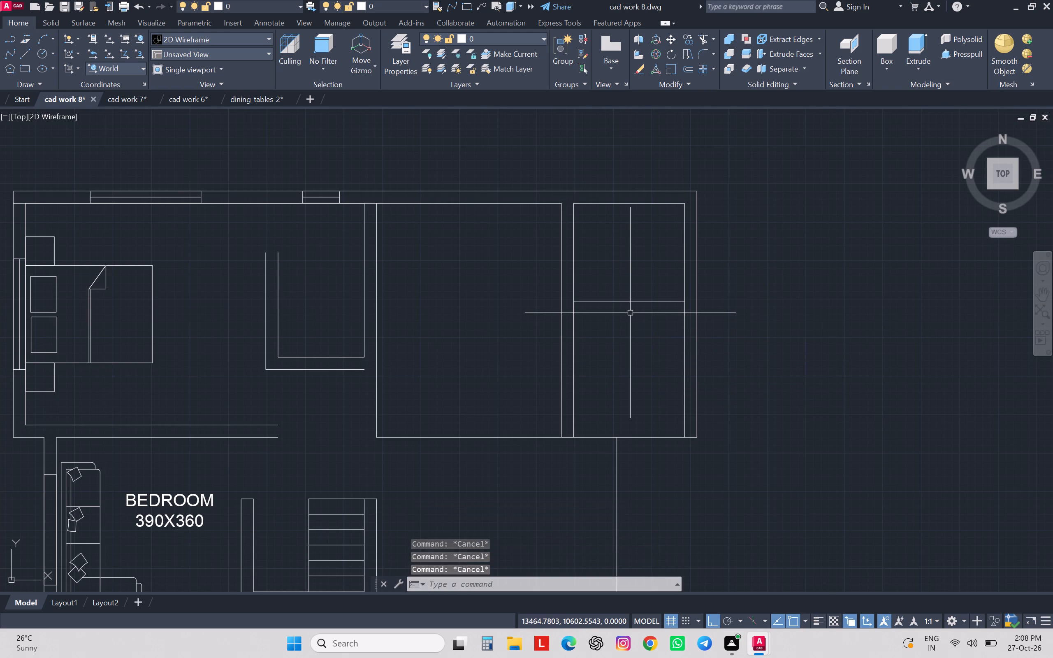
Offset the new horizontal partition line in the northeast room southward by 20 to form the wall thickness.
key("o")
key("Return")
type("20")
key("Return")
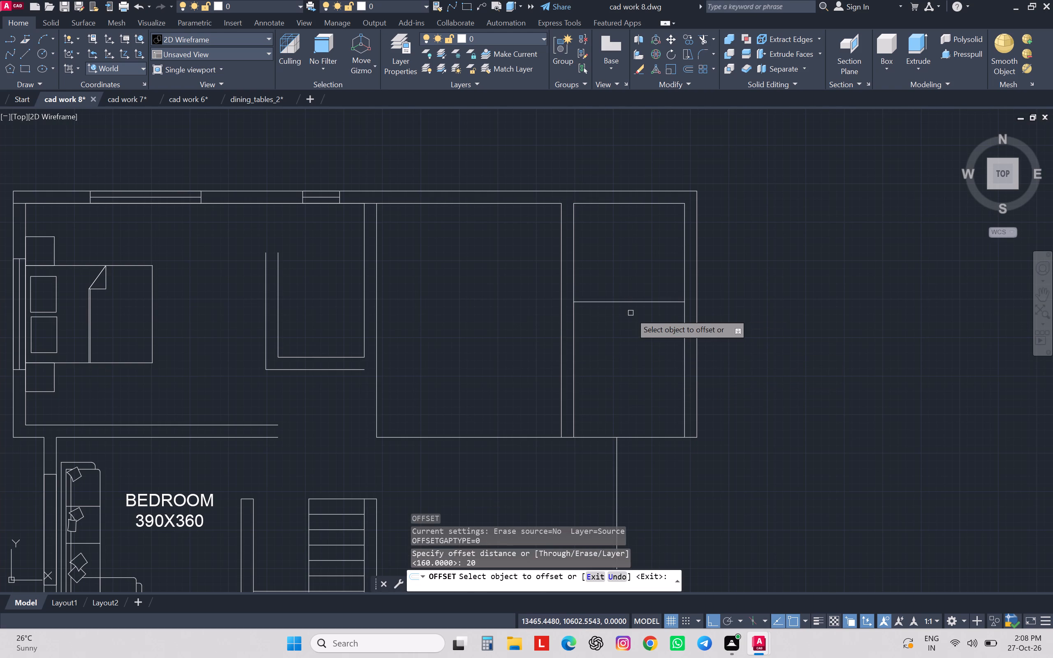
left_click(642, 302)
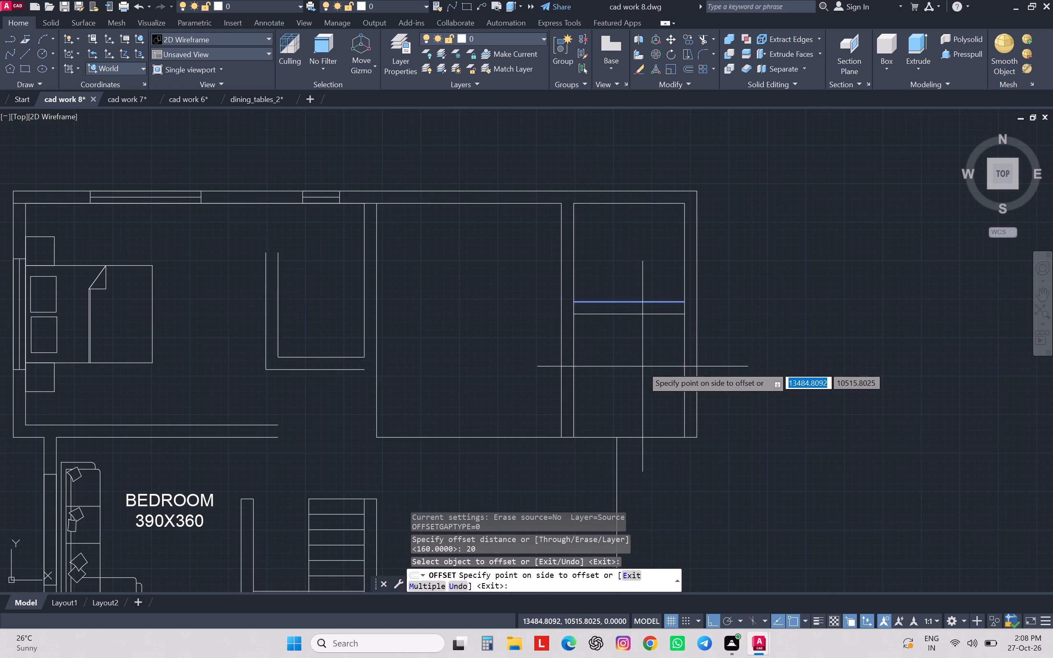
left_click(642, 366)
key("Escape")
key("Escape")
key("Escape")
key("Escape")
key("Escape")
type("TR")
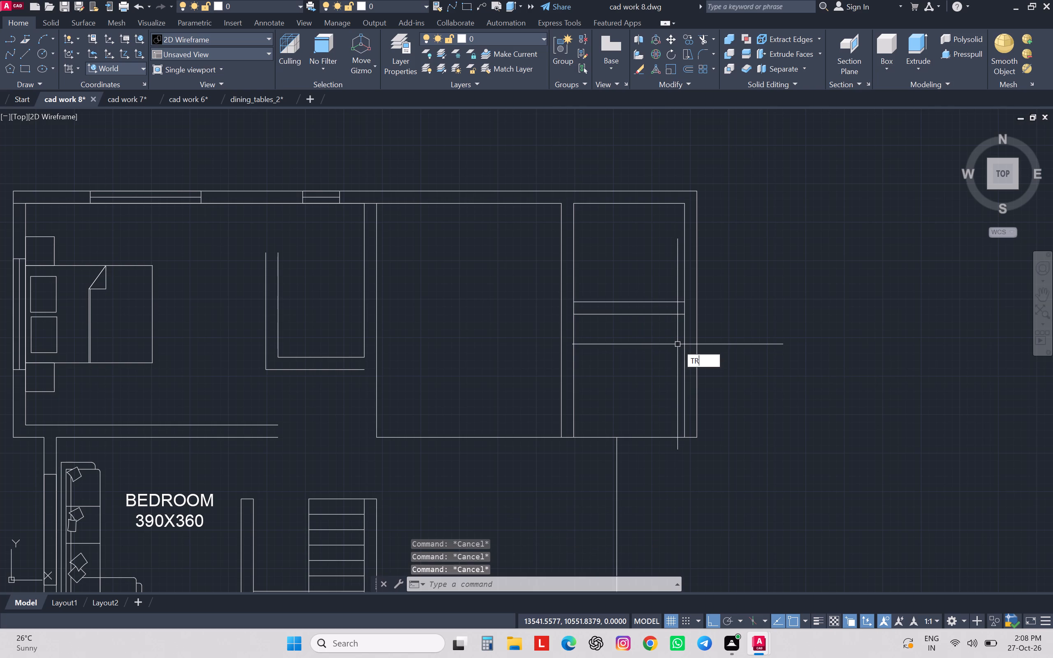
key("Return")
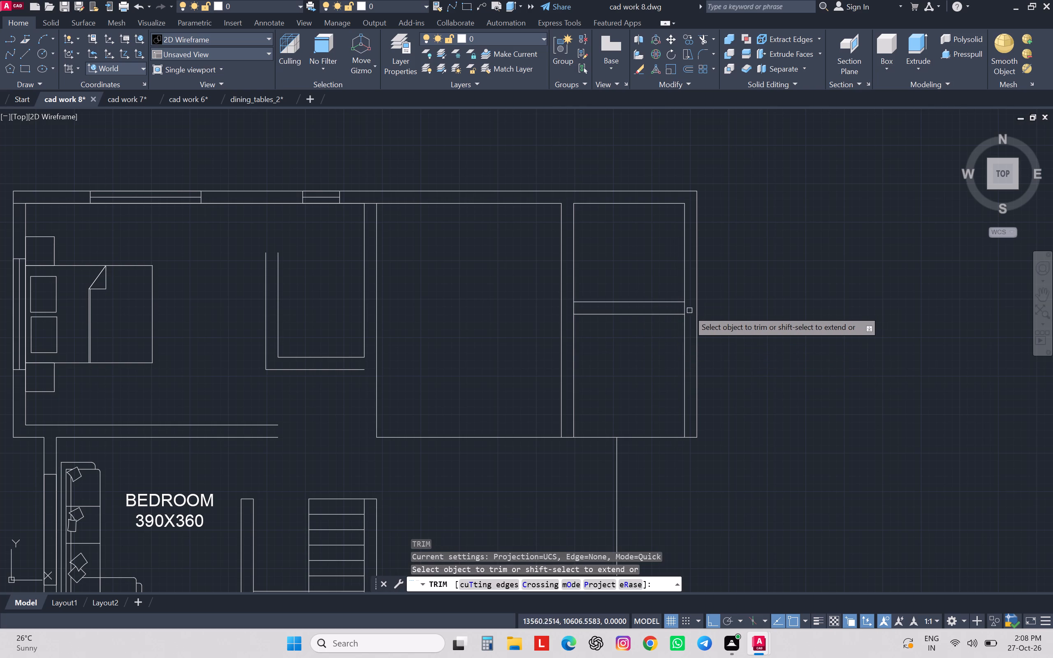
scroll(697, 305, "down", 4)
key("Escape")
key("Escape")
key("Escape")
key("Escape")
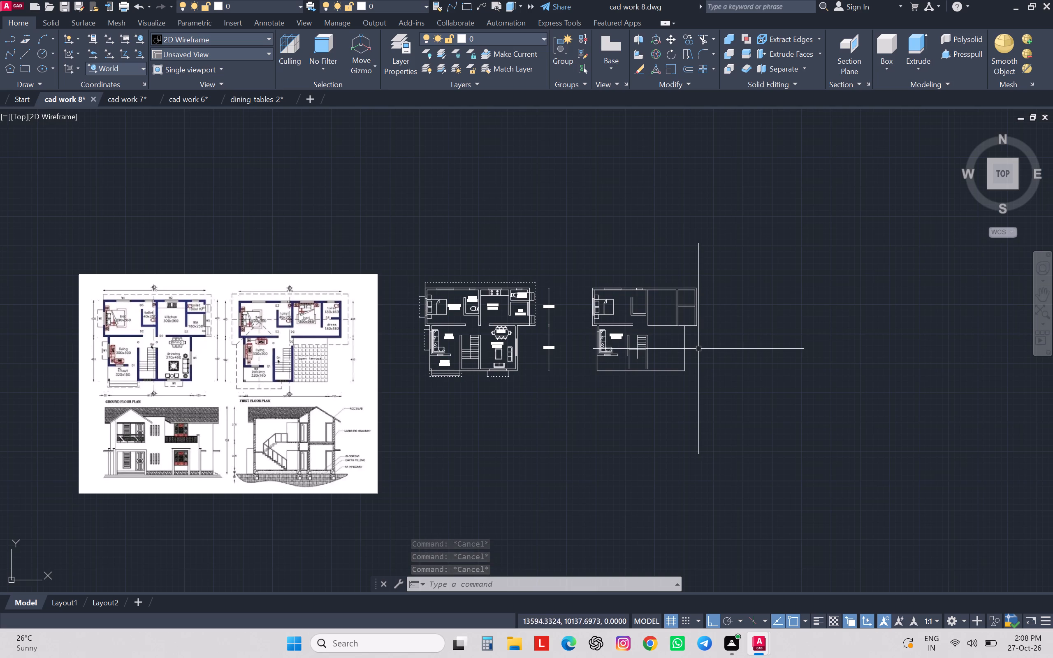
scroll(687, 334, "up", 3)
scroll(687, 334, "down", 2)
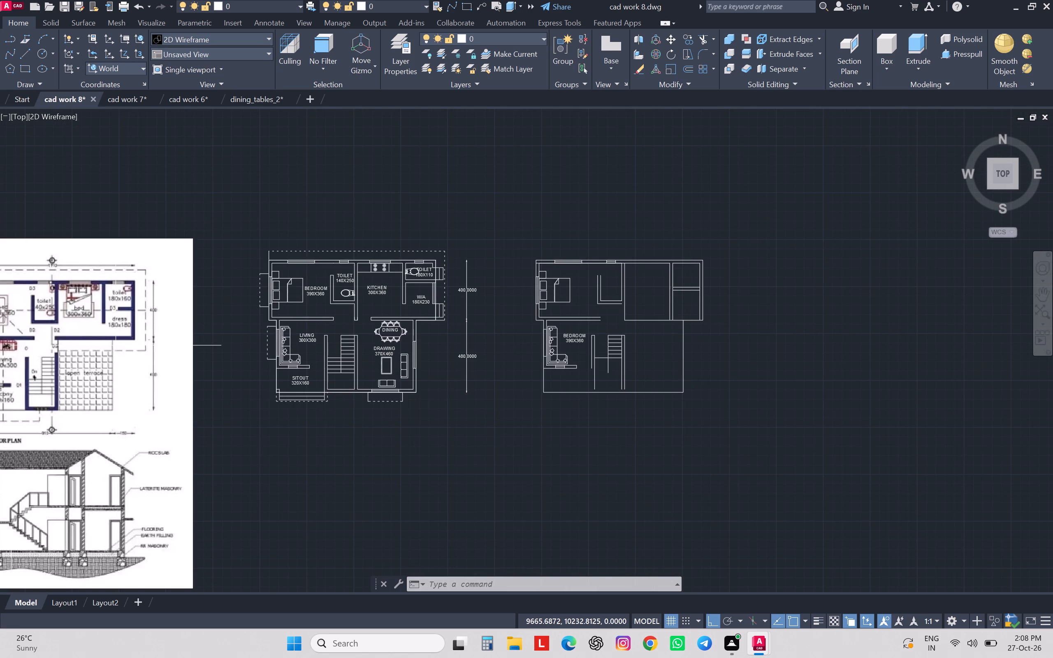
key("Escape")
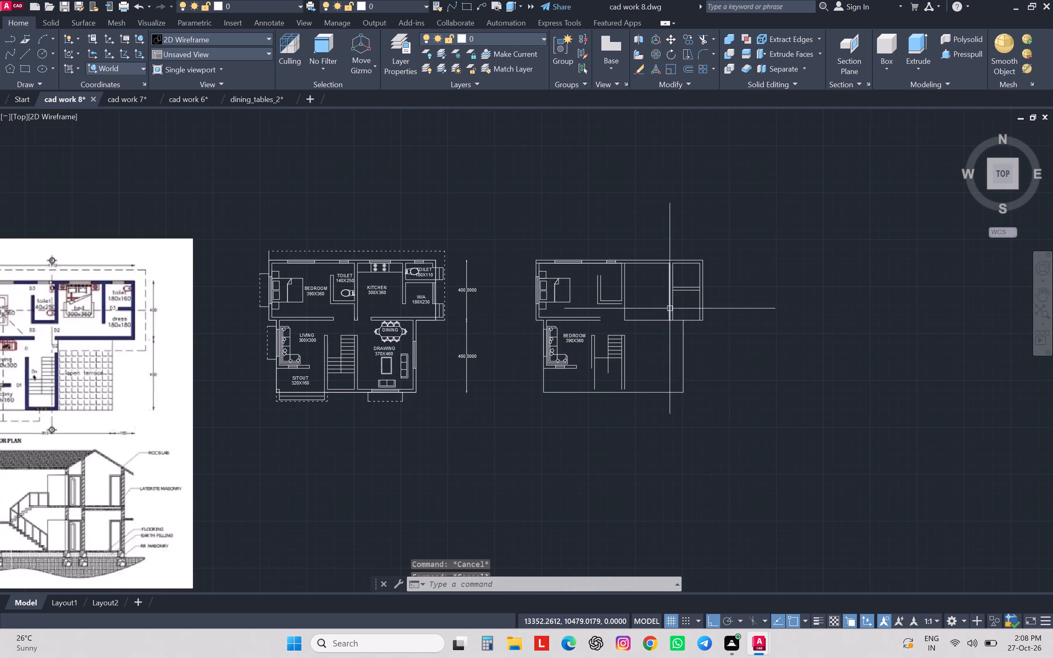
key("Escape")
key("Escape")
Offset the lower line of the toilet–dress partition southward by 180 to form the dress room's inner south wall line.
scroll(691, 299, "up", 2)
key("o")
key("Return")
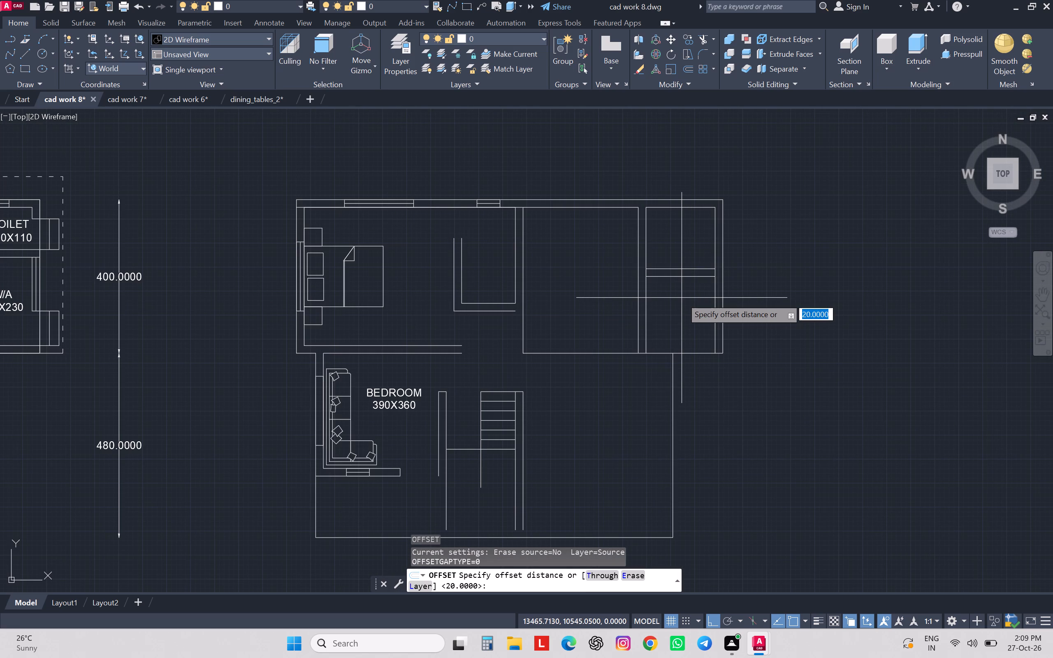
type("180")
key("Return")
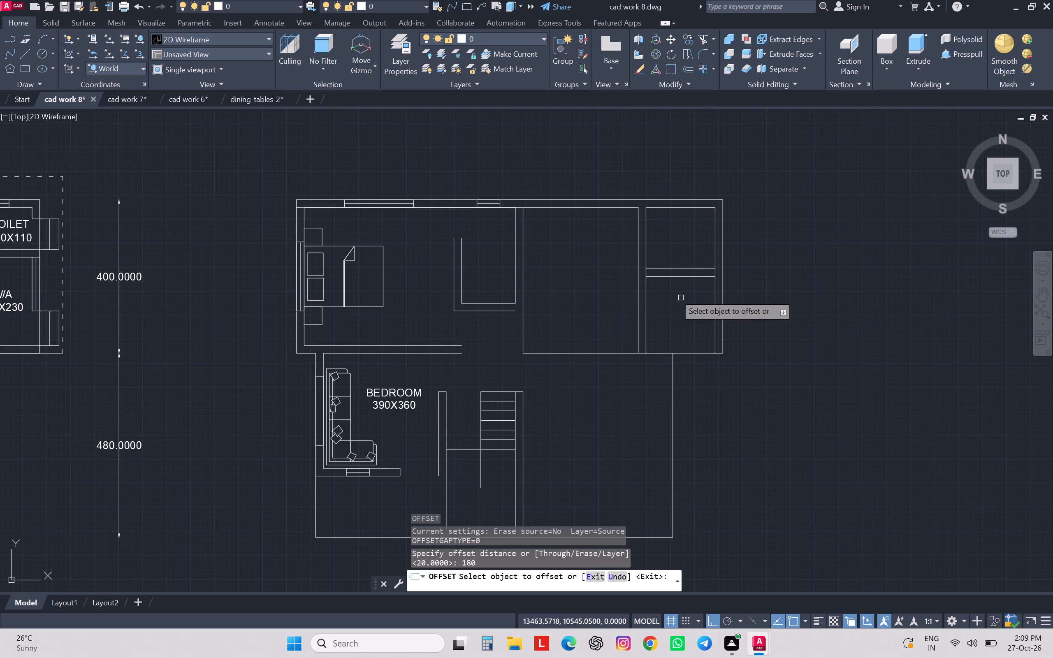
left_click(684, 277)
left_click(719, 396)
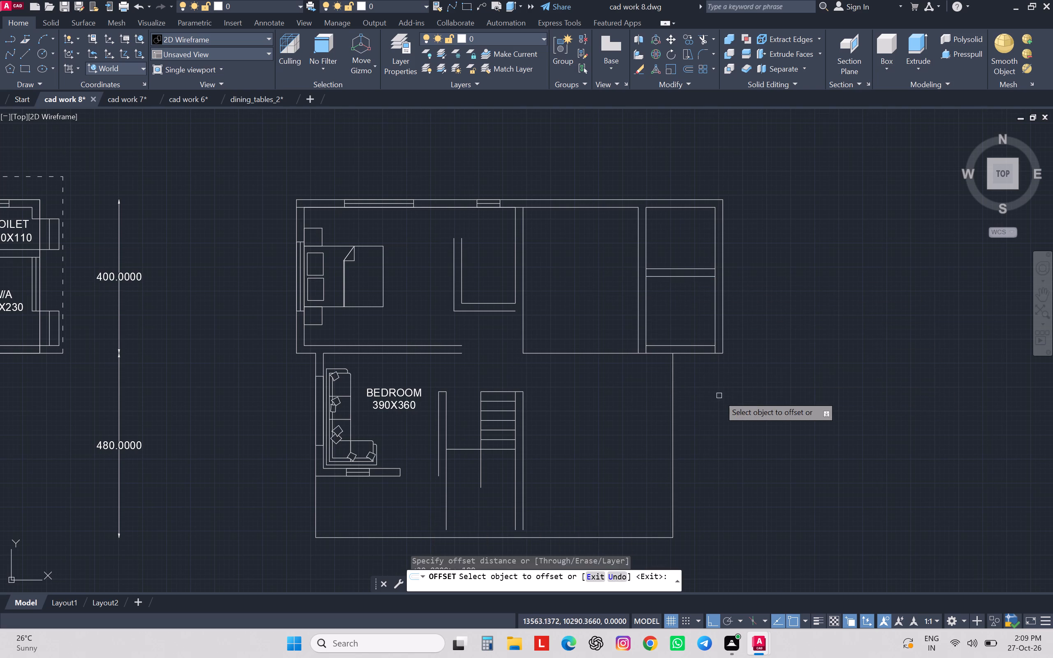
key("Escape")
key("Escape")
key("Escape")
key("Escape")
key("Escape")
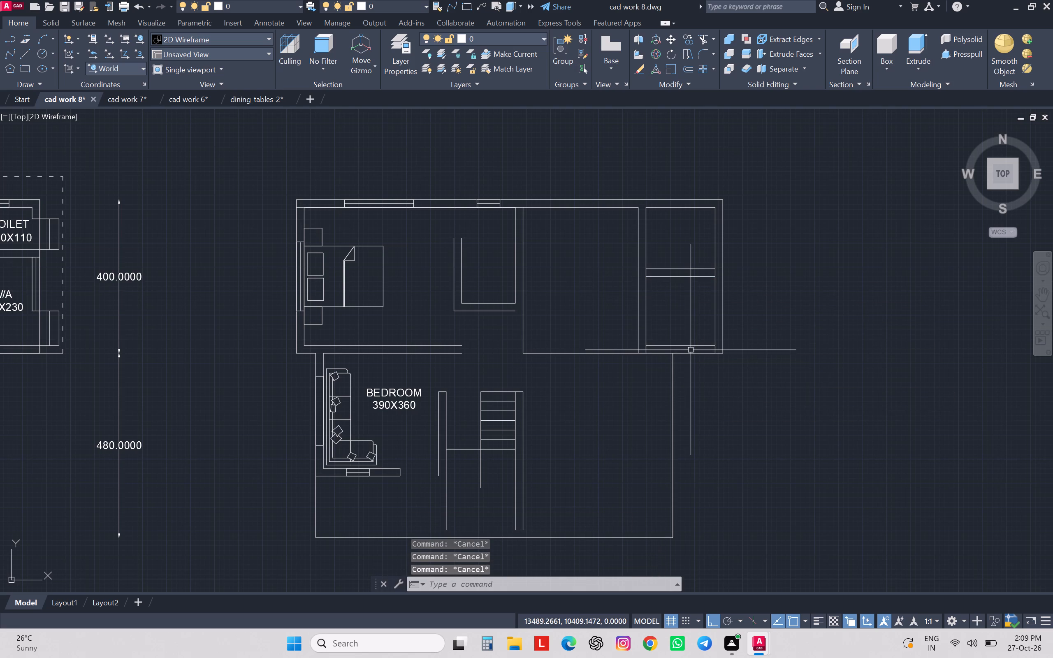
Extend the inner south wall line east to the outer east wall line and west to the middle bedroom's west wall line.
type("EX")
key("space")
scroll(691, 350, "up", 1)
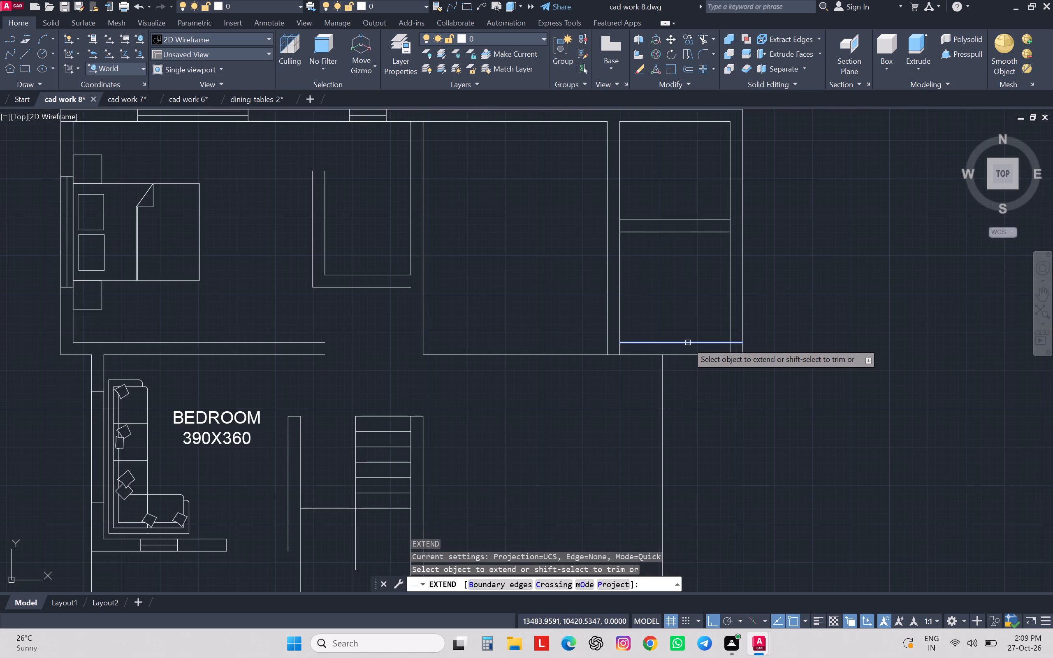
left_click(688, 343)
left_click(649, 342)
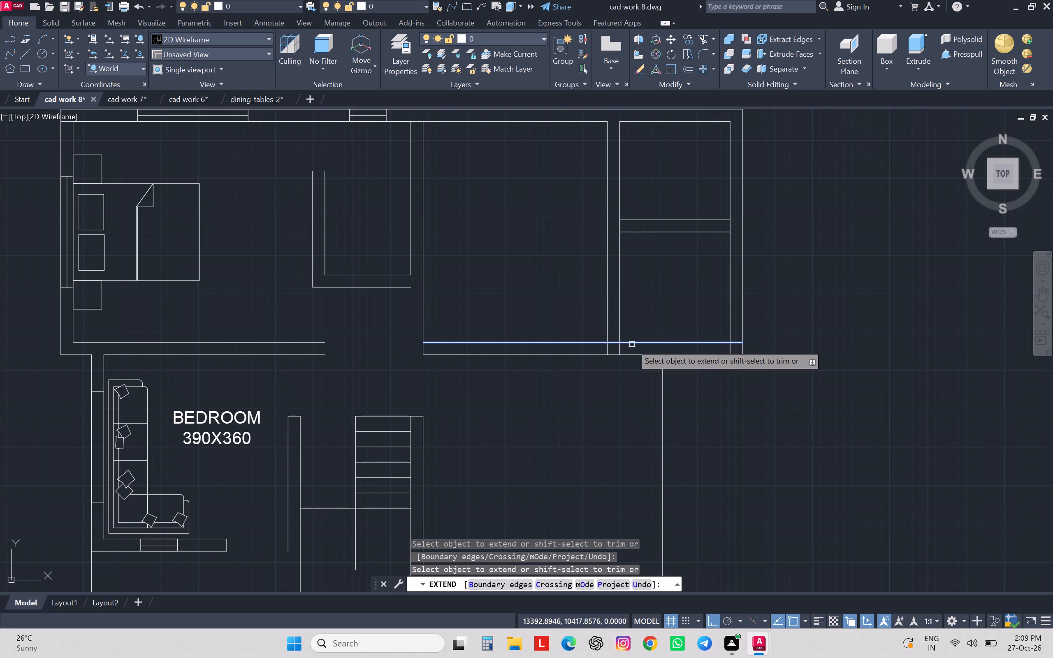
left_click(632, 344)
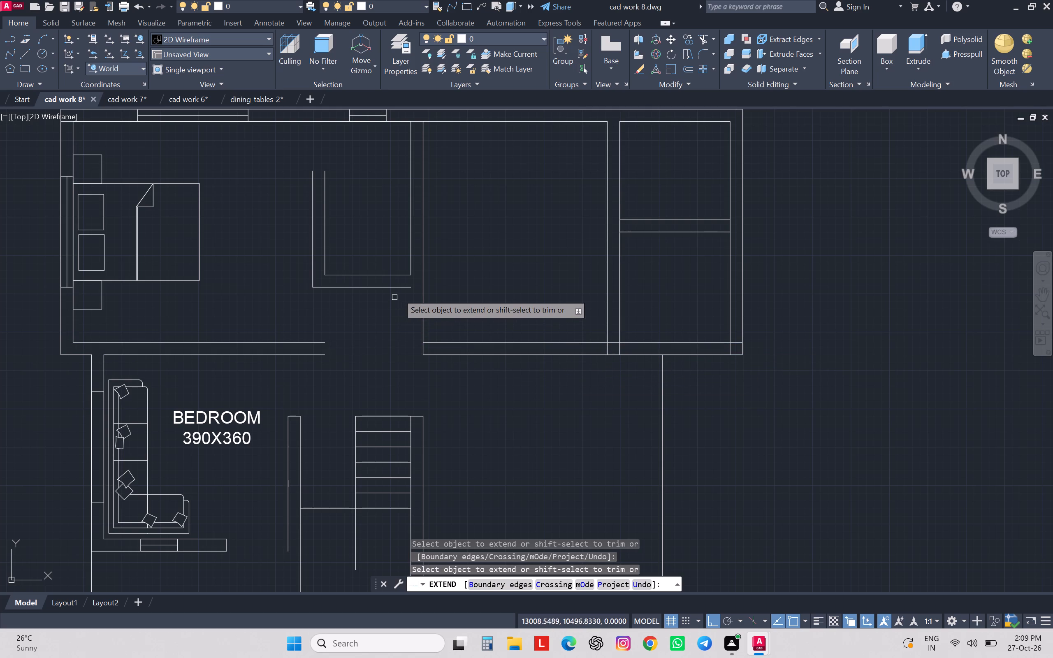
Extend the middle toilet's outer south wall line to its outer east wall line, and trim that east line between there and the south wall.
left_click(403, 285)
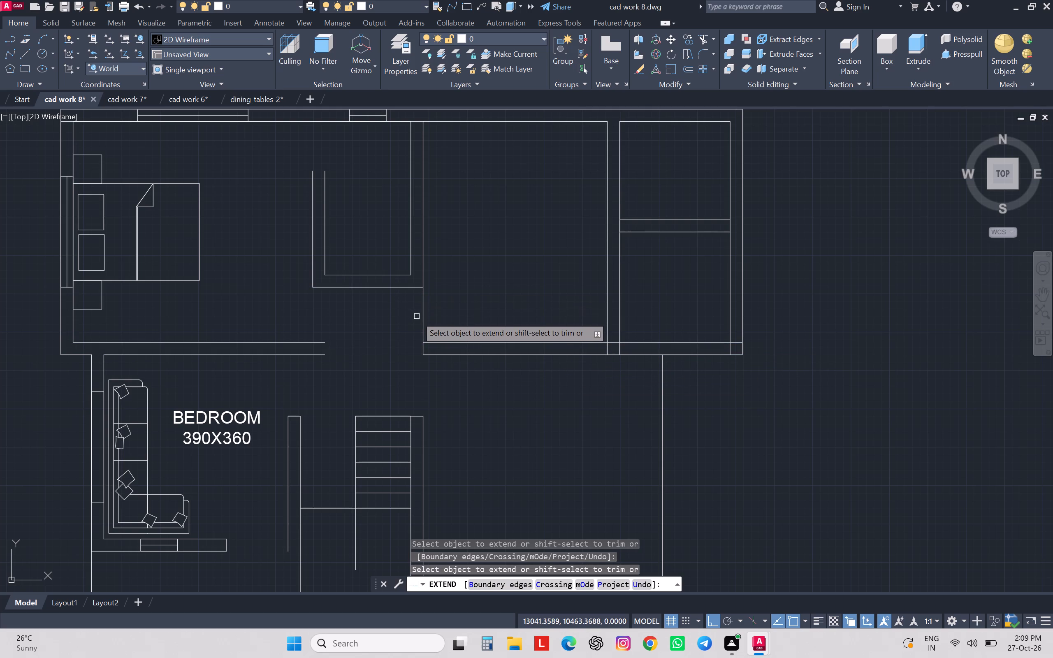
left_click(424, 319, "shift")
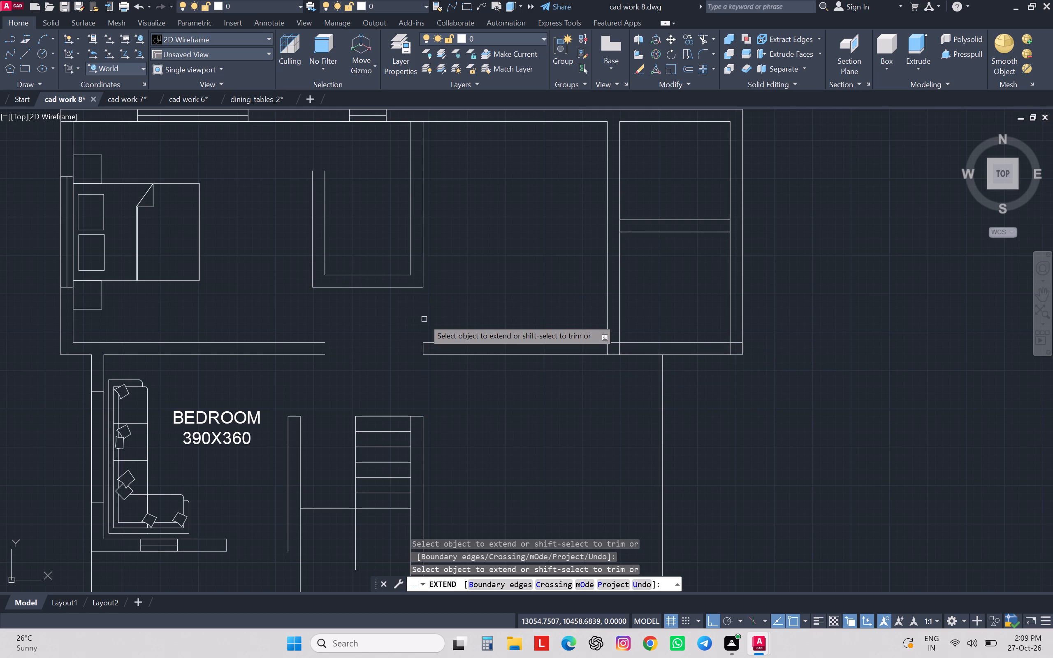
Trim the northeast partition lines inside the south wall and the overshoots at the southeast inner corner of the dress room.
scroll(420, 320, "down", 2)
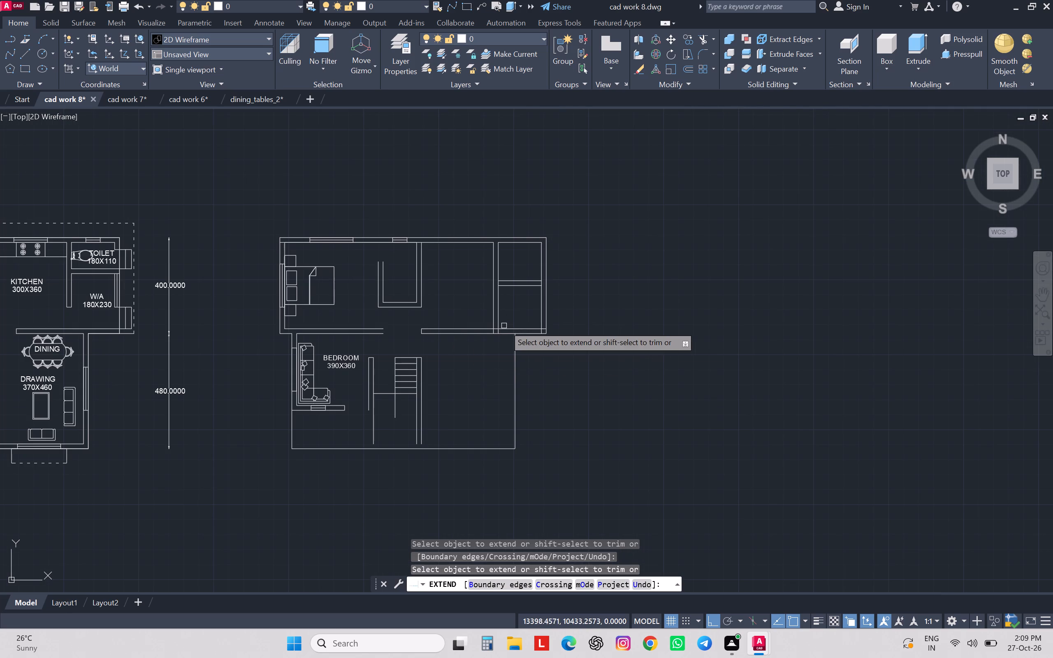
scroll(505, 326, "down", 2)
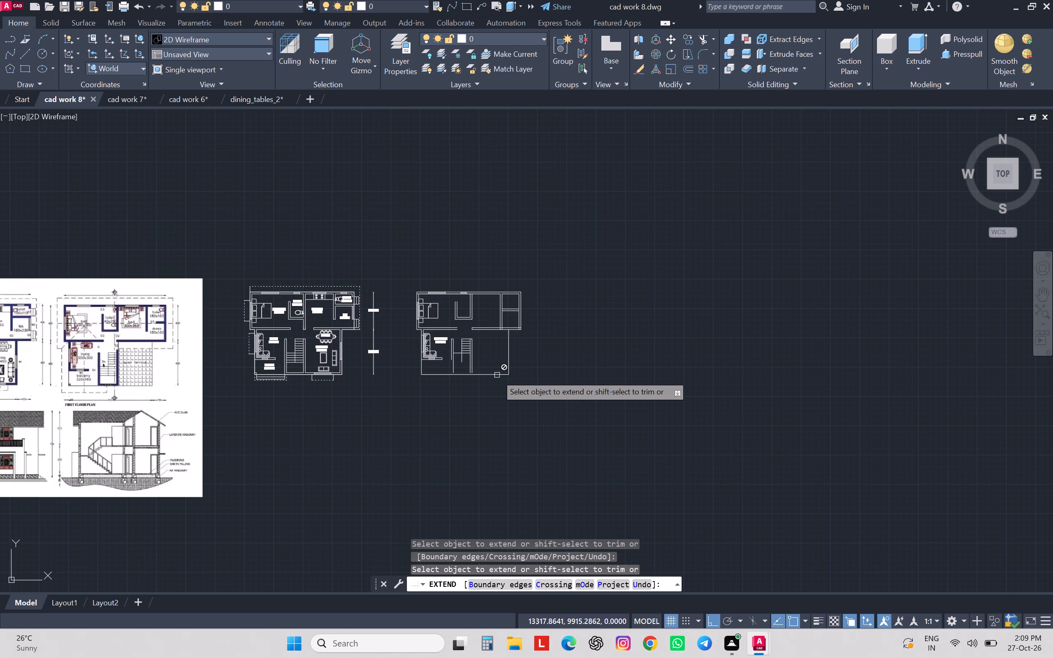
scroll(502, 328, "up", 4)
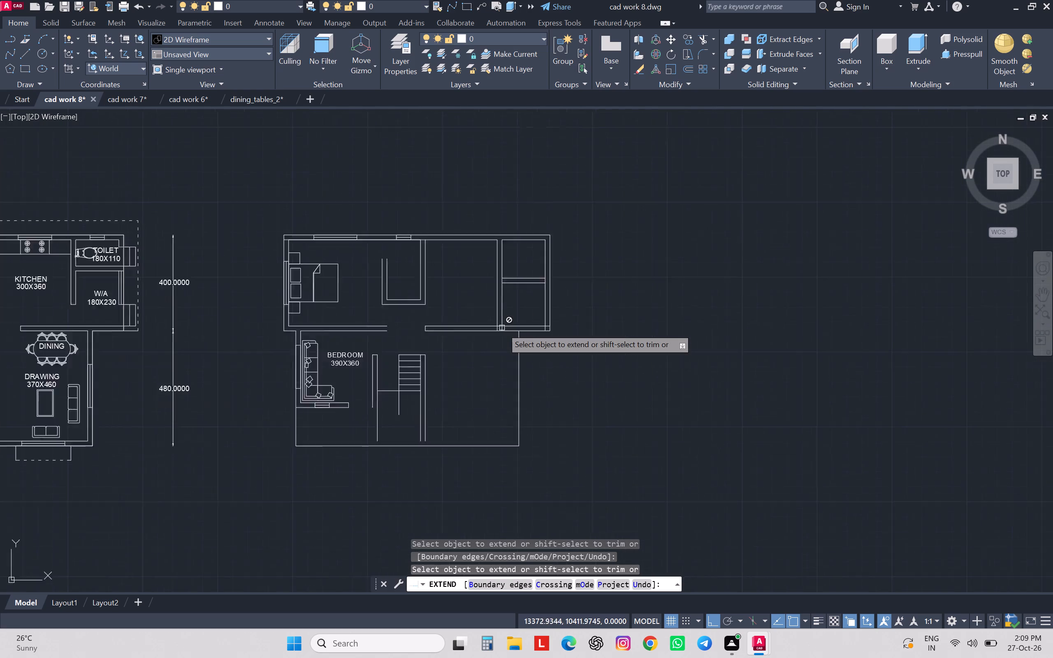
scroll(501, 329, "down", 4)
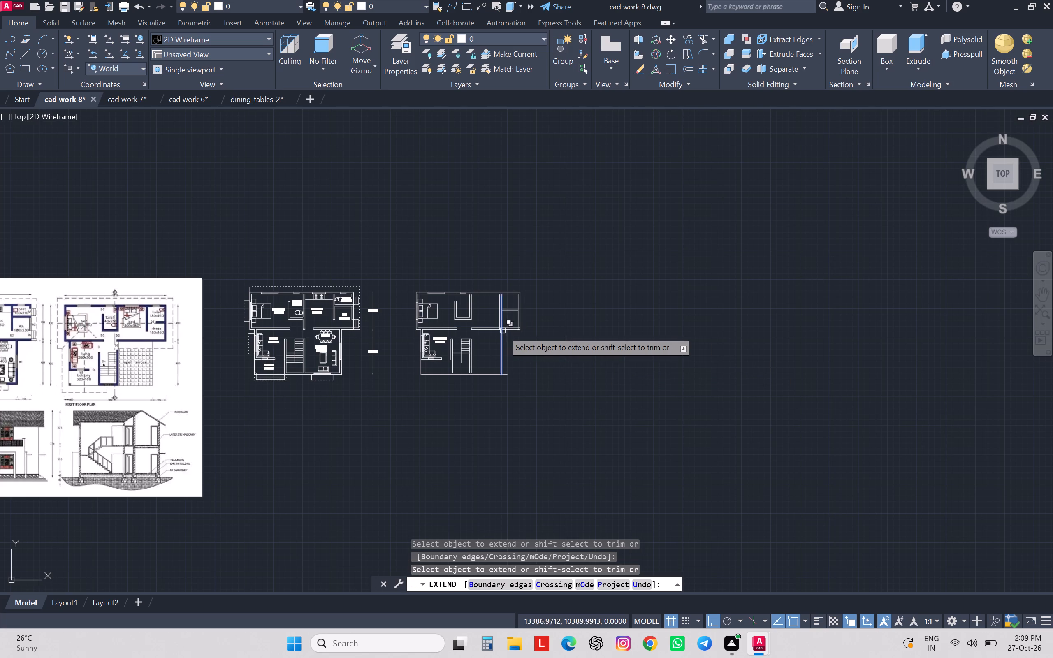
scroll(503, 331, "up", 5)
left_click(489, 310)
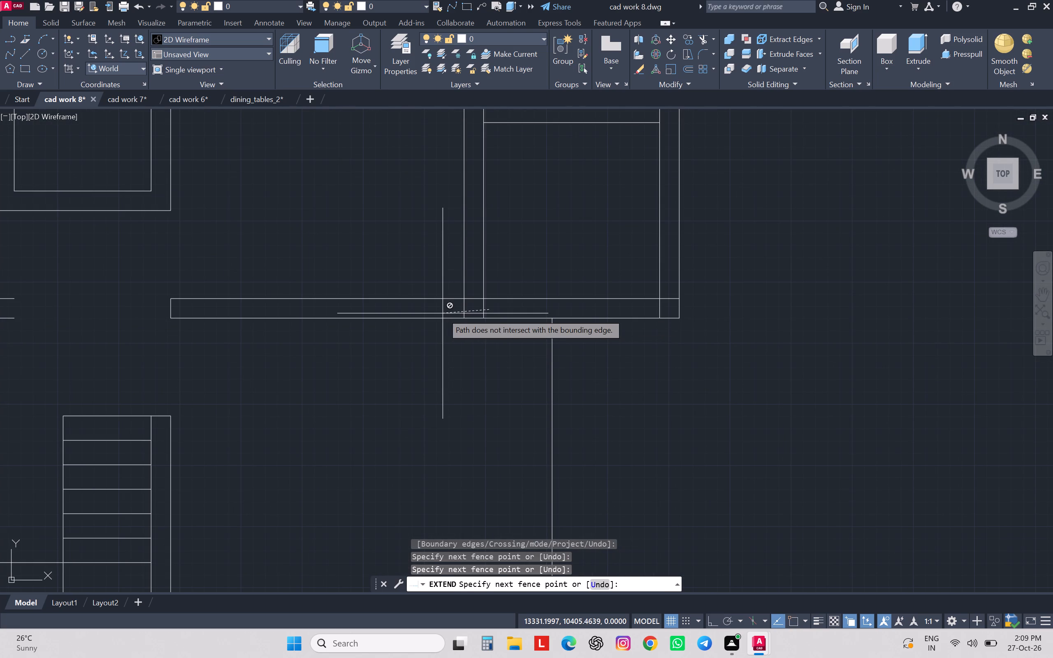
left_click(443, 310, "shift")
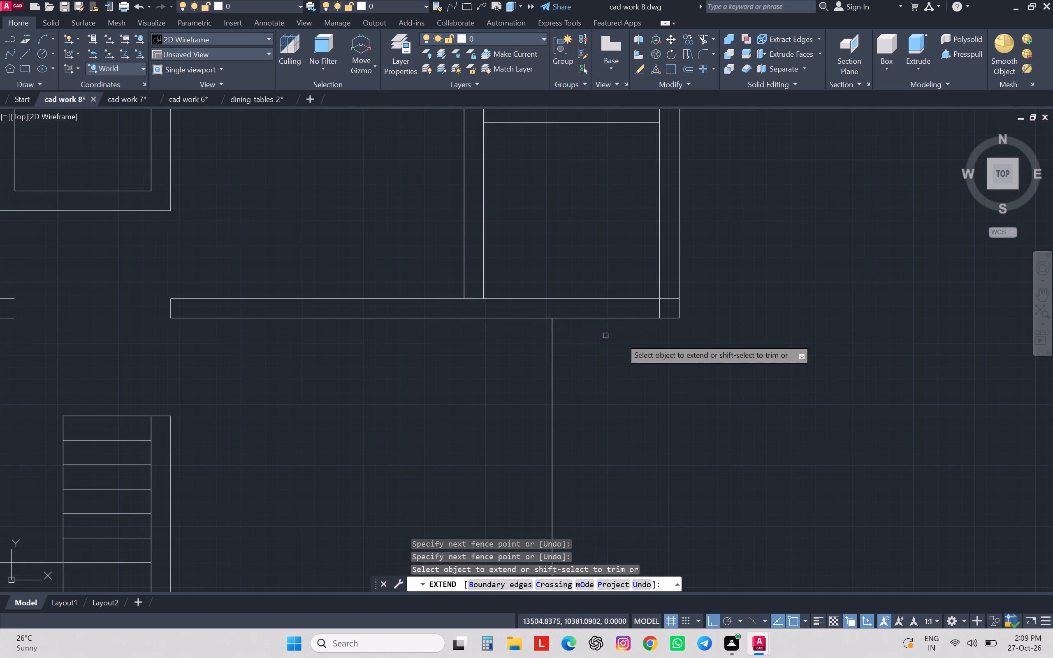
left_click(657, 309)
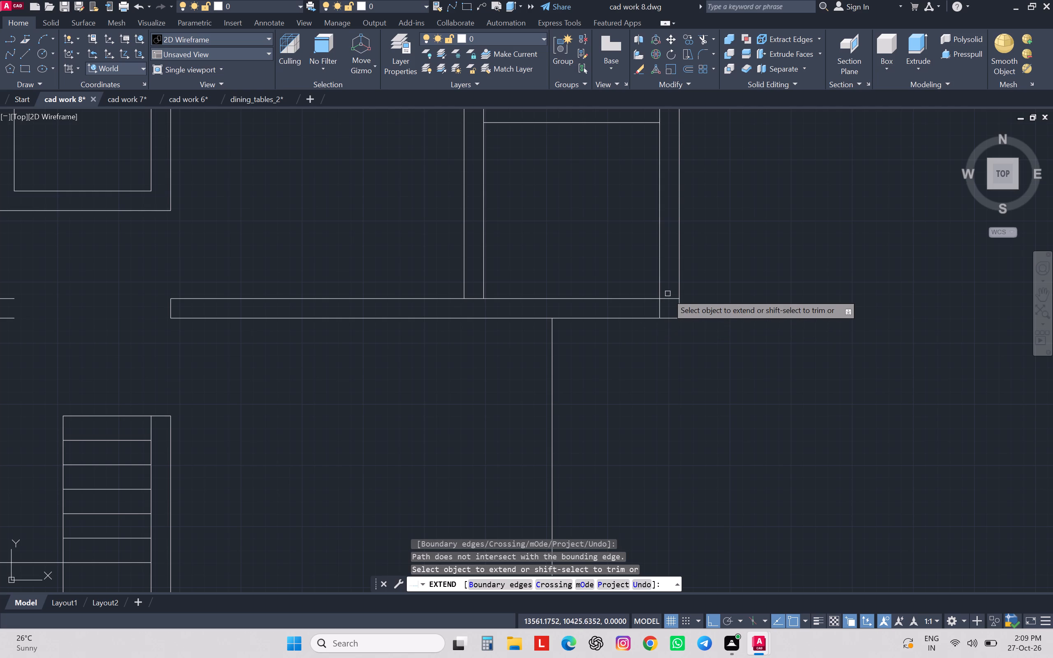
left_click(668, 294, "shift")
left_click(659, 308, "shift")
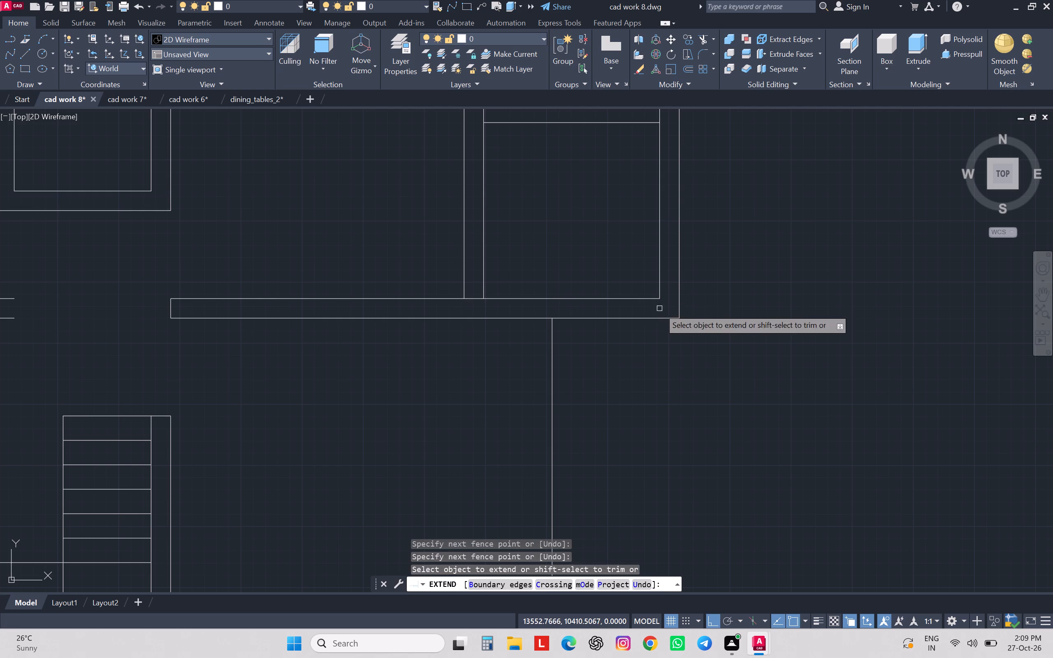
scroll(702, 293, "down", 3)
scroll(706, 334, "up", 1)
key("Escape")
scroll(706, 334, "down", 2)
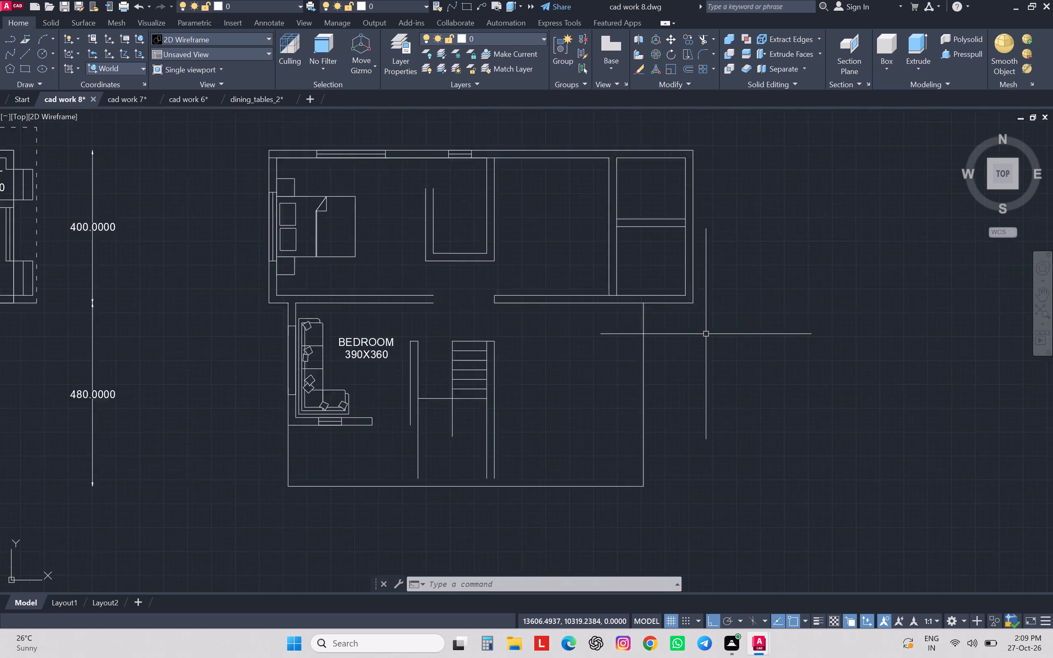
key("Escape")
key("Escape")
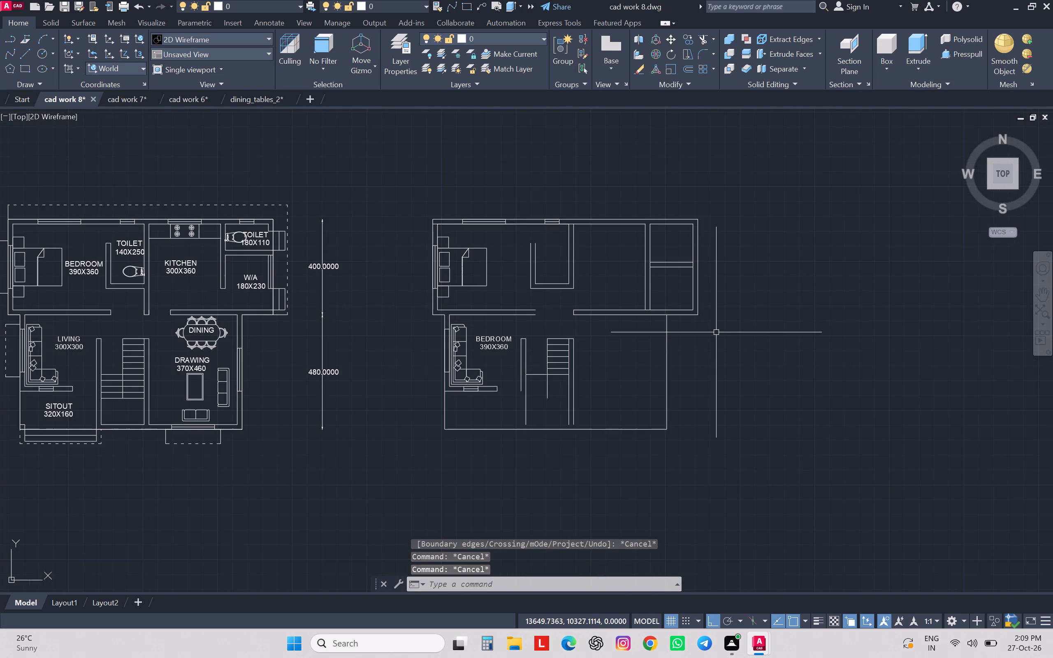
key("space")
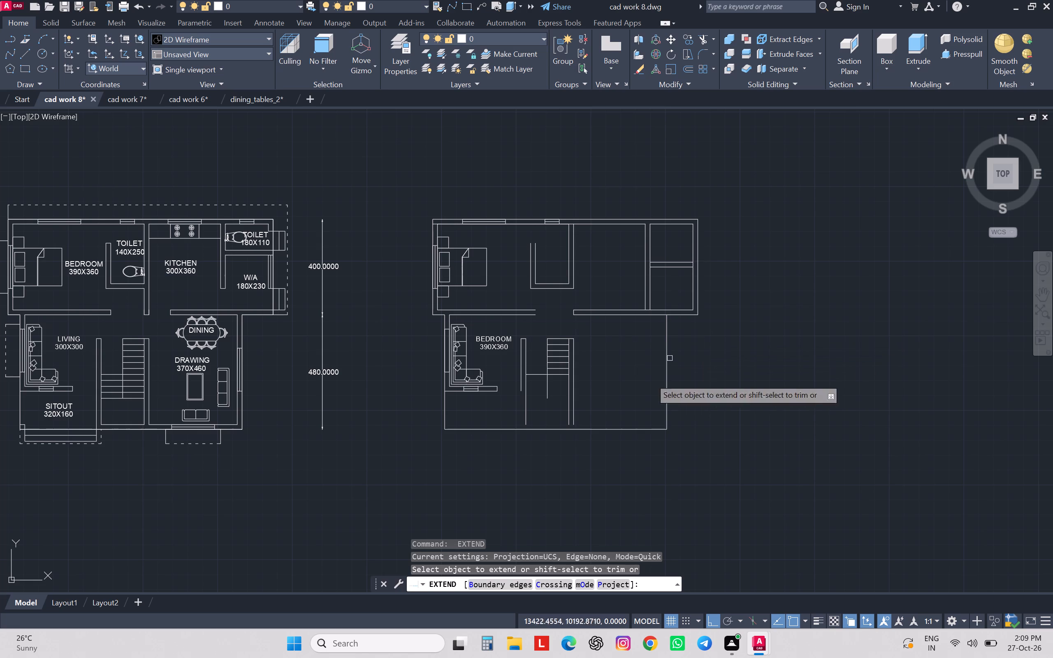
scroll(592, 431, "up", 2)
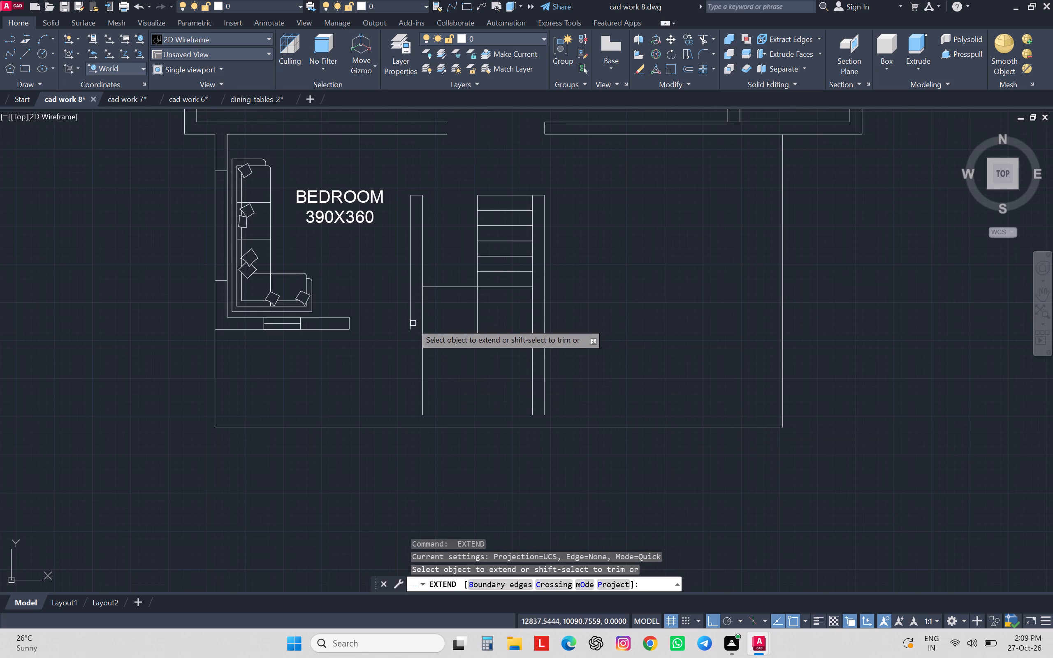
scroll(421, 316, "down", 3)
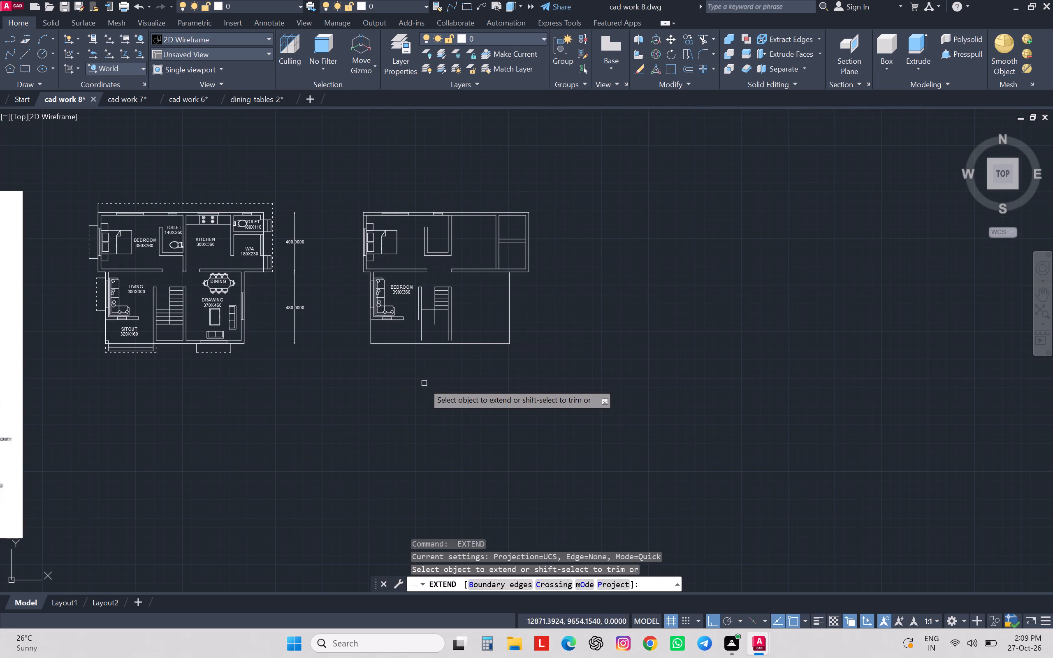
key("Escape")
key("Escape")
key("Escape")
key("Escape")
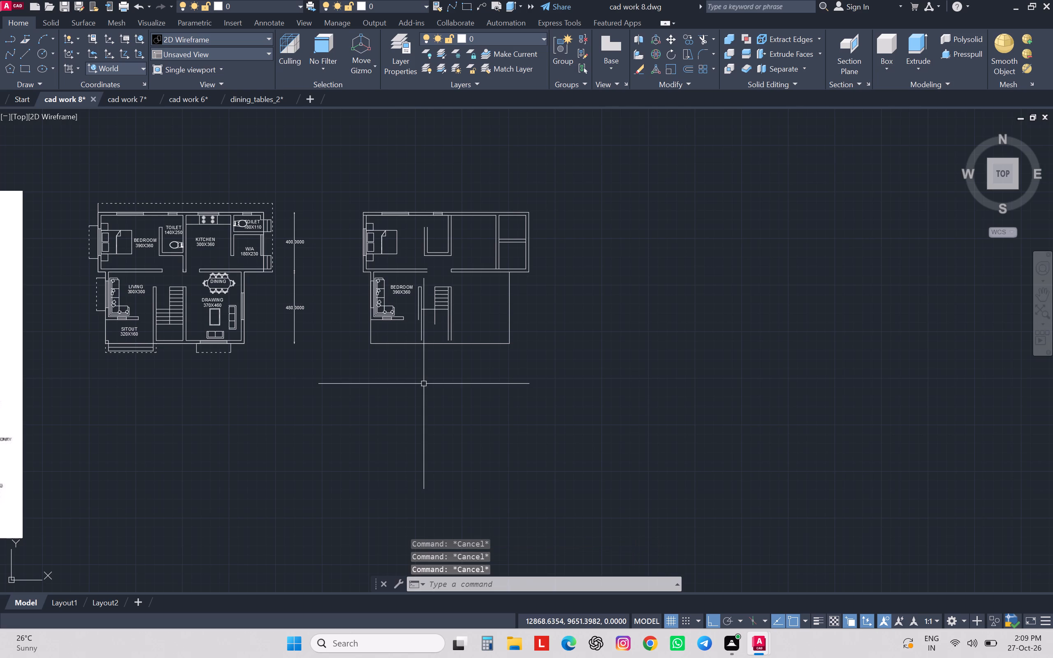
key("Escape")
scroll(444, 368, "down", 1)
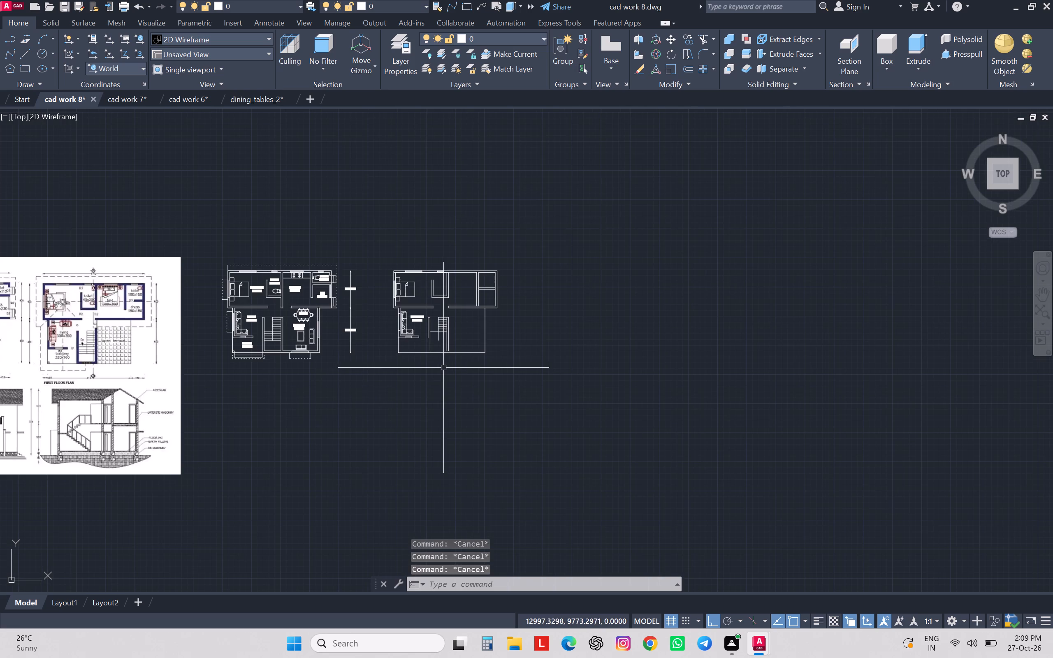
Extend the outer line of the staircase's east wall south to the first floor plan's southern boundary line.
scroll(448, 349, "up", 3)
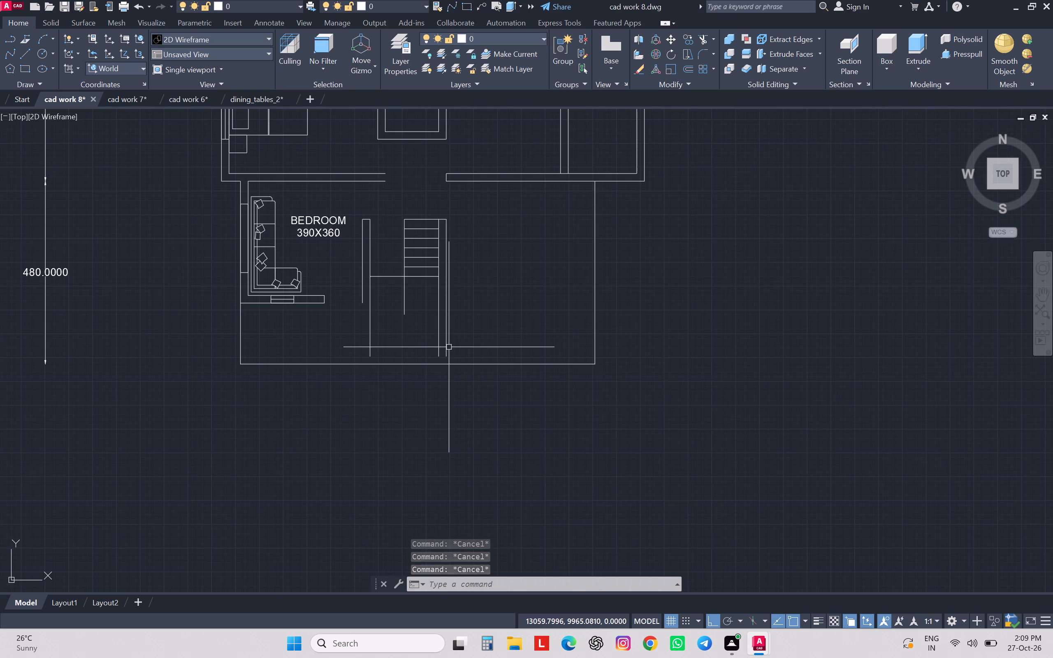
key("space")
left_click(445, 347)
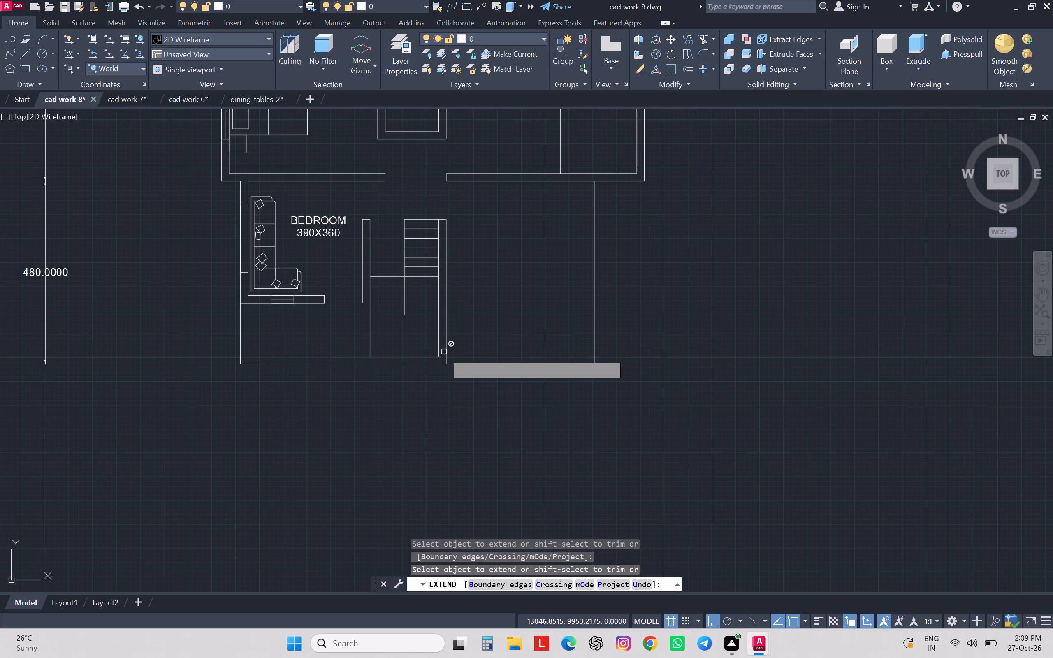
key("Escape")
key("Escape")
key("Escape")
key("Escape")
key("Escape")
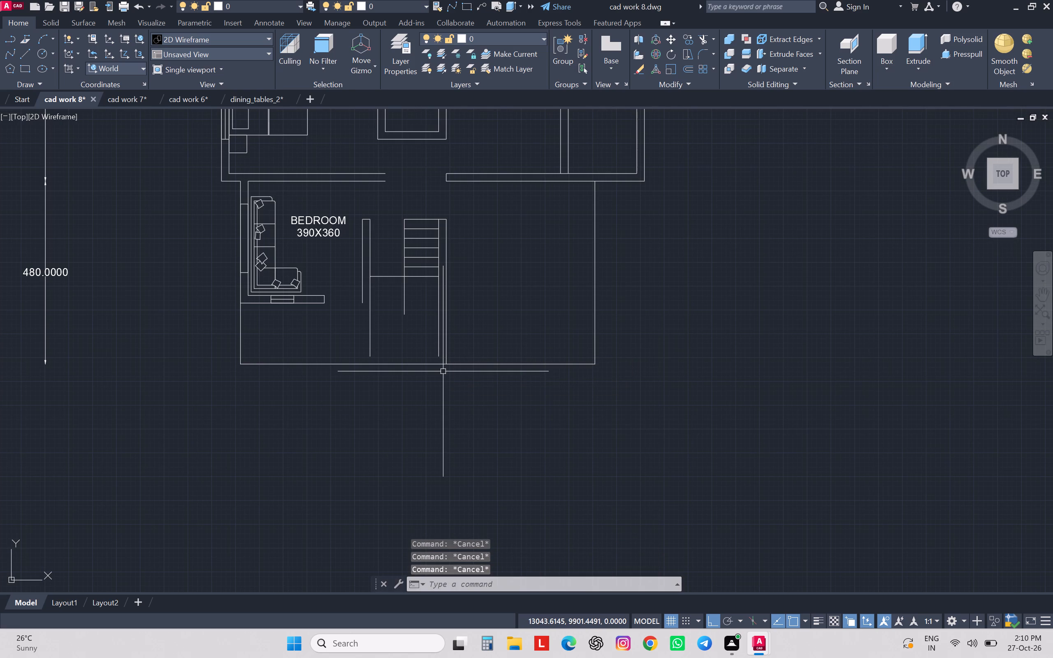
Draw a horizontal line joining the lower ends of the staircase walls' inner lines to close the stairwell's south end.
key("l")
key("Return")
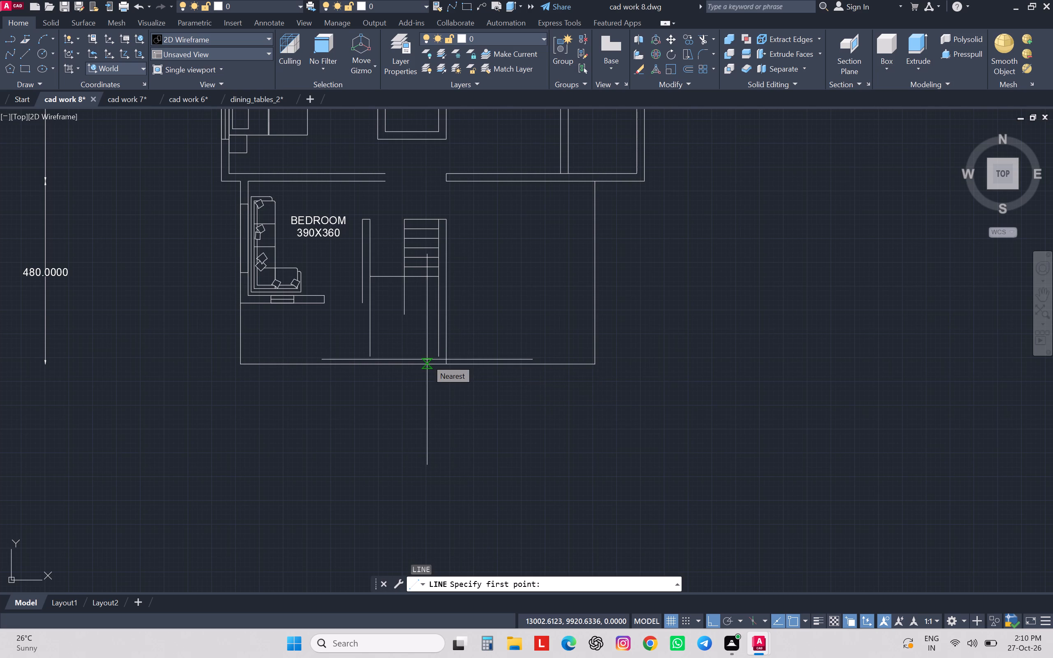
scroll(431, 353, "up", 2)
left_click(447, 359)
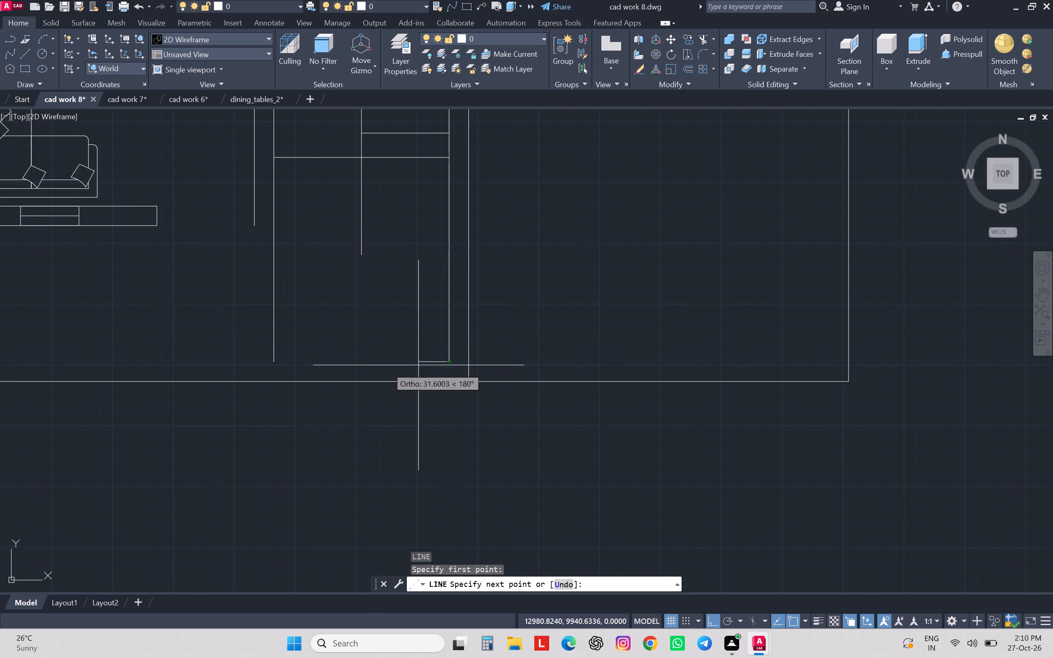
left_click(274, 361)
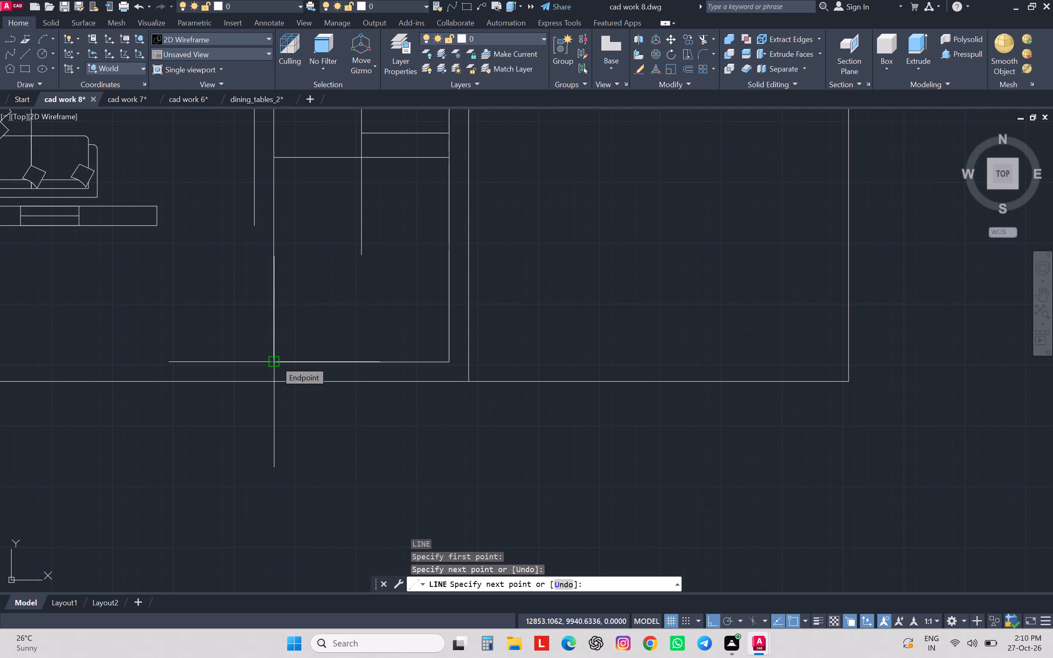
scroll(276, 361, "down", 1)
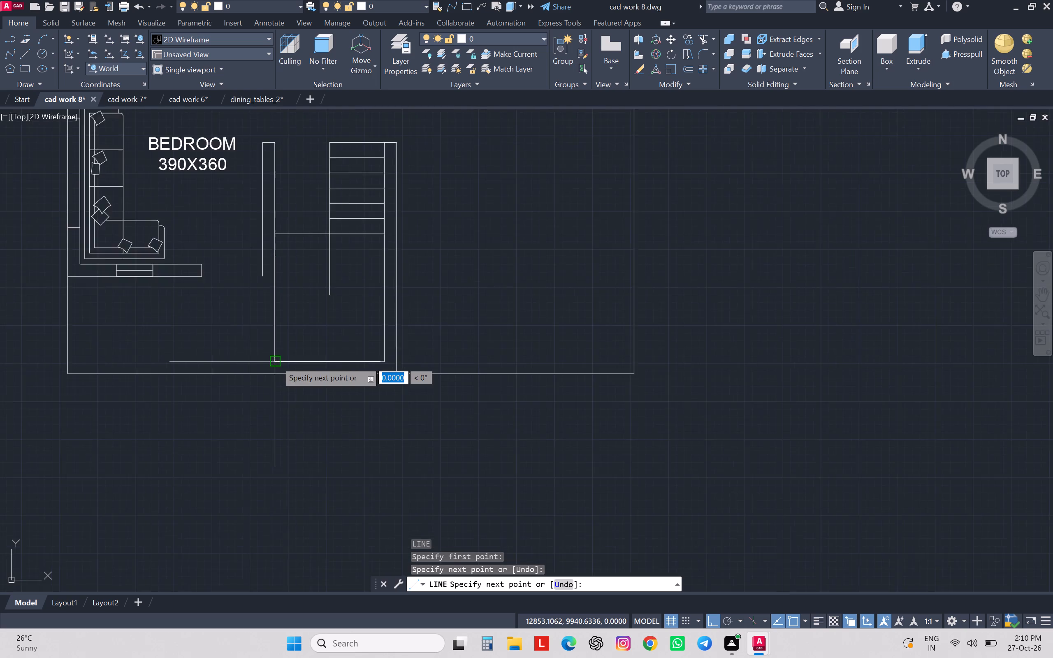
scroll(276, 361, "down", 2)
scroll(305, 345, "down", 1)
middle_click_drag(305, 345, 306, 344)
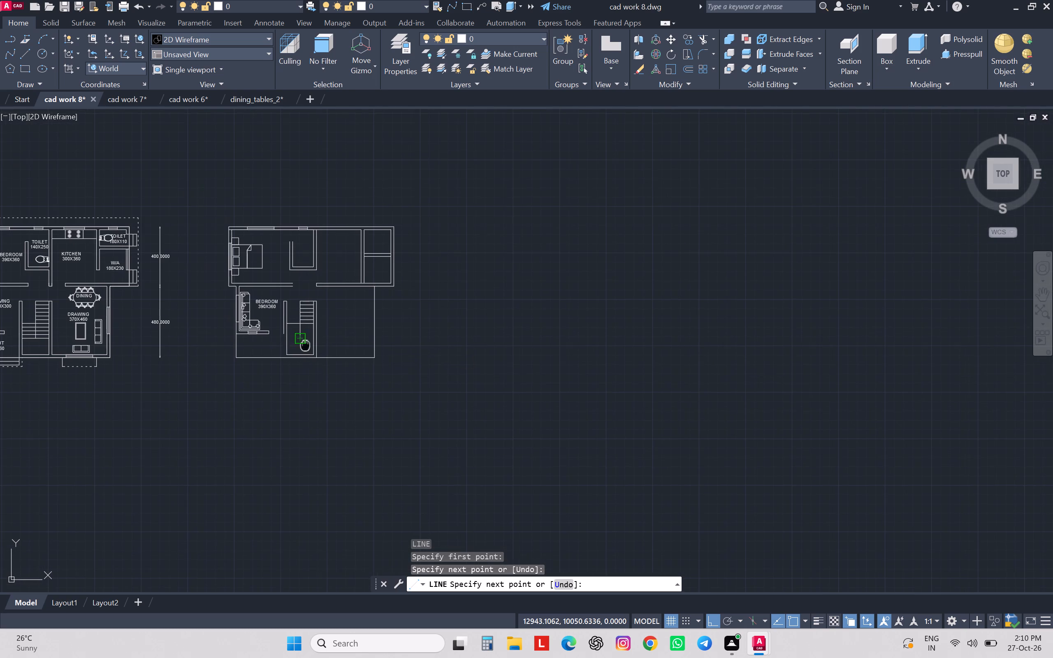
middle_click_drag(306, 344, 532, 331)
scroll(532, 331, "down", 1)
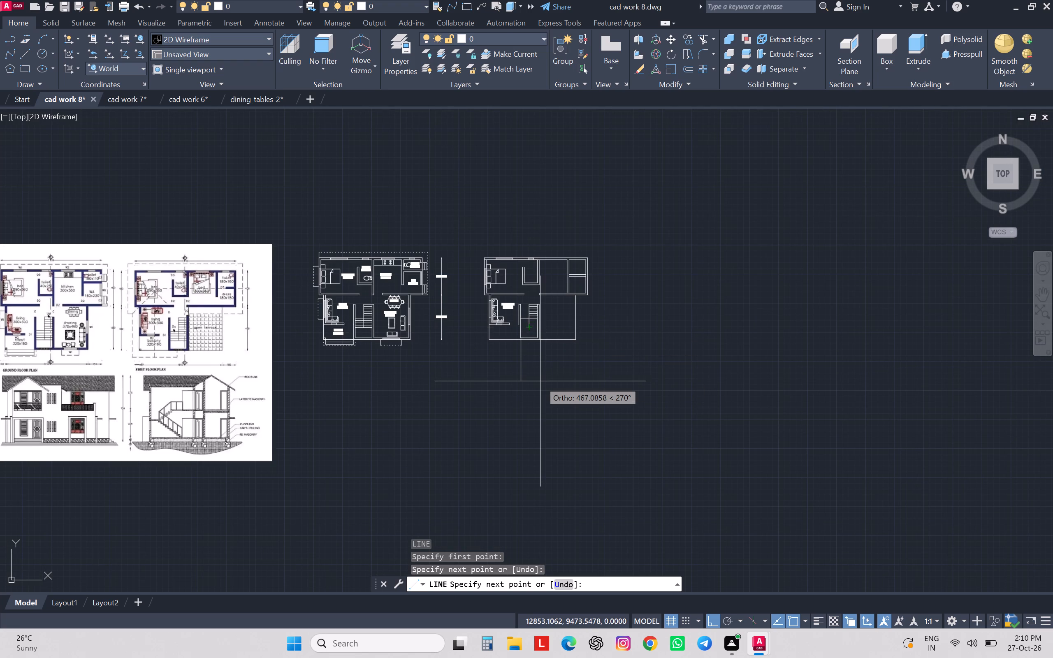
scroll(533, 333, "up", 3)
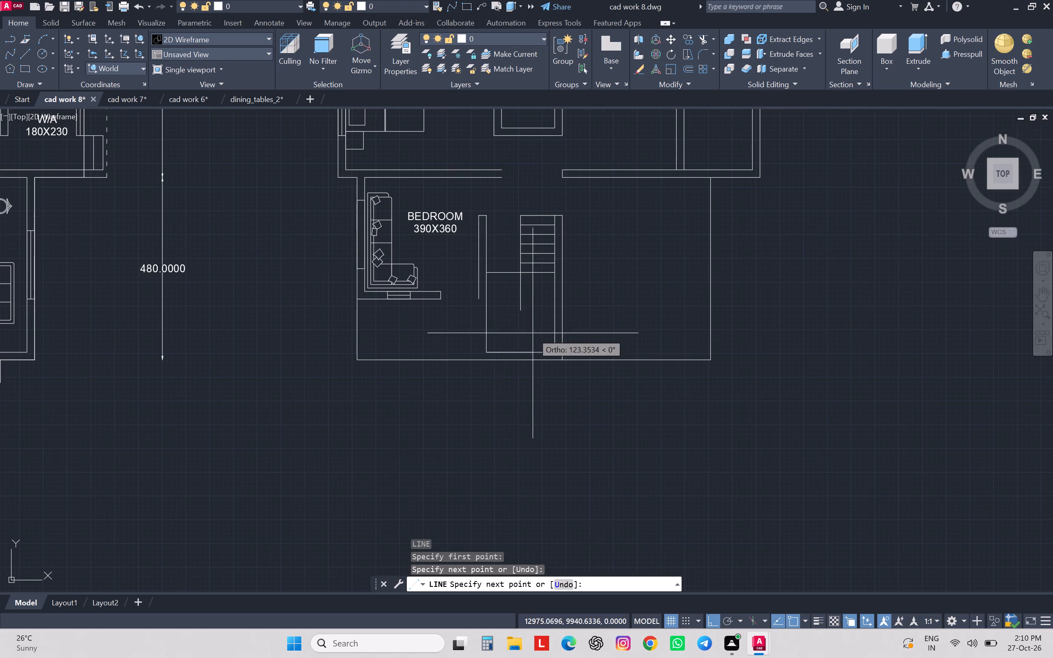
key("Escape")
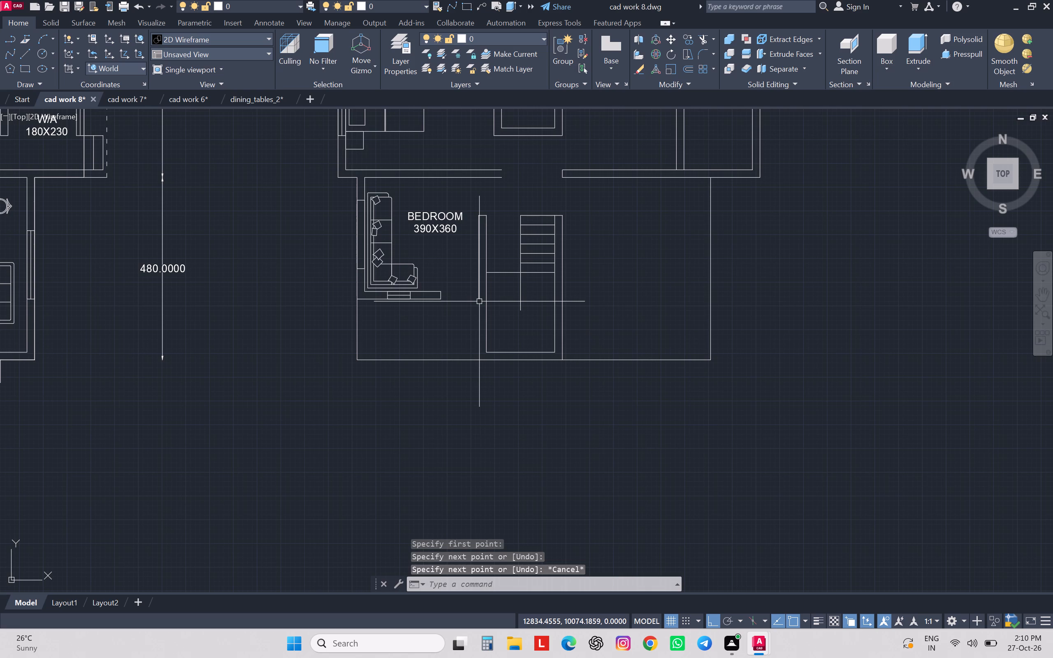
Extend the outer line of the staircase's west wall south to the plan's southern boundary line.
type("TR")
key("space")
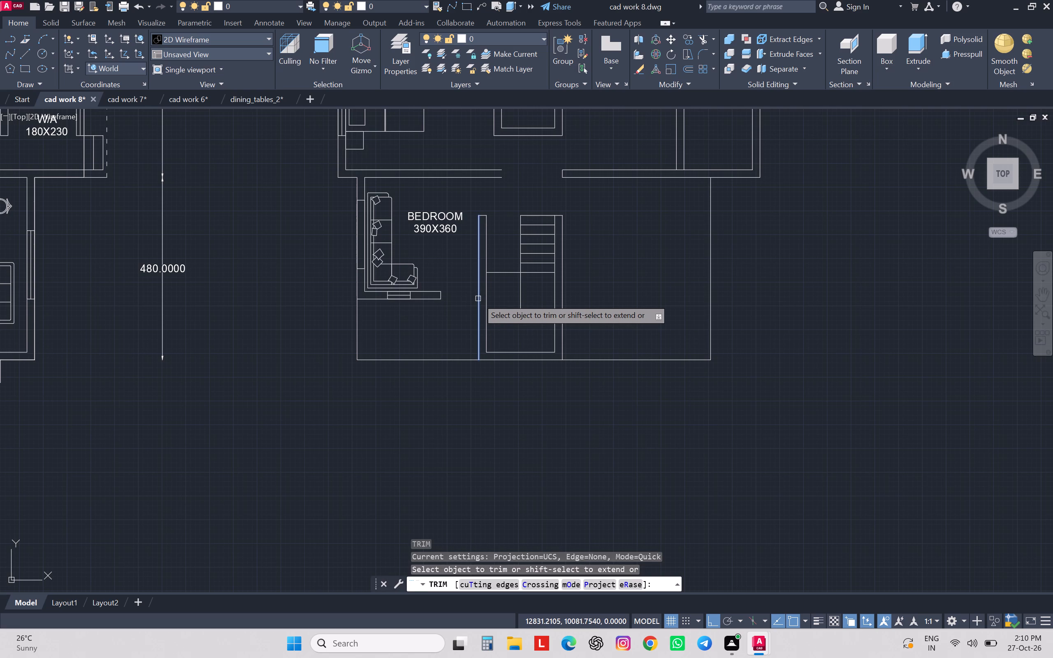
left_click(478, 299, "shift")
scroll(525, 373, "down", 1)
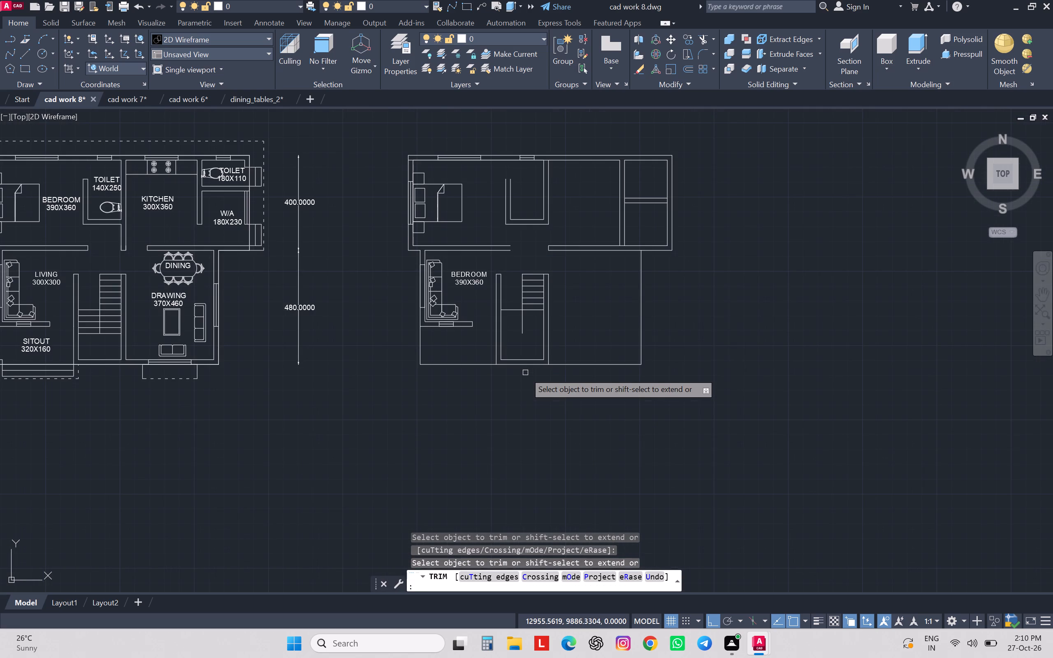
scroll(525, 373, "down", 2)
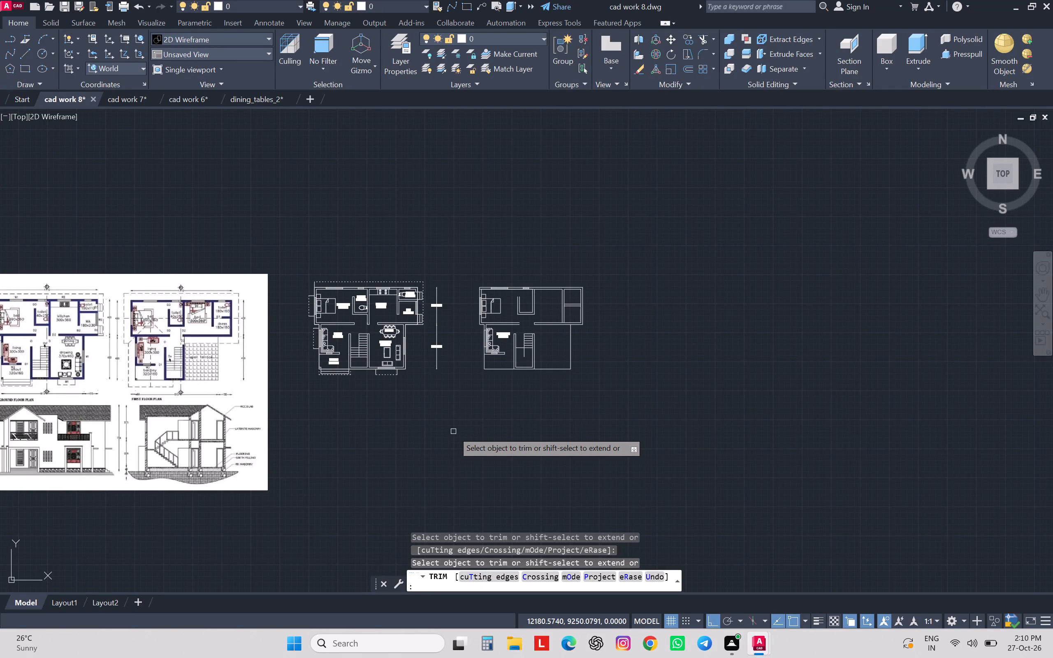
scroll(453, 431, "down", 1)
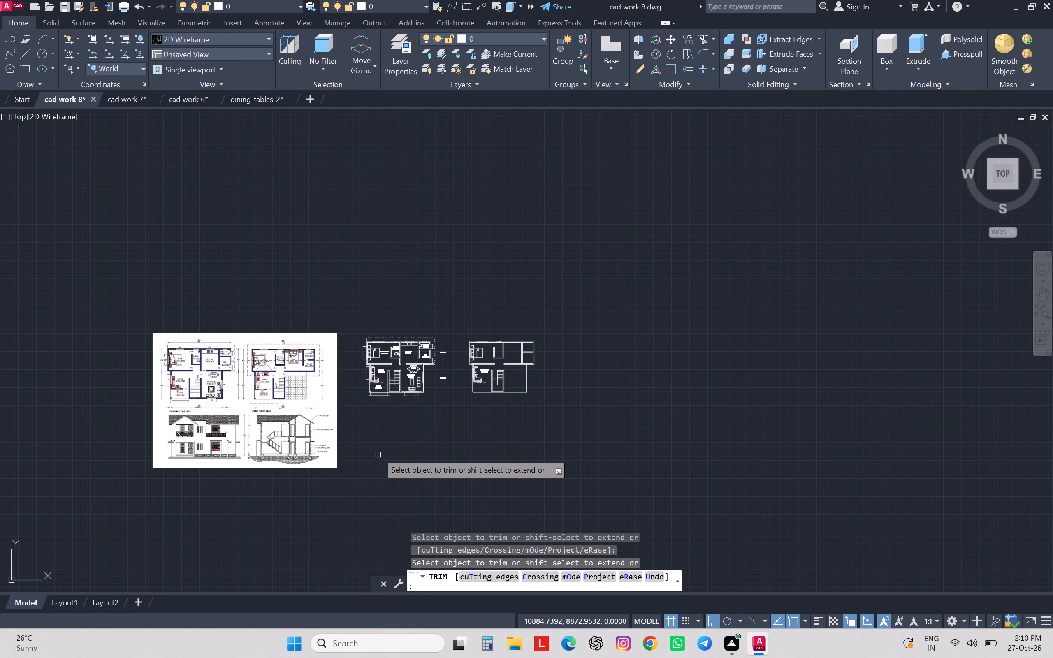
scroll(480, 401, "up", 3)
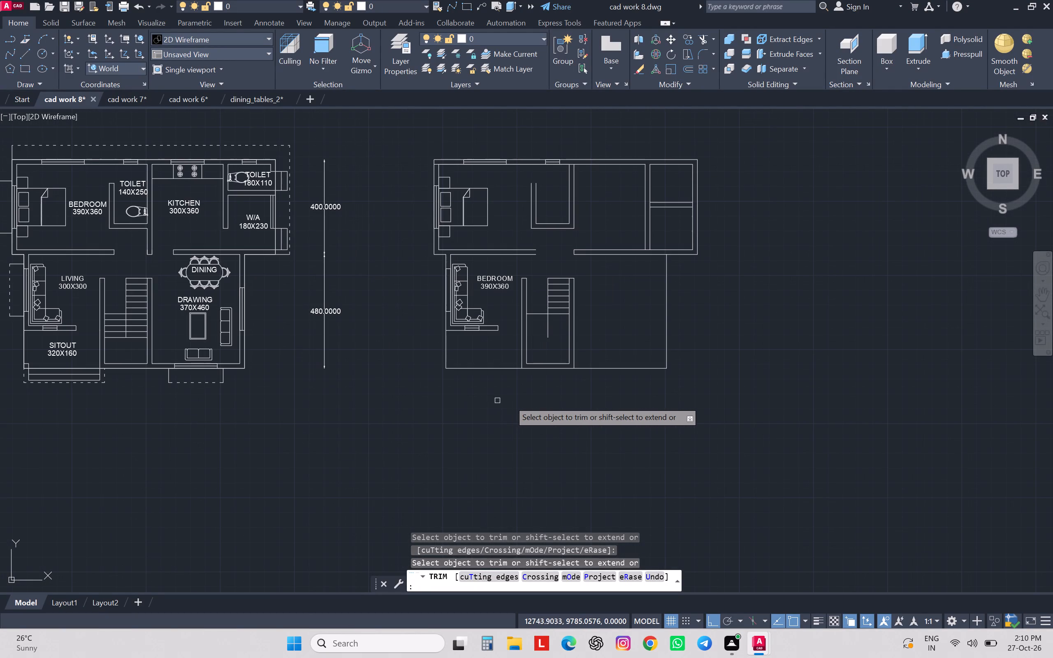
key("Escape")
key("Escape")
key("Escape")
key("Escape")
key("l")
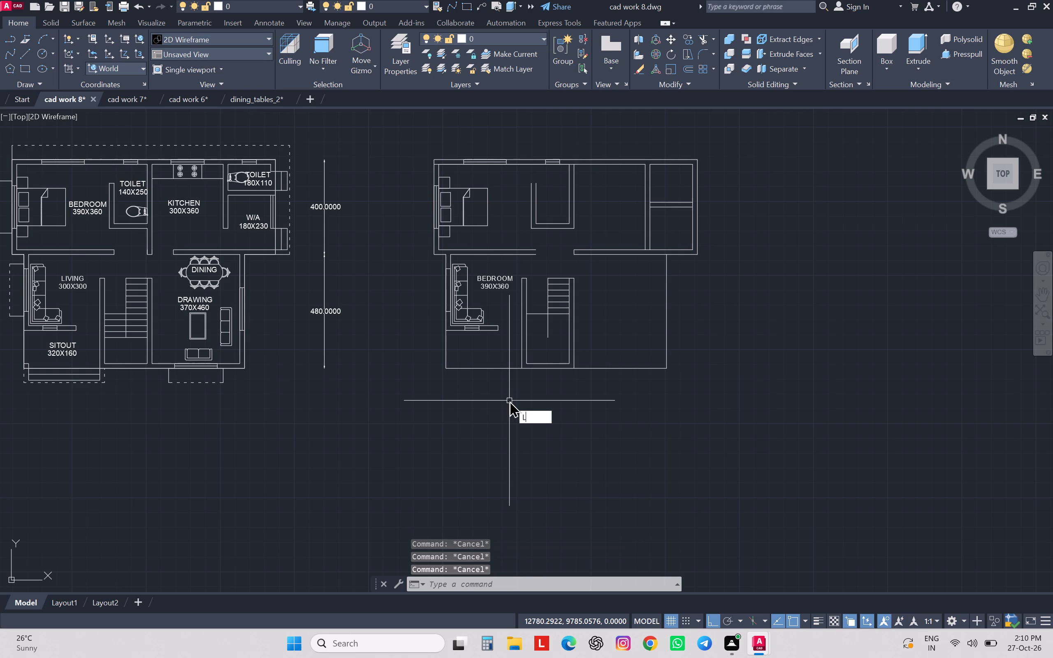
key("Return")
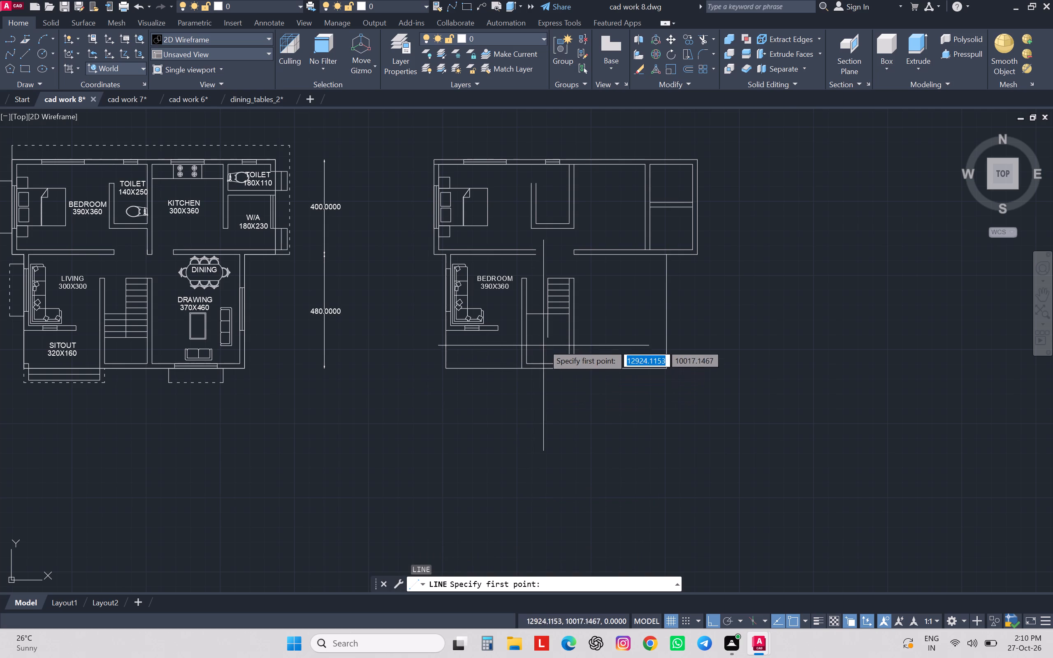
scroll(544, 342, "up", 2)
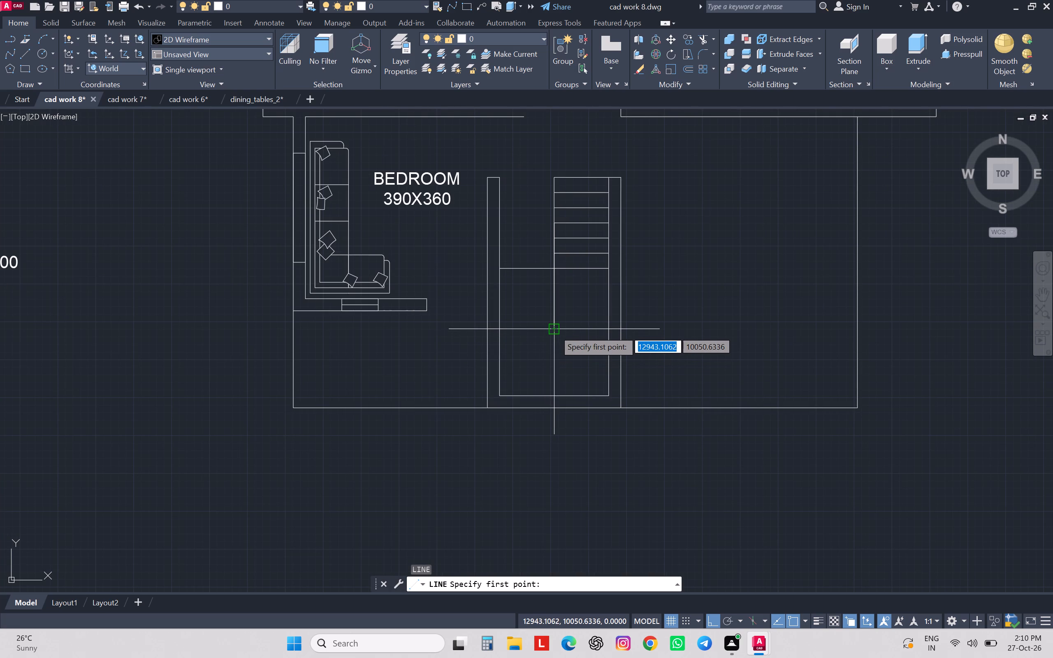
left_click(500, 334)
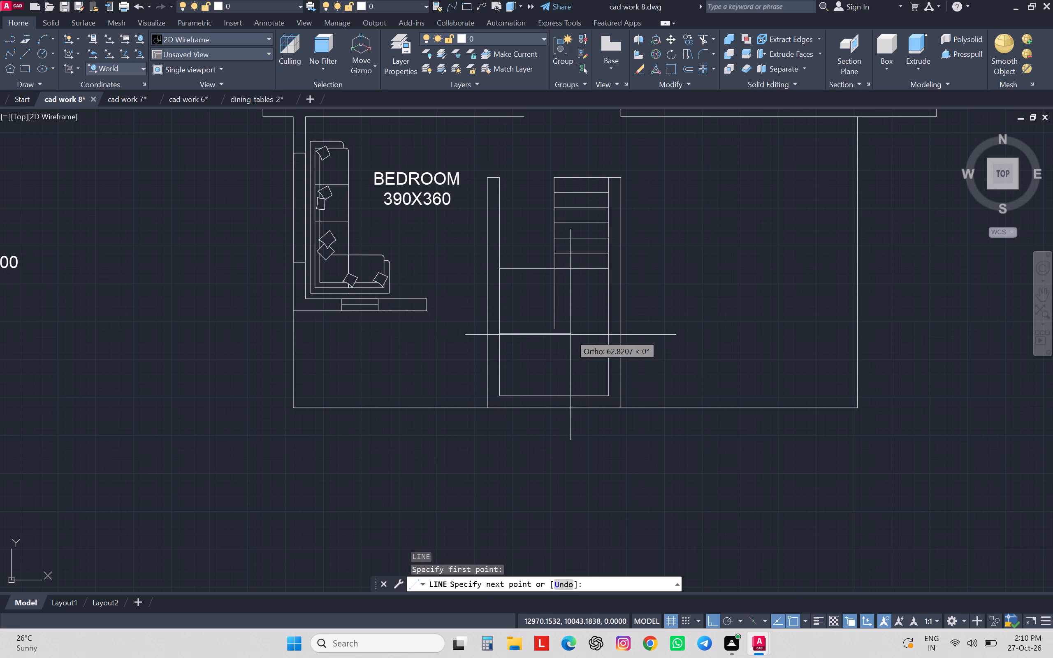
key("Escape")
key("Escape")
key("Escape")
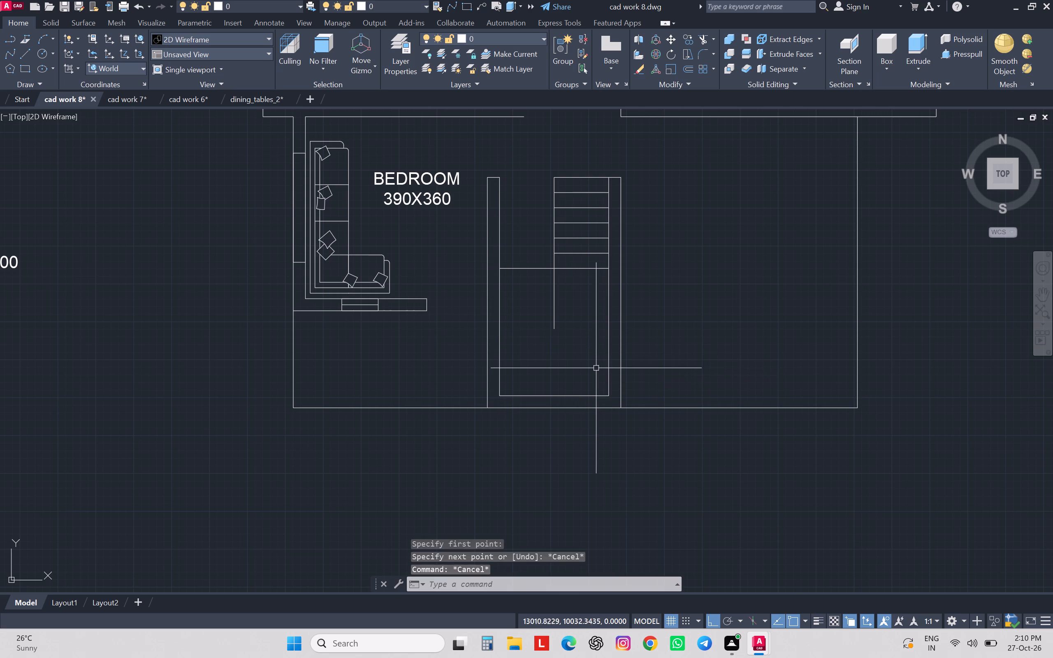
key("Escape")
Offset the full-width stair line southward by 25 three times in multiple mode to form further treads.
left_click(589, 266)
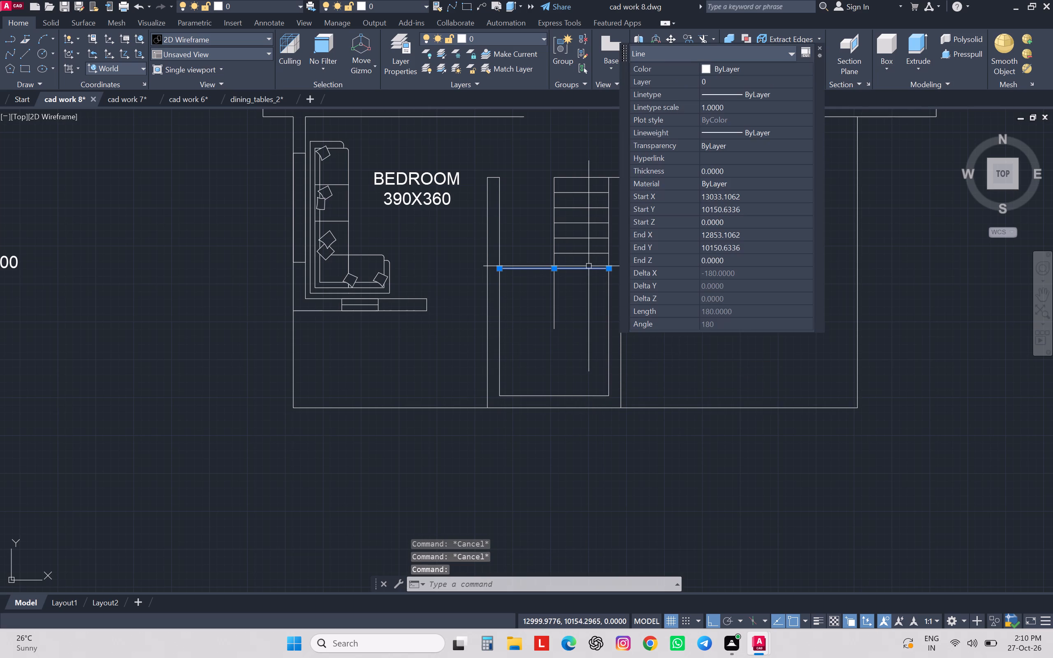
key("o")
key("Return")
type("25")
key("Return")
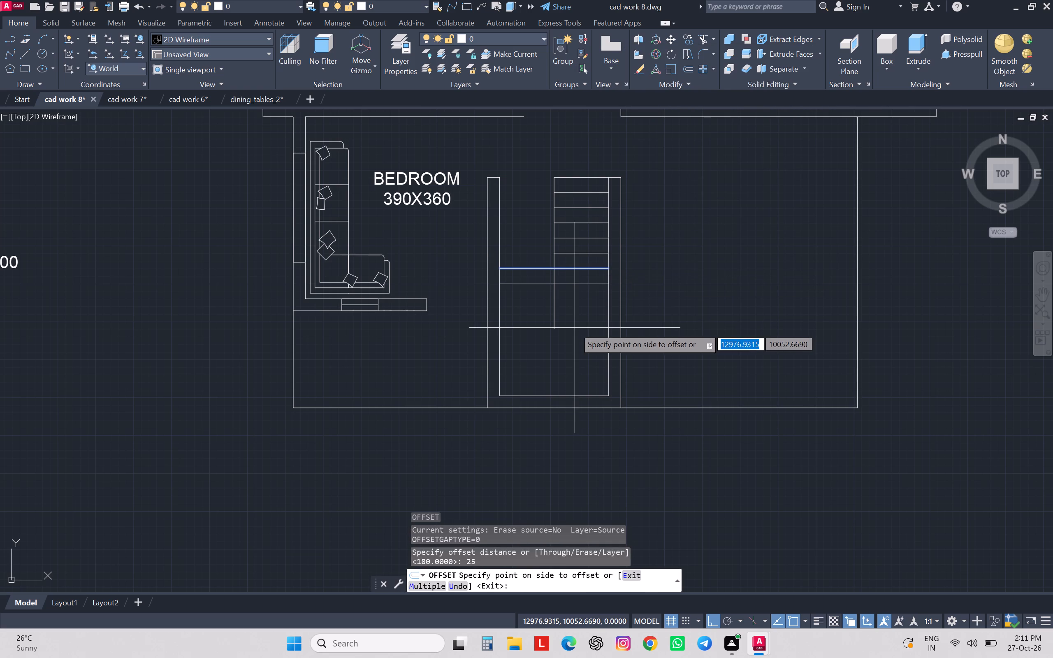
key("m")
key("Return")
left_click(576, 329)
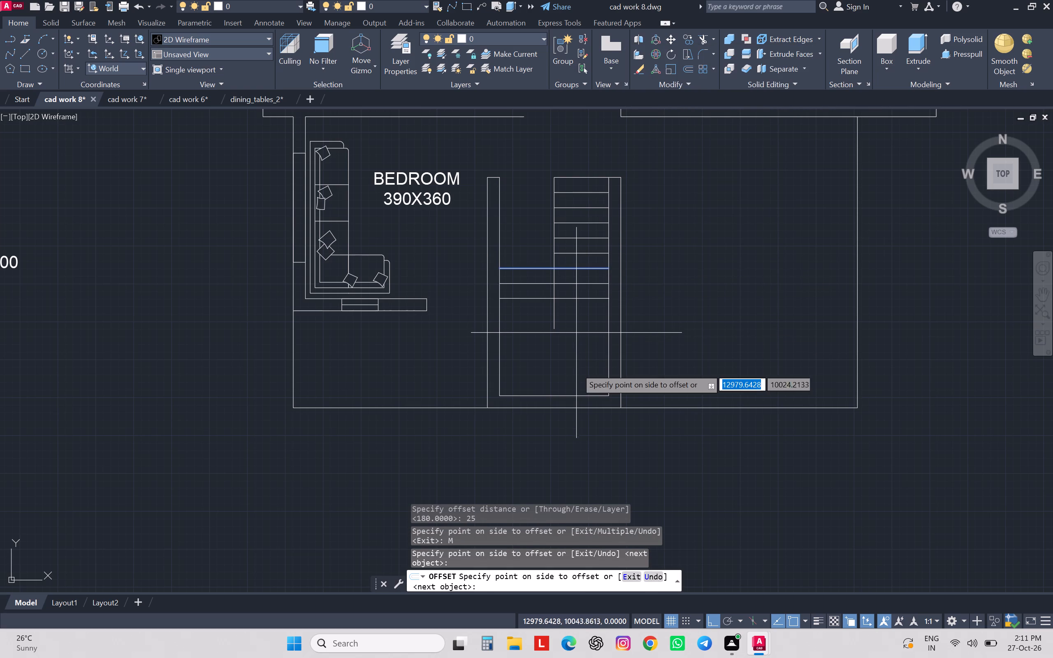
left_click(576, 368)
left_click(573, 354)
key("Escape")
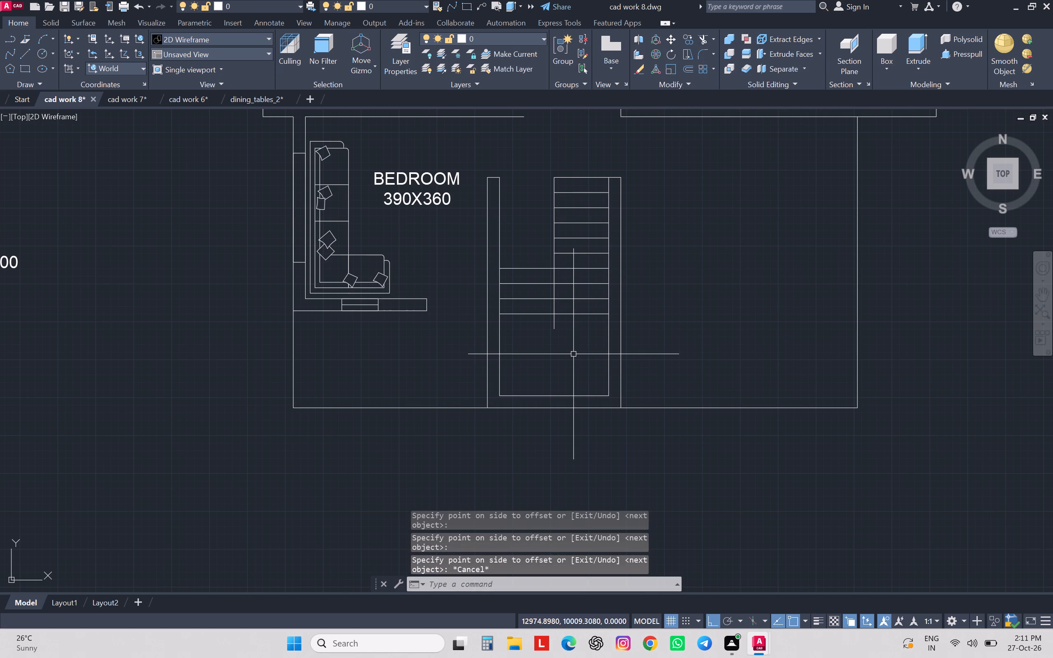
Offset the southernmost tread line another 25 southward to the lower end of the stair's centre line.
key("space")
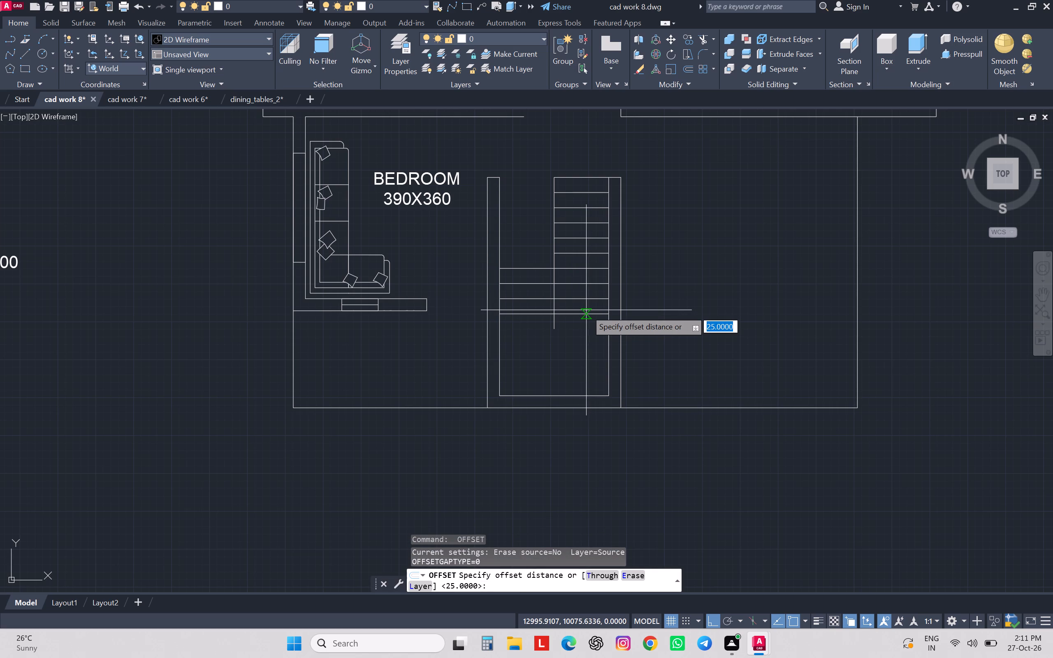
key("space")
left_click(586, 314)
left_click(581, 352)
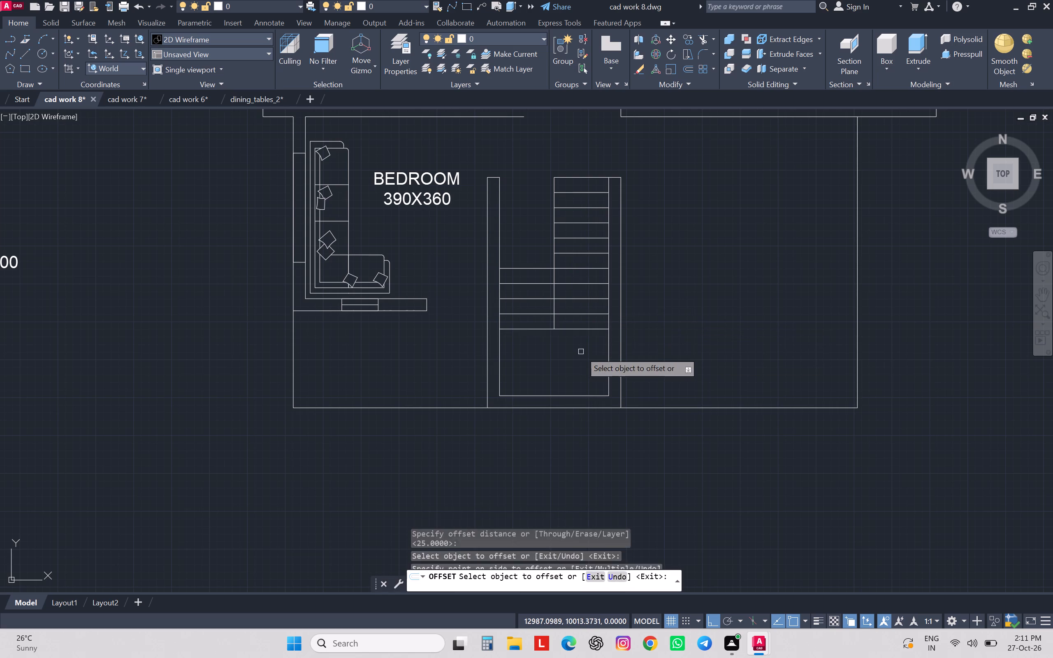
key("Escape")
key("Escape")
key("Escape")
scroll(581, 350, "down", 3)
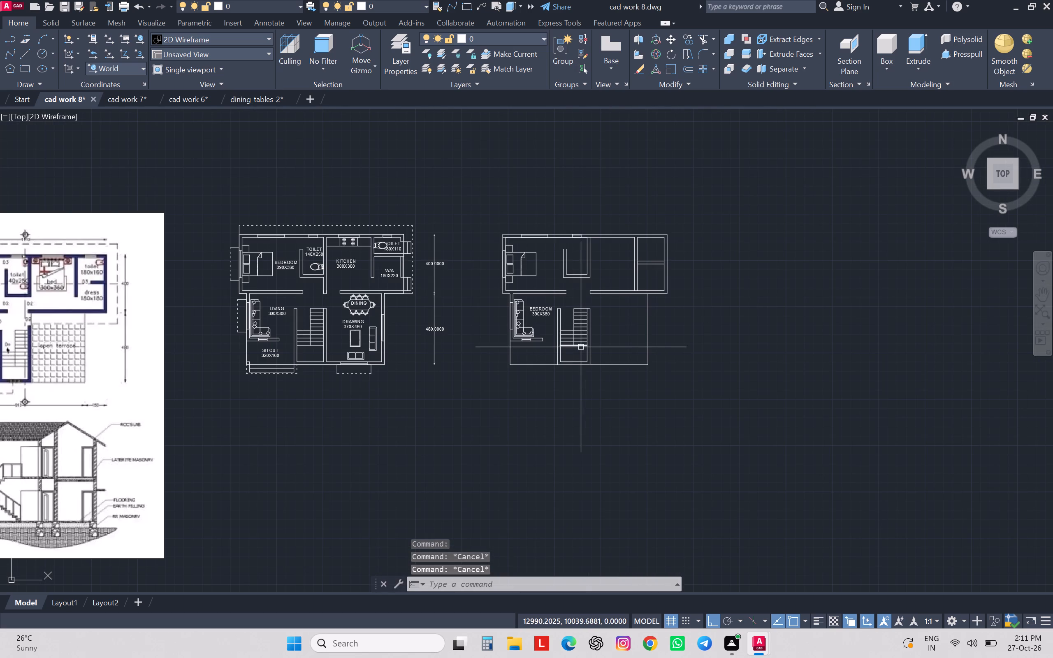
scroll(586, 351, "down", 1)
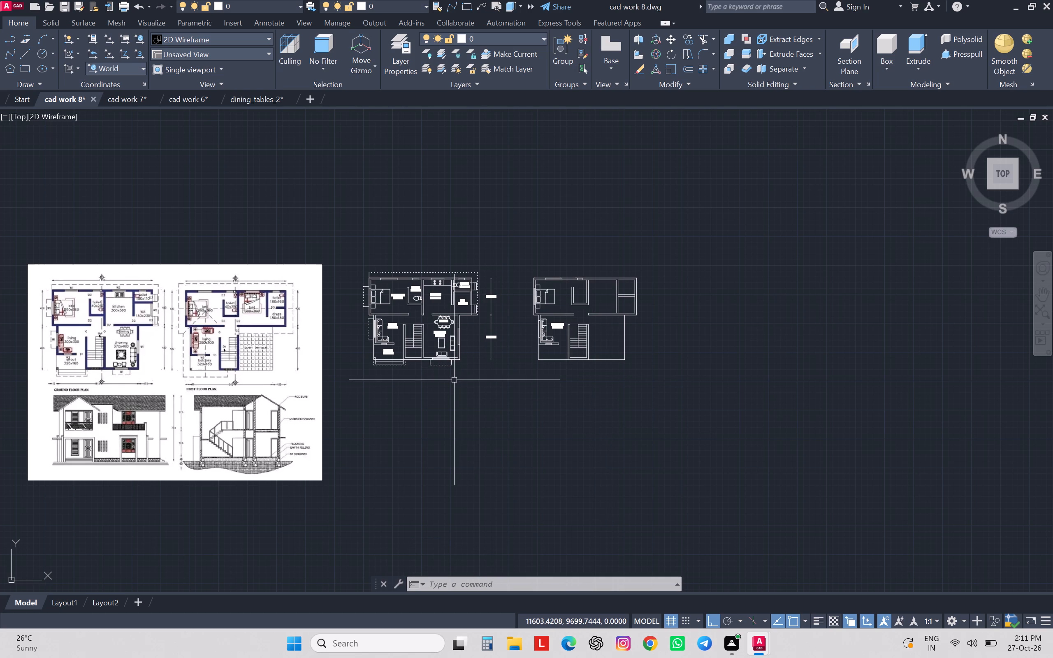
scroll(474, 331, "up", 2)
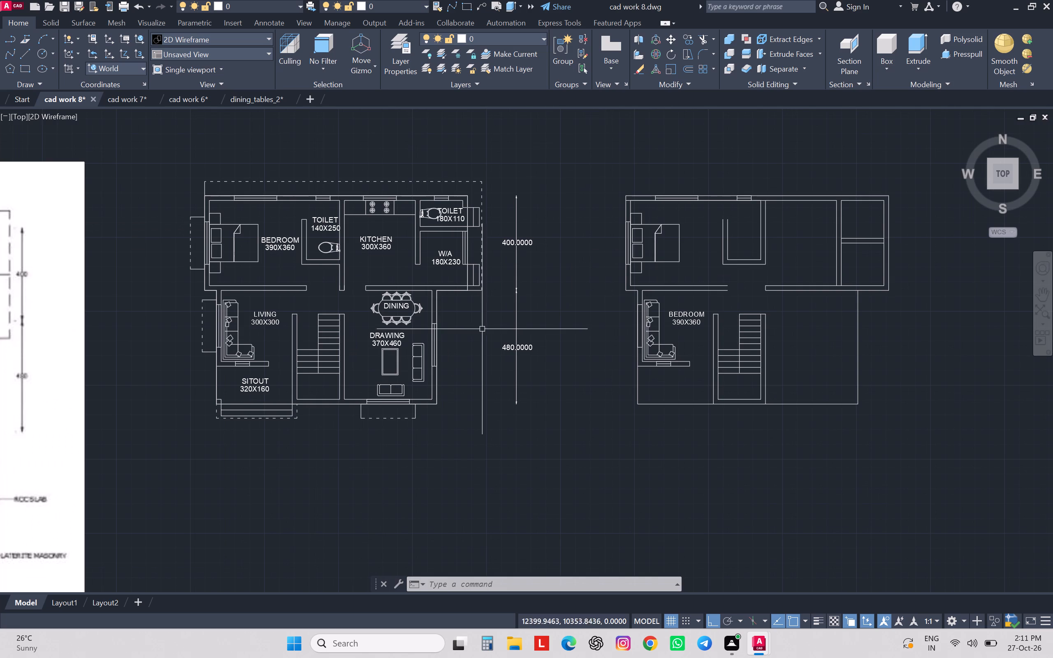
Copy the bed and its two side tables from the first floor's northwest bedroom to the clear space east of the plan.
left_click(687, 213)
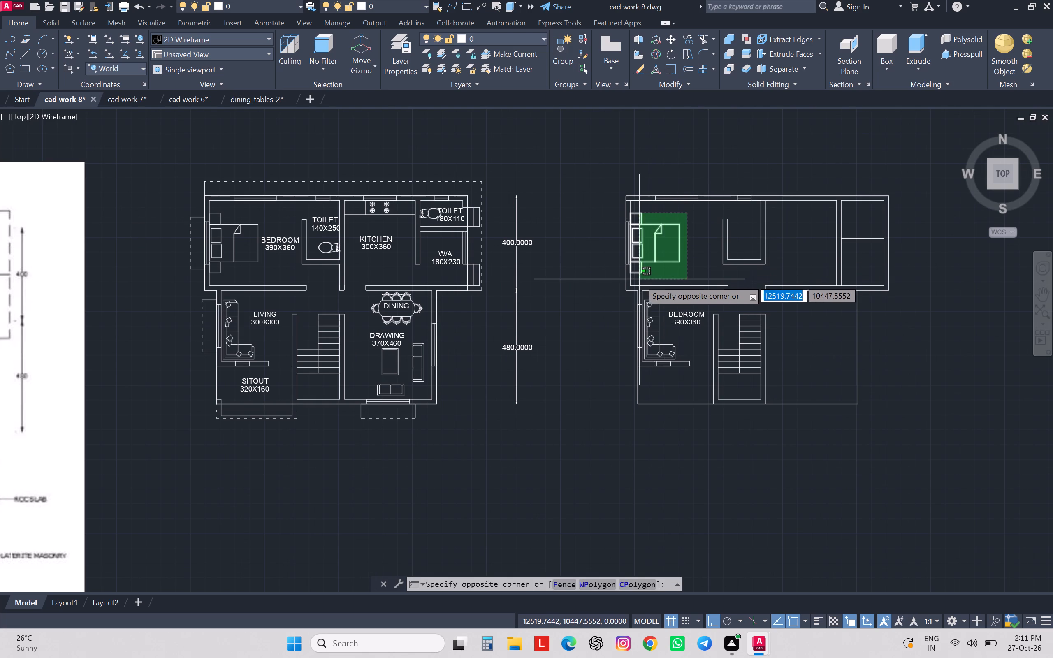
left_click(639, 279)
type("CO")
key("Return")
left_click(643, 261)
scroll(643, 261, "down", 2)
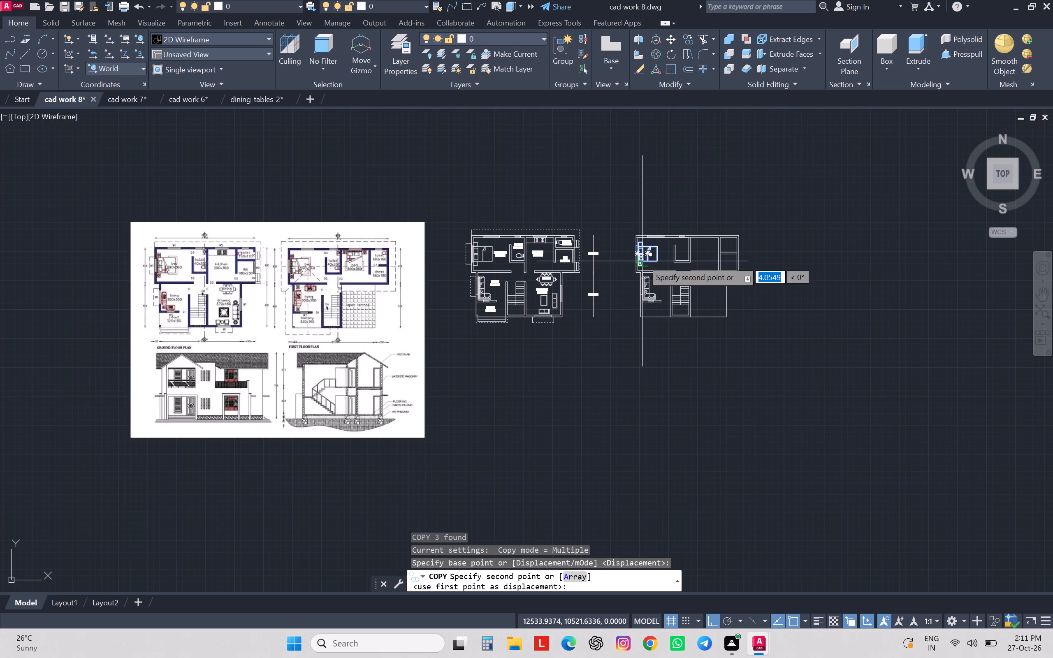
left_click(800, 251)
key("Escape")
Rotate the copied bed and side tables 270 degrees about the set's southwest corner.
left_click(834, 226)
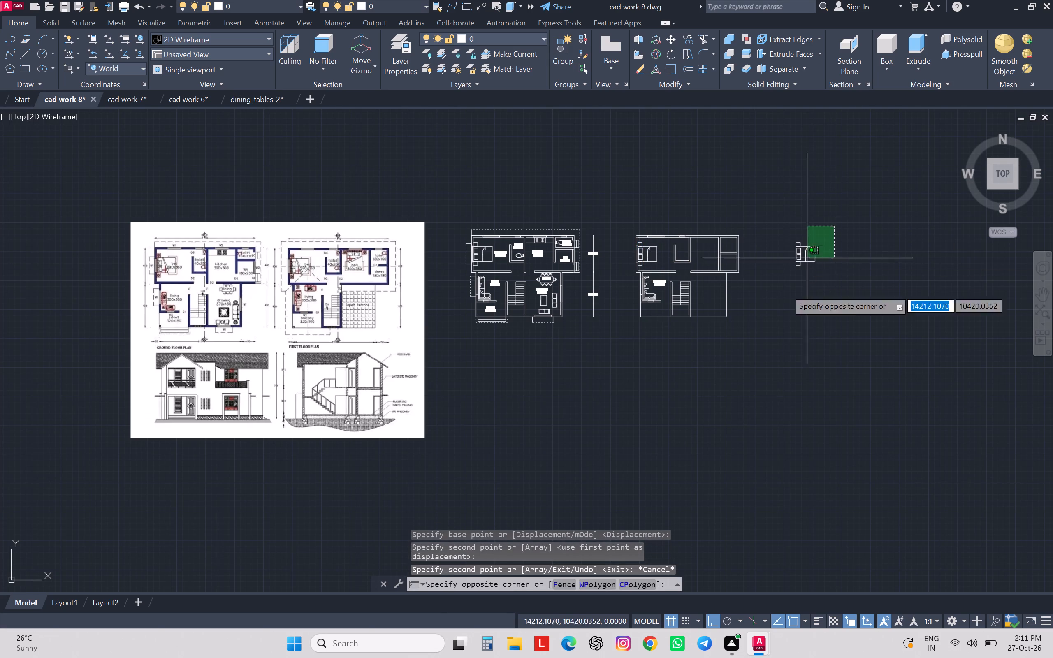
left_click(774, 305)
type("RO")
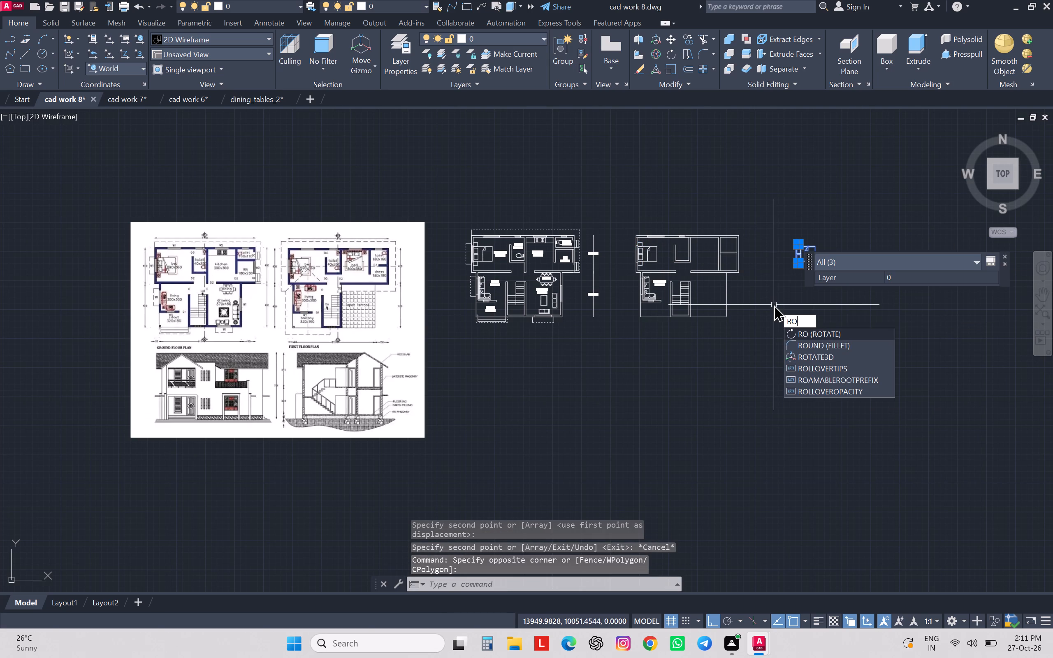
key("Return")
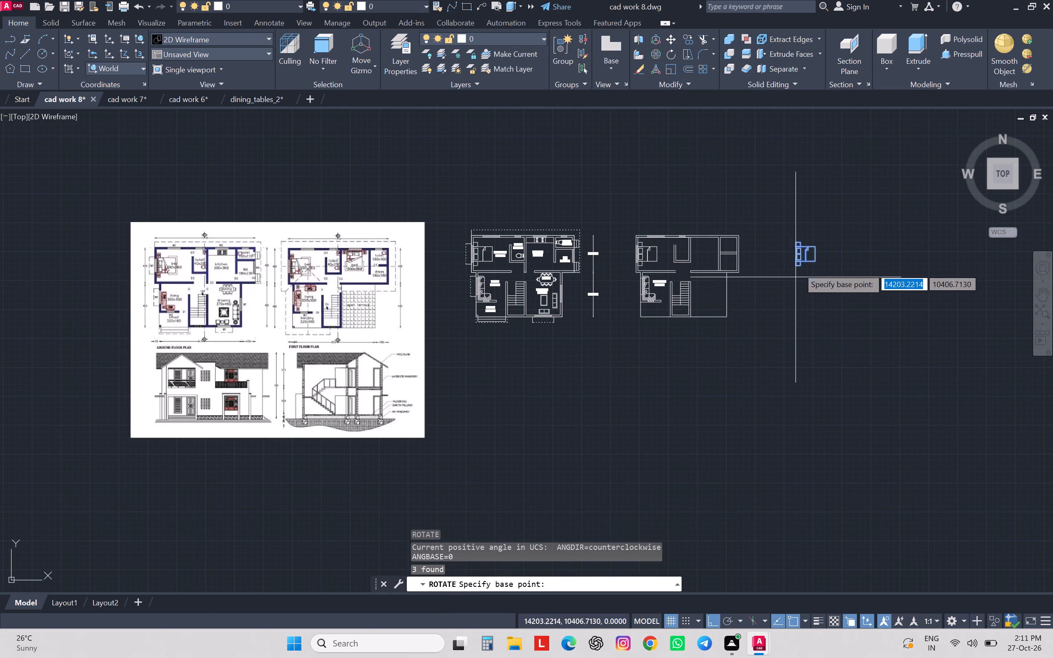
scroll(798, 265, "up", 3)
left_click(790, 264)
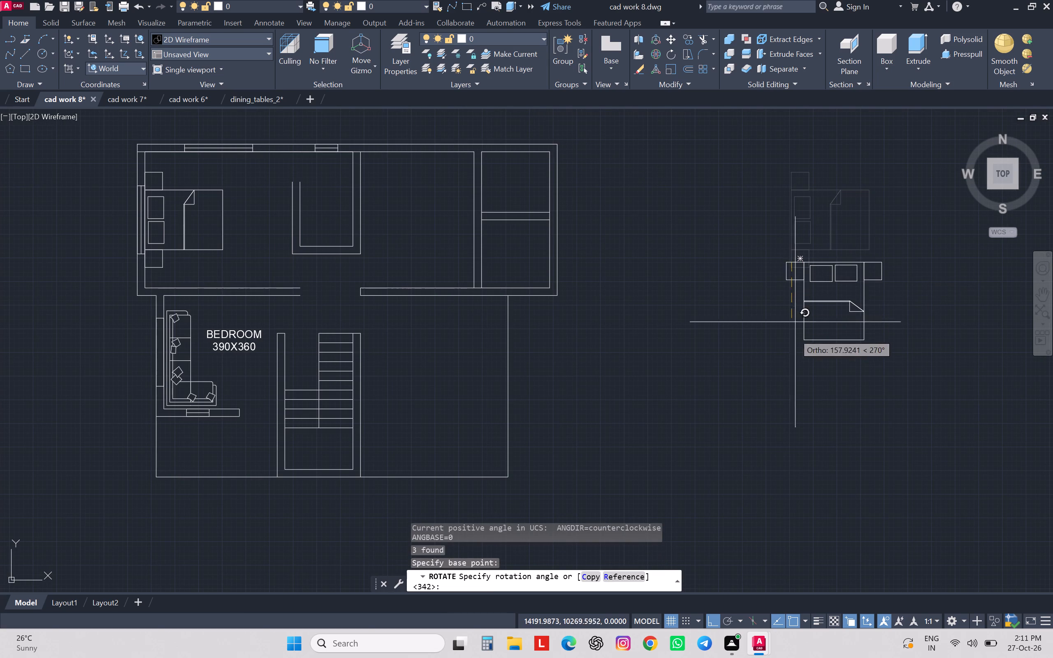
left_click(776, 372)
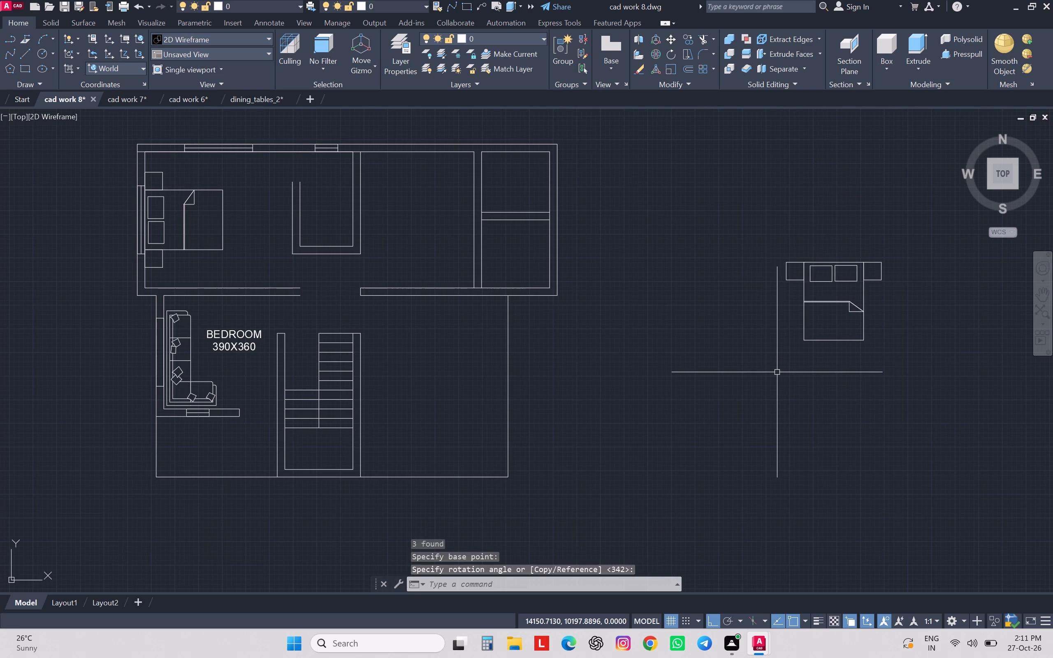
Trim the north wall's inner line between the two lines of the first floor toilet's east partition.
scroll(897, 254, "down", 2)
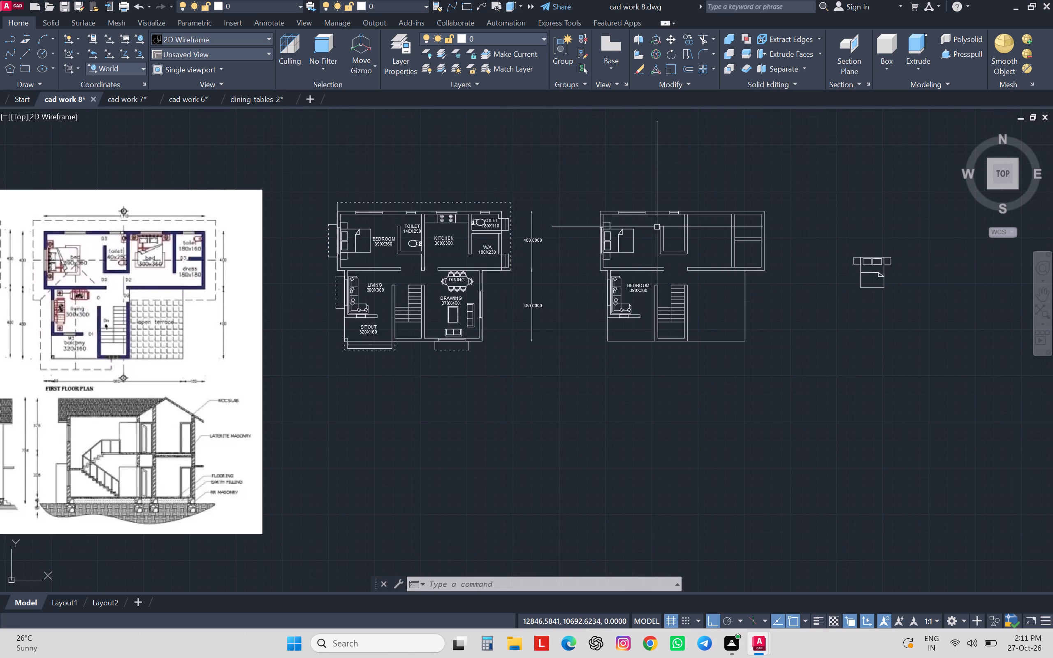
scroll(657, 227, "up", 2)
scroll(631, 195, "up", 2)
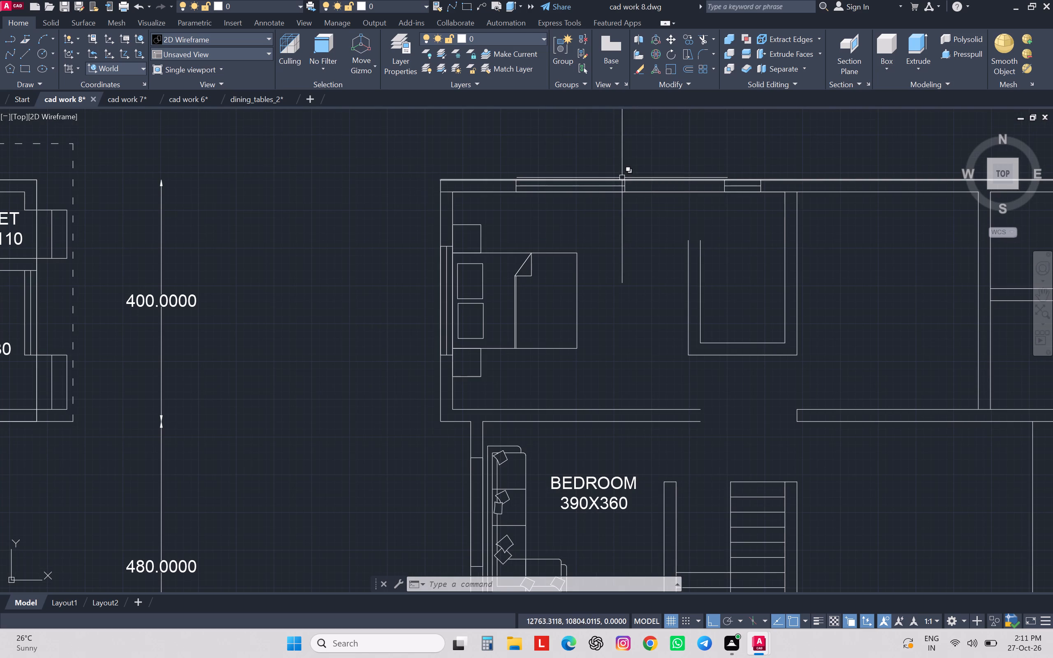
scroll(622, 178, "down", 2)
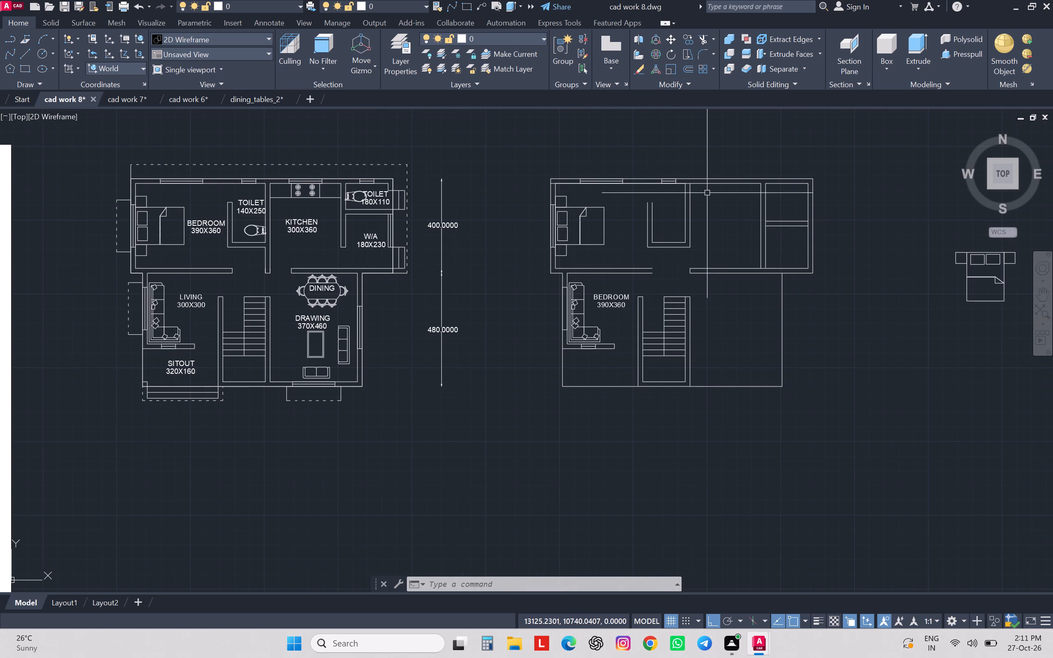
type("TR")
key("space")
scroll(694, 187, "up", 3)
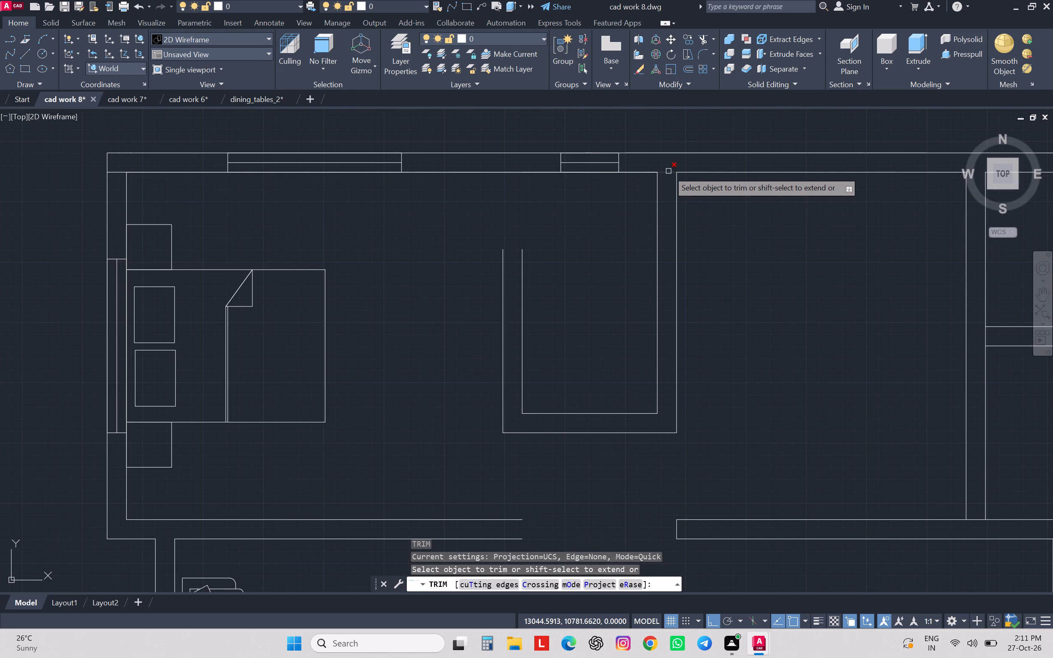
left_click(668, 171)
scroll(668, 171, "up", 1)
scroll(668, 171, "down", 3)
key("Escape")
key("Escape")
key("Escape")
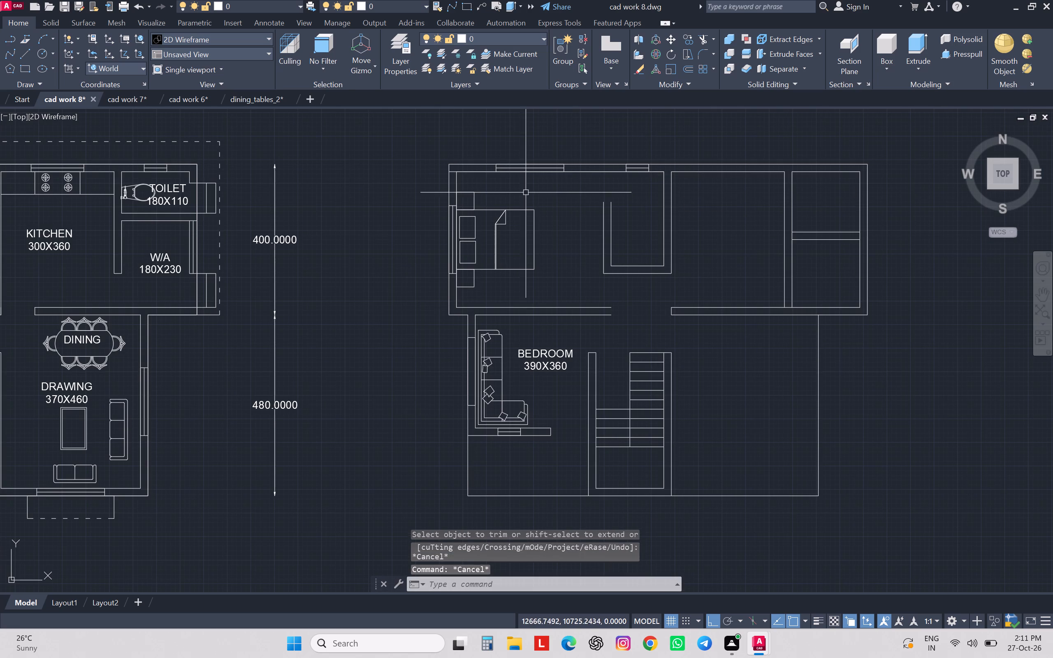
key("Escape")
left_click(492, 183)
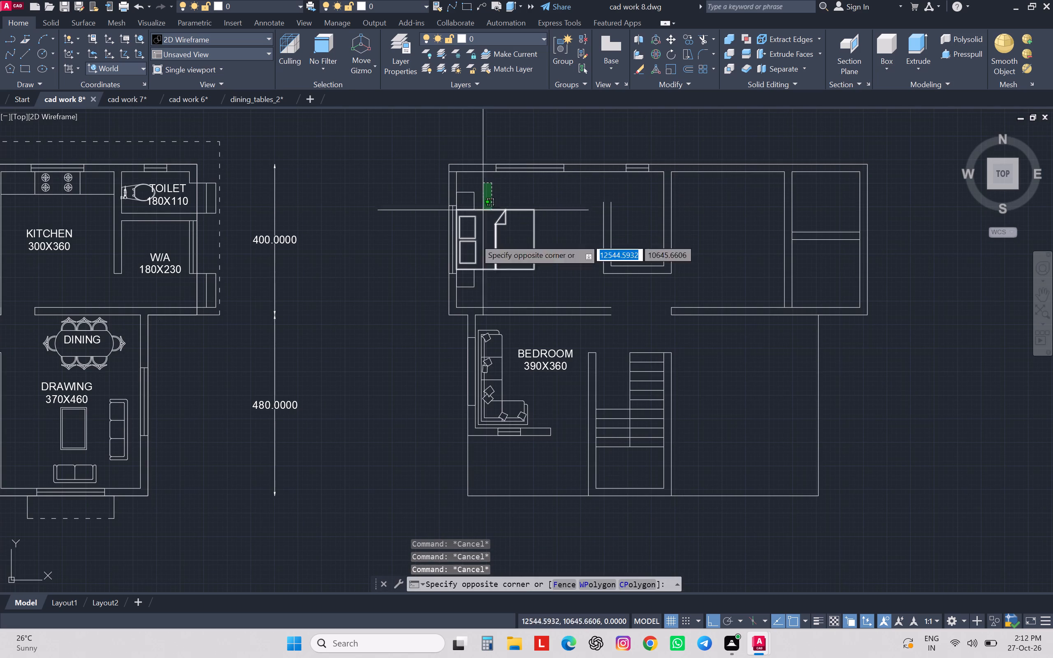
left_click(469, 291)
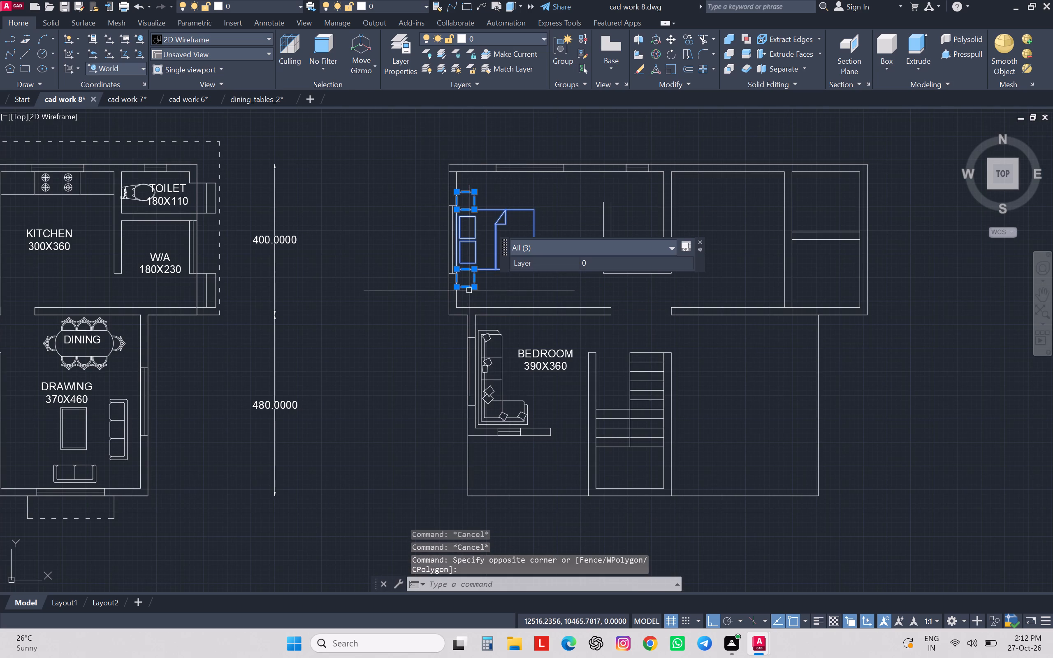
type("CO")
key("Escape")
Copy the northwest bedroom's north window about 542 east along the wall into the room east of the toilet.
scroll(555, 292, "down", 2)
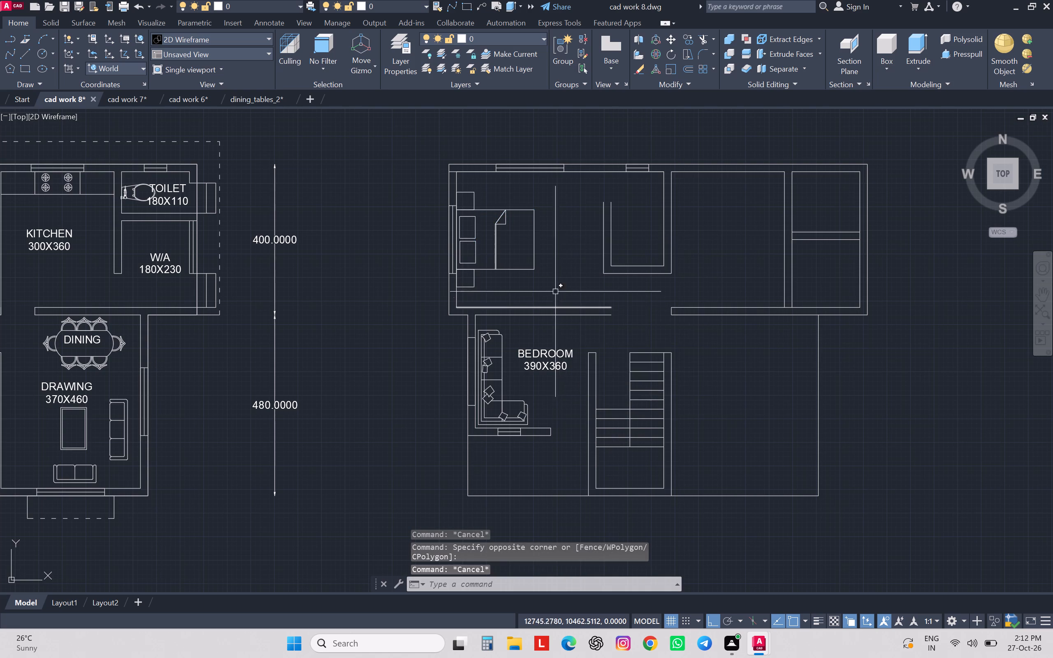
scroll(555, 292, "down", 1)
scroll(740, 281, "up", 1)
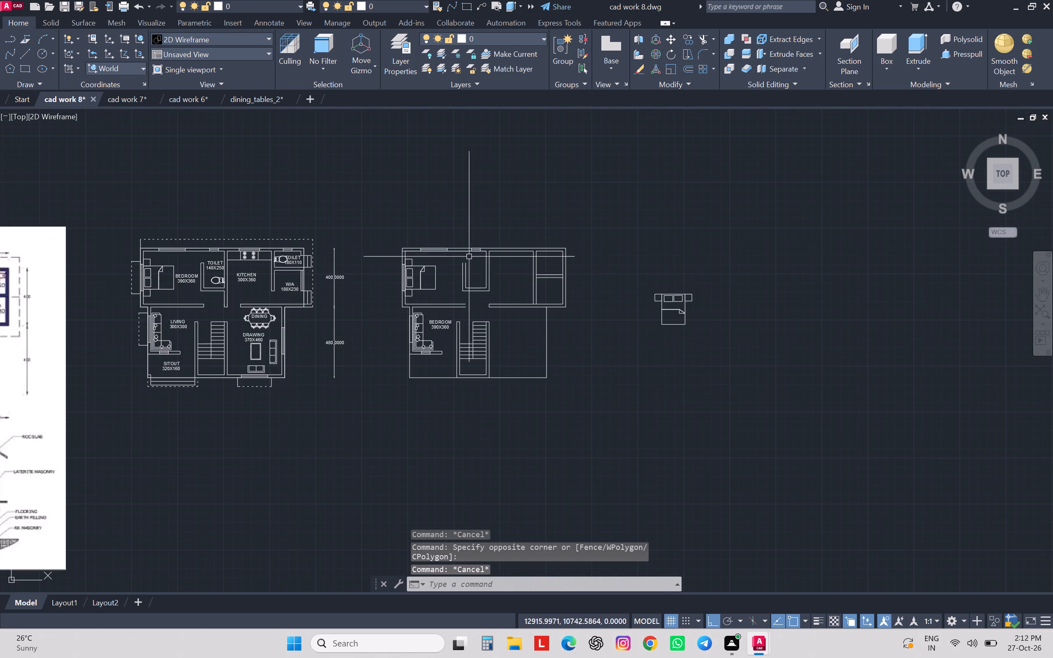
scroll(450, 250, "up", 5)
left_click_drag(424, 240, 420, 241)
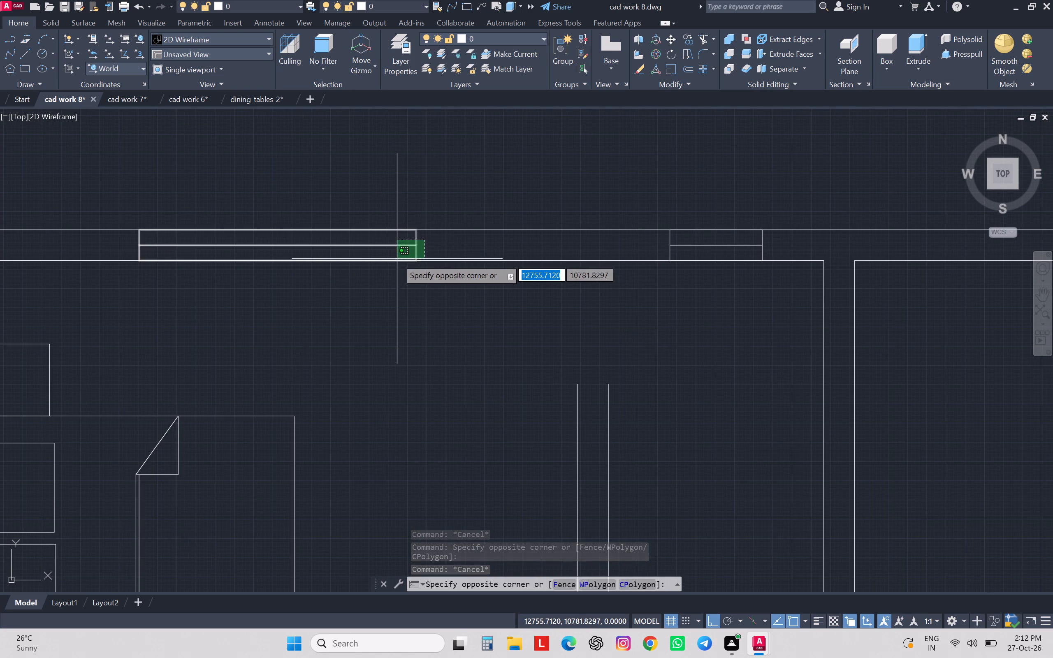
left_click(397, 259)
type("CO")
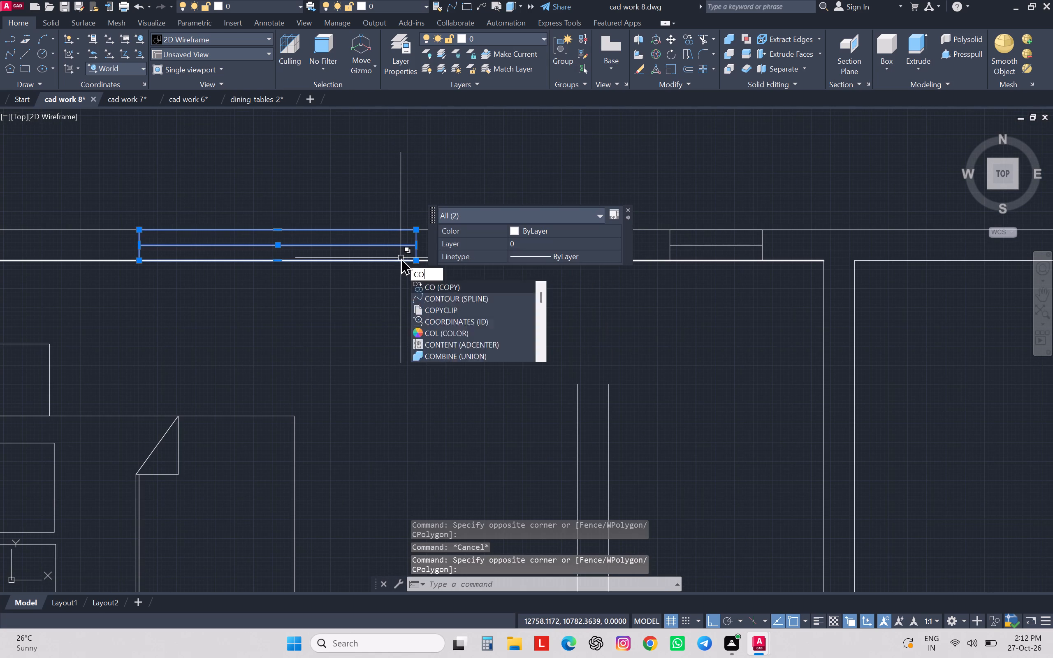
key("Return")
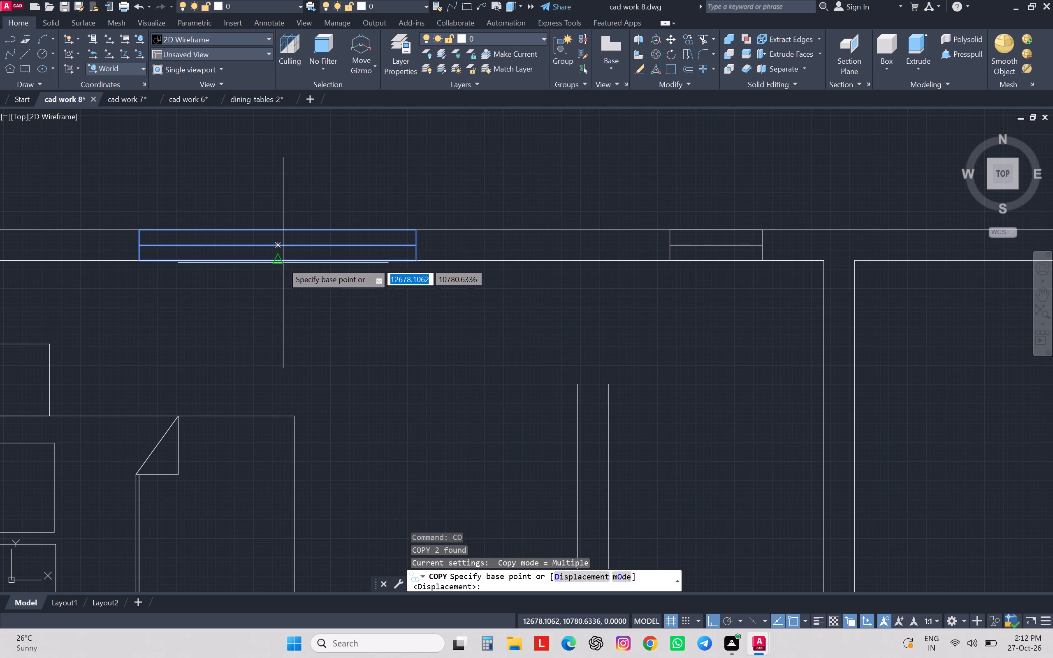
left_click(283, 263)
scroll(283, 262, "down", 2)
scroll(533, 262, "down", 1)
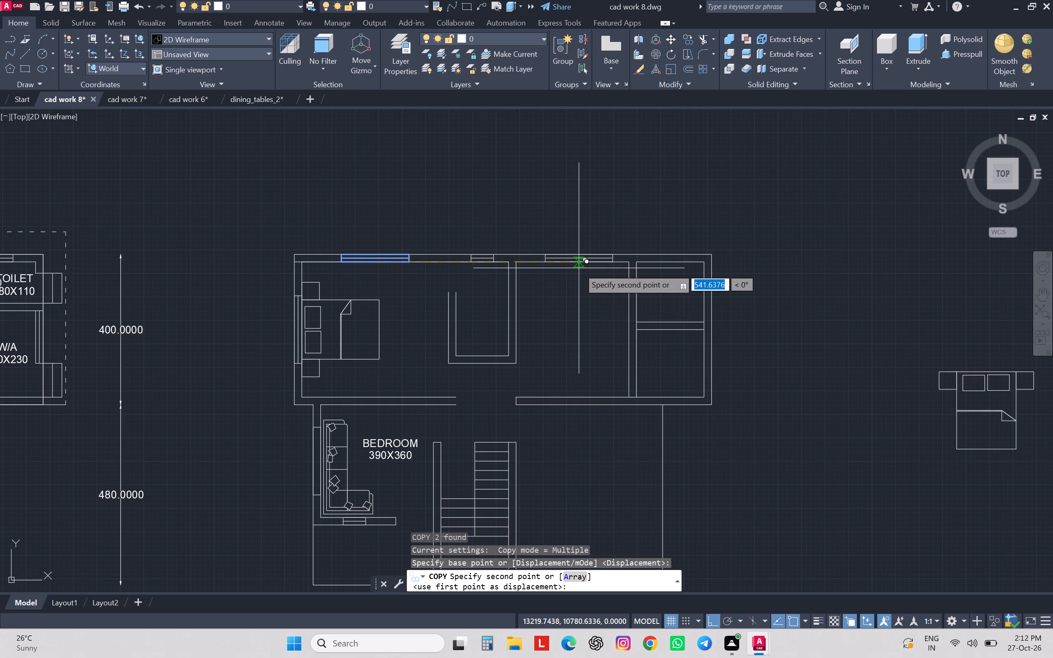
left_click(579, 268)
key("Escape")
key("Escape")
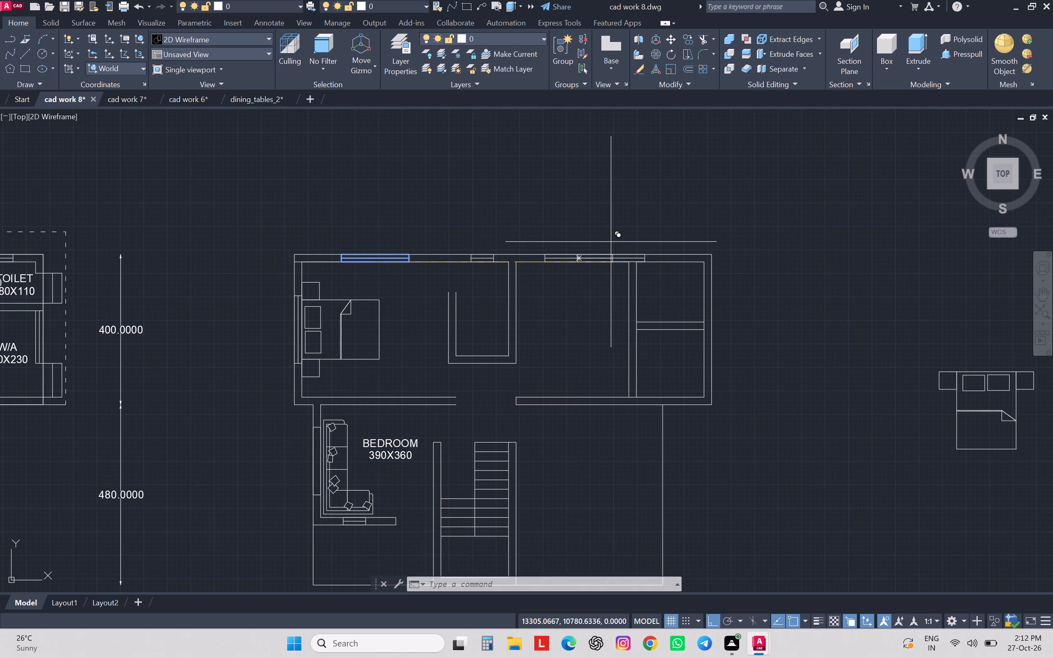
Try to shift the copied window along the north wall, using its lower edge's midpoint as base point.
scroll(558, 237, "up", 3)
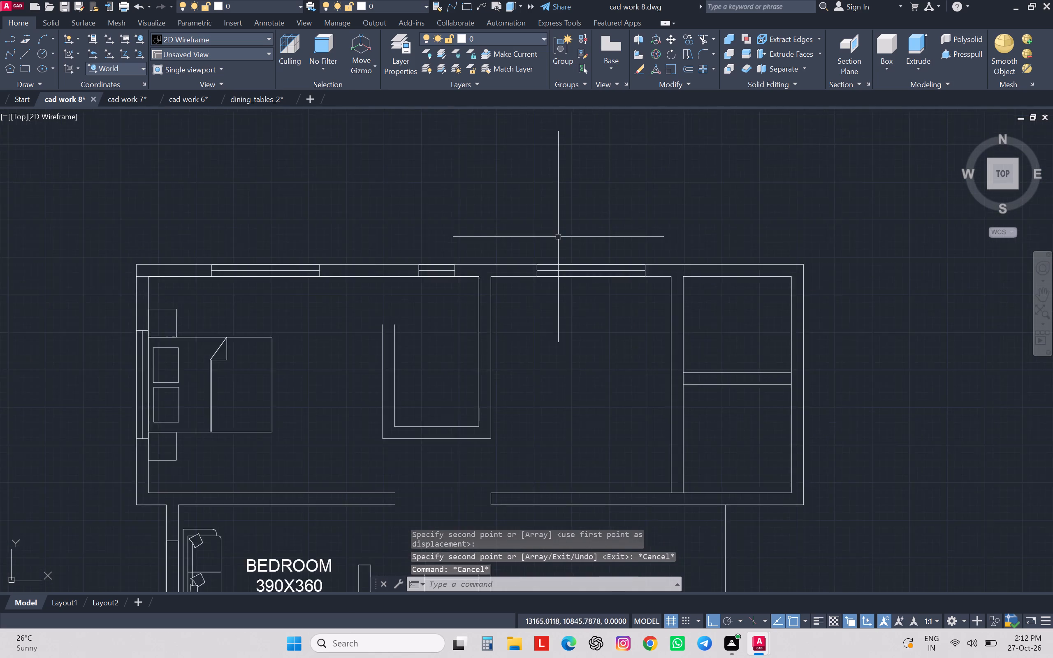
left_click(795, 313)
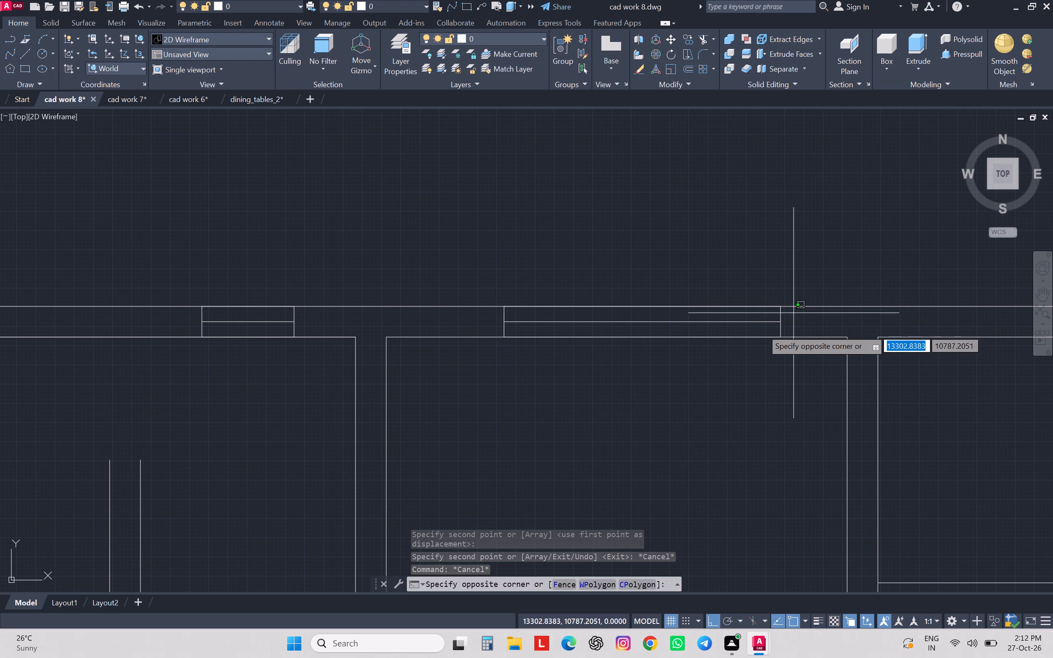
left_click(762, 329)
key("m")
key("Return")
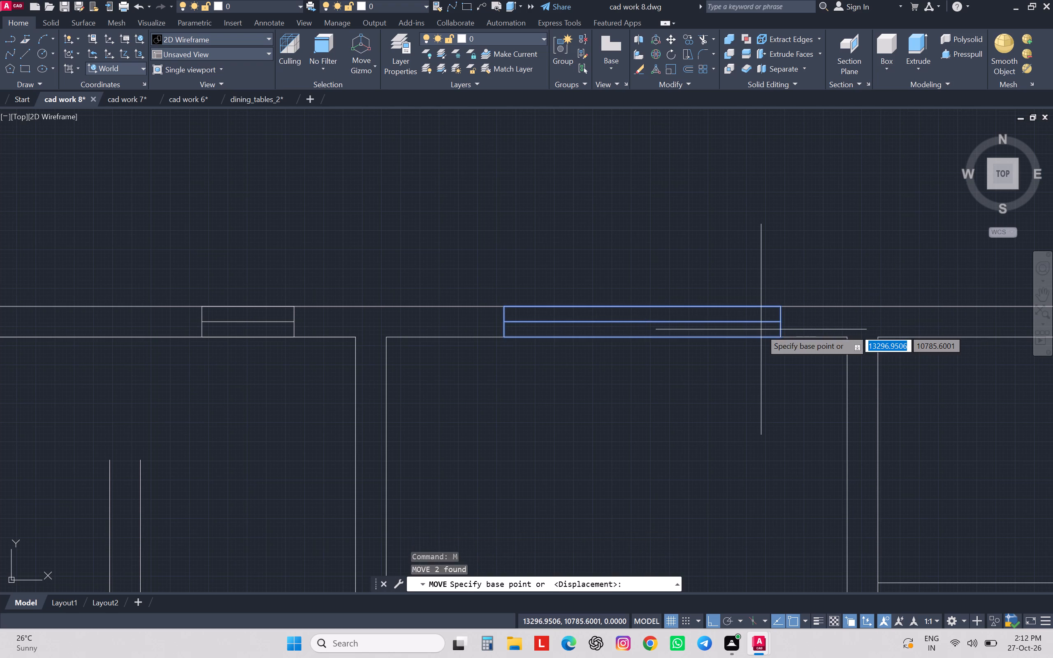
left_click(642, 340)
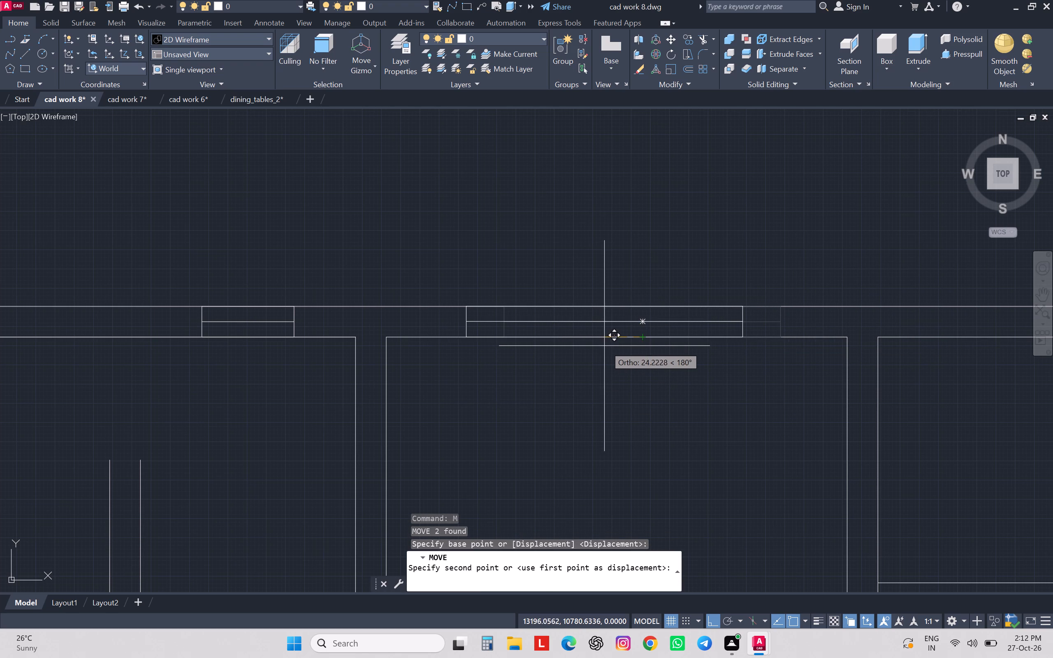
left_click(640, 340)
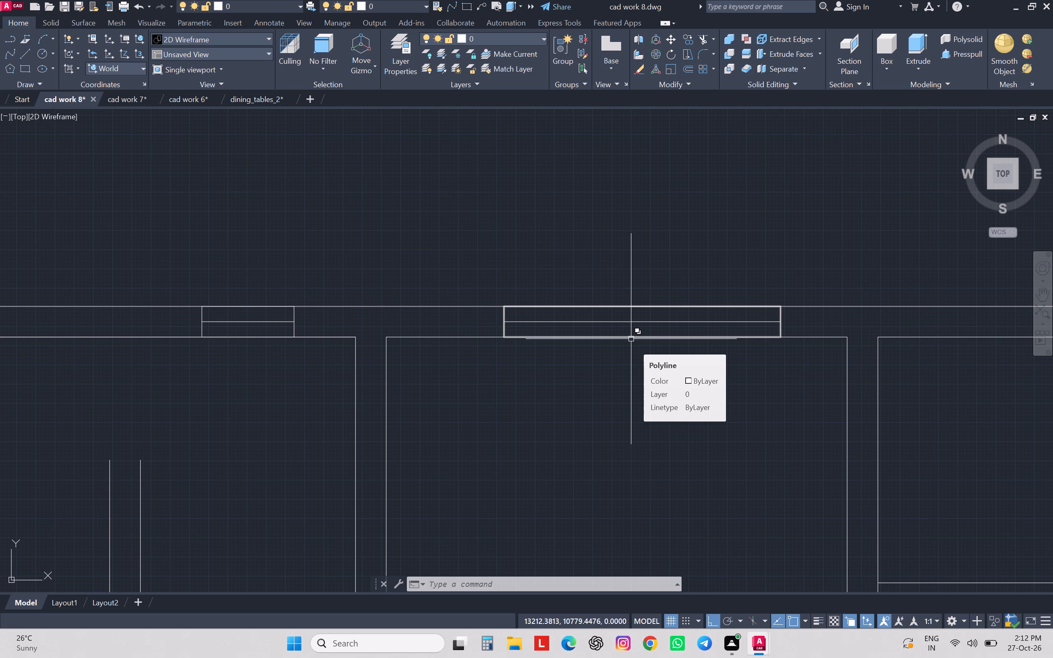
Save the drawing.
key("ctrl+s")
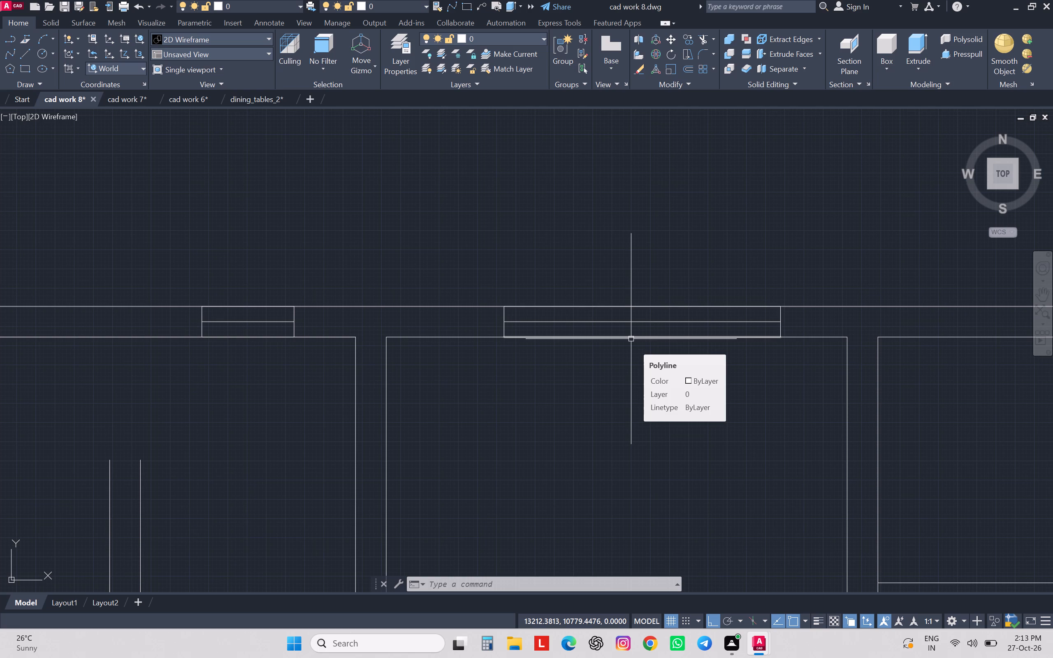
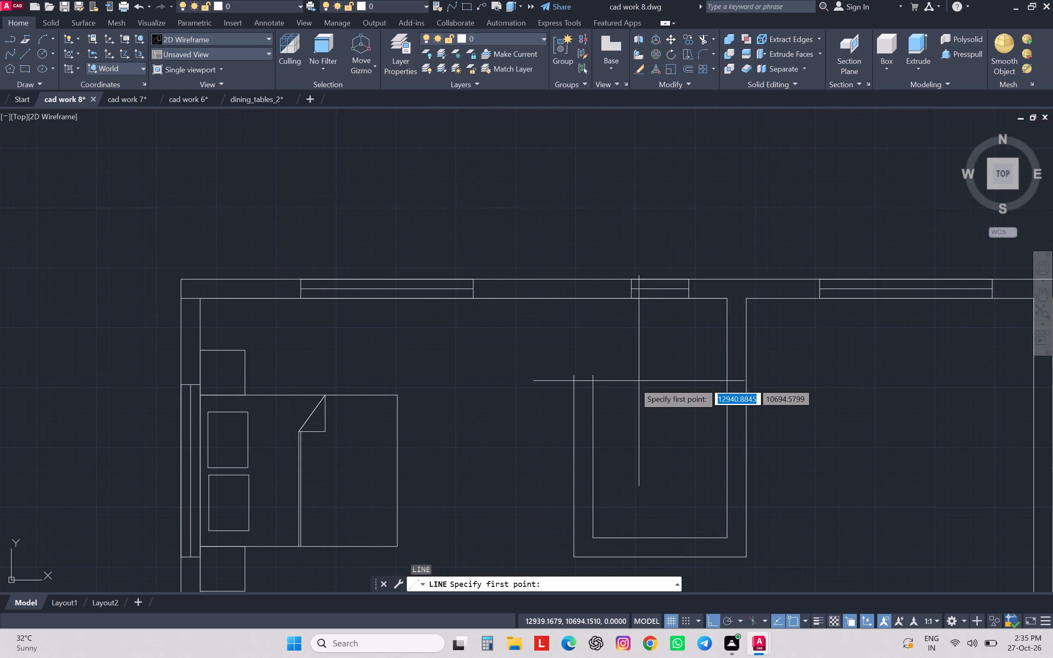
Close the open north end of the first floor toilet's west partition with a short line between its two wall lines.
left_click(598, 379)
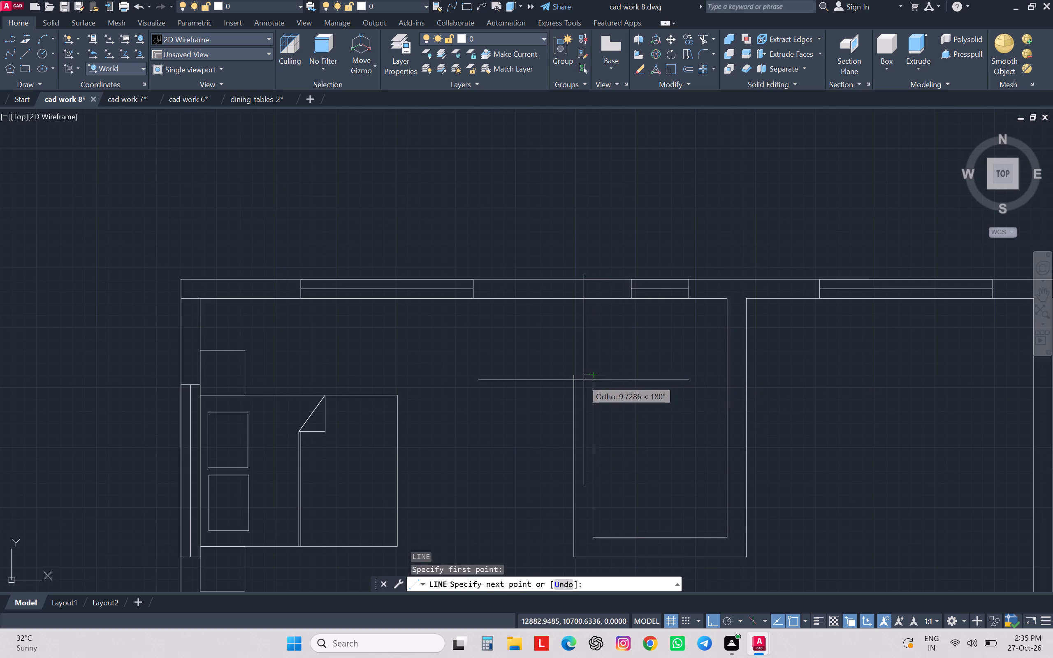
left_click(577, 380)
key("Escape")
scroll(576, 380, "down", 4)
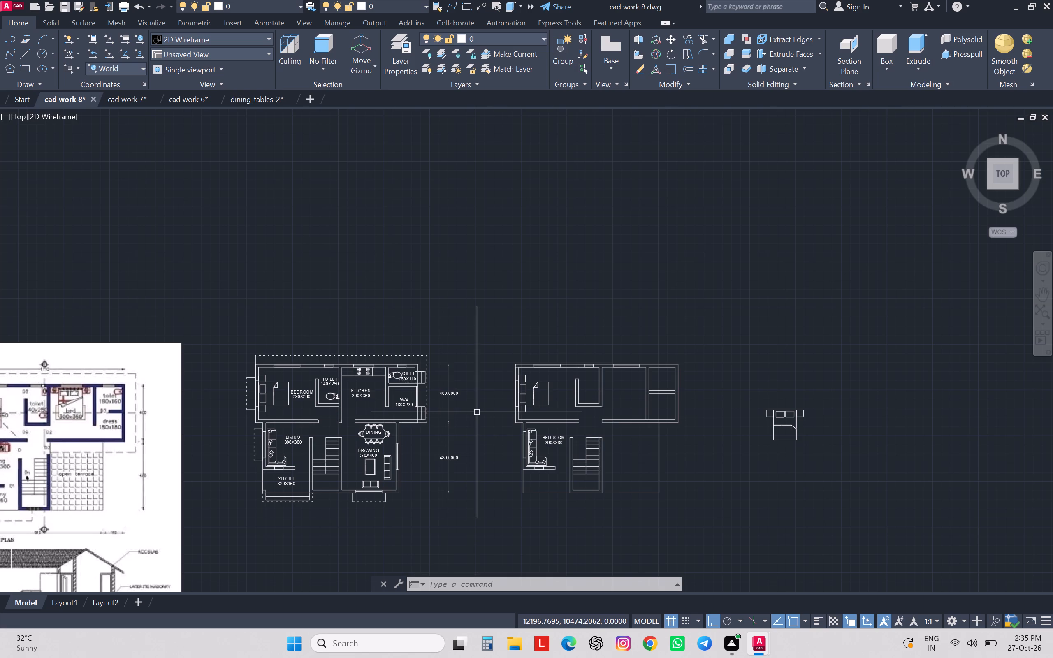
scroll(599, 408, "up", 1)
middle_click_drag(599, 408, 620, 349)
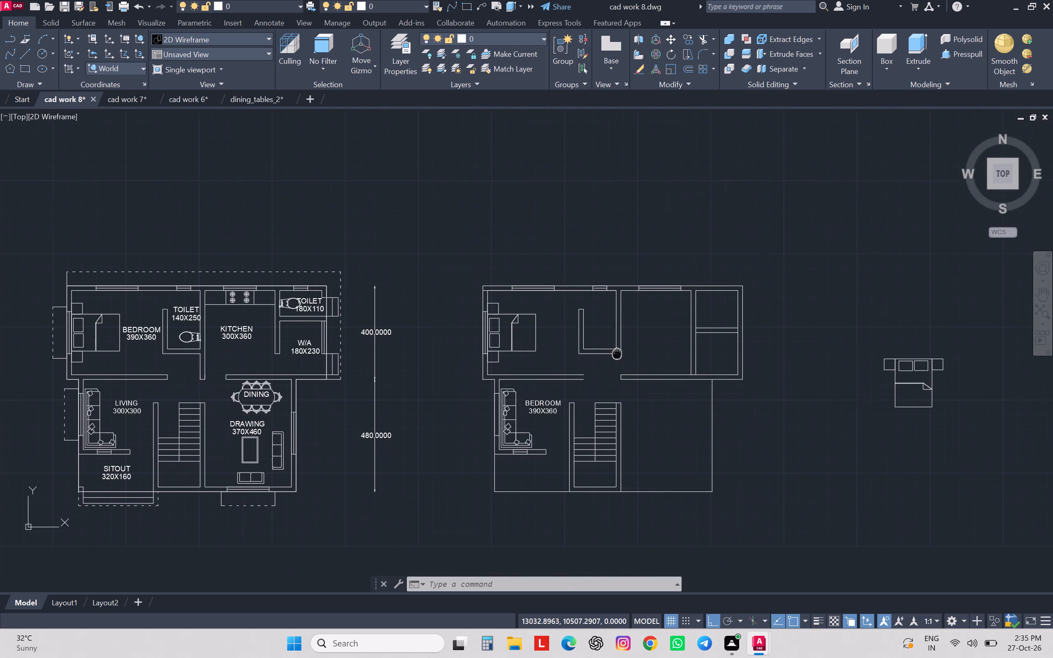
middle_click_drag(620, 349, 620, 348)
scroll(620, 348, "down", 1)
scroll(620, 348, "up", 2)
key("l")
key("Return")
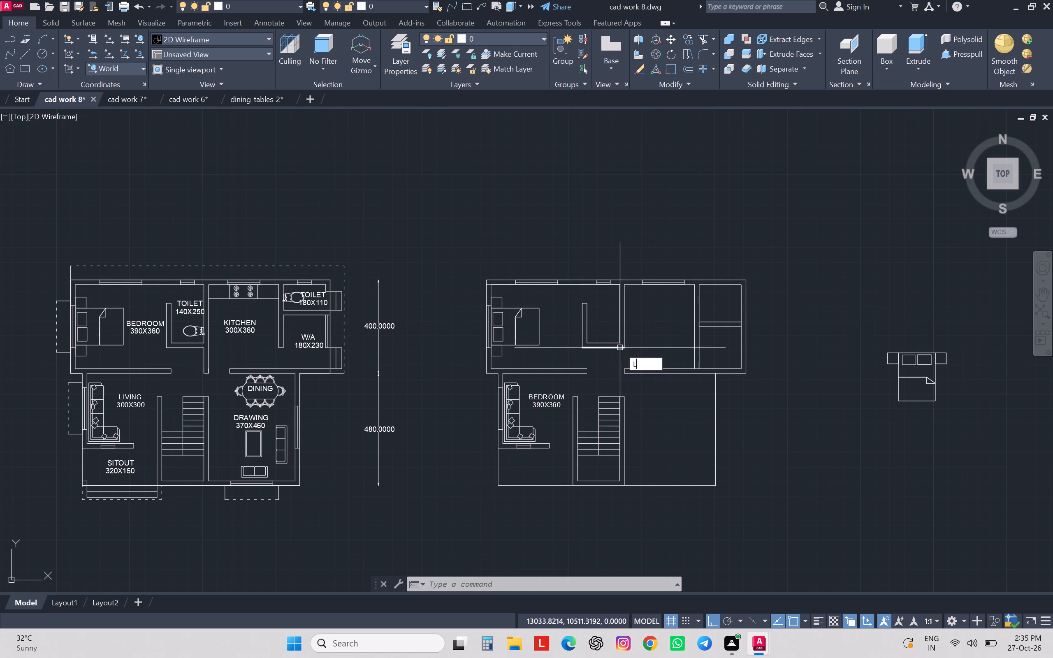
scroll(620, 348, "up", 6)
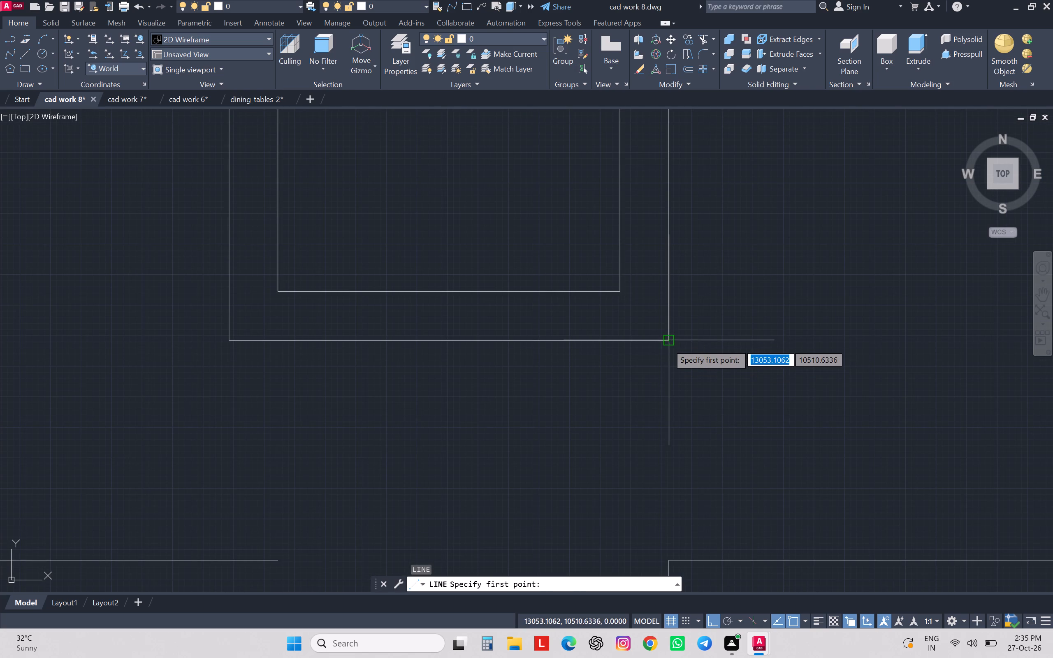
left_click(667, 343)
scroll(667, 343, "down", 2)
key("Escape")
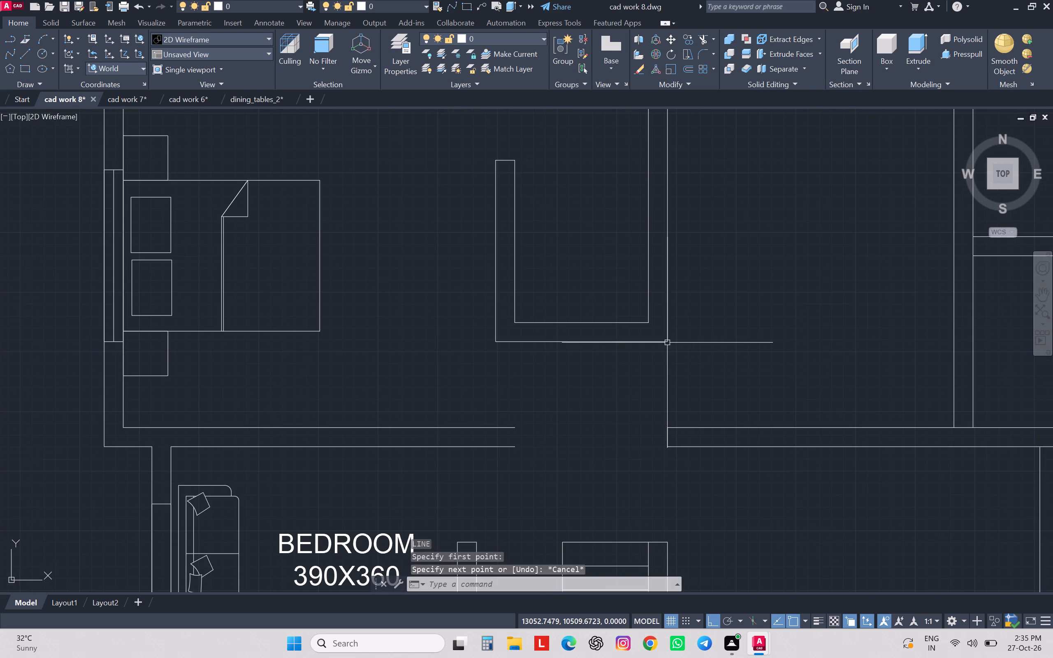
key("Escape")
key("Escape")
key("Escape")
Draw a short line across the first floor partition west of the dress room, roughly level with the toilet's south wall.
key("l")
key("Return")
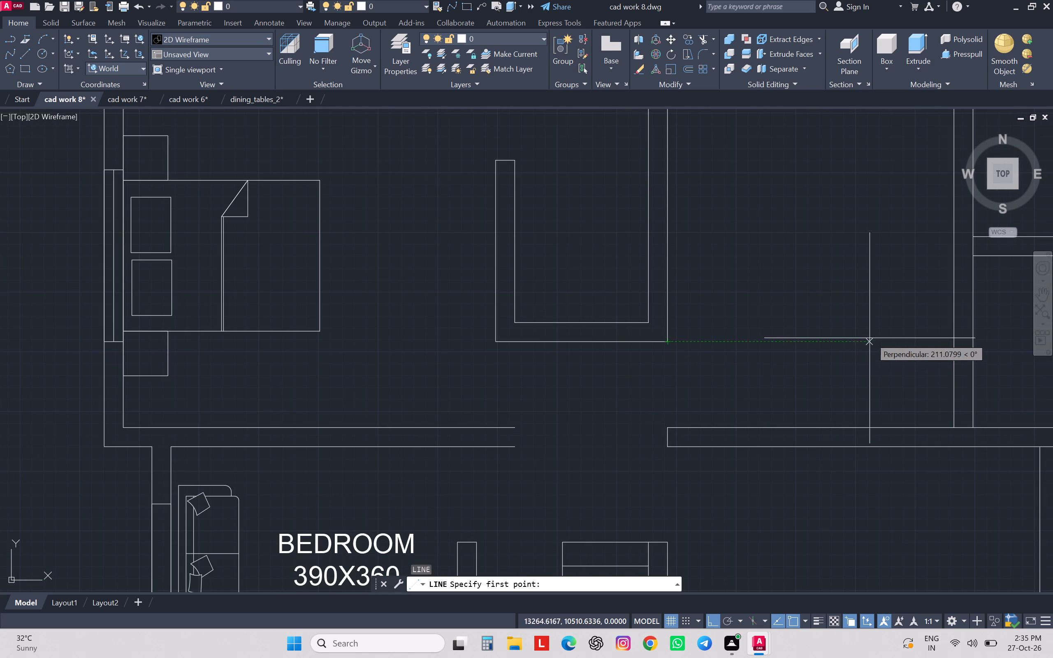
left_click(954, 344)
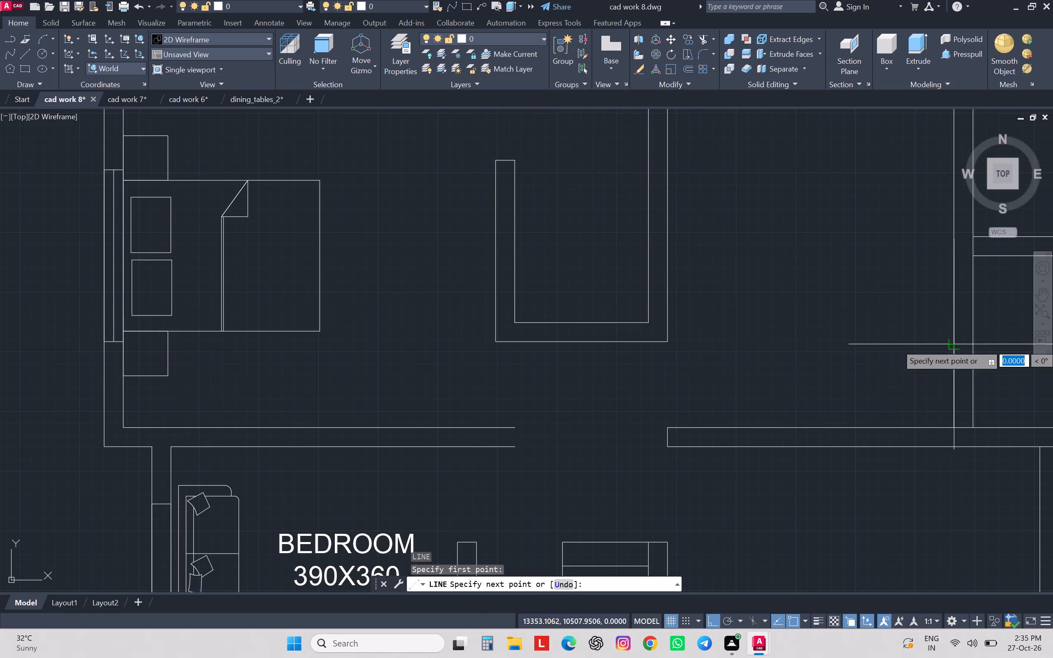
left_click(972, 345)
key("Escape")
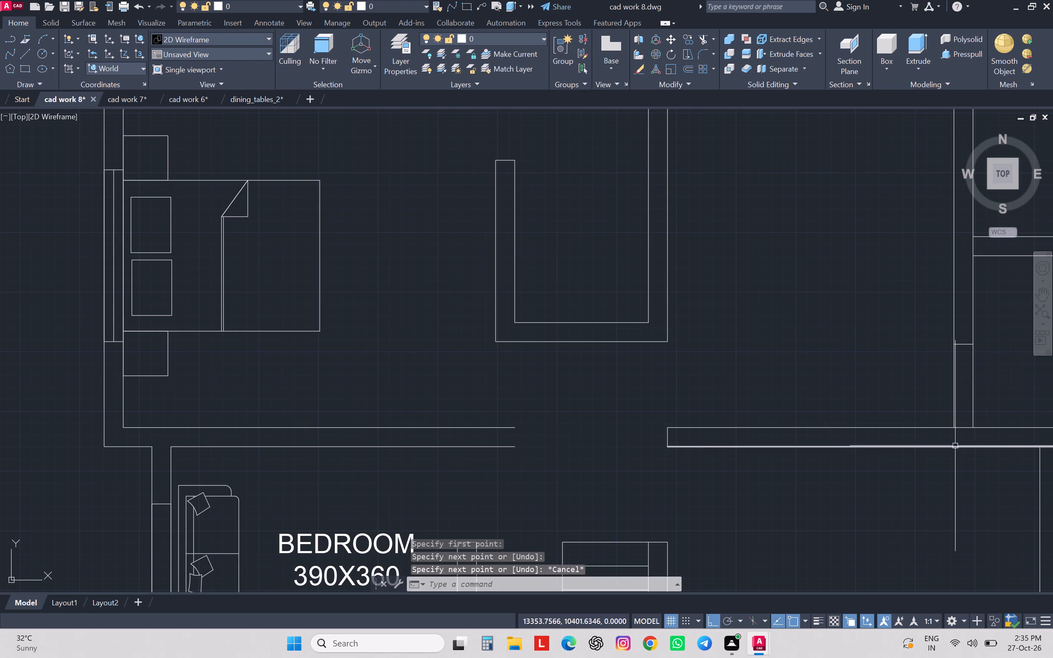
Trim both lines of the partition west of the dress room between its new end line and the south wall.
scroll(920, 405, "down", 3)
key("Escape")
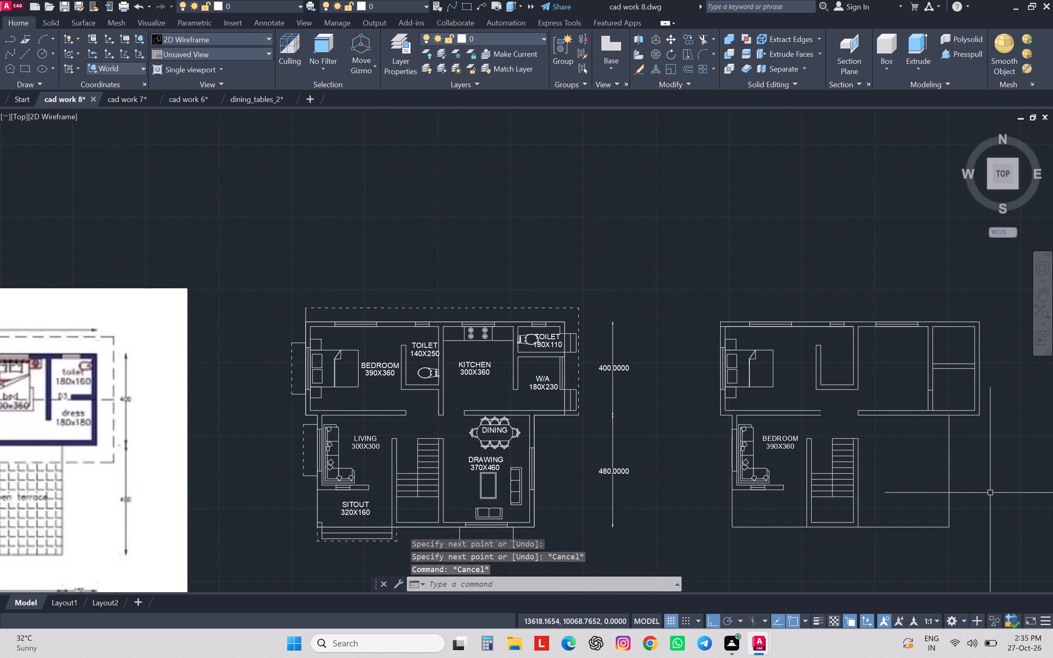
key("Escape")
key("Escape")
type("TR")
key("Return")
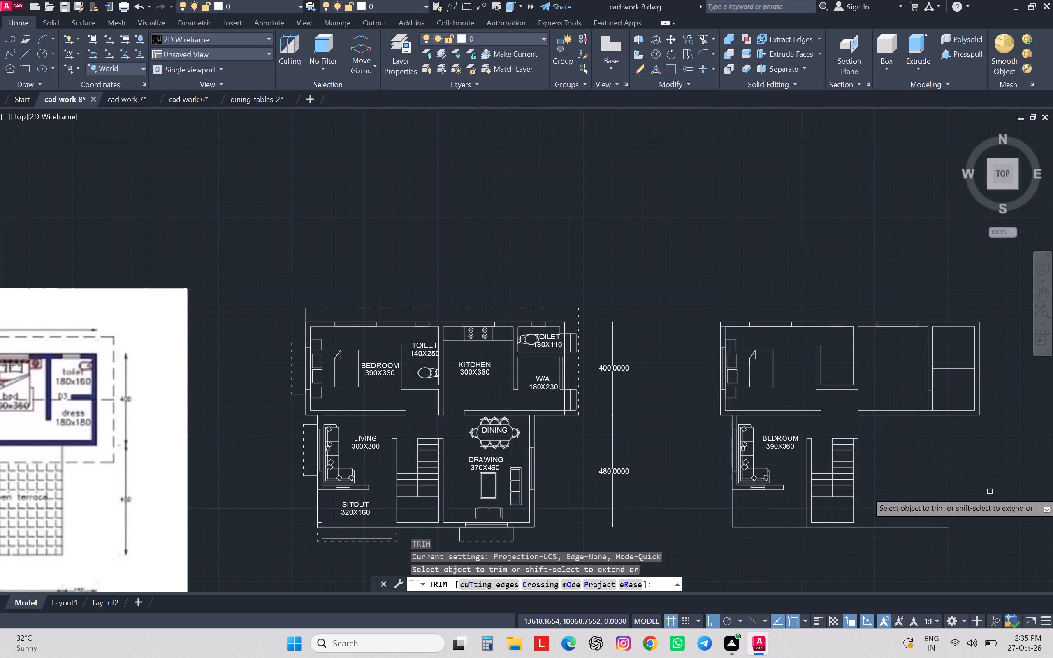
scroll(925, 405, "down", 1)
scroll(925, 405, "up", 2)
left_click(944, 403)
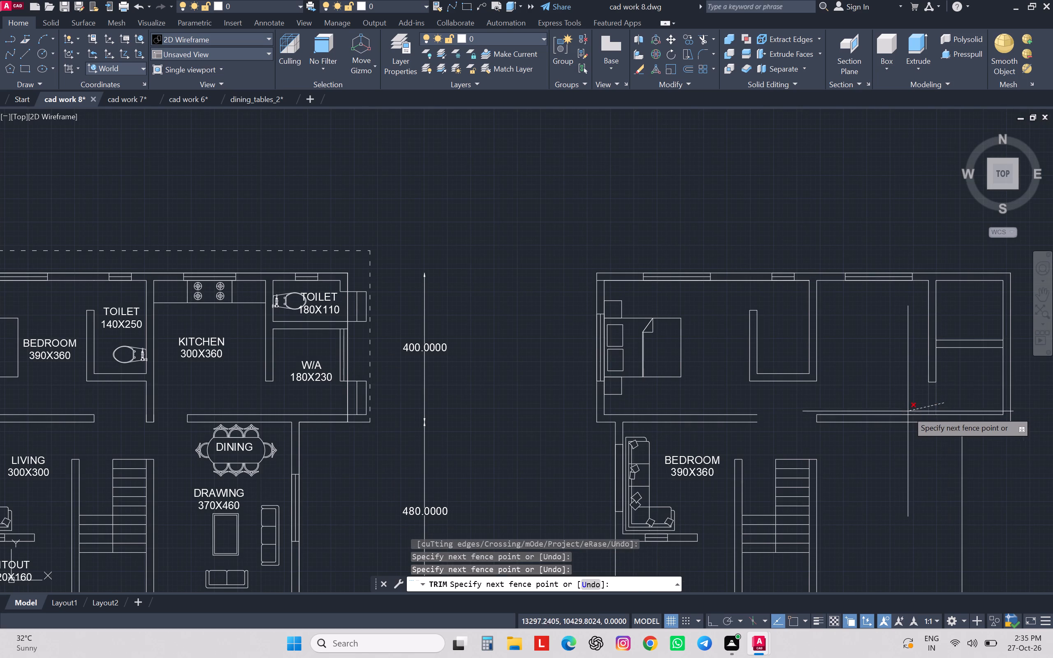
left_click(904, 401)
scroll(904, 398, "down", 1)
scroll(907, 441, "down", 1)
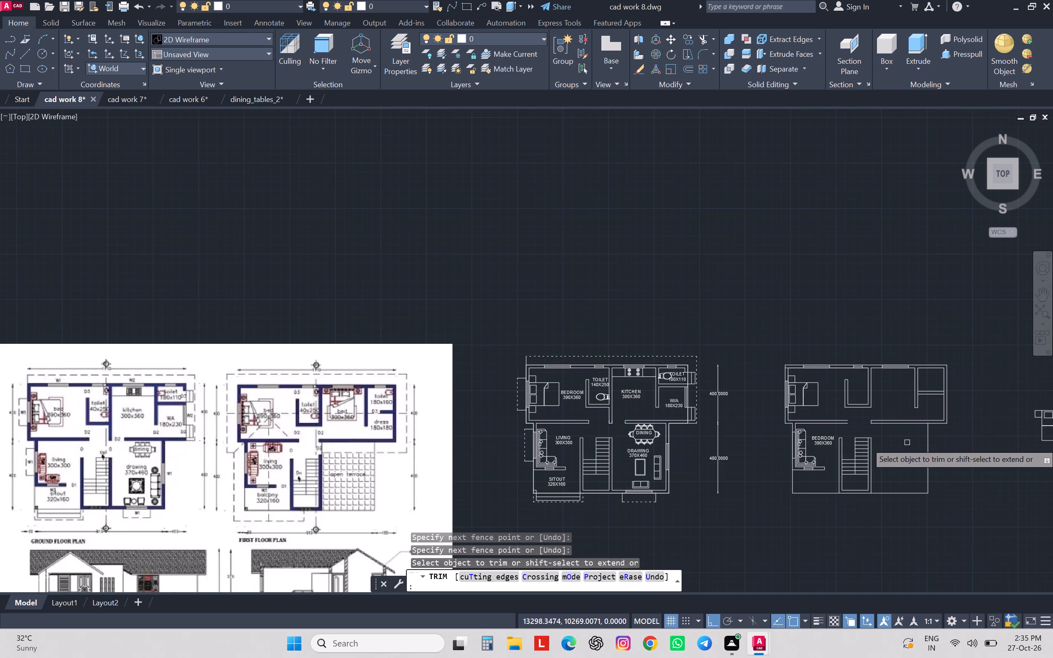
scroll(907, 443, "down", 1)
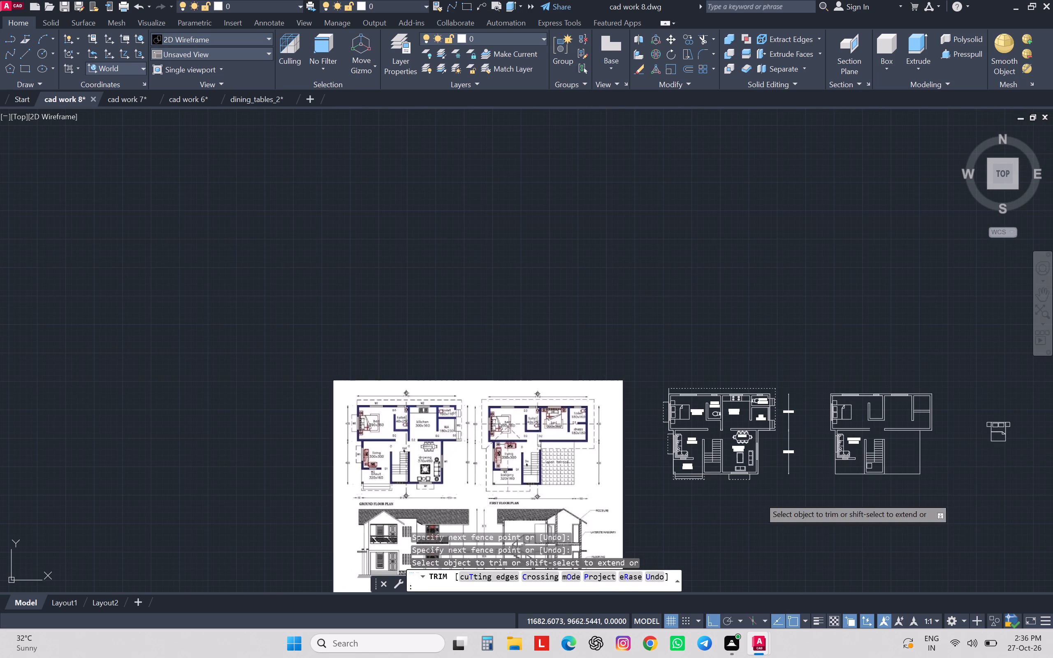
middle_click_drag(760, 498, 666, 426)
scroll(660, 423, "up", 2)
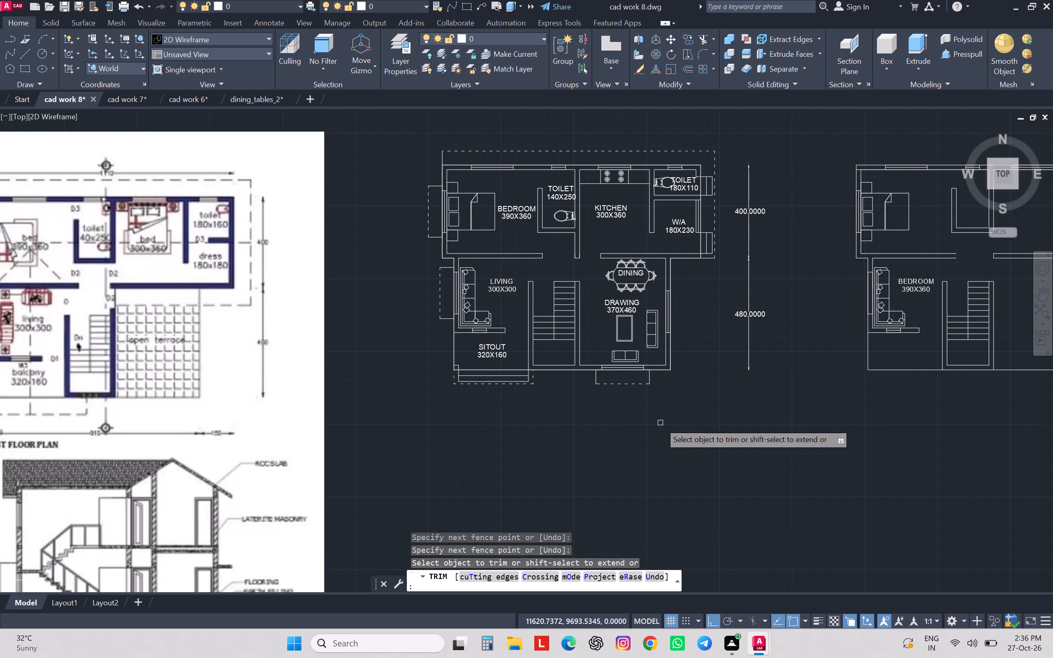
scroll(660, 423, "down", 1)
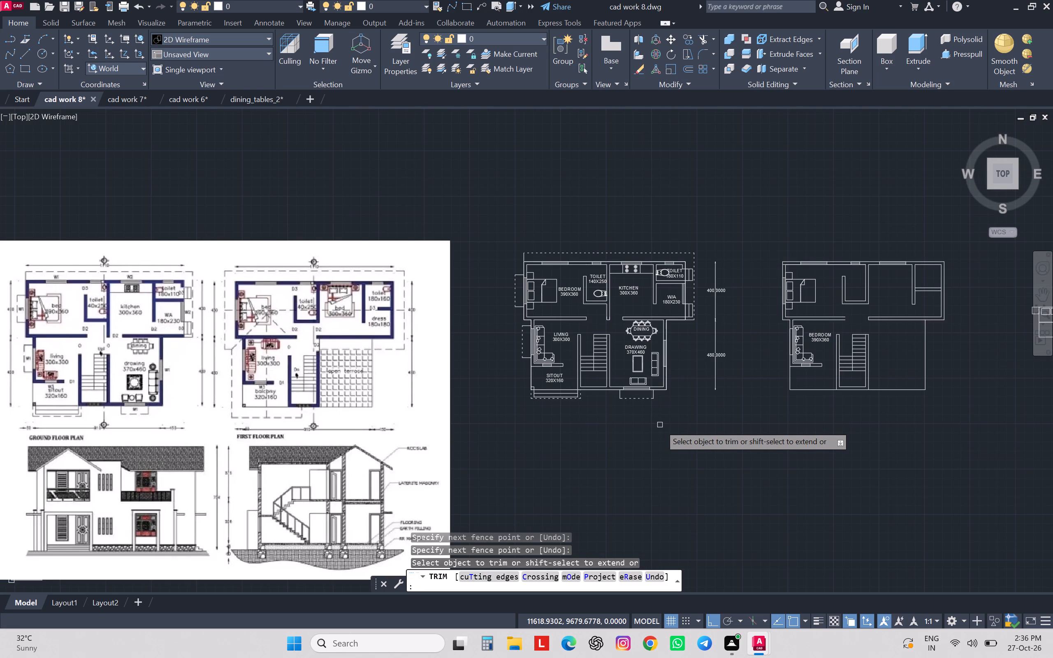
key("Escape")
key("Escape")
key("Escape")
Delete the BEDROOM 390X360 label from the living area of the first floor plan.
left_click(820, 334)
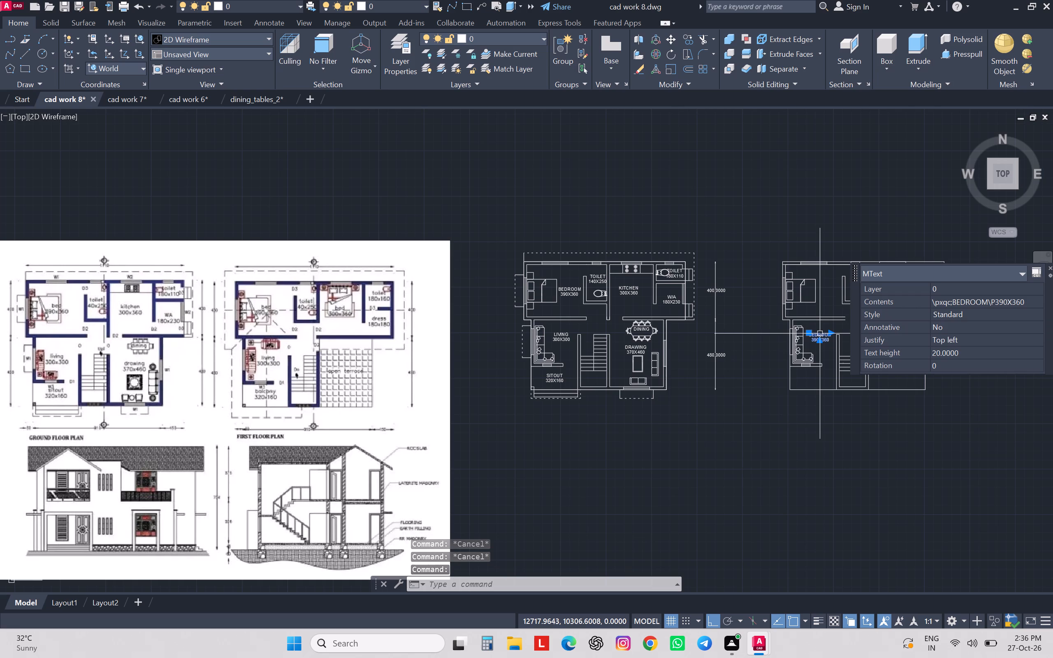
key("Delete")
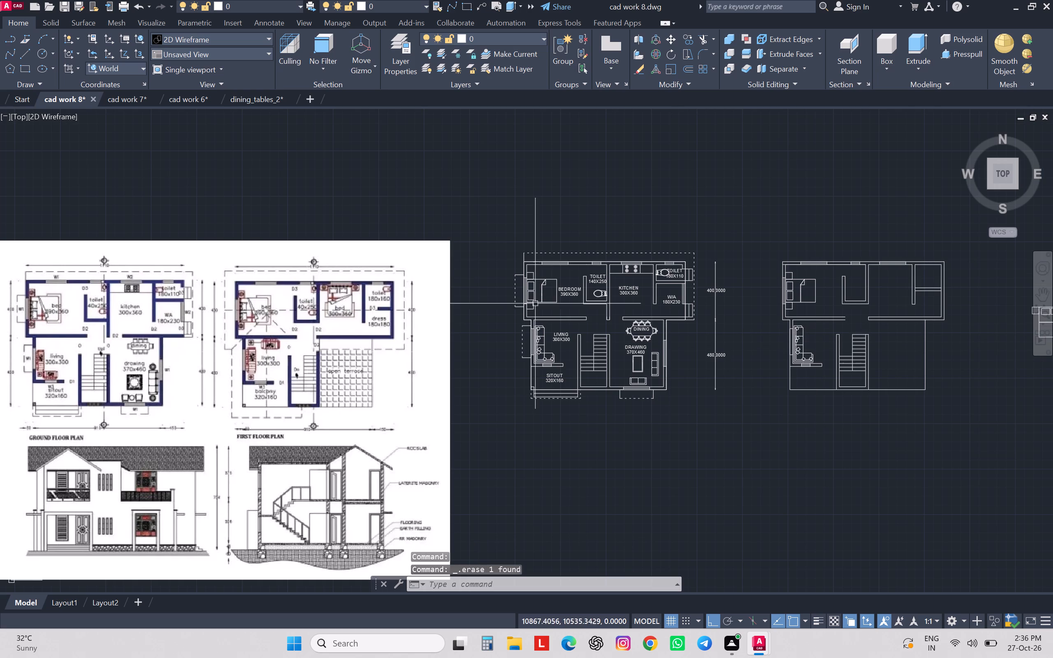
Copy the ground floor's BEDROOM, LIVING and SITOUT labels and the sitout's corner column to the first floor, matching the plans' southwest corners.
left_click(575, 295)
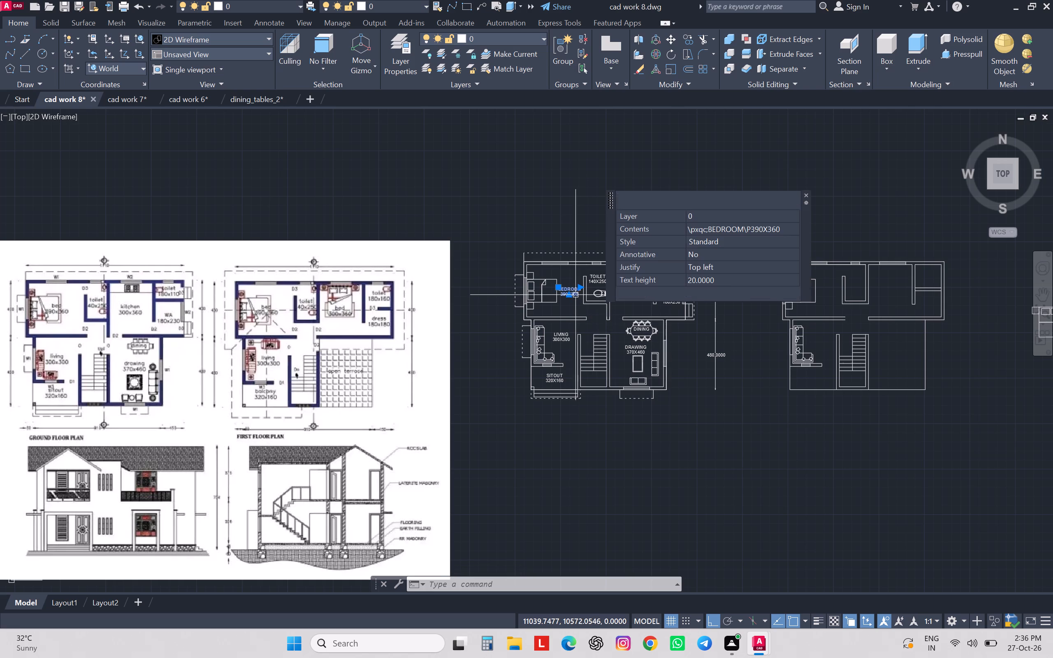
left_click(571, 341)
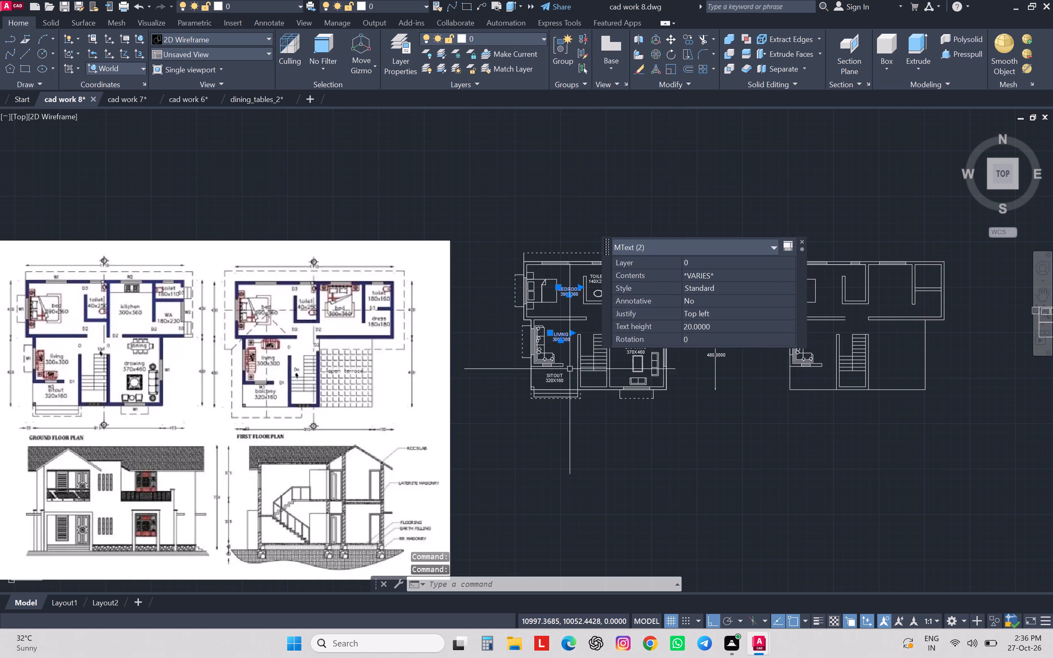
left_click(560, 382)
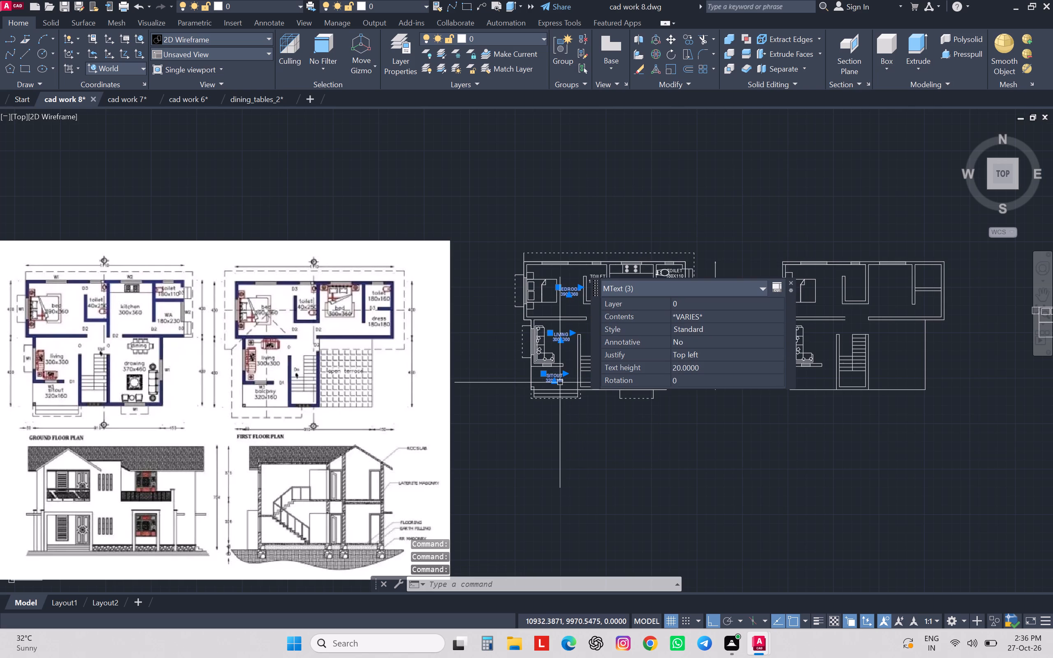
scroll(525, 398, "up", 4)
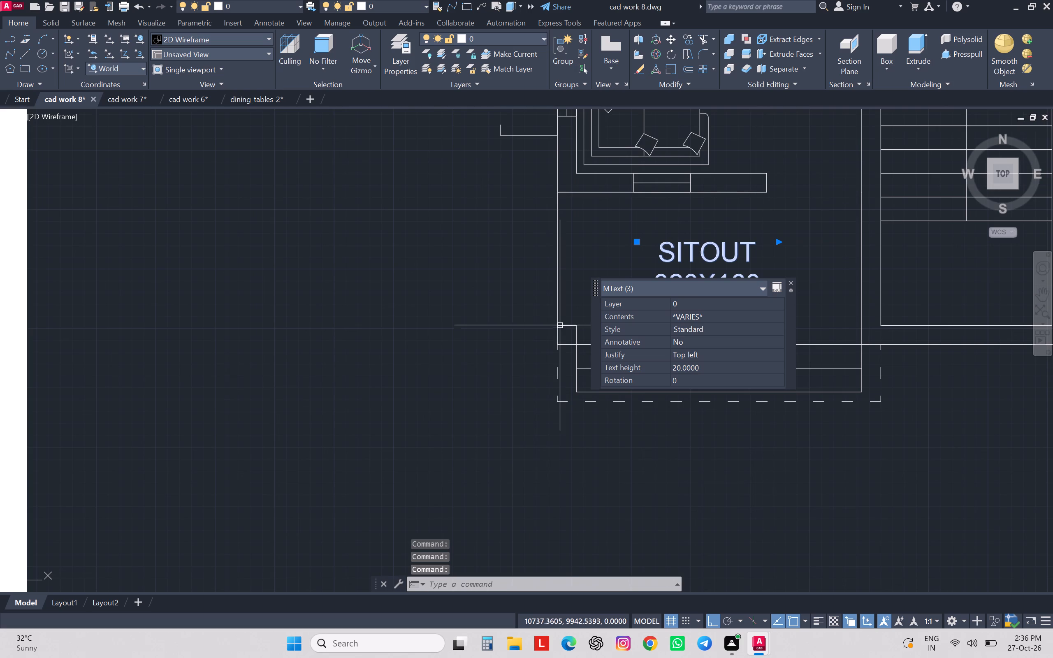
left_click(564, 326)
scroll(564, 326, "down", 2)
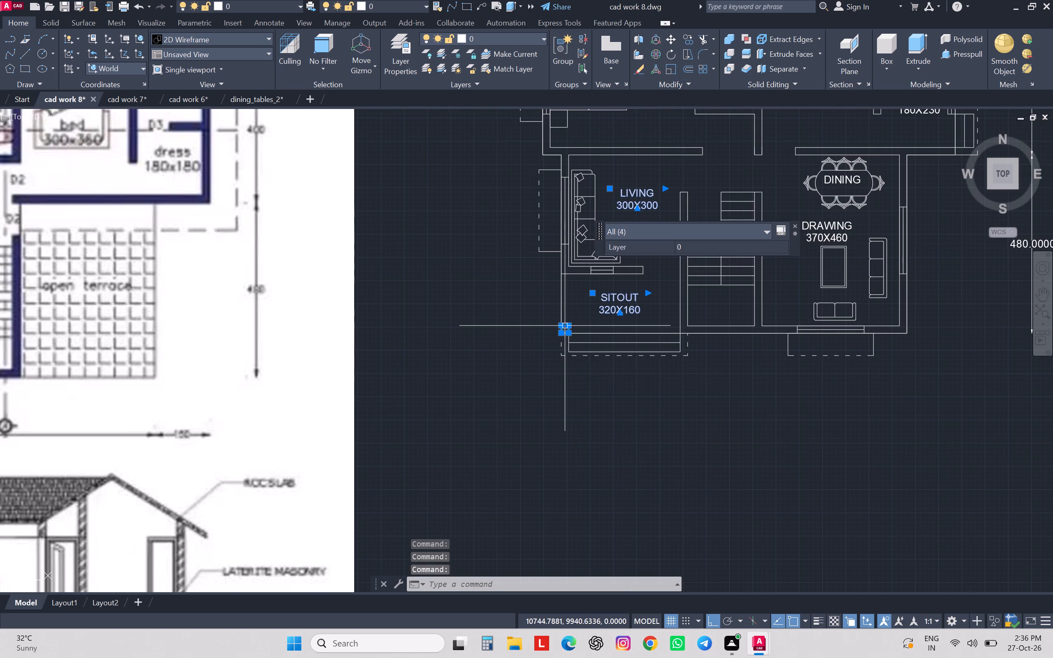
scroll(564, 326, "down", 3)
scroll(560, 349, "up", 2)
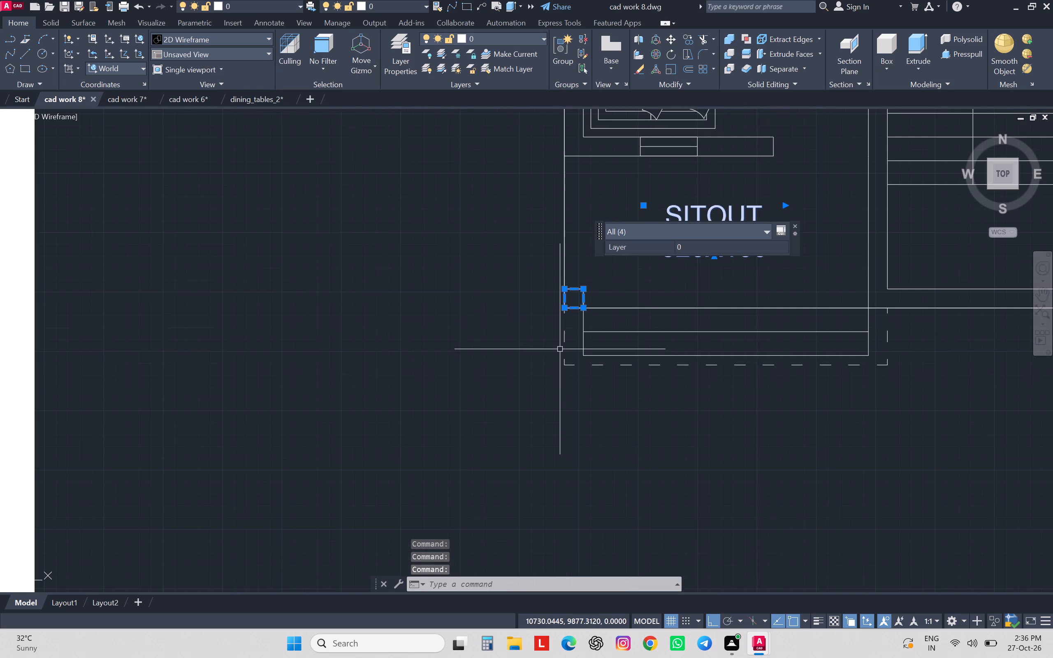
type("CO")
key("Return")
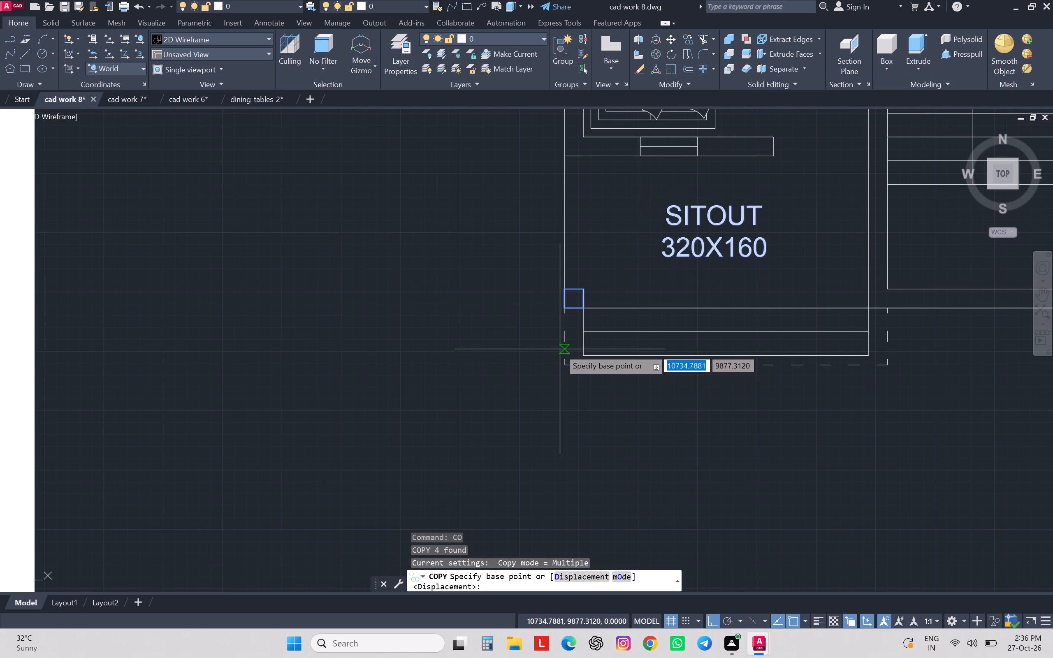
scroll(557, 333, "up", 2)
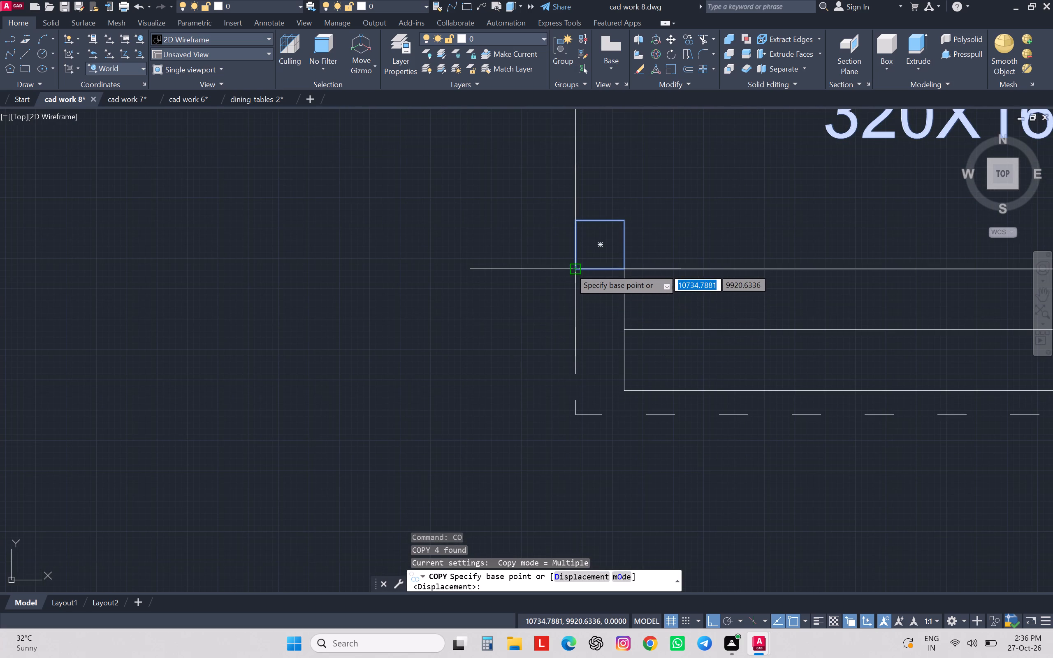
left_click(571, 269)
scroll(571, 268, "down", 7)
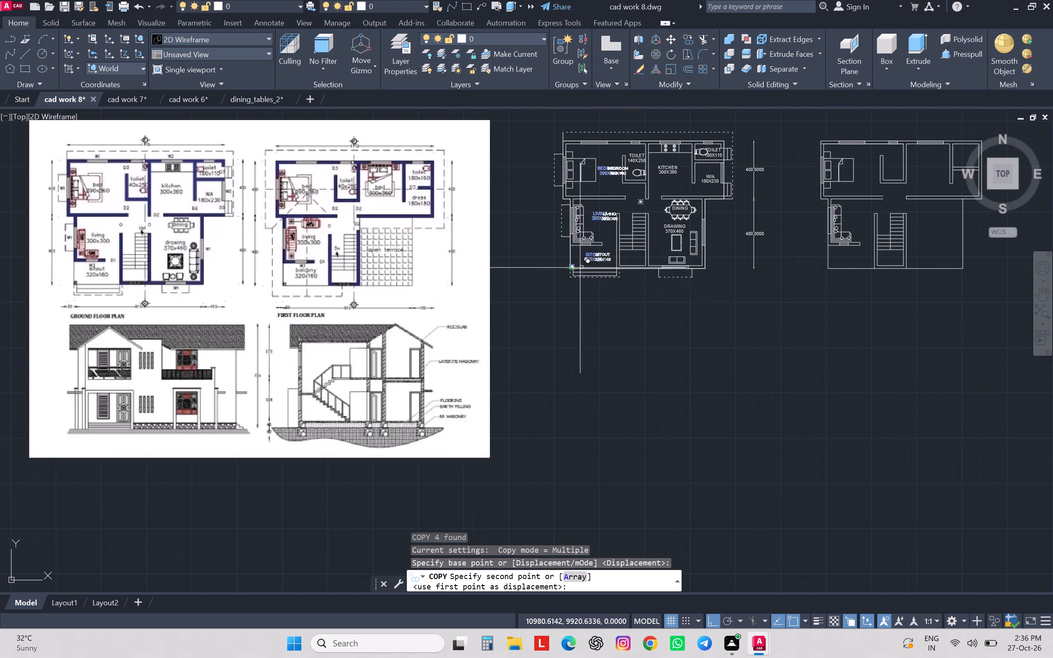
scroll(840, 269, "down", 1)
scroll(840, 269, "up", 2)
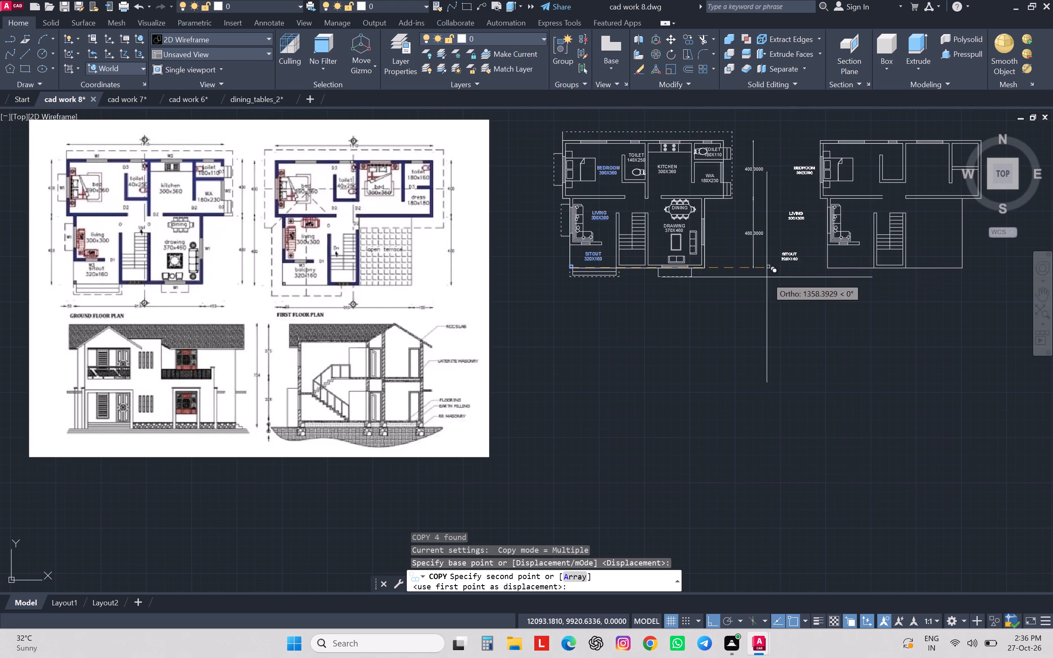
scroll(842, 268, "up", 5)
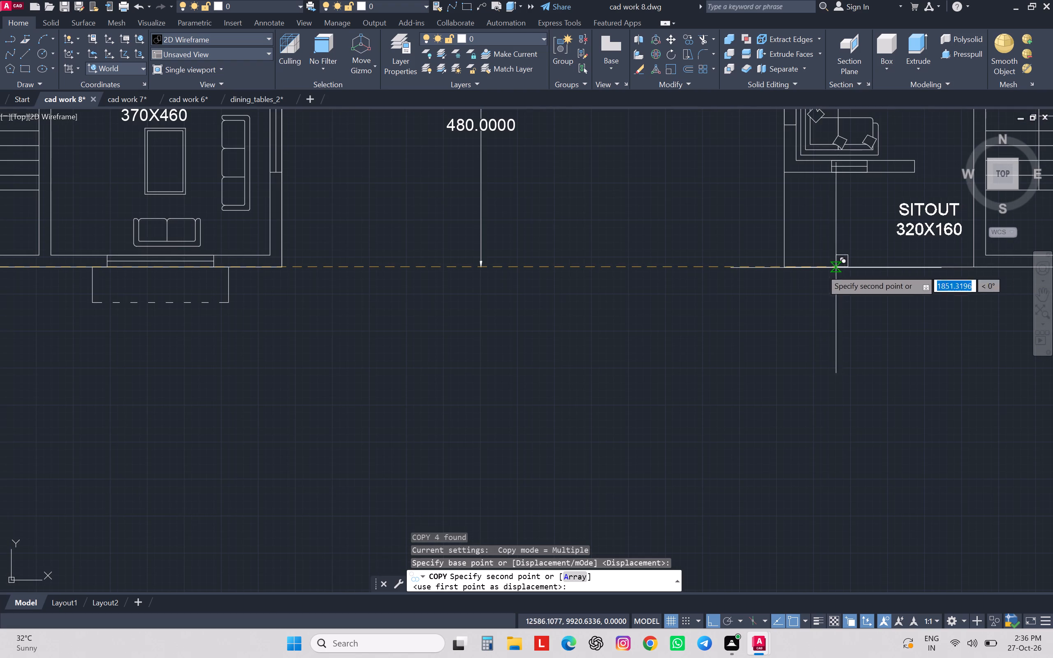
left_click(787, 263)
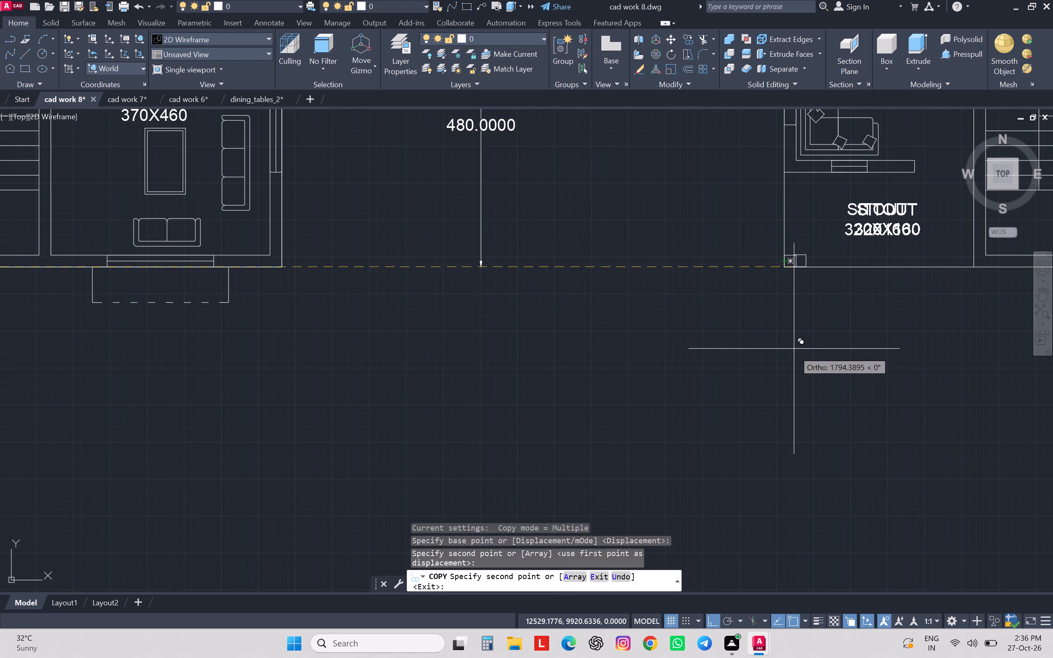
key("Escape")
key("Escape")
key("Escape")
key("Escape")
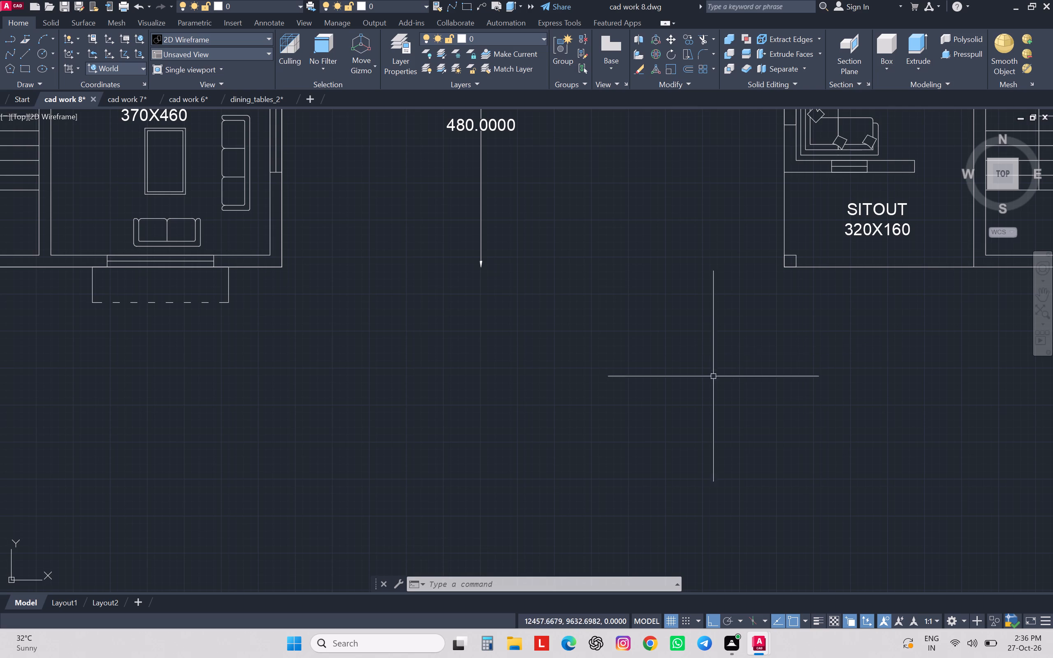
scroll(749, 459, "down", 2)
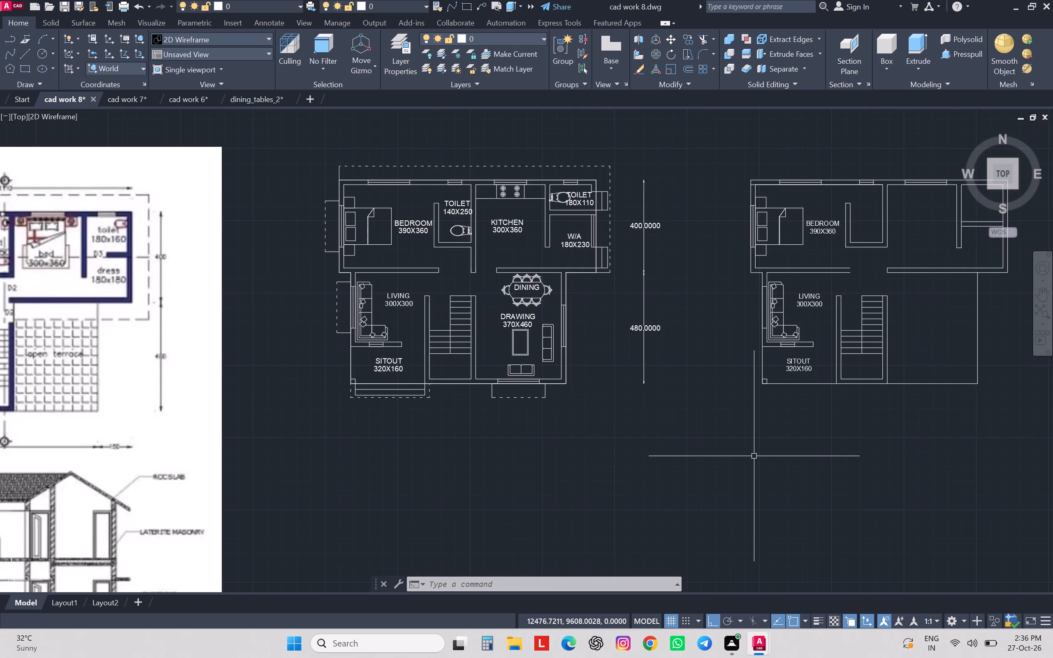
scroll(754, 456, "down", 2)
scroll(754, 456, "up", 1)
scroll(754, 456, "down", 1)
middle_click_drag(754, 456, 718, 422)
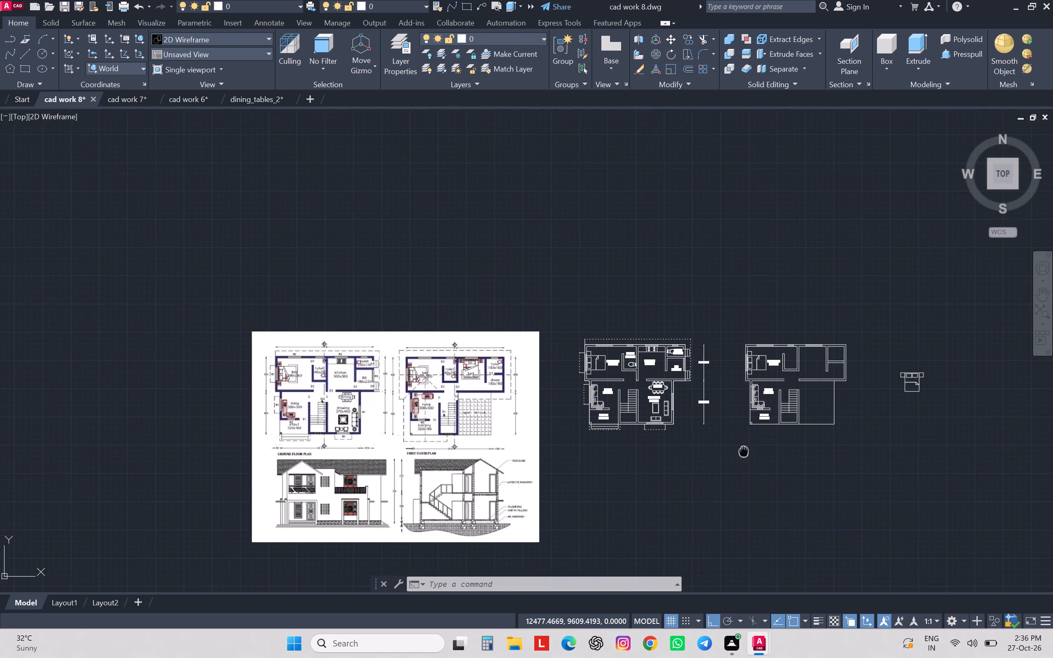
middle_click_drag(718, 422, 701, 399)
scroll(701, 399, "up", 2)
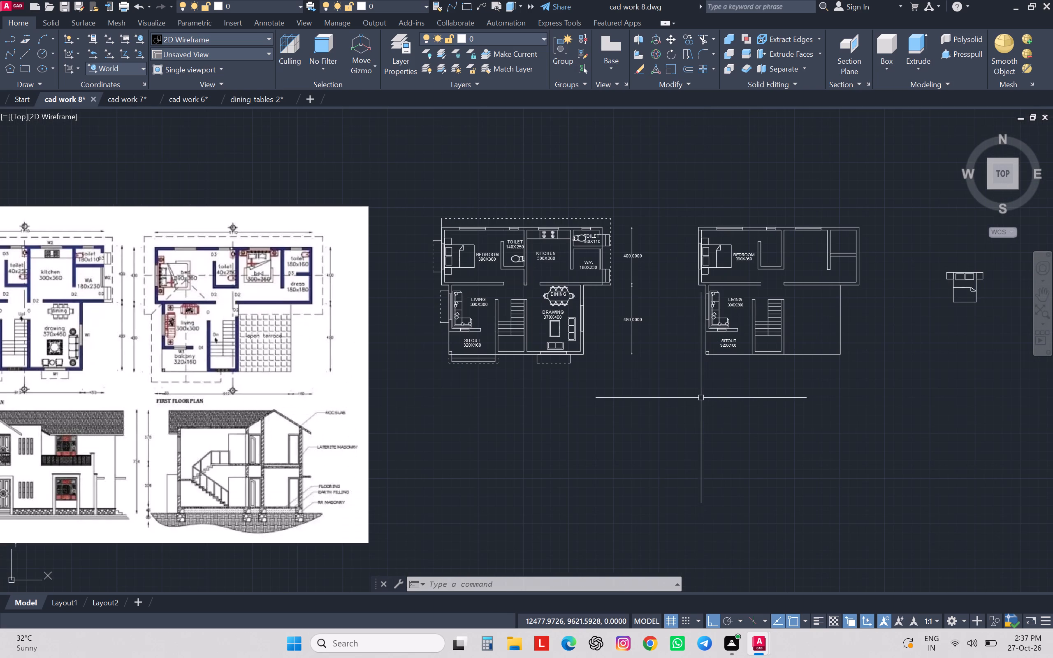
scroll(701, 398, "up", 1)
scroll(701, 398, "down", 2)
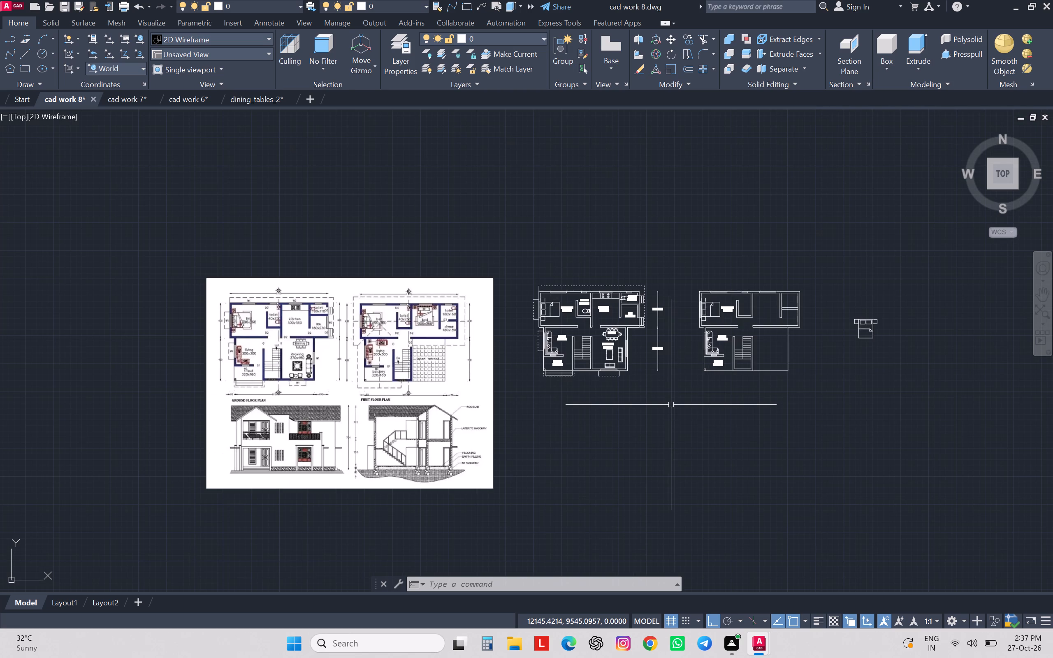
Copy the ground floor's TOILET 140X250 label and its water closet into the first floor toilet, against that room's east wall.
scroll(611, 329, "up", 1)
scroll(614, 268, "up", 1)
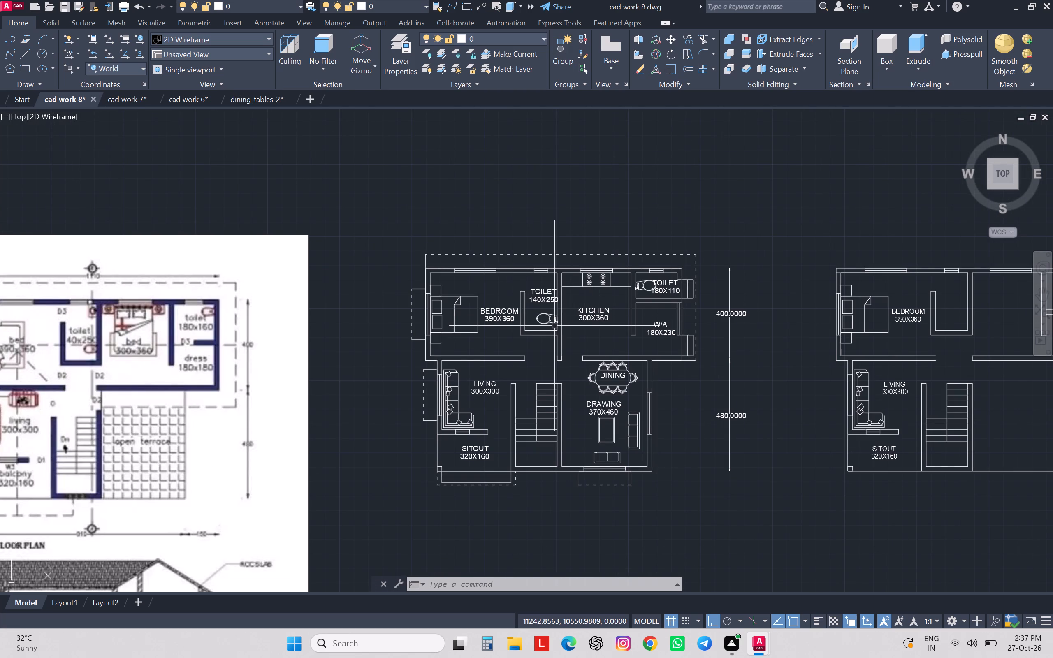
left_click(551, 303)
scroll(557, 322, "up", 2)
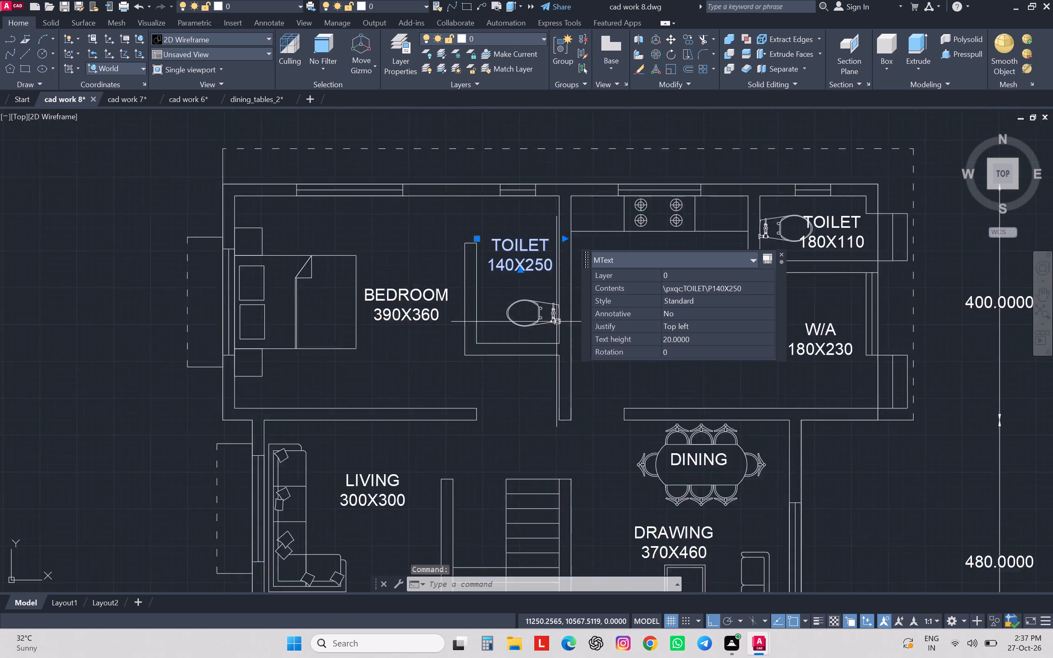
scroll(557, 322, "up", 1)
left_click(551, 319)
type("CO")
key("Return")
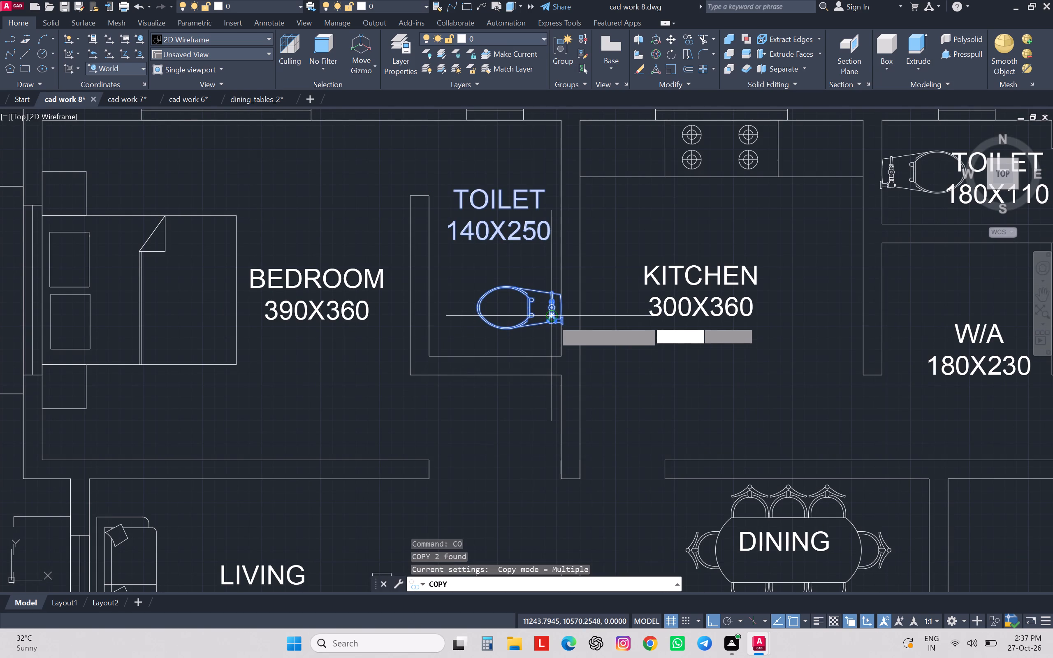
left_click(564, 307)
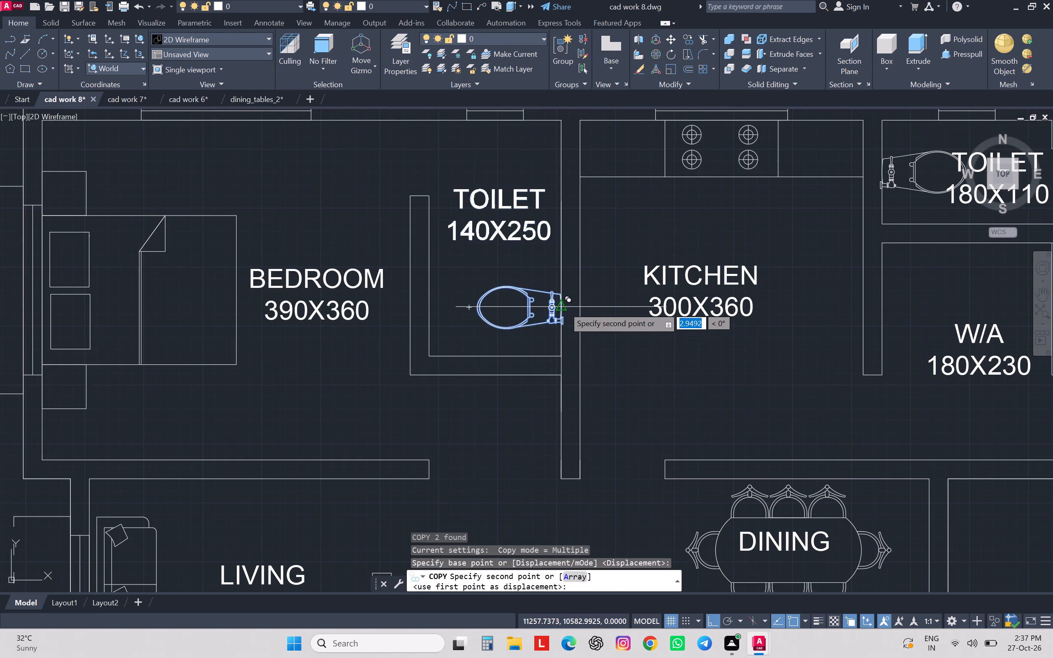
scroll(564, 307, "down", 3)
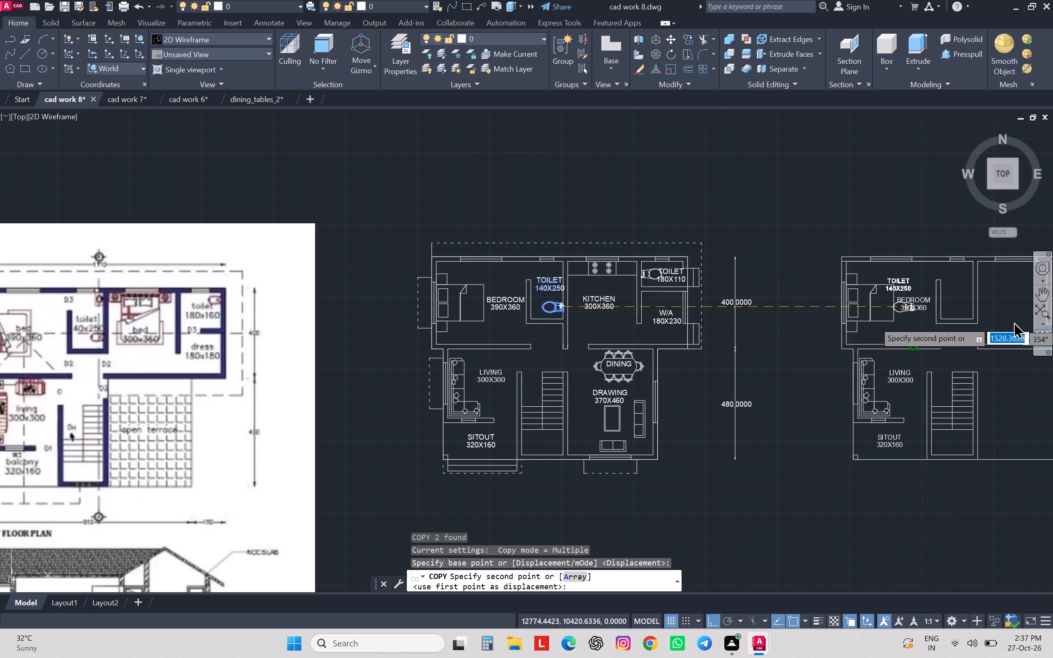
scroll(963, 317, "up", 5)
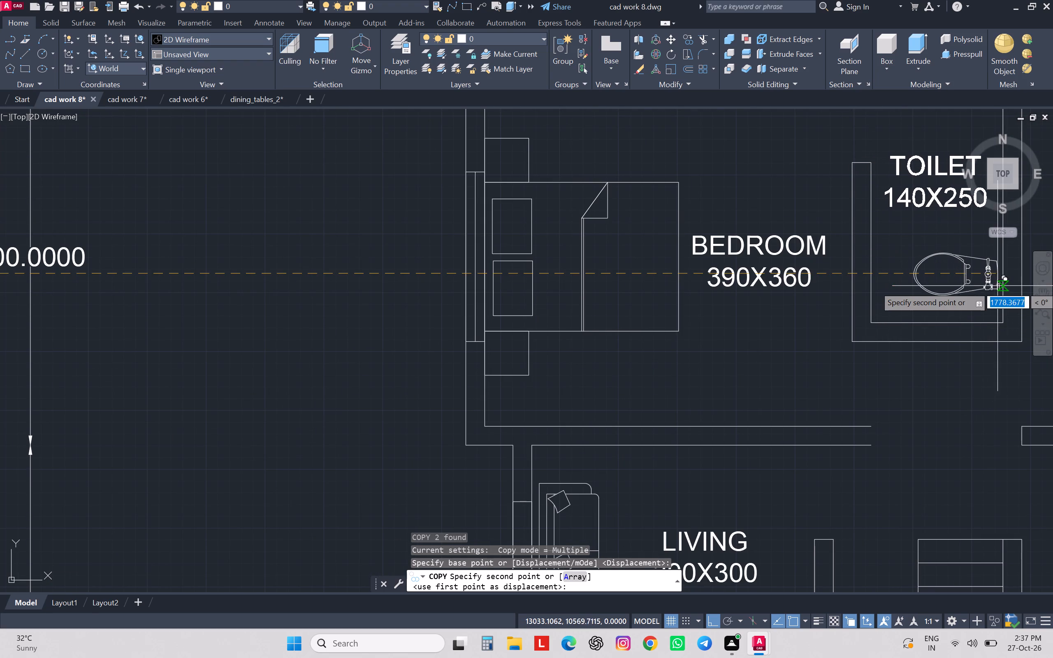
left_click(1000, 280)
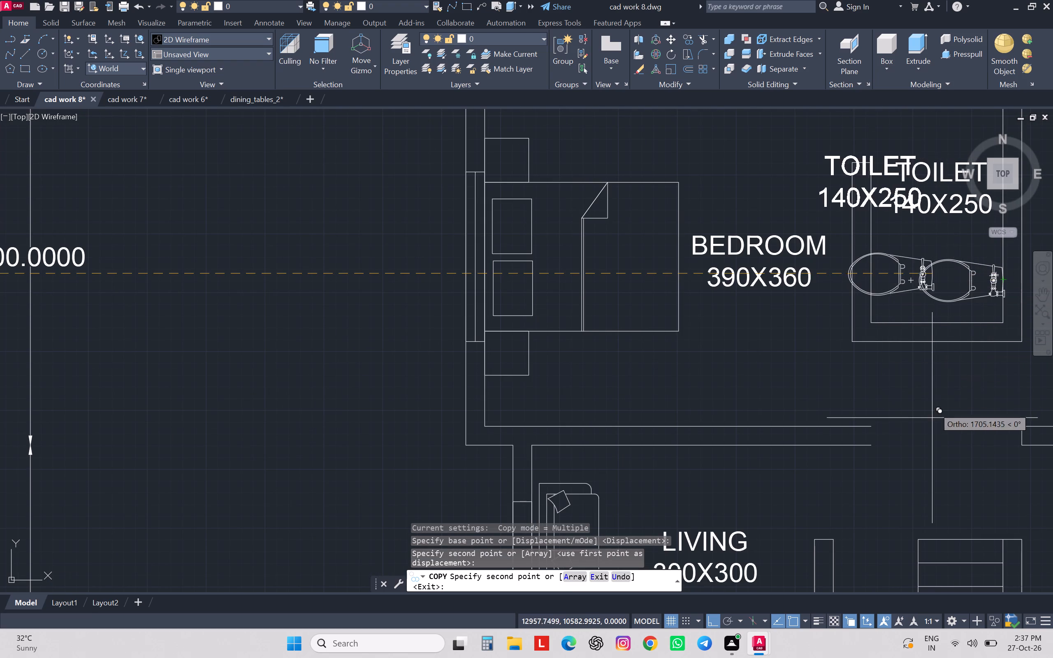
key("Escape")
Move the loose bed with side tables into the first floor's second bedroom, its headboard against the north wall centred on the window.
scroll(839, 371, "down", 5)
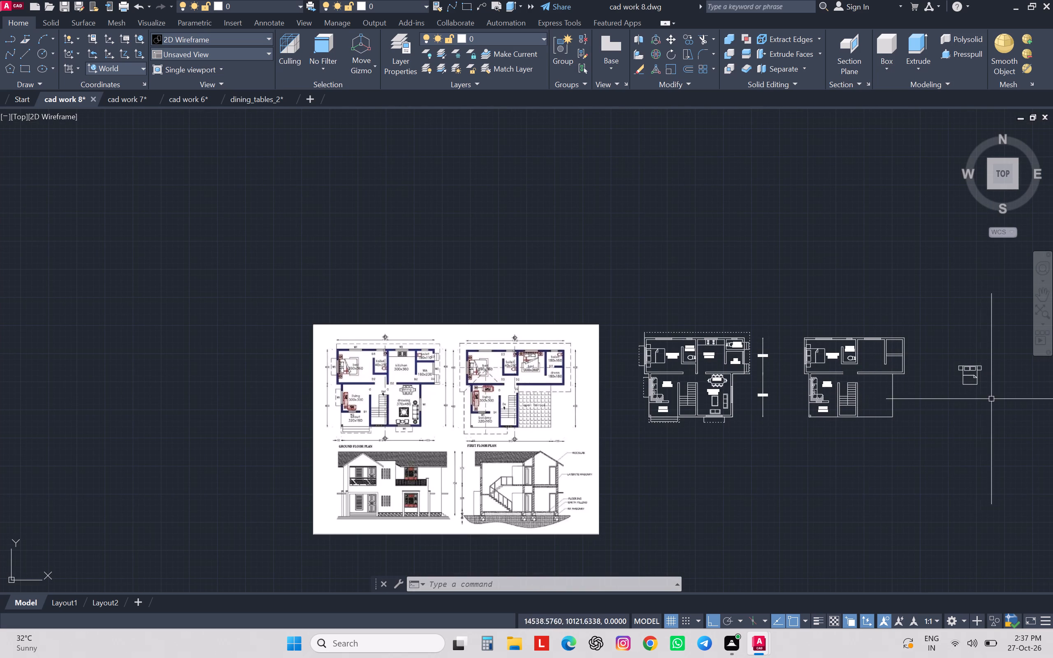
left_click(993, 359)
left_click(935, 413)
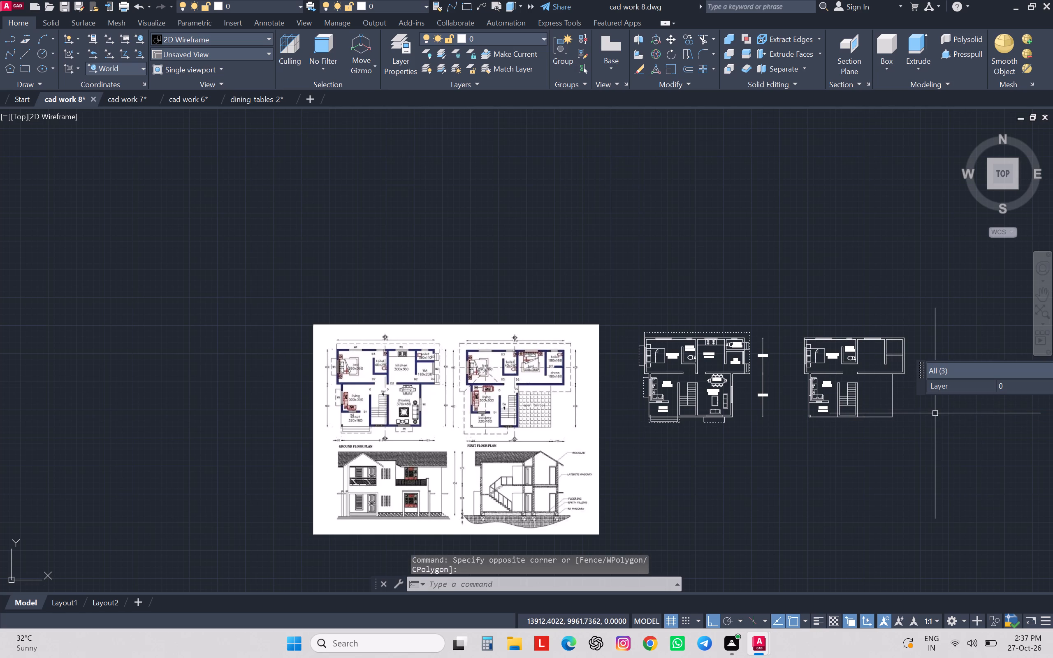
key("m")
key("Return")
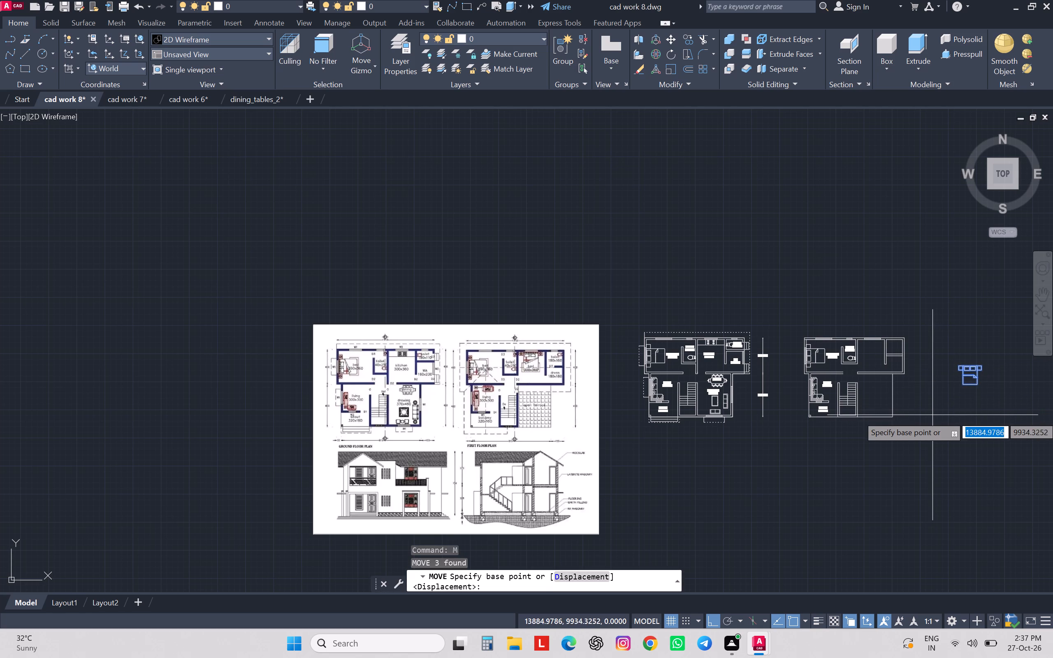
scroll(981, 344, "up", 3)
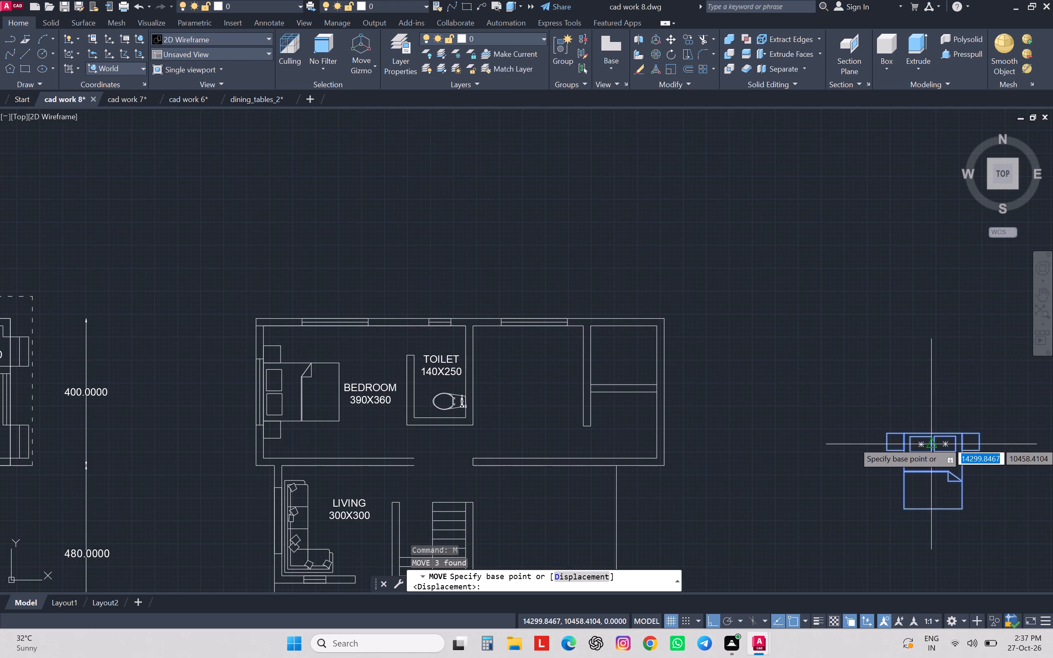
scroll(938, 438, "up", 3)
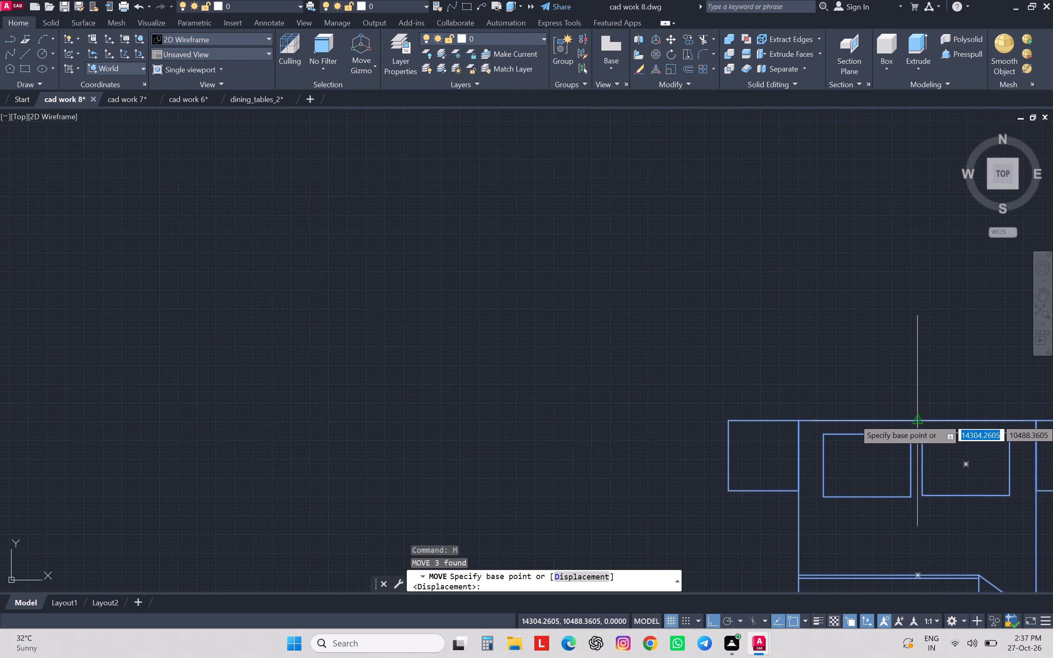
left_click(919, 419)
scroll(919, 418, "down", 3)
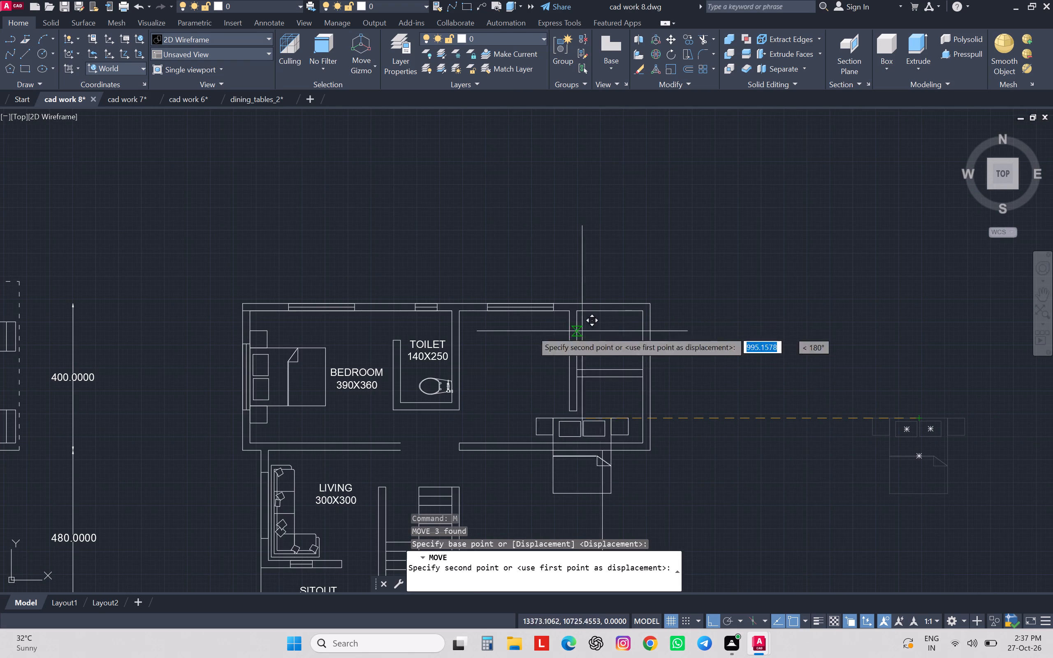
left_click(522, 315)
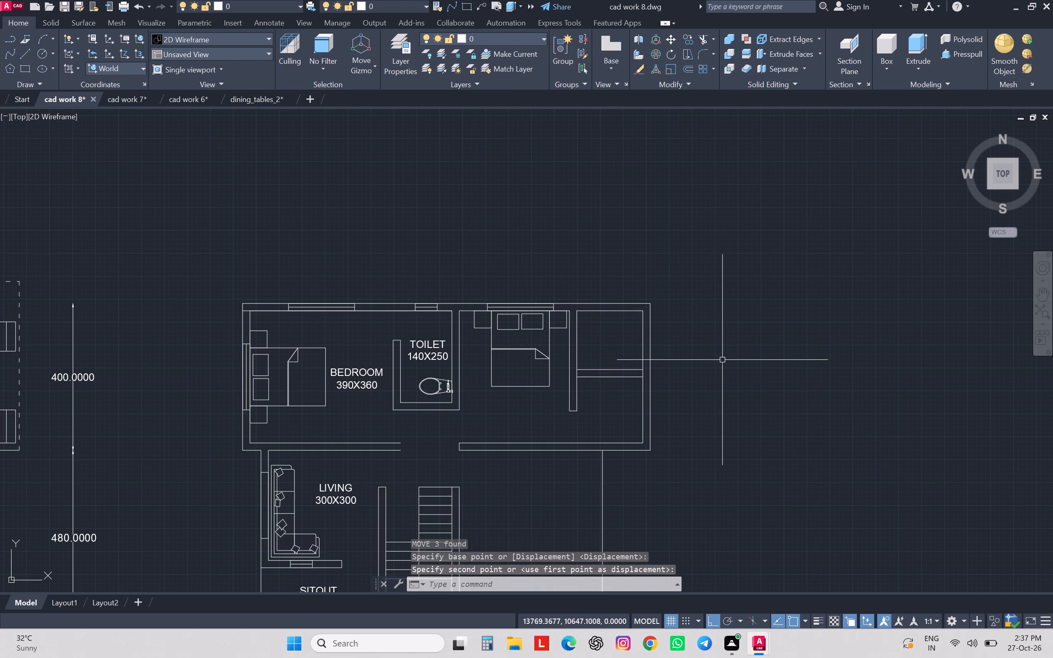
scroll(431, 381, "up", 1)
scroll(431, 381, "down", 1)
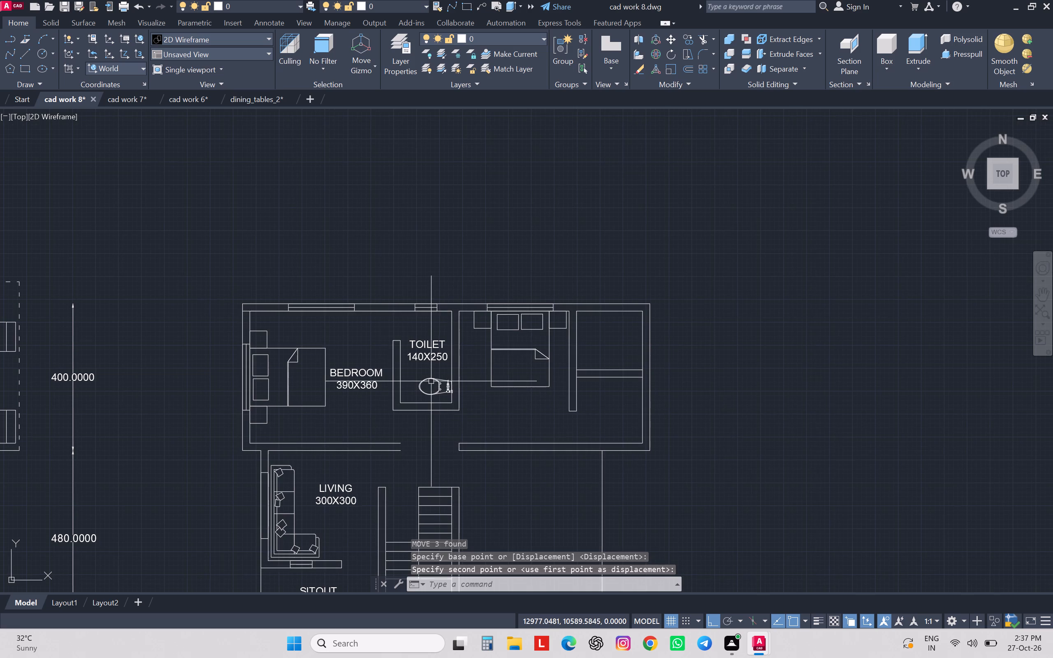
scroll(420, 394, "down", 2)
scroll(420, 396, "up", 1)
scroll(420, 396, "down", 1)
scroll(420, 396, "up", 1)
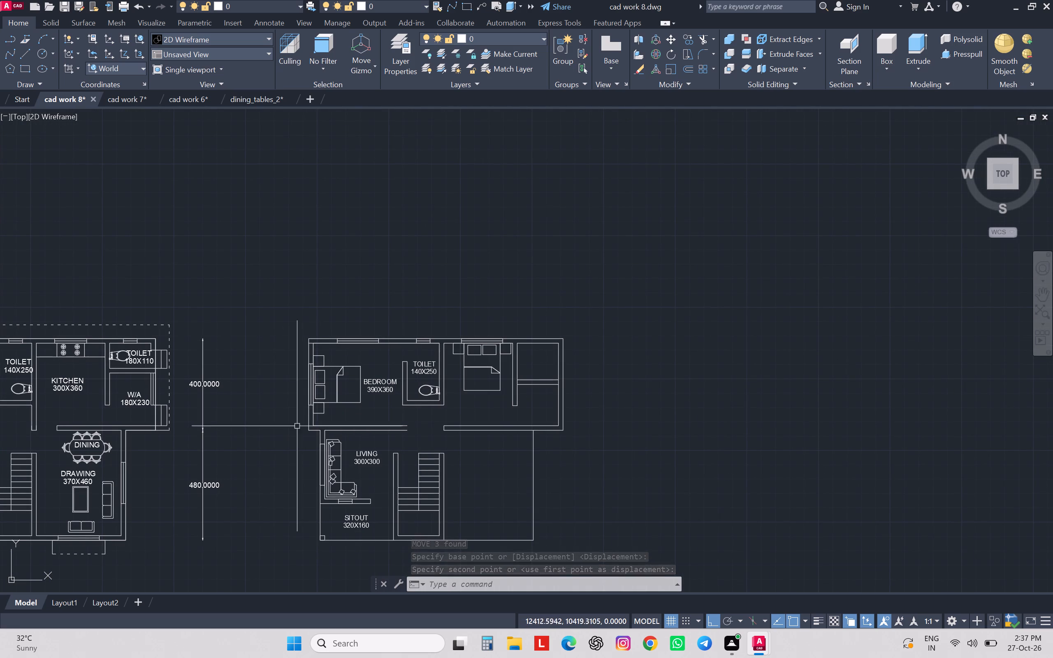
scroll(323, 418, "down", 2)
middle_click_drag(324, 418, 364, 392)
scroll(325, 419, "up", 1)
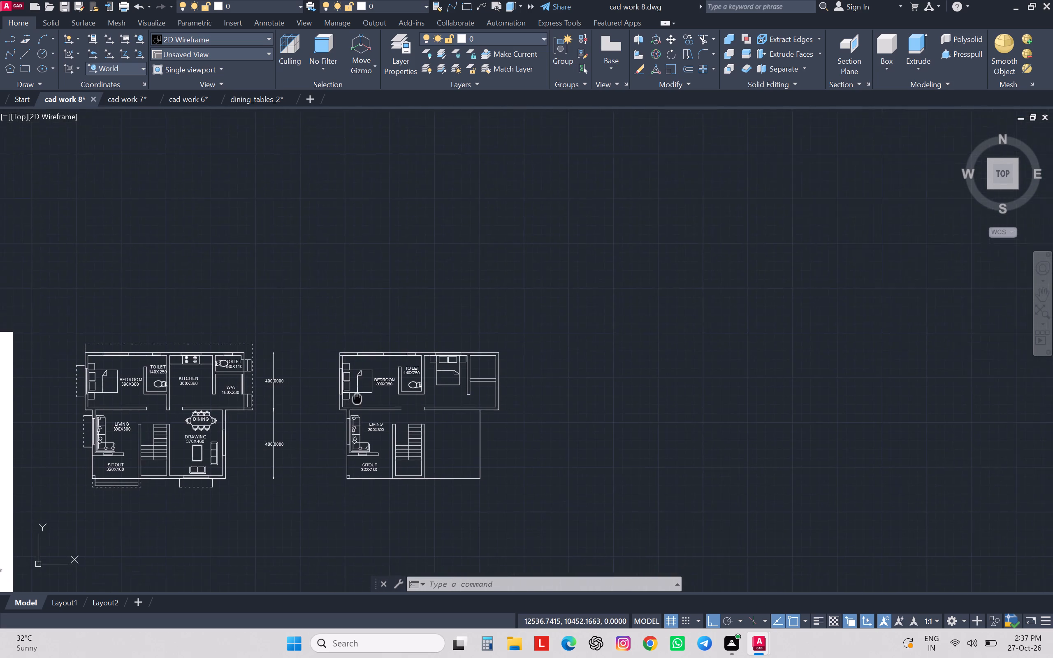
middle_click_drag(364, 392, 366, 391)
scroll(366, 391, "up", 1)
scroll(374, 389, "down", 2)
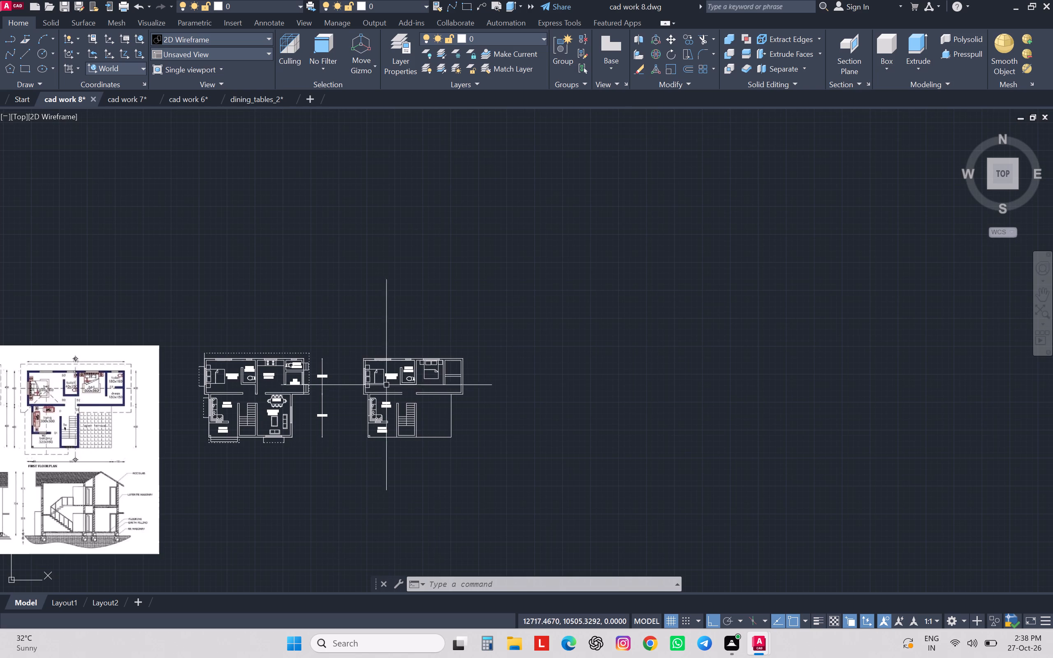
Copy the first floor toilet's water closet to the east wall of the small room in the plan's northeast corner.
scroll(453, 368, "up", 2)
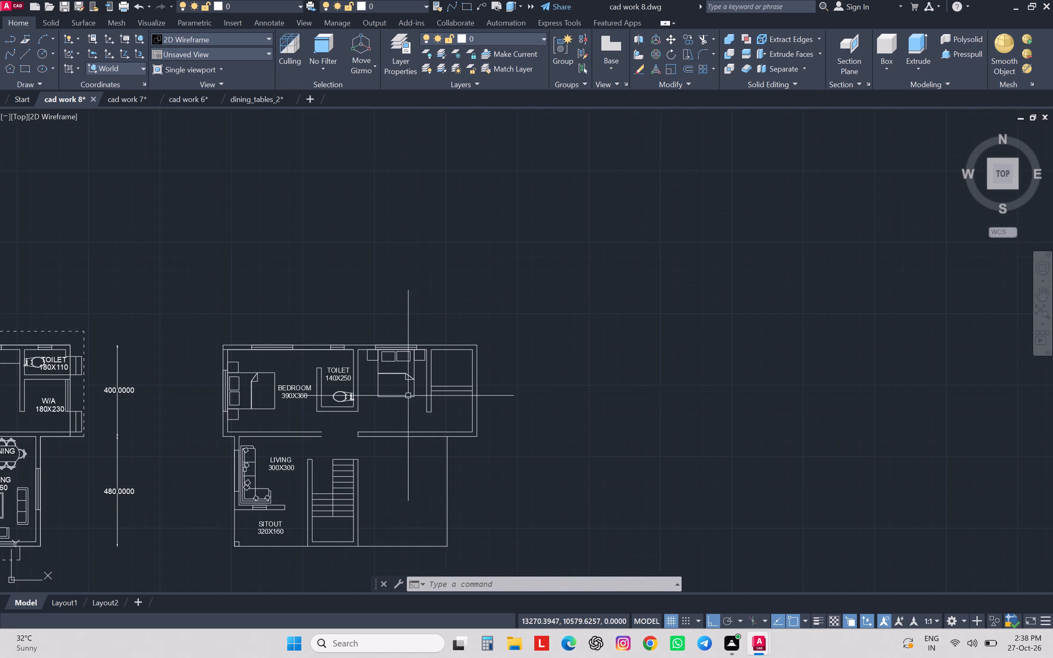
left_click(350, 399)
type("CO")
key("Return")
scroll(350, 400, "up", 3)
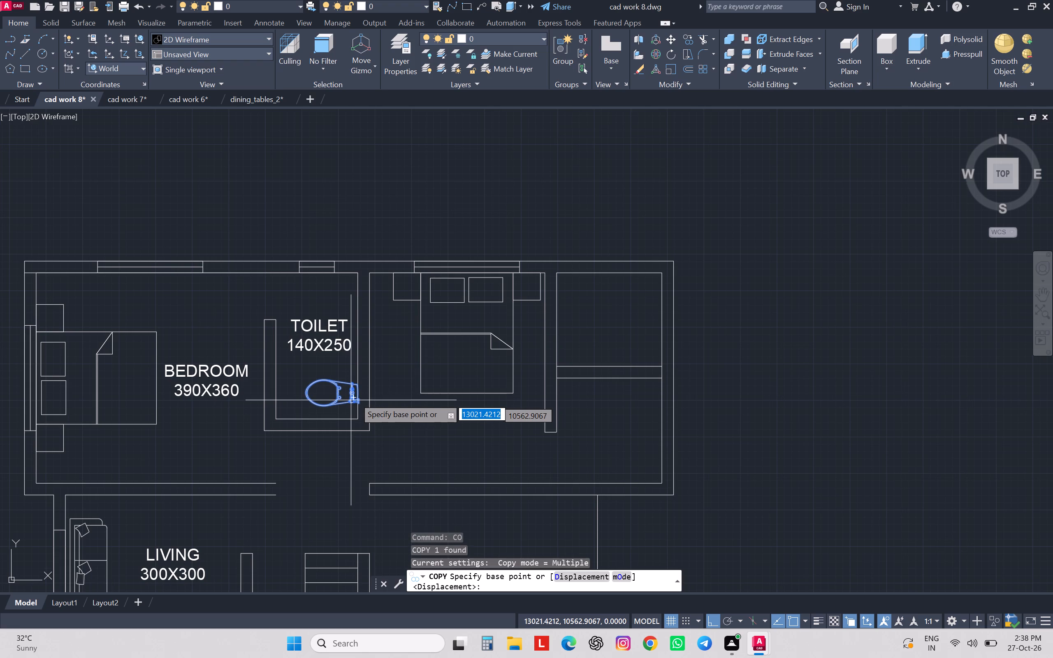
left_click(362, 392)
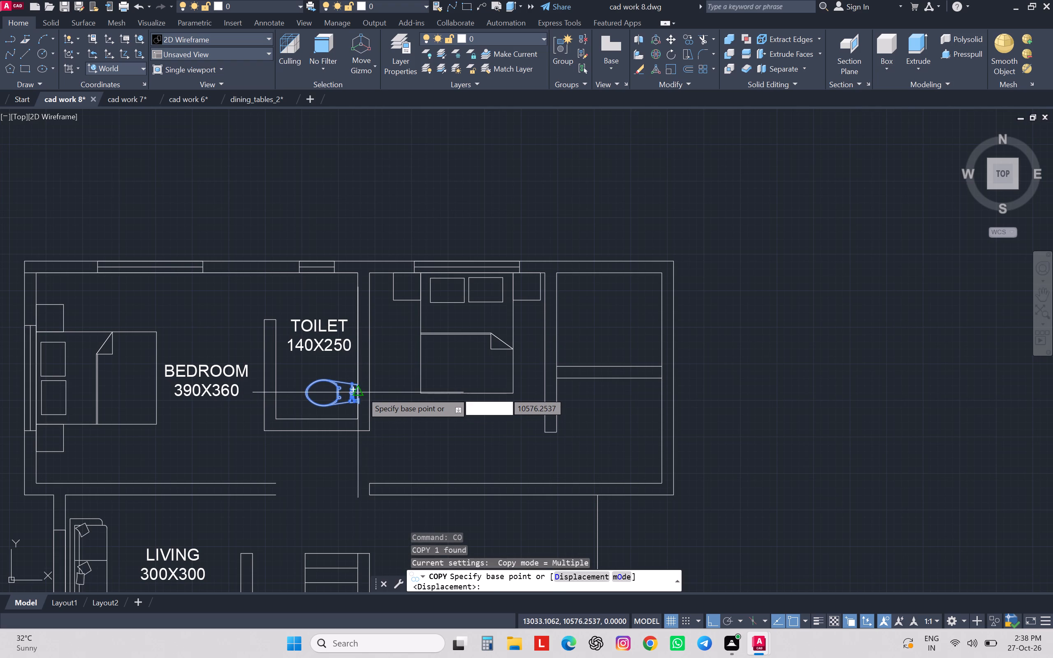
left_click(659, 306)
key("Escape")
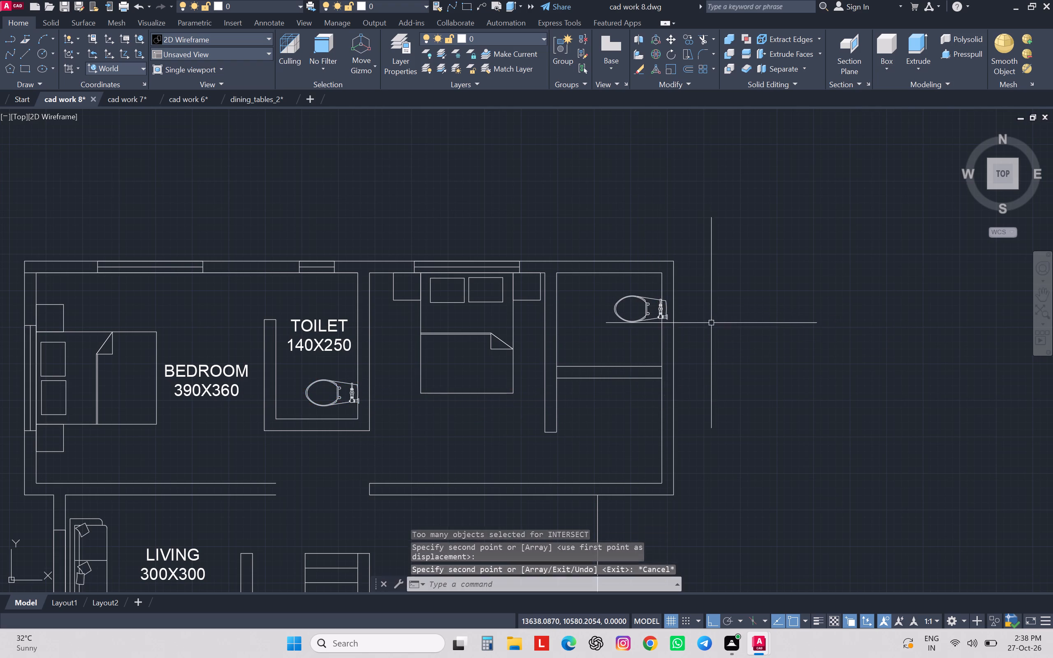
key("Escape")
key("Escape")
scroll(711, 323, "down", 4)
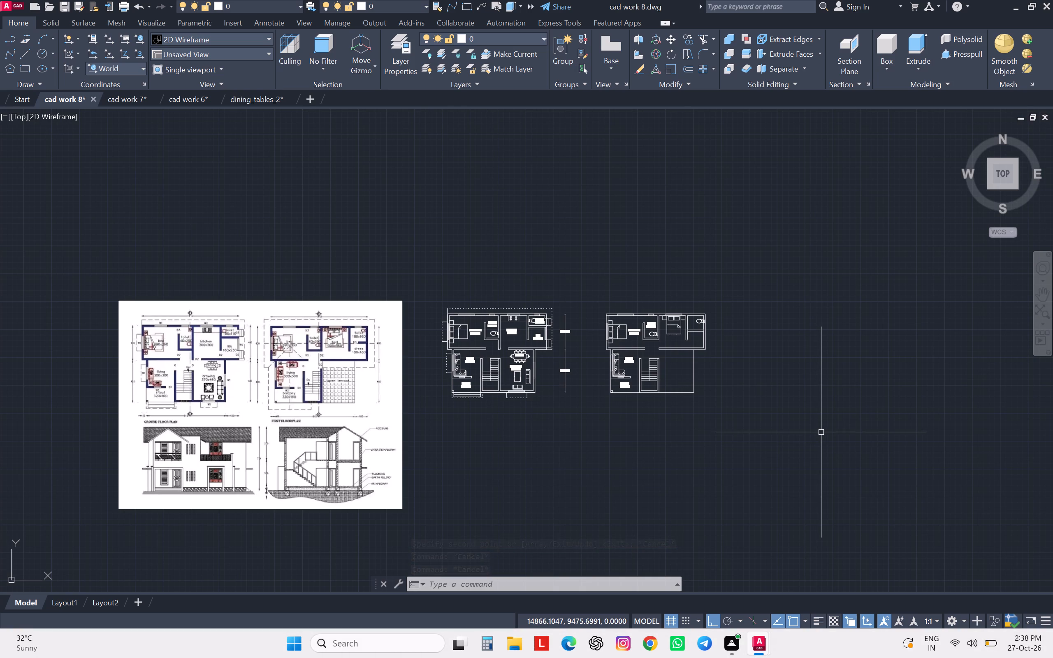
key("Escape")
key("Escape")
key("Escape")
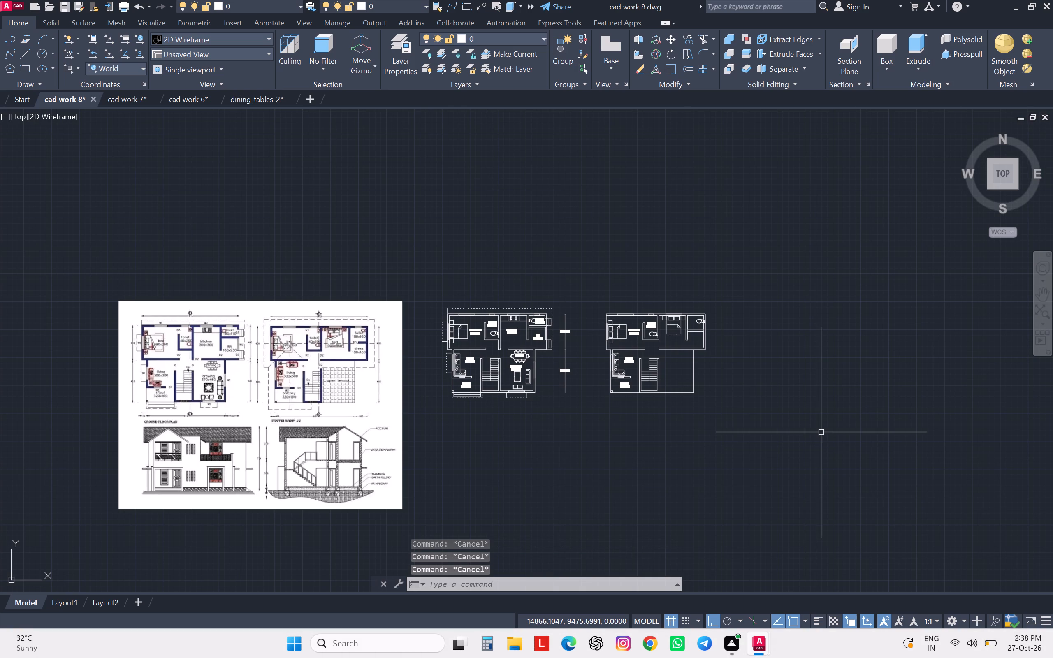
Copy the first floor toilet's north window to the north wall of the northeast toilet, centred on that room's wall.
scroll(695, 284, "up", 2)
scroll(695, 292, "down", 1)
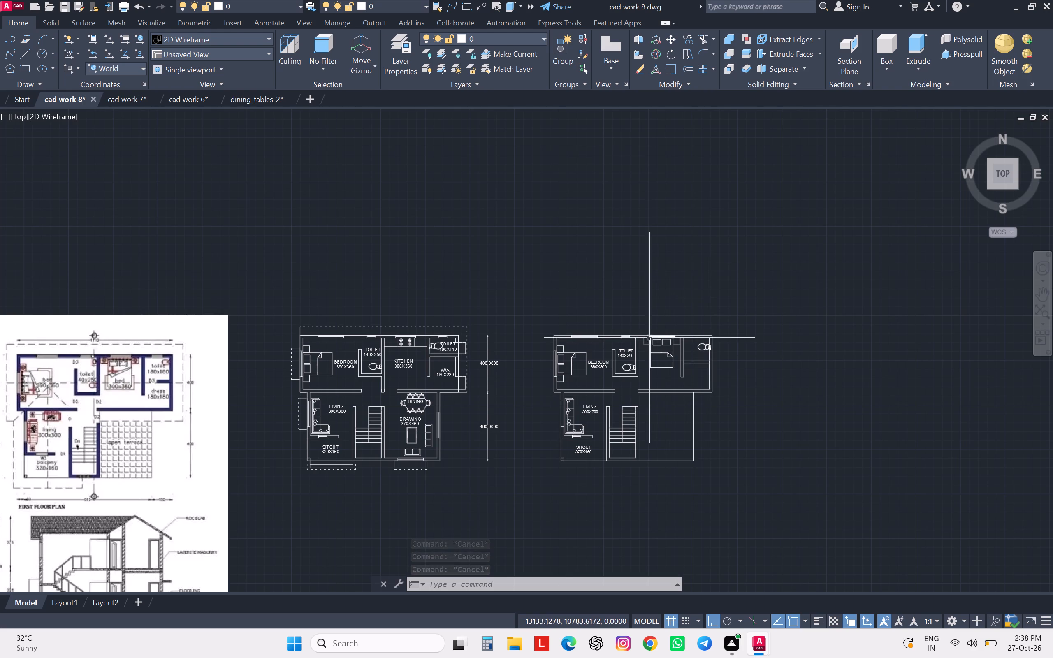
scroll(631, 341, "up", 2)
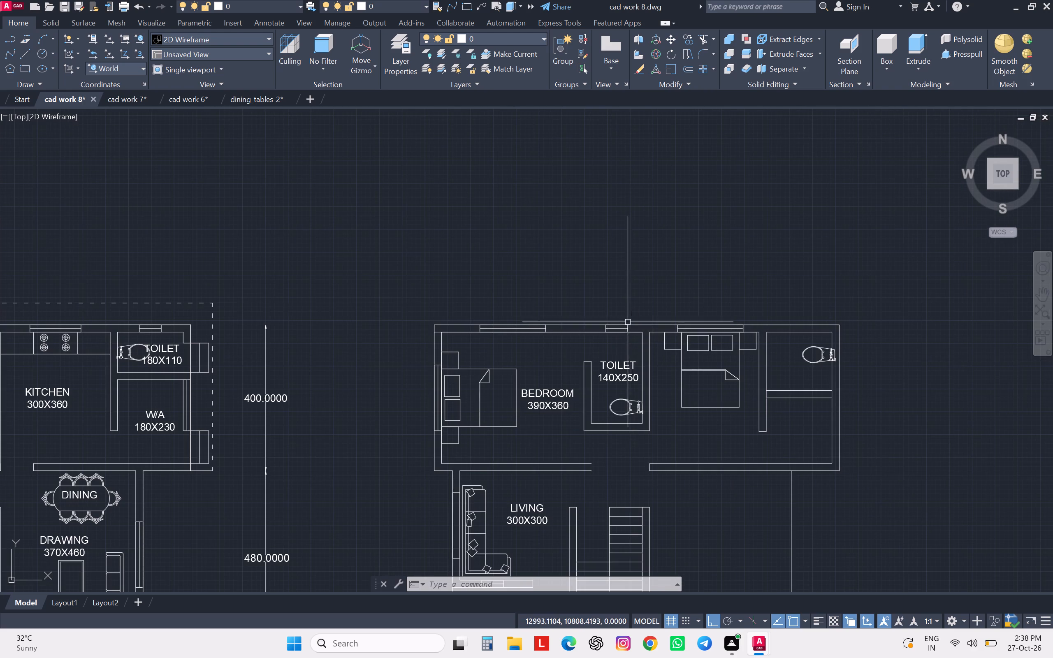
scroll(628, 322, "up", 5)
left_click(633, 334)
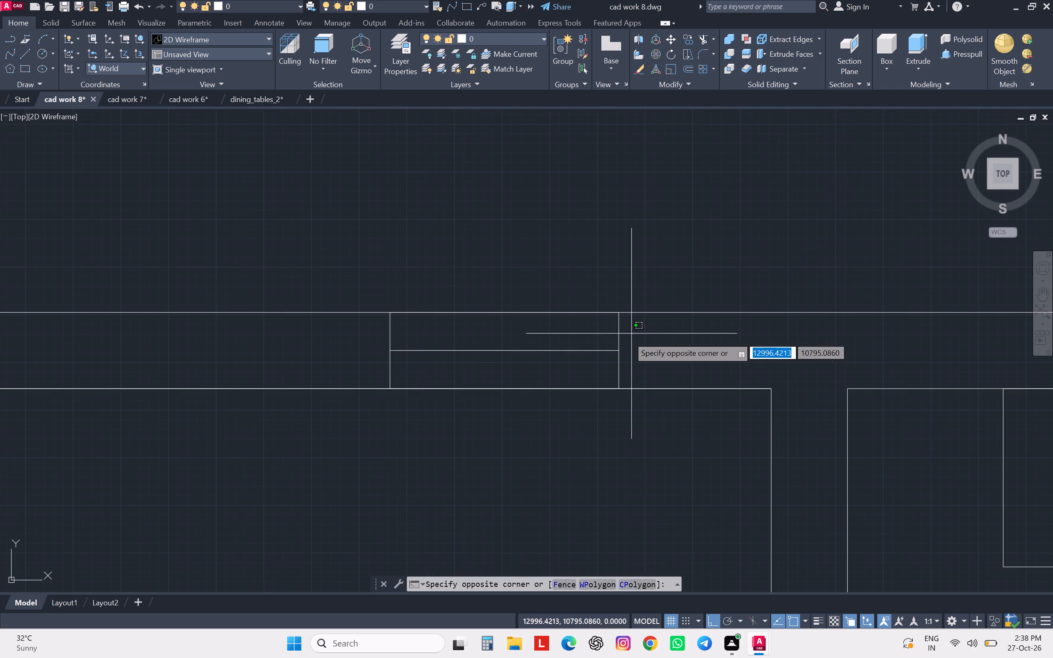
left_click(598, 361)
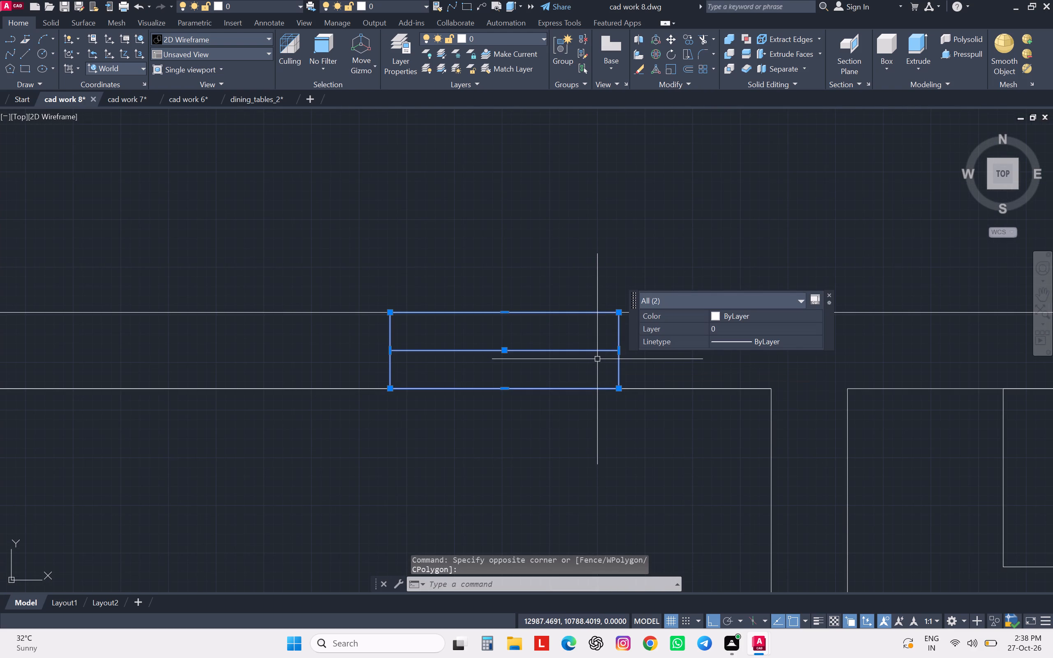
type("CO")
key("Return")
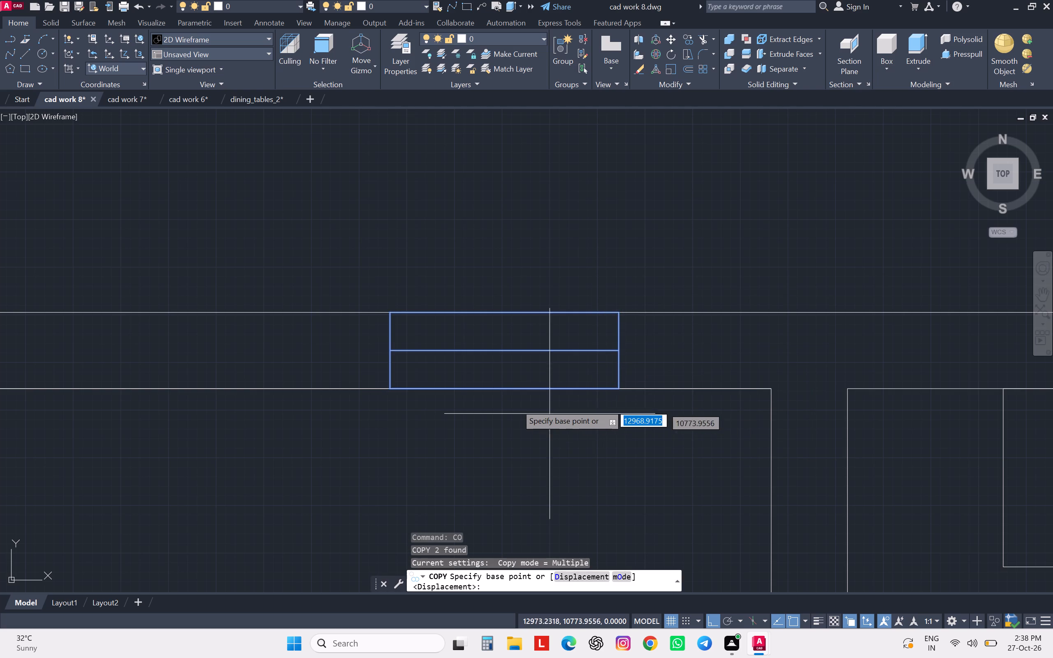
left_click(503, 391)
scroll(503, 390, "down", 4)
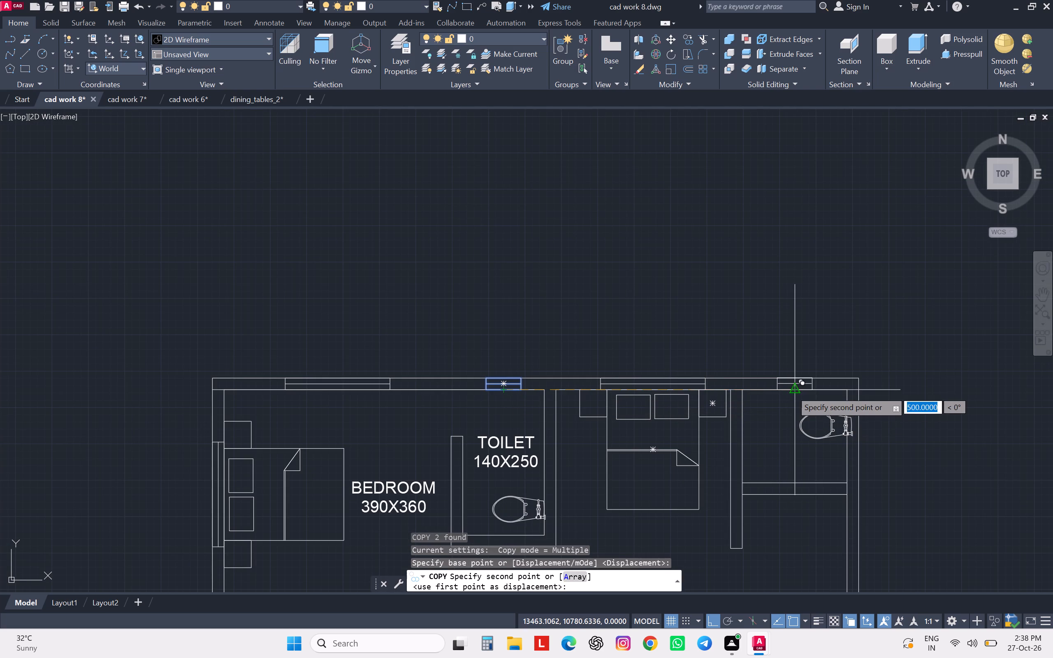
left_click(791, 391)
scroll(803, 376, "down", 4)
scroll(826, 396, "up", 7)
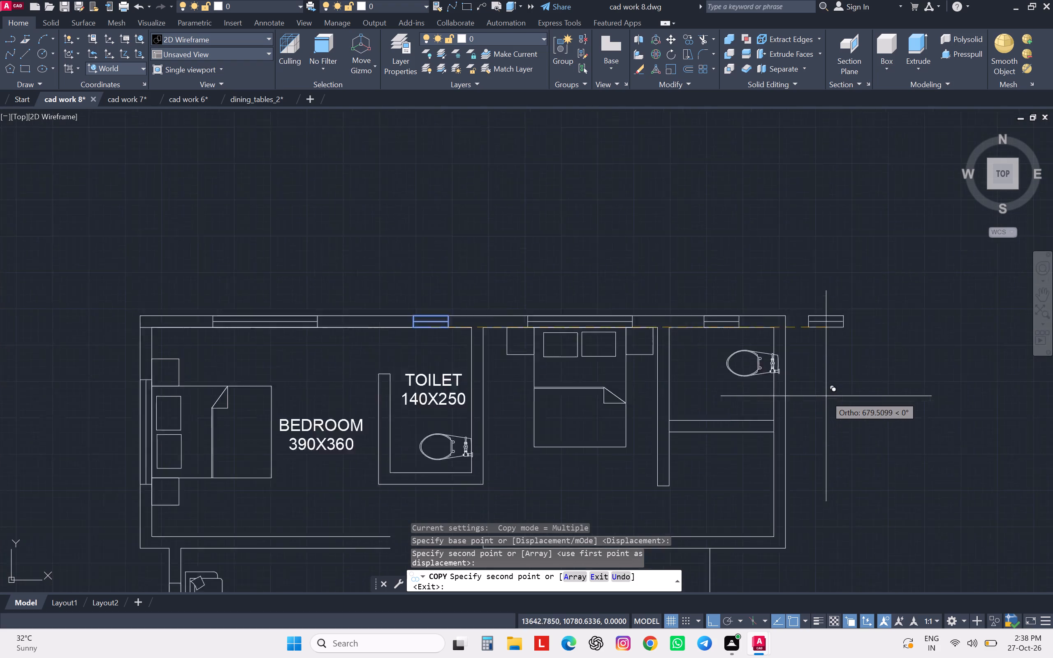
key("Escape")
key("Escape")
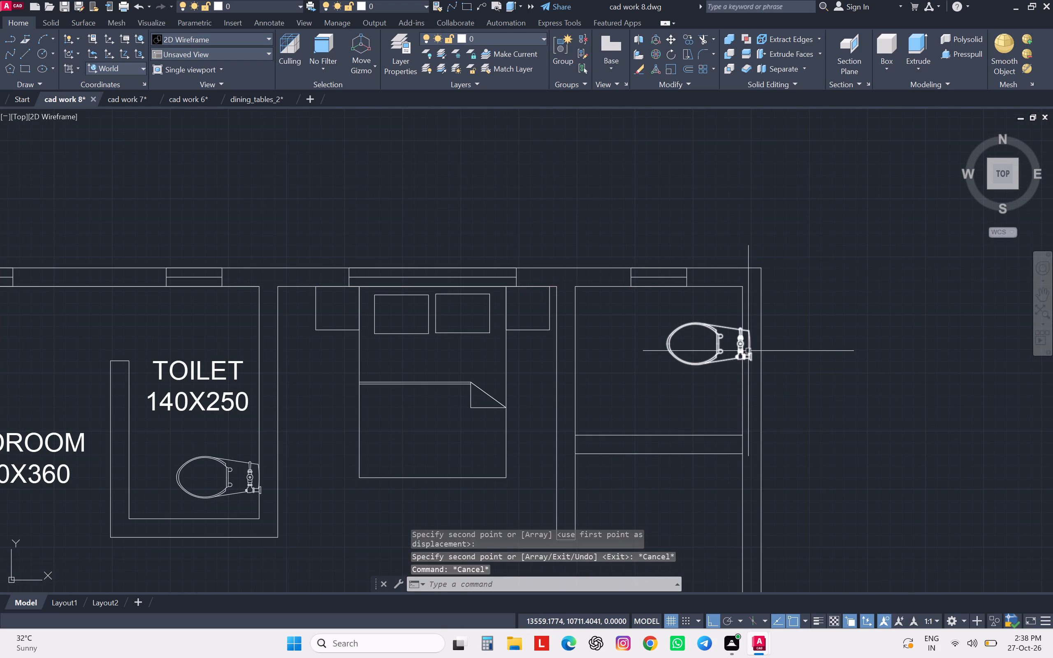
Move the northeast toilet's water closet slightly west so its back sits at the inner face of the east wall.
left_click(748, 351)
key("m")
key("Return")
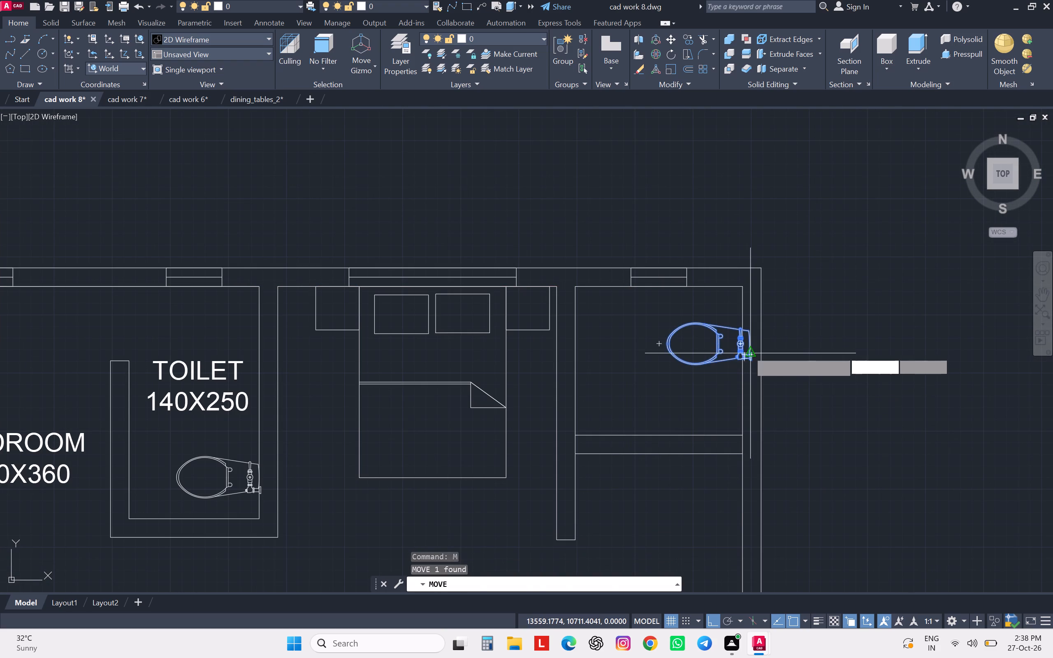
scroll(745, 343, "up", 4)
left_click(754, 344)
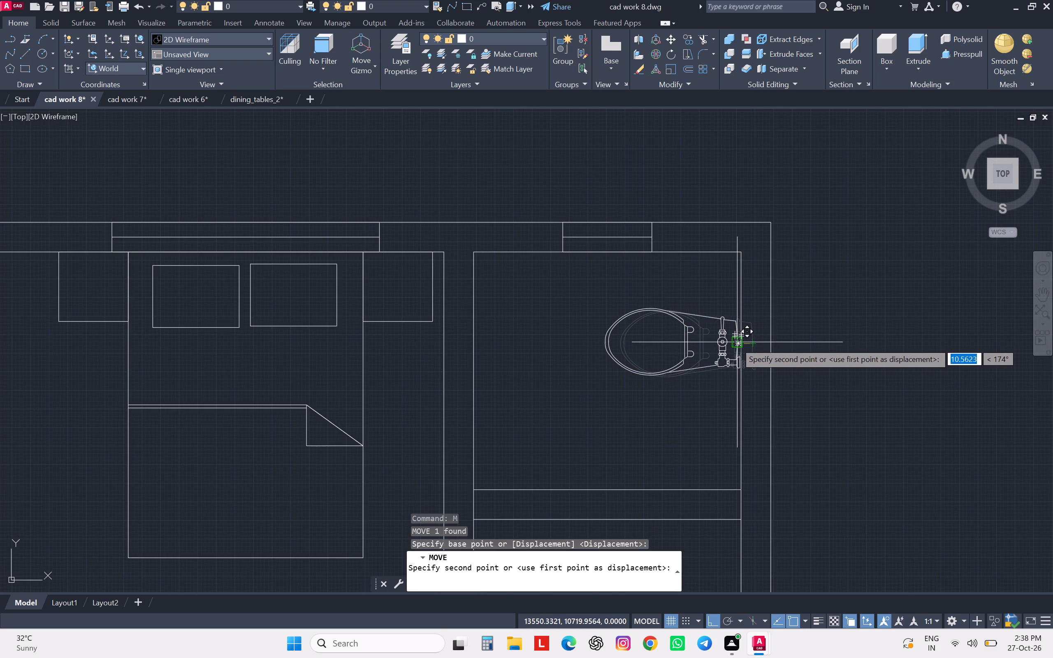
left_click(736, 343)
key("Escape")
key("Escape")
scroll(828, 399, "down", 3)
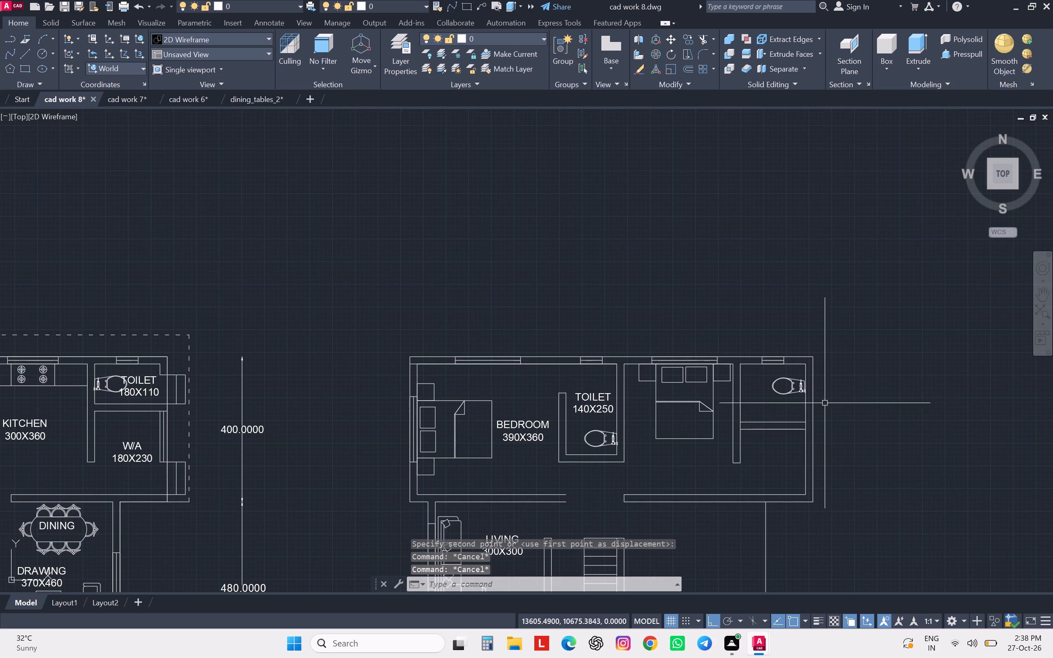
Compare the redrawn first floor plan with the ground floor plan and the reference image to check which elements remain.
middle_click_drag(620, 475, 785, 267)
scroll(785, 267, "down", 3)
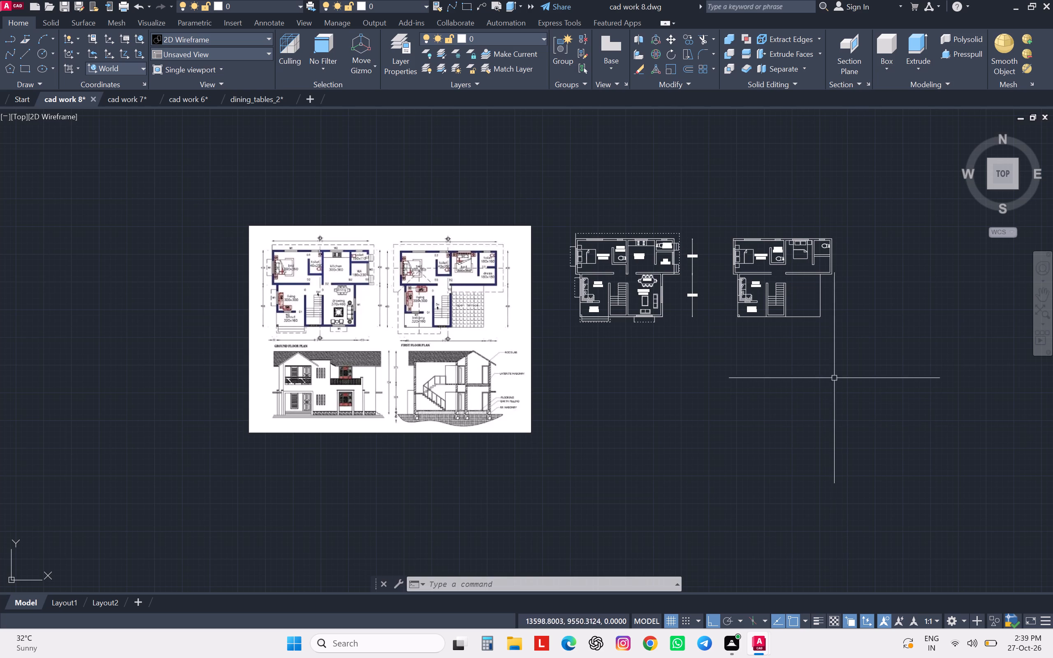
scroll(817, 242, "up", 1)
scroll(817, 242, "down", 2)
scroll(817, 242, "up", 2)
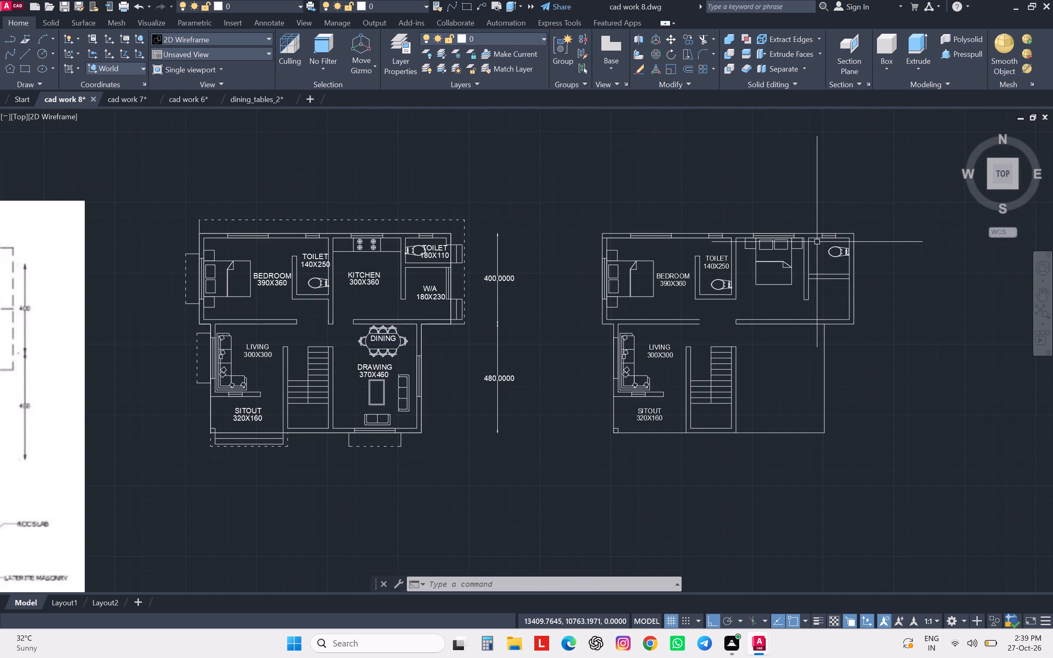
scroll(811, 218, "up", 2)
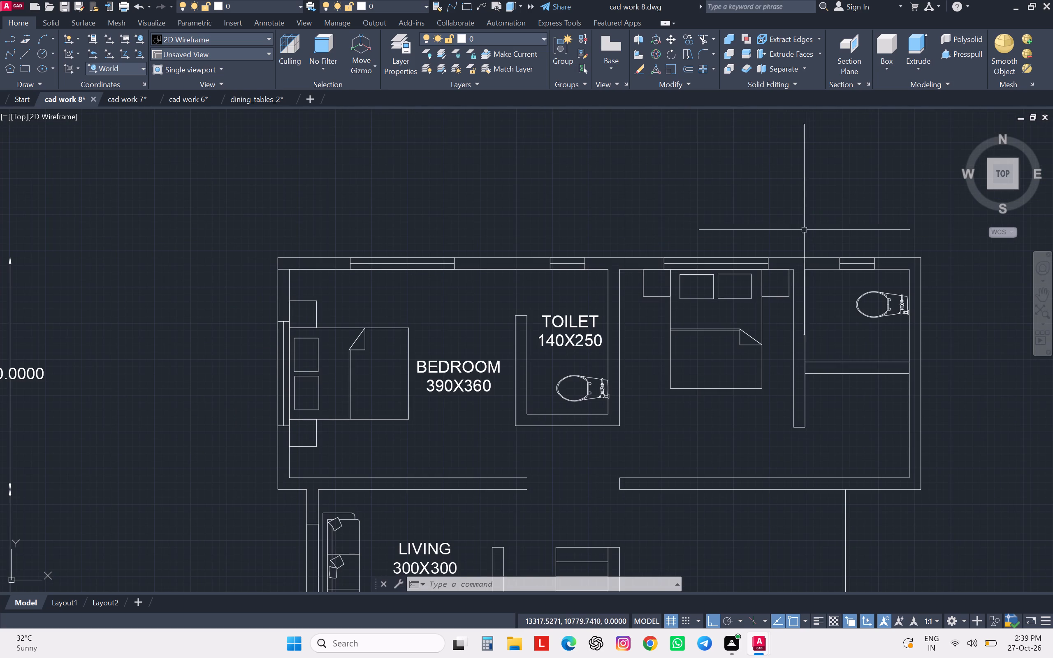
scroll(761, 302, "down", 2)
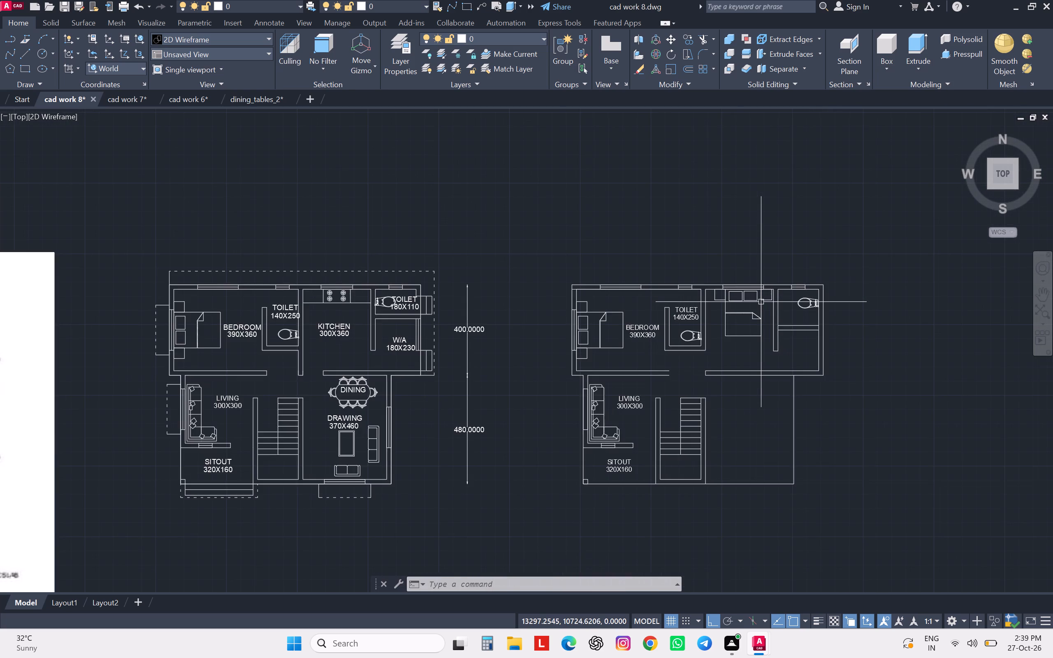
scroll(761, 302, "down", 3)
scroll(761, 302, "up", 4)
left_click(761, 302)
key("Escape")
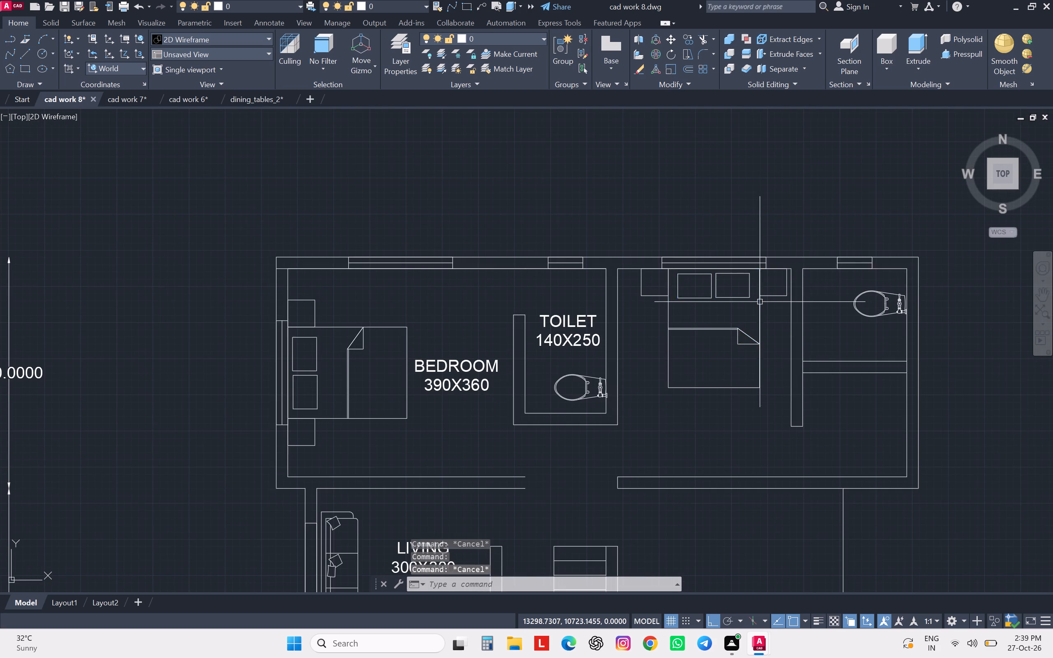
key("Escape")
scroll(760, 302, "down", 5)
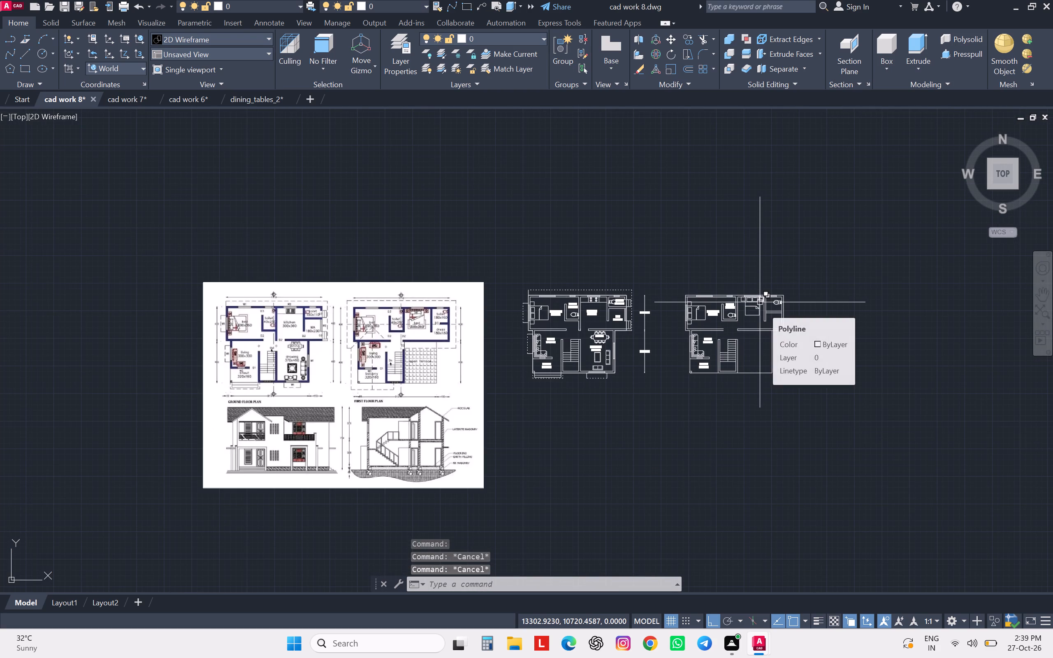
scroll(760, 302, "down", 1)
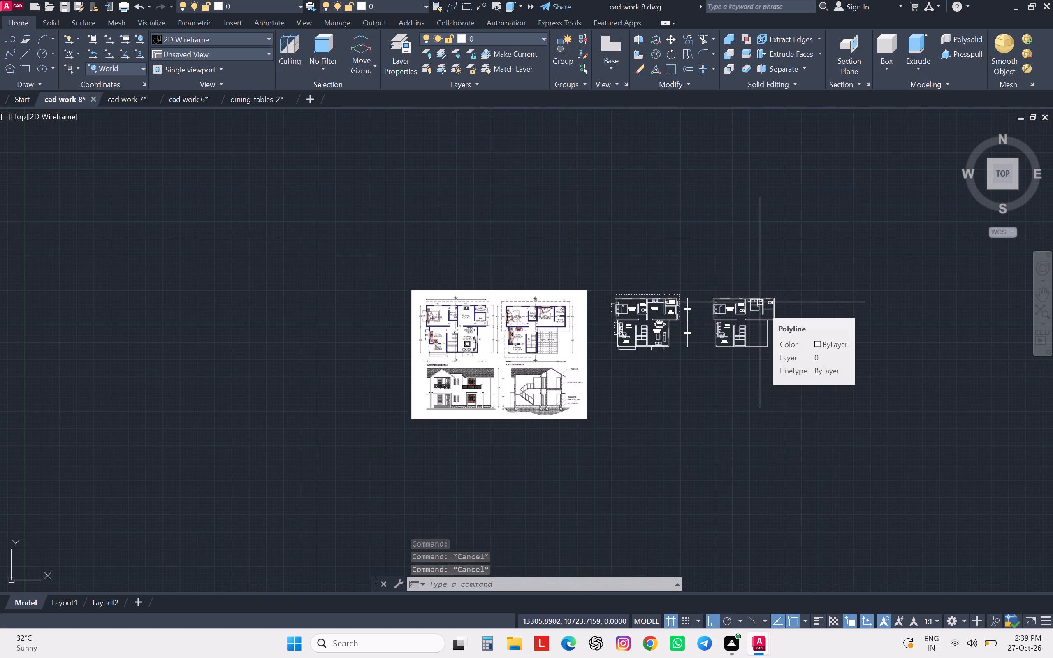
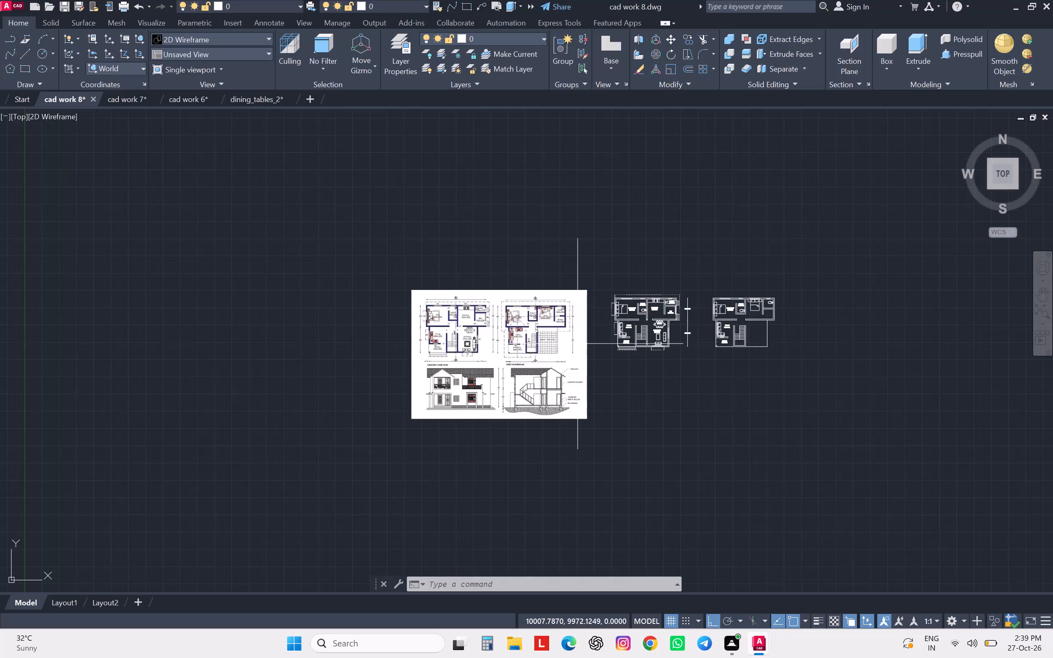
Copy the first floor bedroom label into the second bedroom, the northeast toilet, the room south of it, and the open terrace.
middle_click_drag(578, 344, 417, 350)
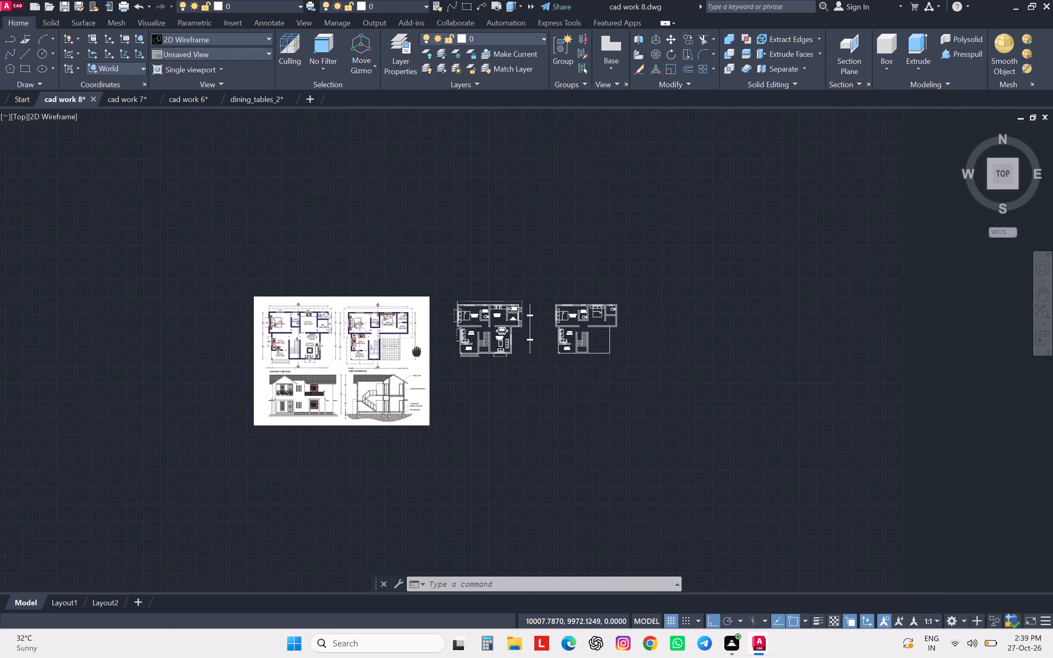
scroll(409, 335, "up", 2)
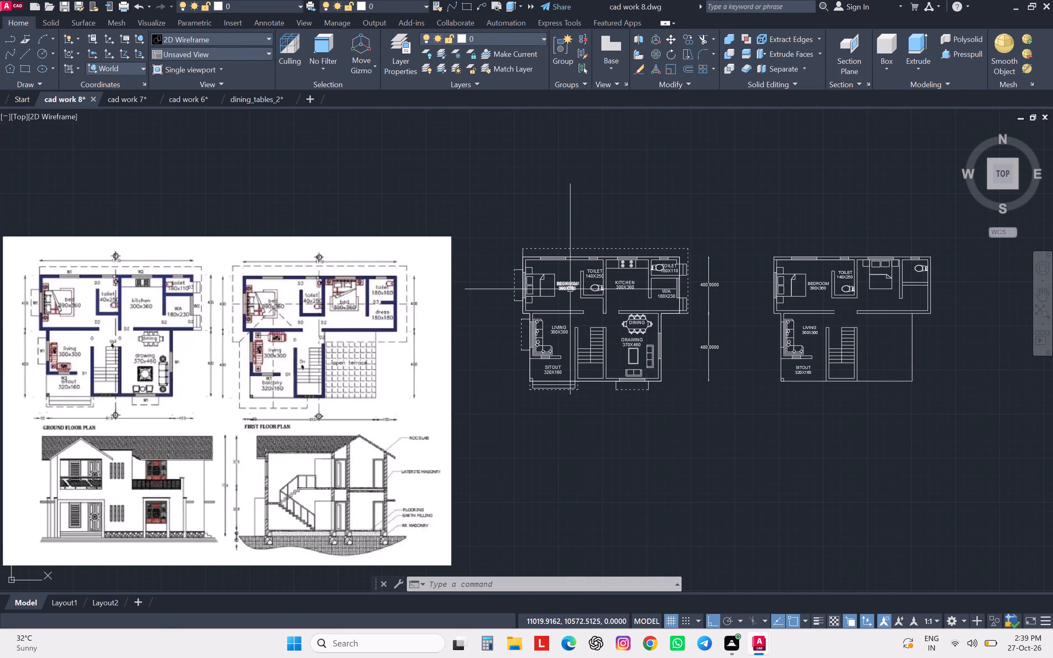
left_click(823, 290)
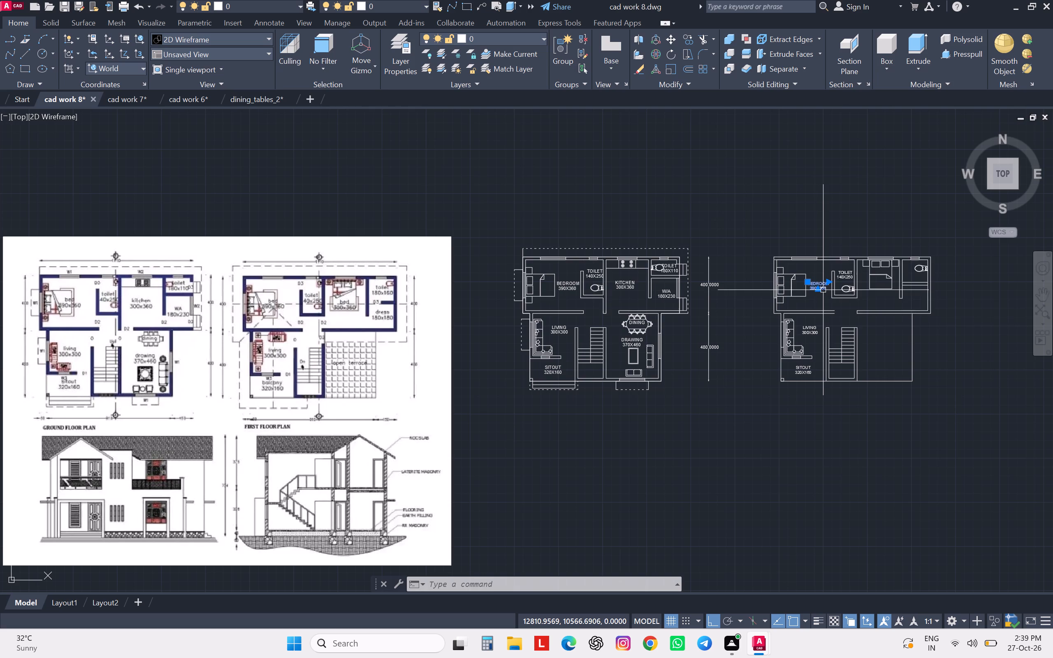
type("CO")
key("Return")
key("period")
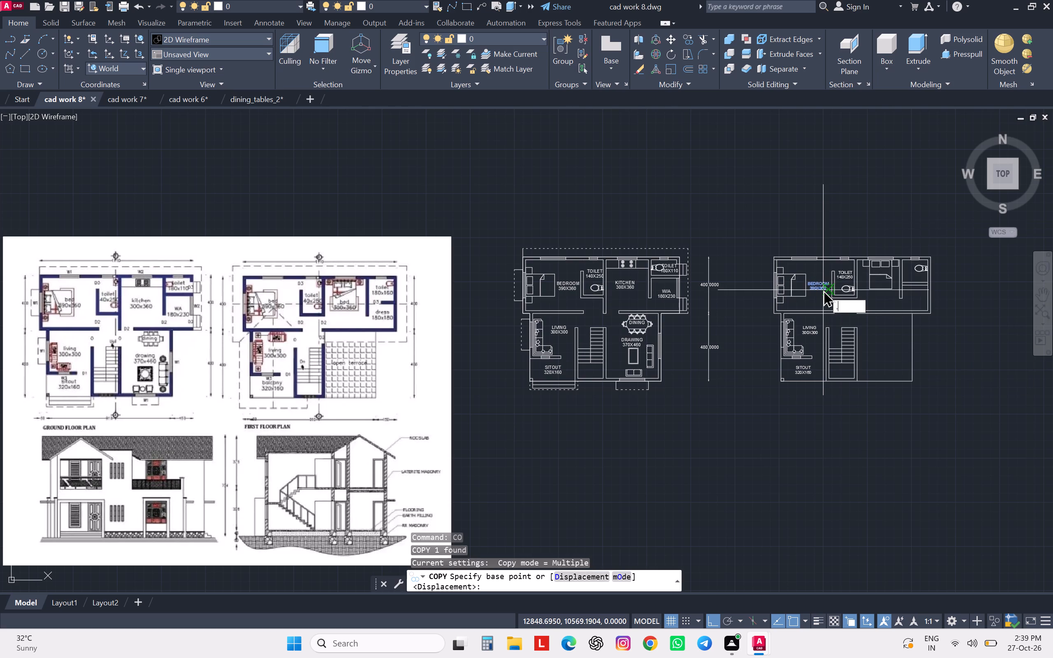
key("BackSpace")
key("Return")
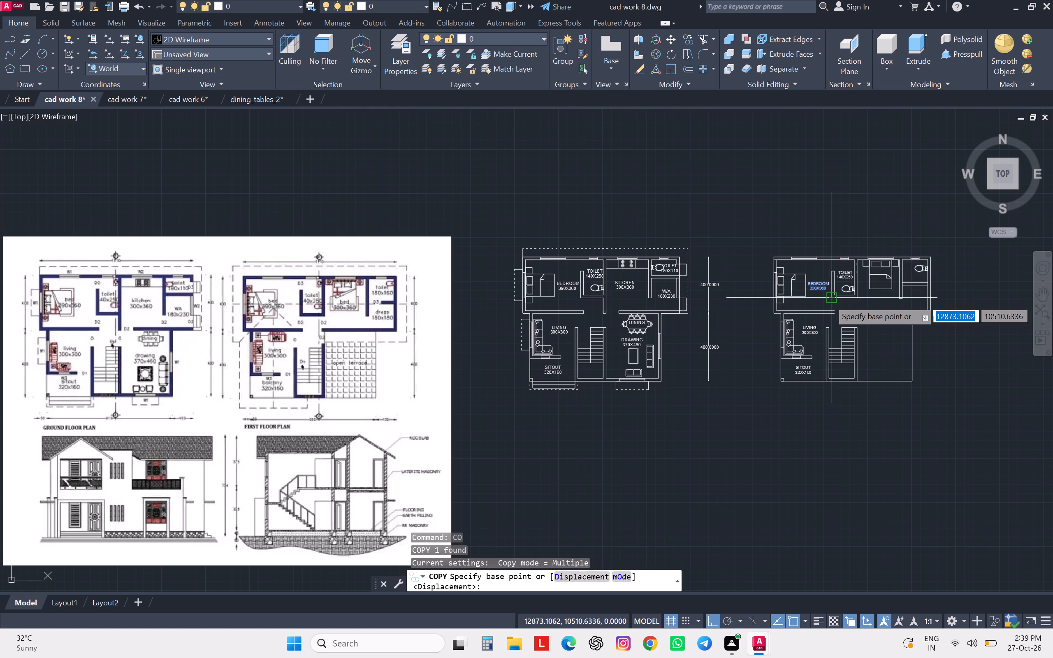
scroll(825, 290, "up", 3)
left_click(818, 287)
scroll(818, 287, "down", 2)
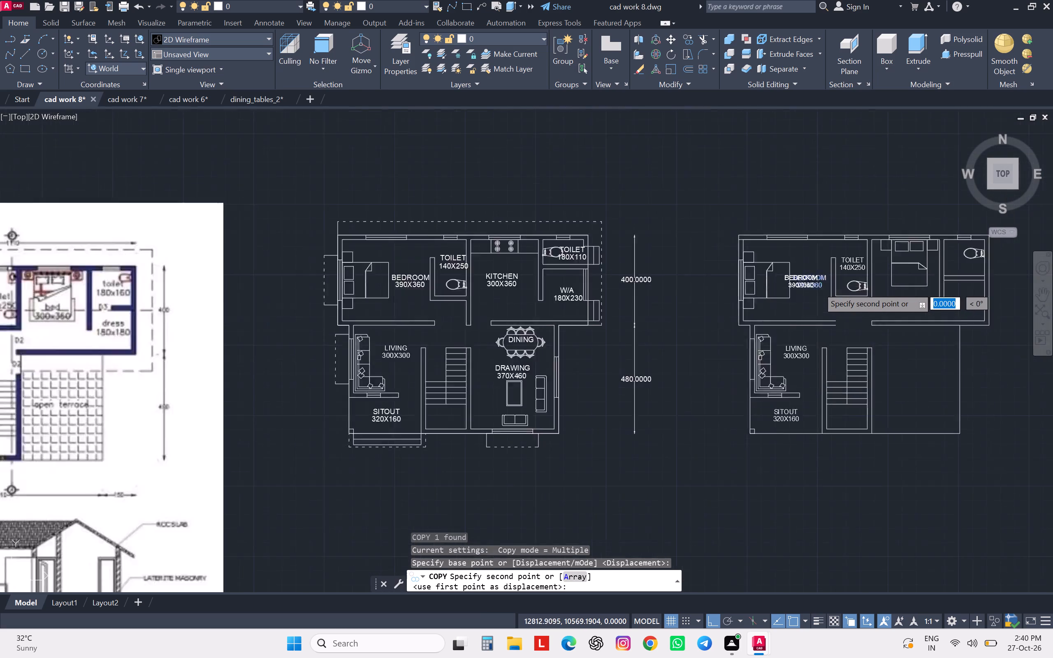
scroll(818, 287, "down", 1)
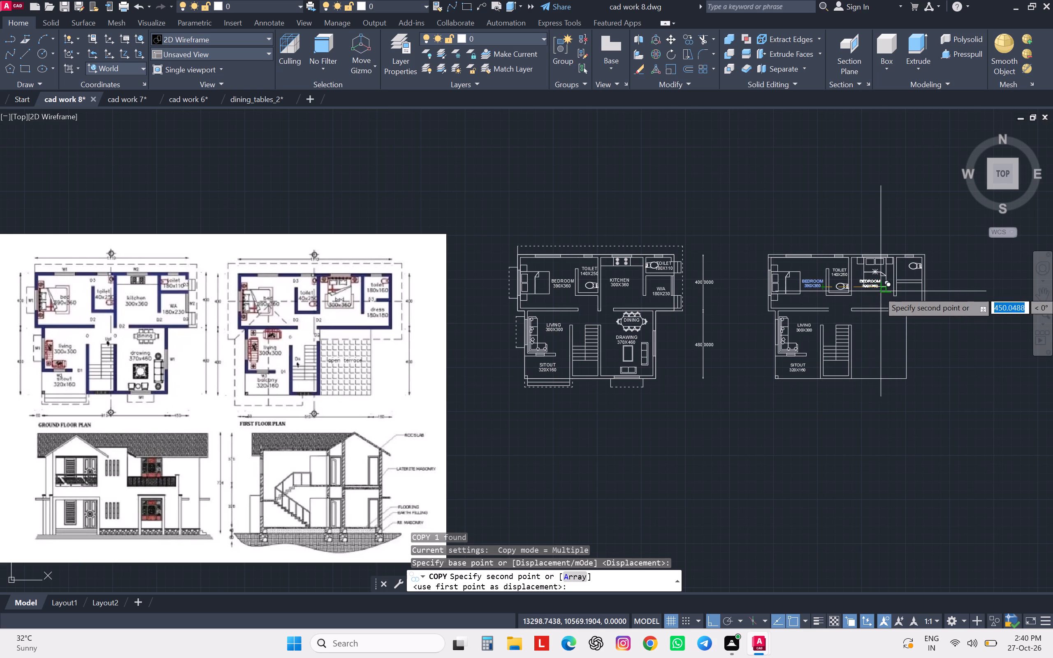
left_click(881, 291)
key("F8")
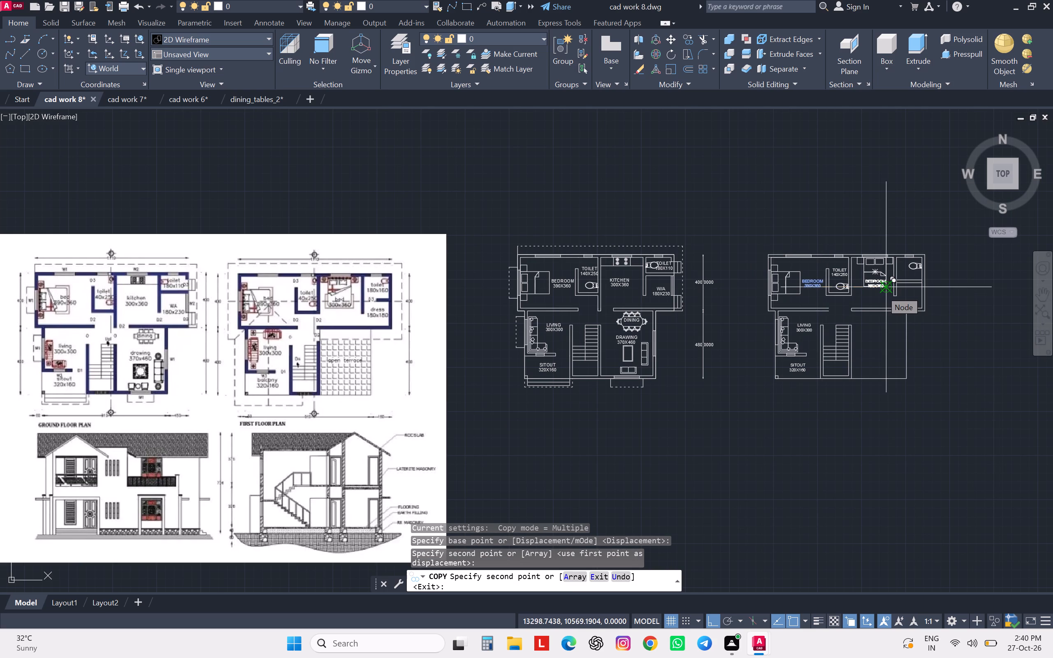
scroll(925, 271, "up", 3)
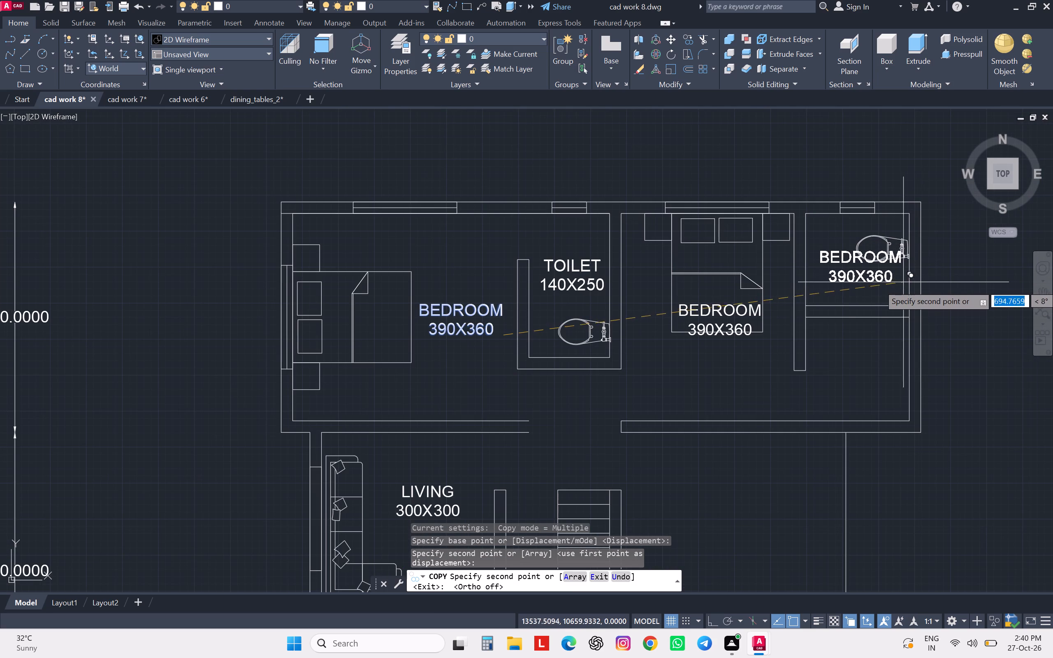
left_click(897, 285)
left_click(901, 381)
scroll(909, 318, "down", 3)
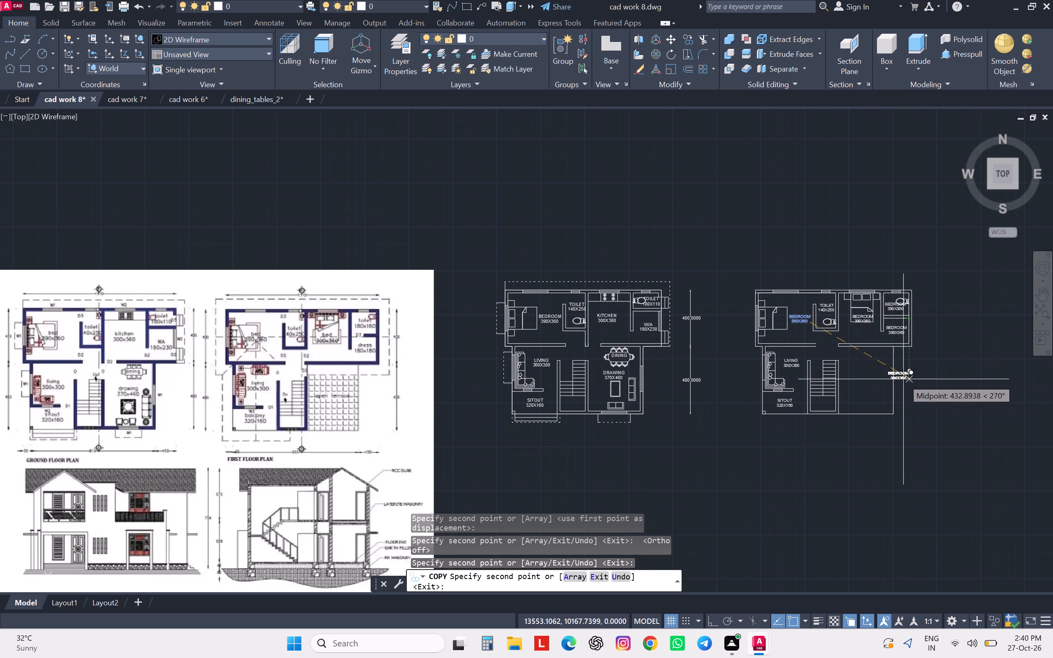
left_click(879, 386)
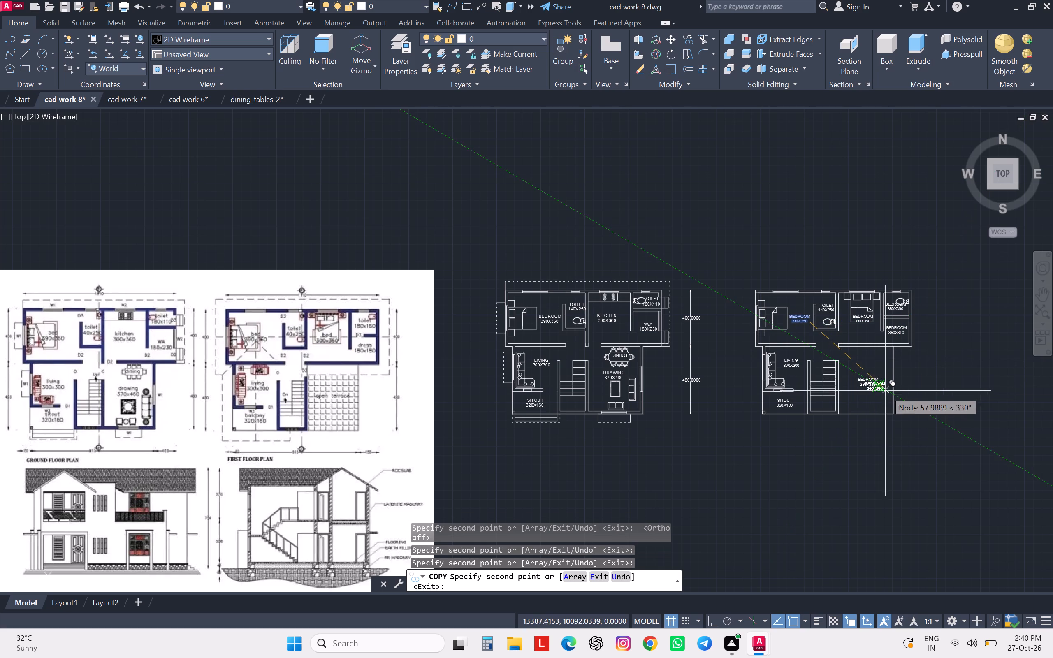
key("Escape")
key("Escape")
key("Escape")
key("Escape")
key("Escape")
Change the size in the second bedroom's copied label to 300X360.
scroll(832, 279, "up", 1)
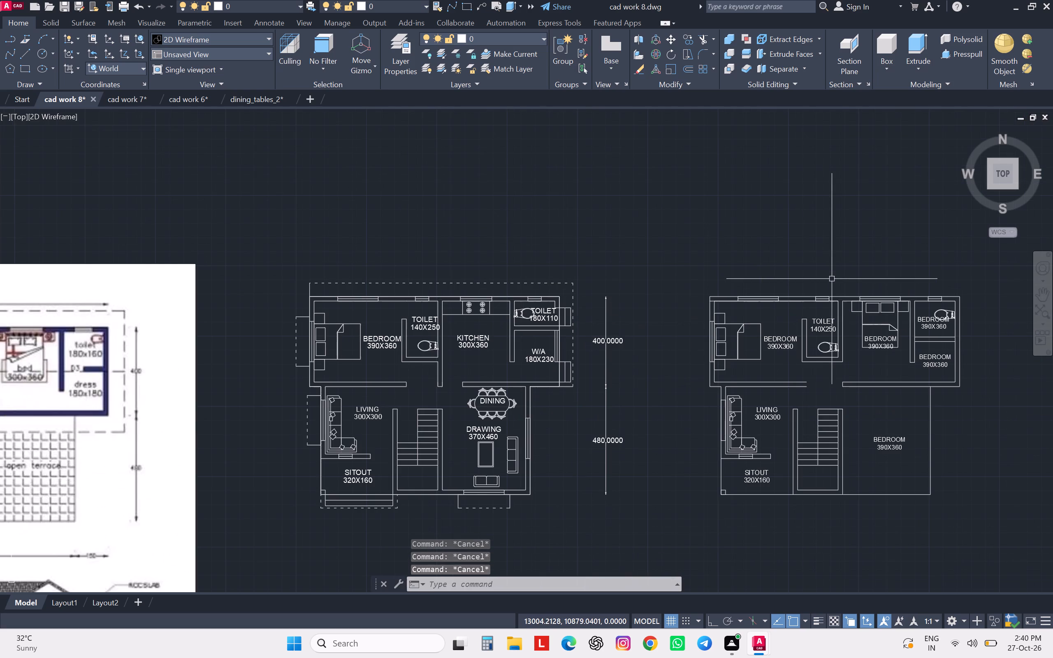
scroll(832, 279, "down", 1)
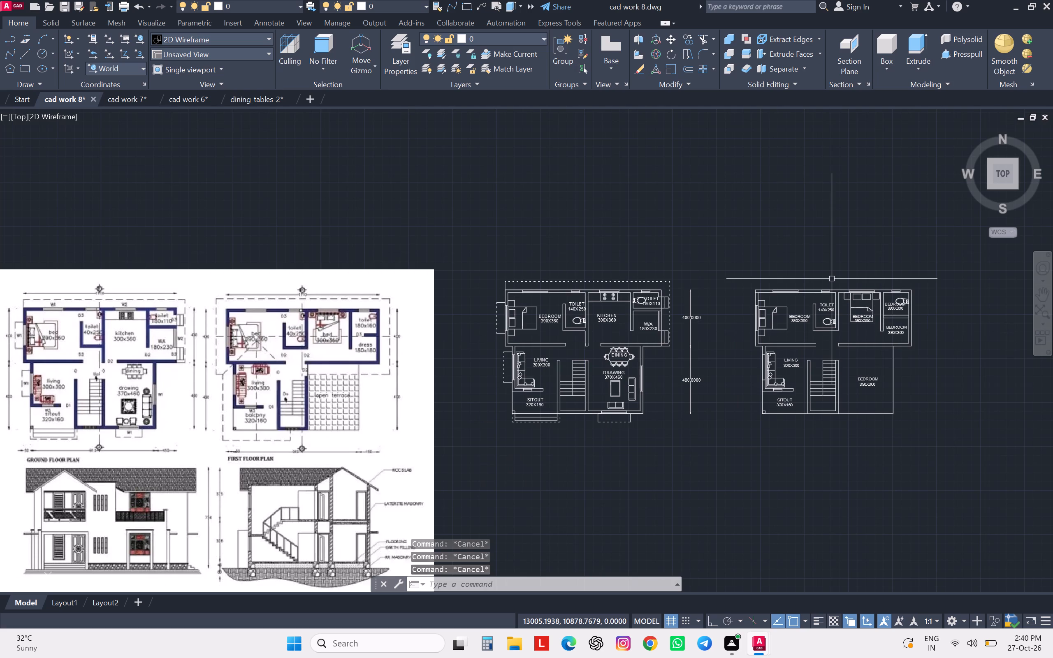
scroll(863, 330, "up", 3)
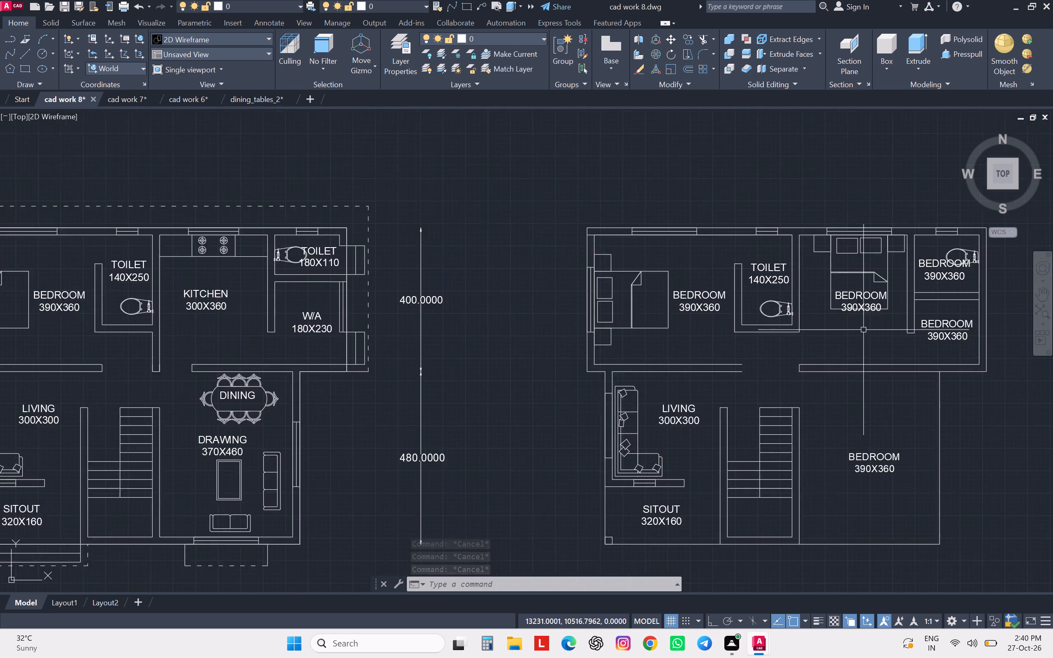
scroll(863, 330, "up", 1)
double_click(848, 273)
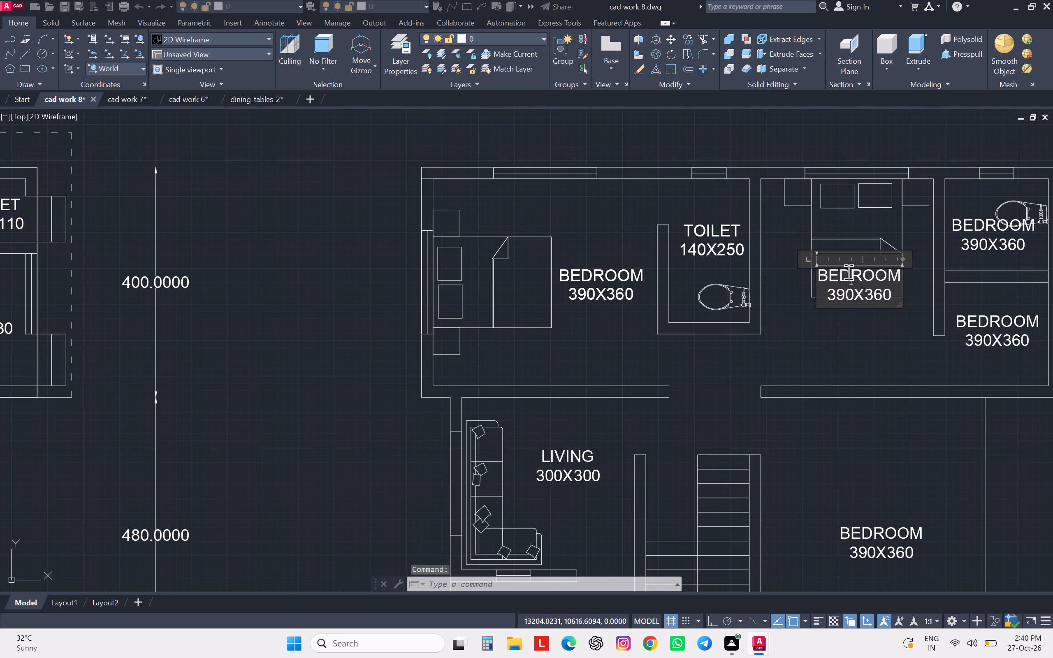
left_click_drag(855, 291, 823, 293)
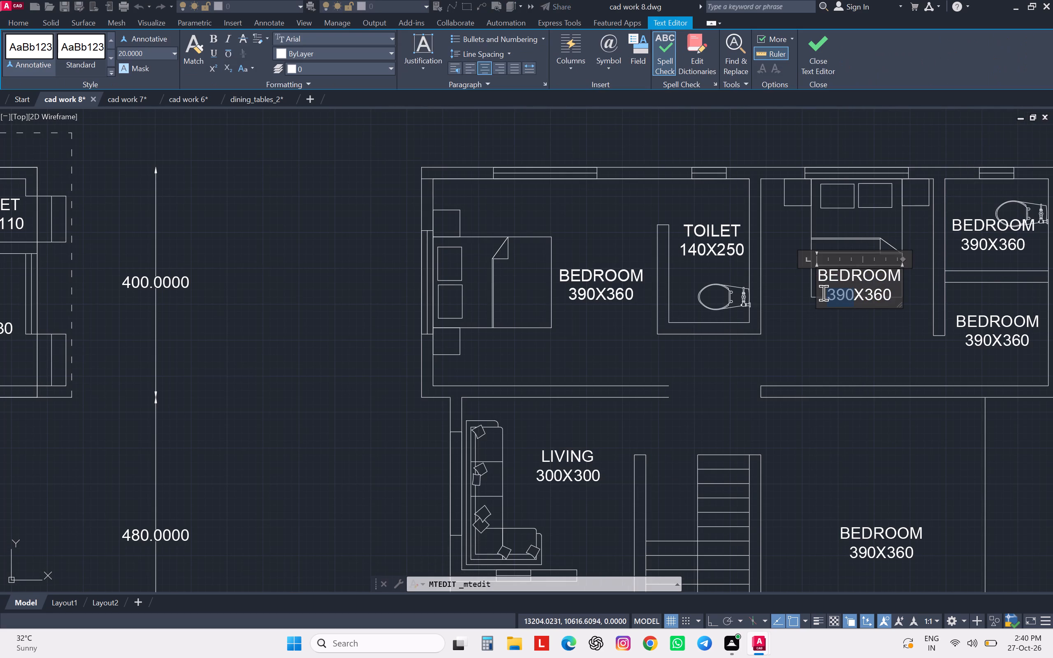
type("300")
left_click(829, 331)
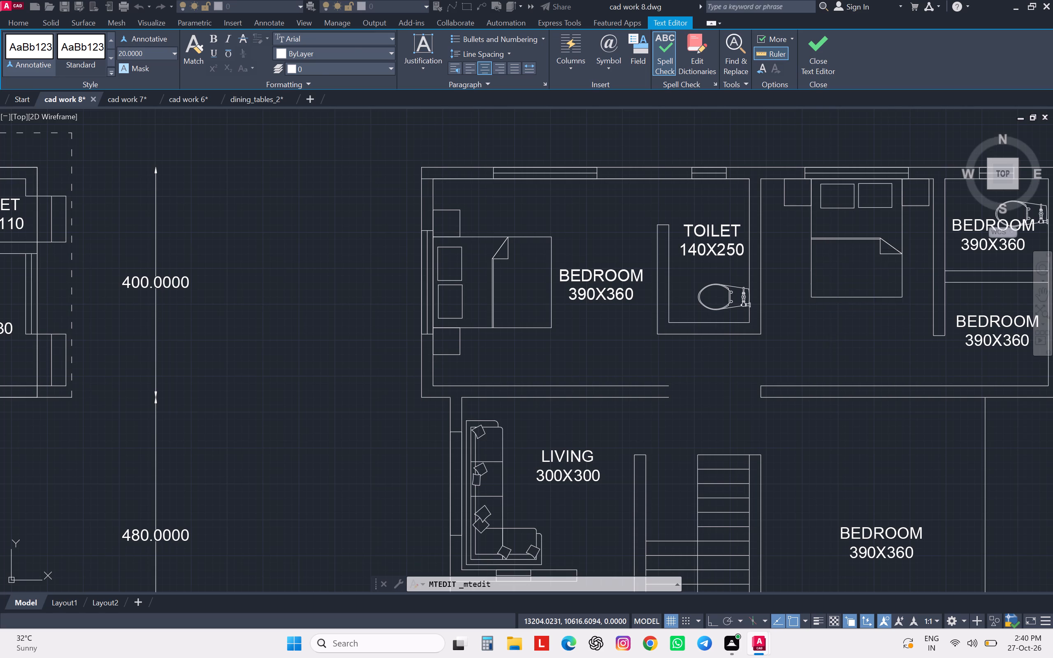
Move the second bedroom's label south so it sits just below the bed.
left_click(865, 272)
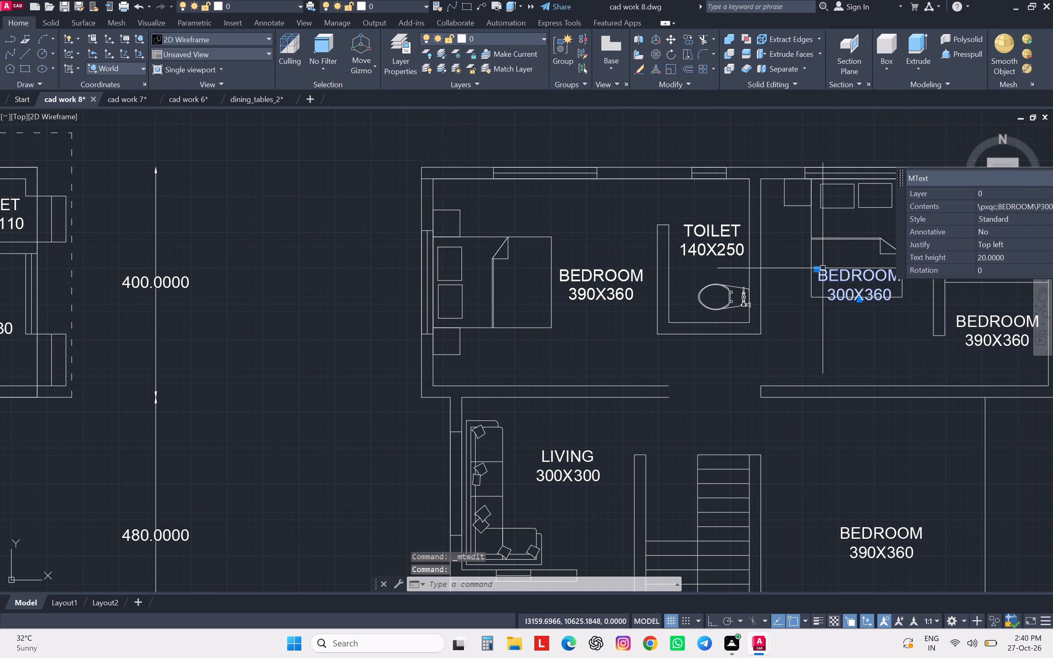
left_click(818, 269)
left_click(819, 313)
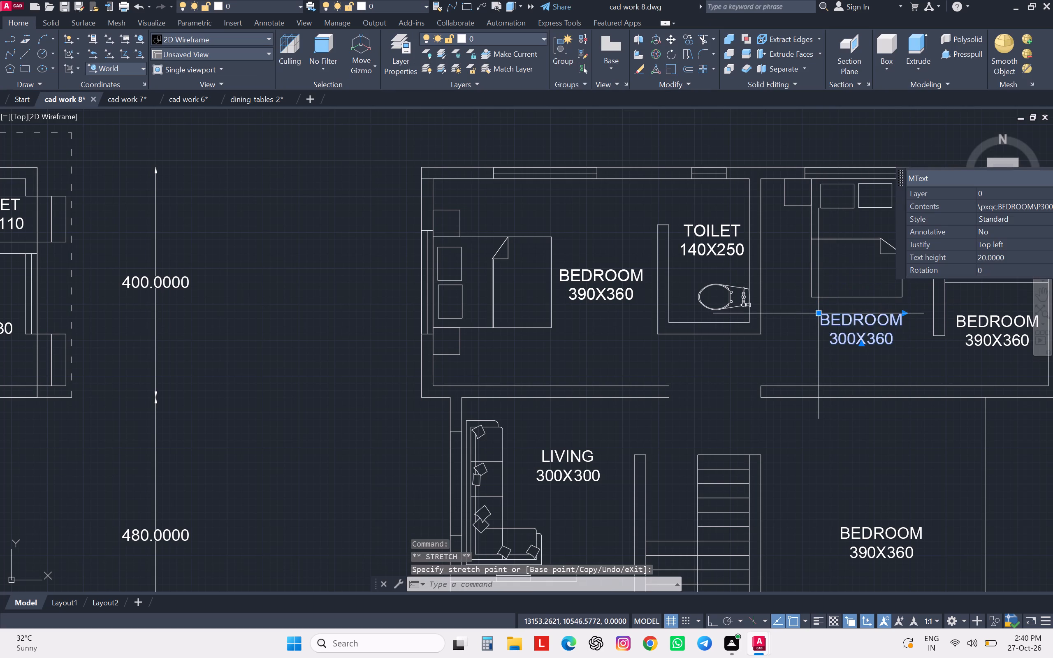
Replace the copied label in the northeast toilet with TOILET and 180X160 on two lines.
scroll(903, 316, "up", 1)
middle_click_drag(903, 316, 688, 278)
scroll(687, 278, "down", 2)
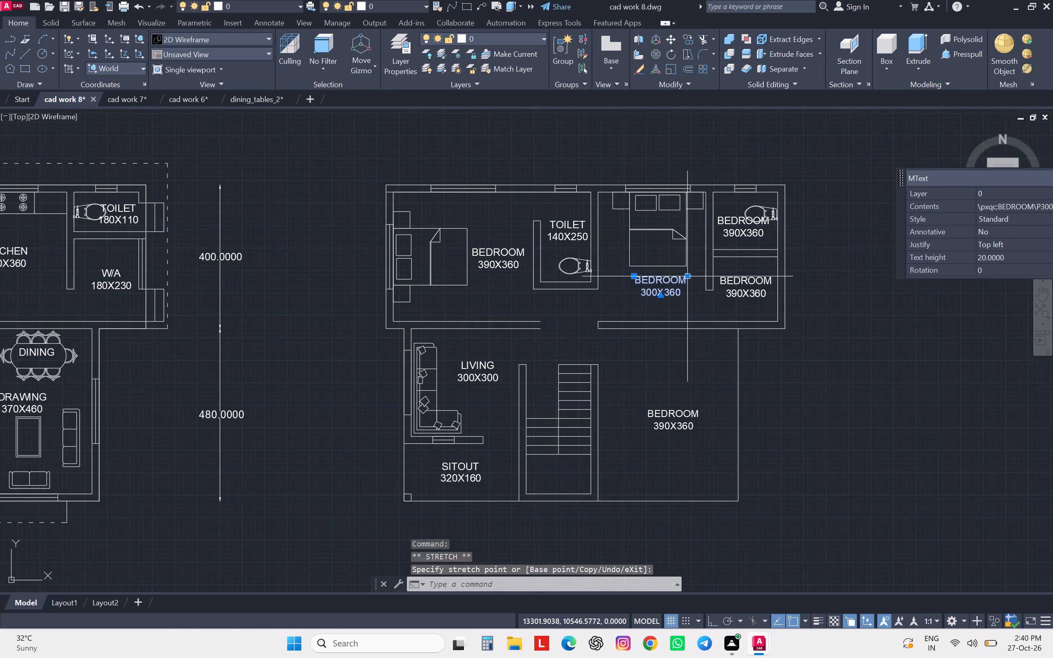
double_click(734, 222)
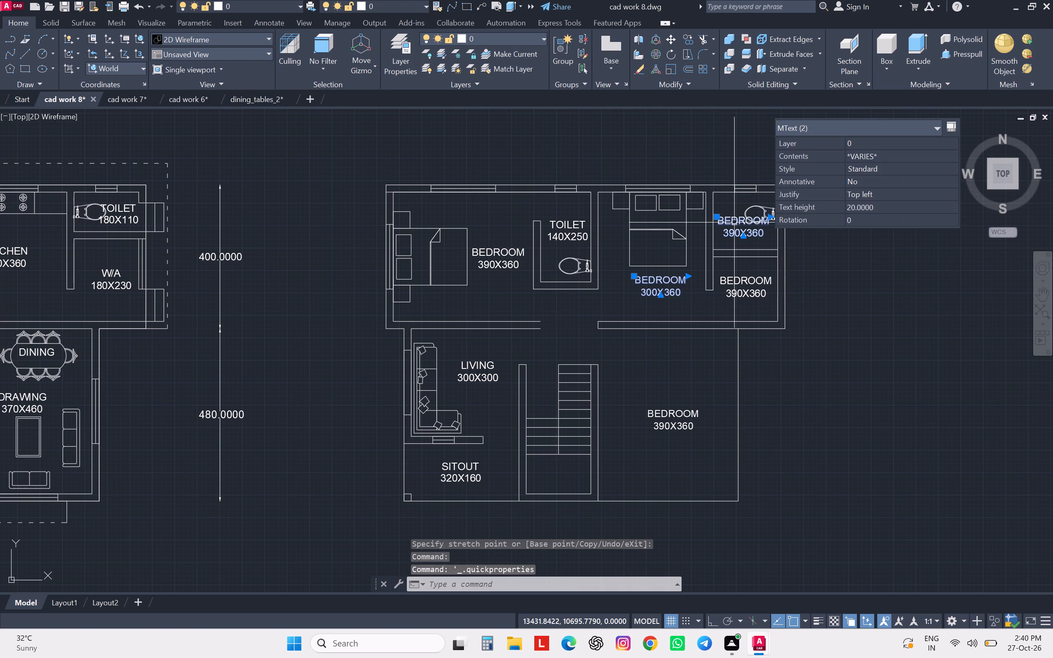
key("Escape")
key("Escape")
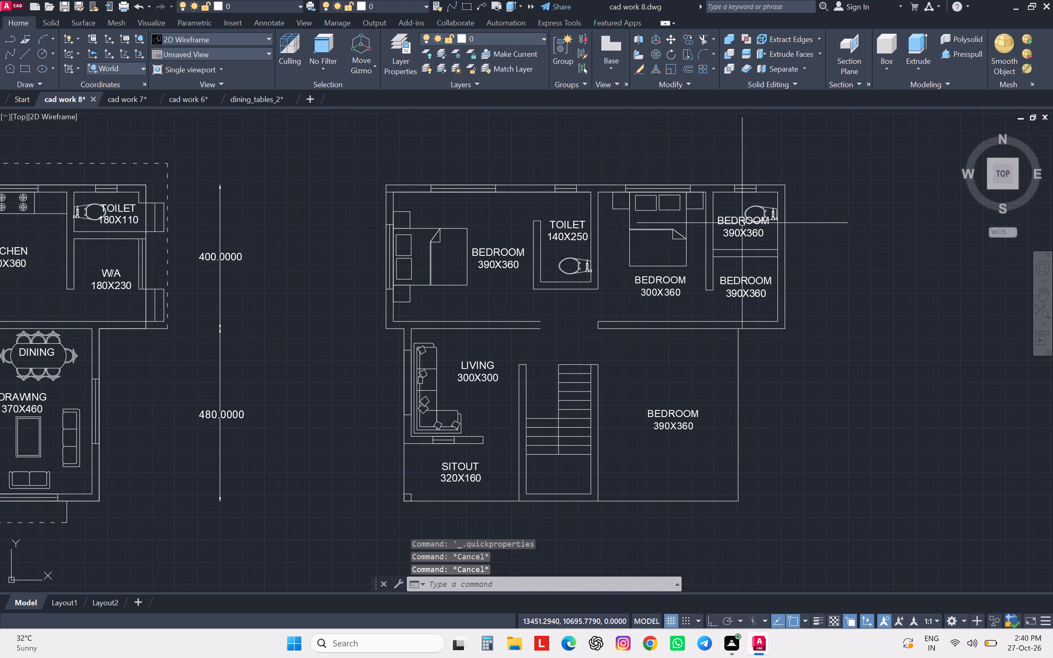
double_click(738, 222)
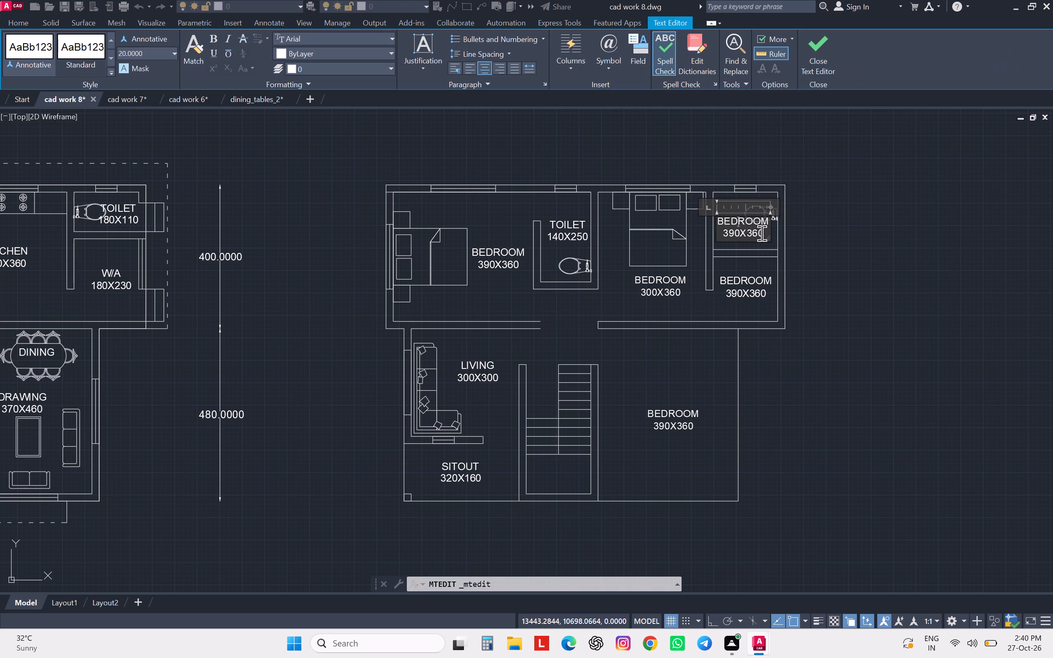
left_click_drag(764, 232, 720, 220)
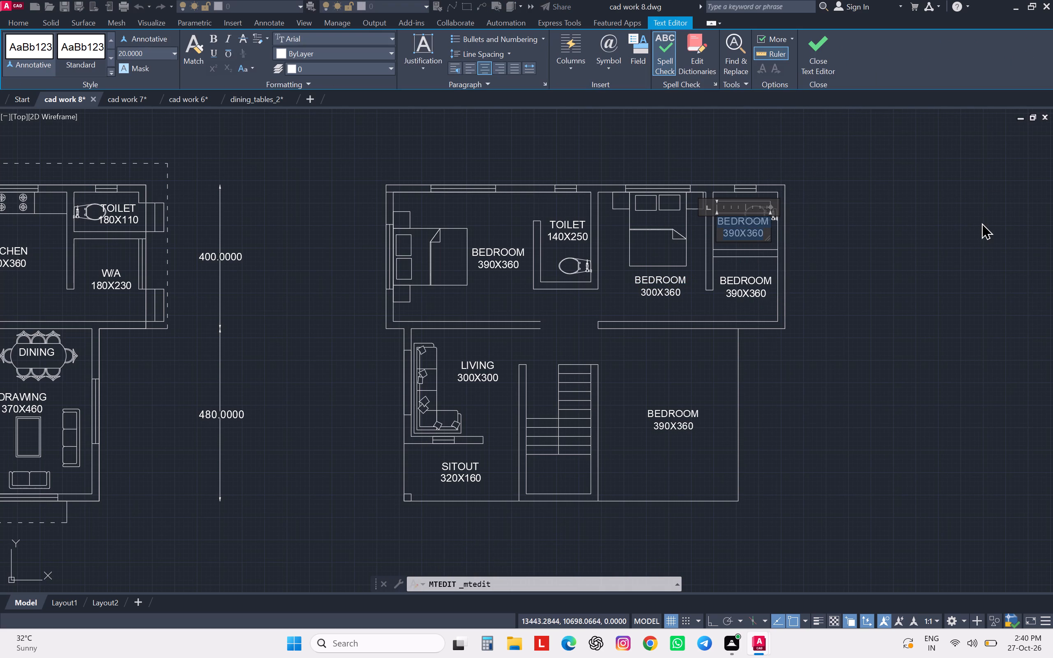
type("TOILET")
key("Return")
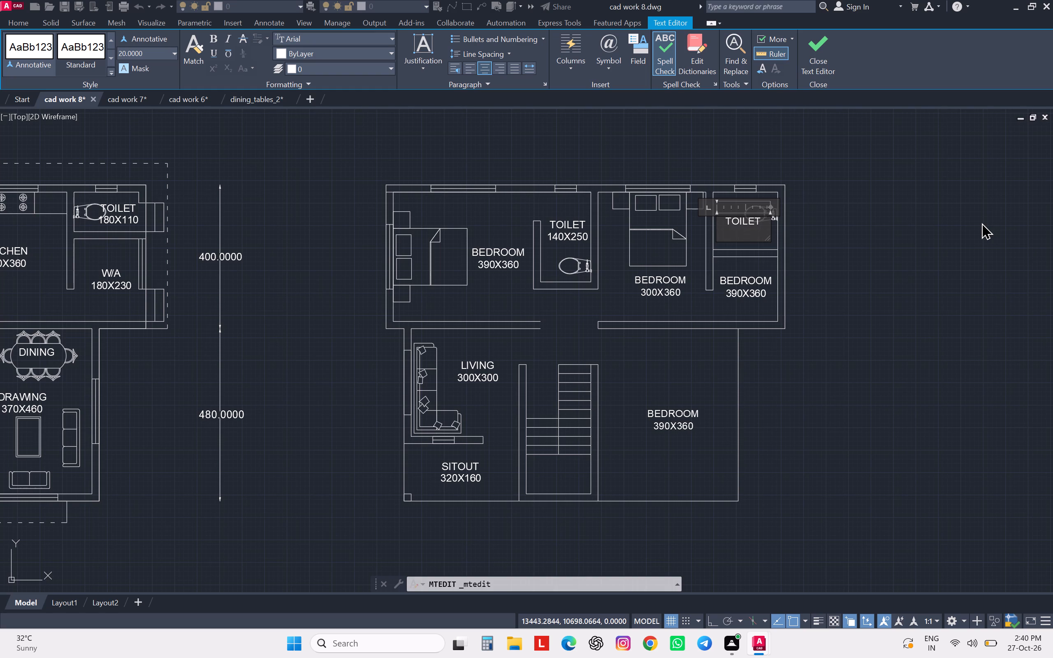
scroll(755, 235, "down", 2)
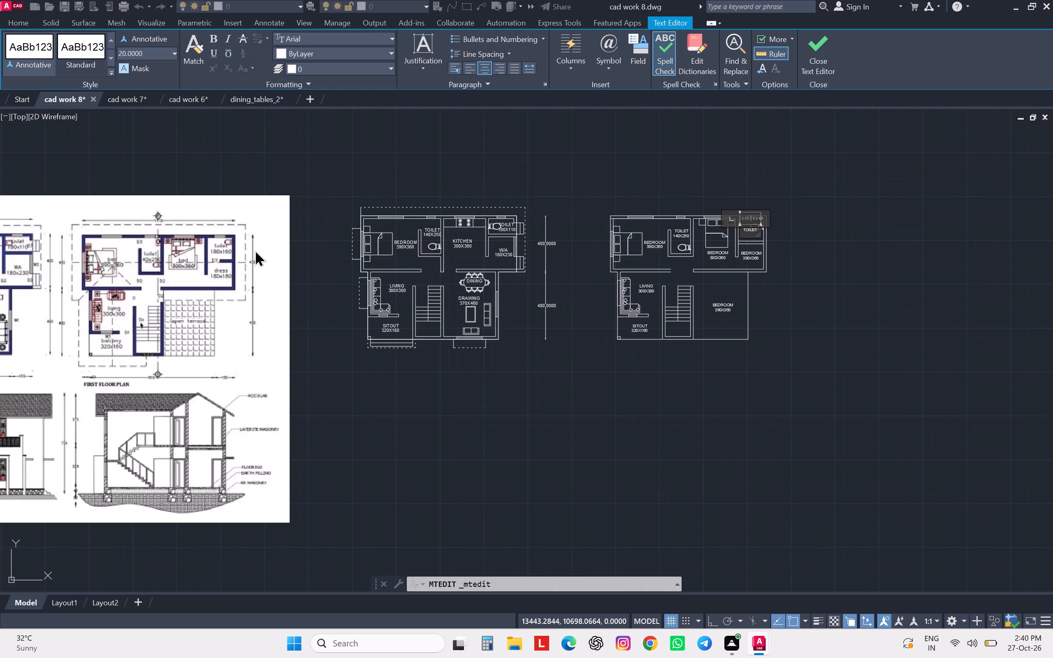
scroll(758, 235, "up", 2)
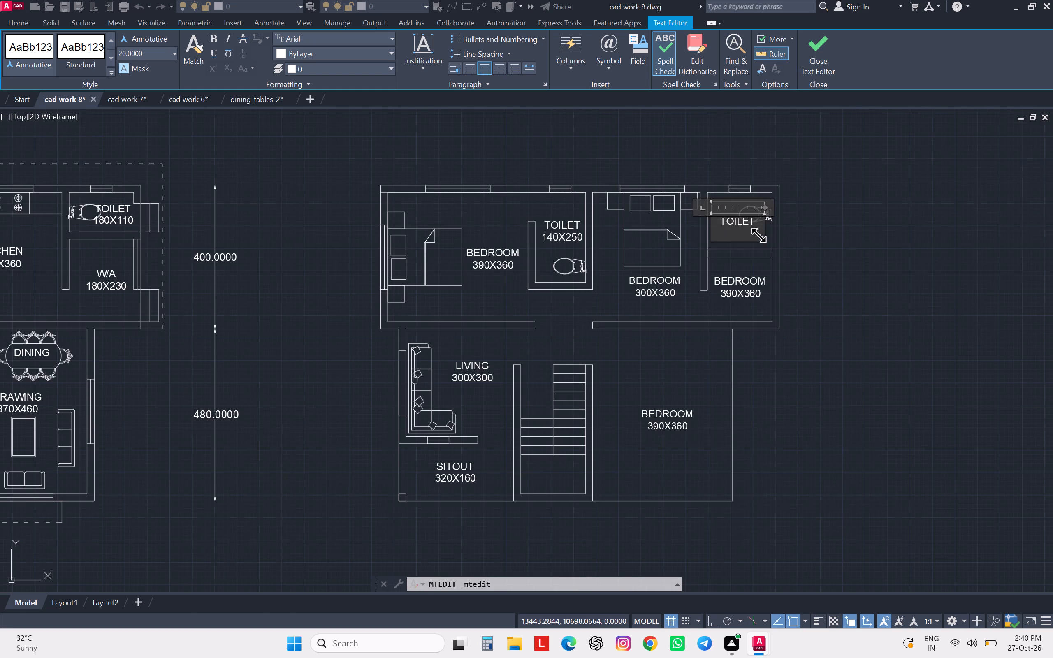
type("180X160")
left_click(815, 313)
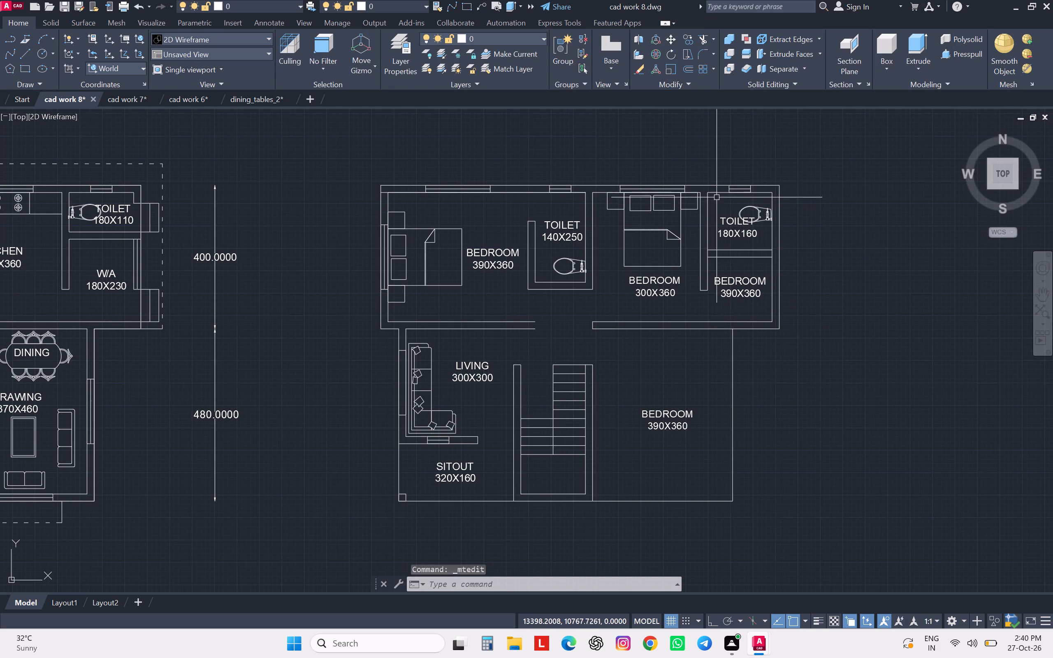
Move the northeast toilet's label slightly south, clear of the water closet.
left_click(724, 227)
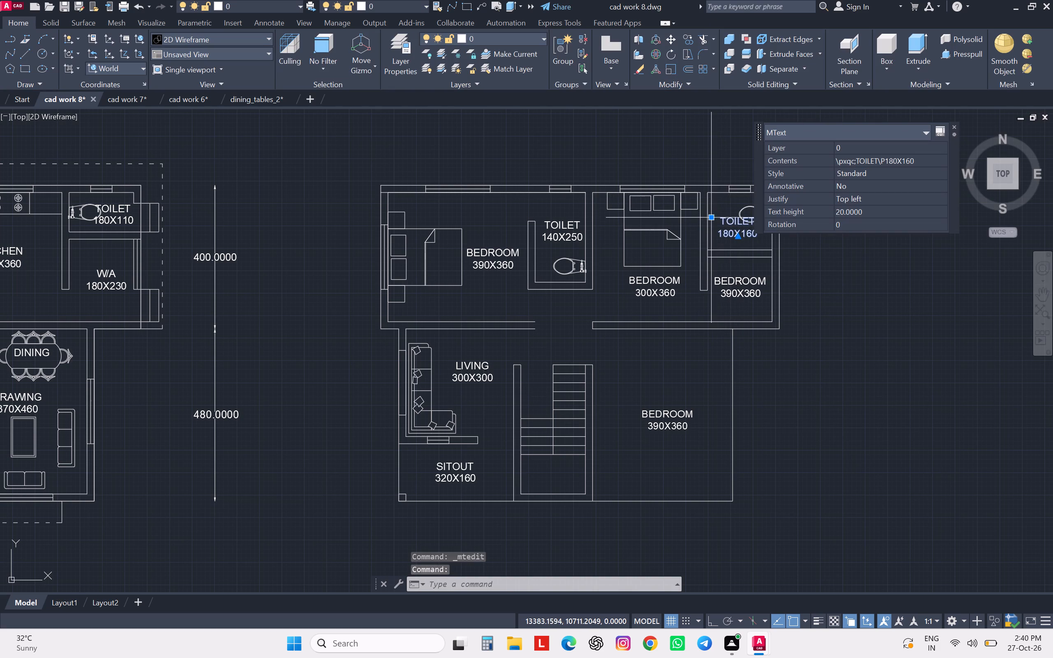
left_click(710, 218)
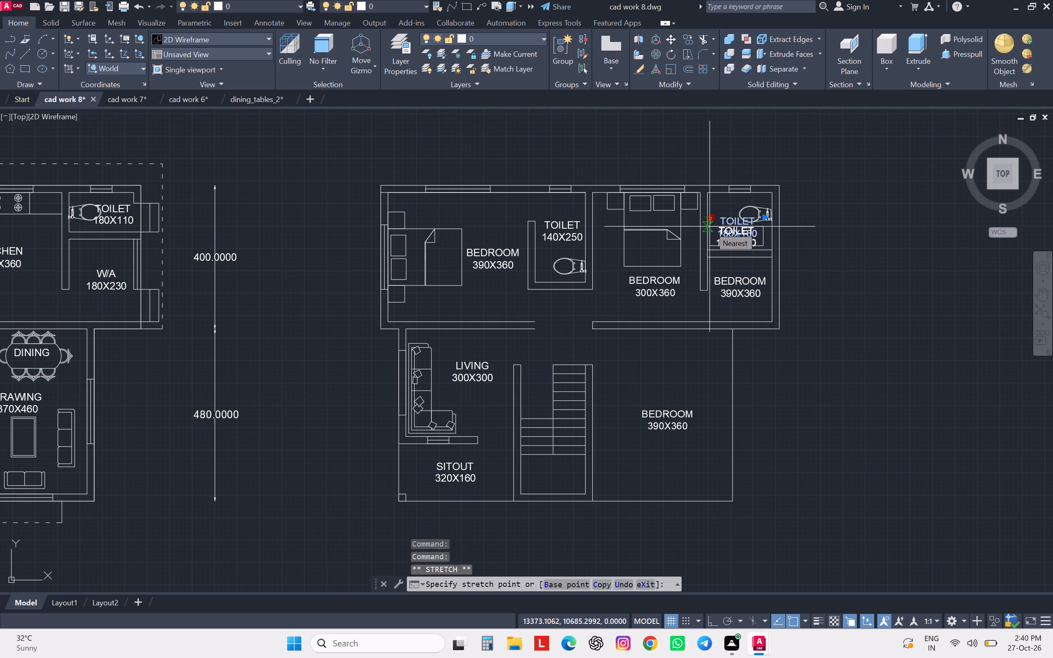
left_click(710, 227)
key("Escape")
key("Escape")
key("Escape")
key("Escape")
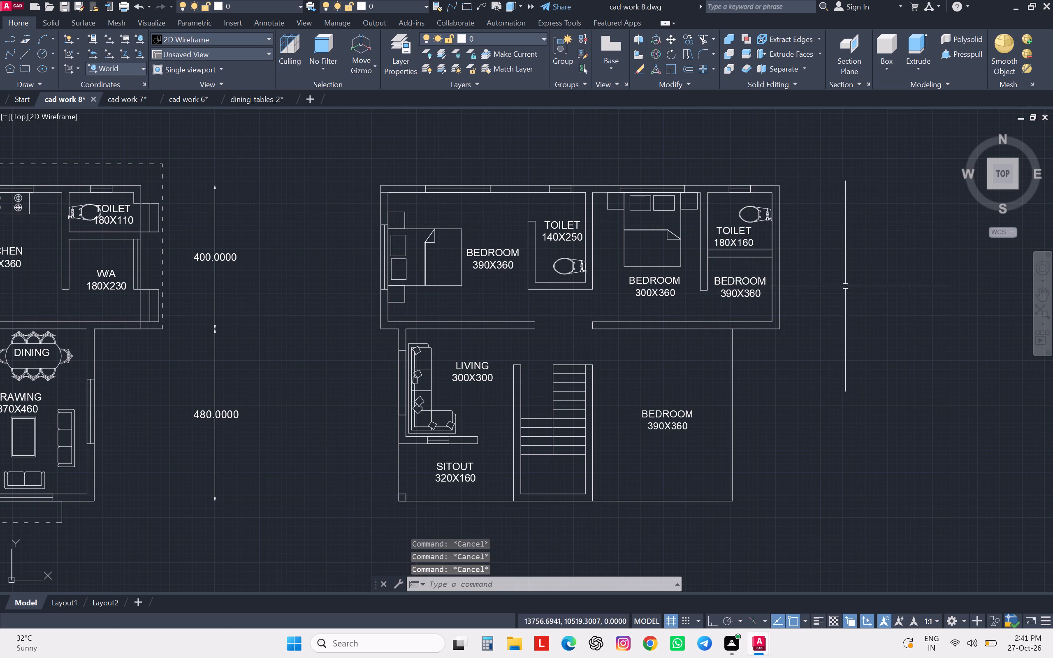
Replace the copied bedroom label below the northeast toilet with DRESSING and 180X180 on two lines.
double_click(764, 280)
scroll(764, 280, "down", 1)
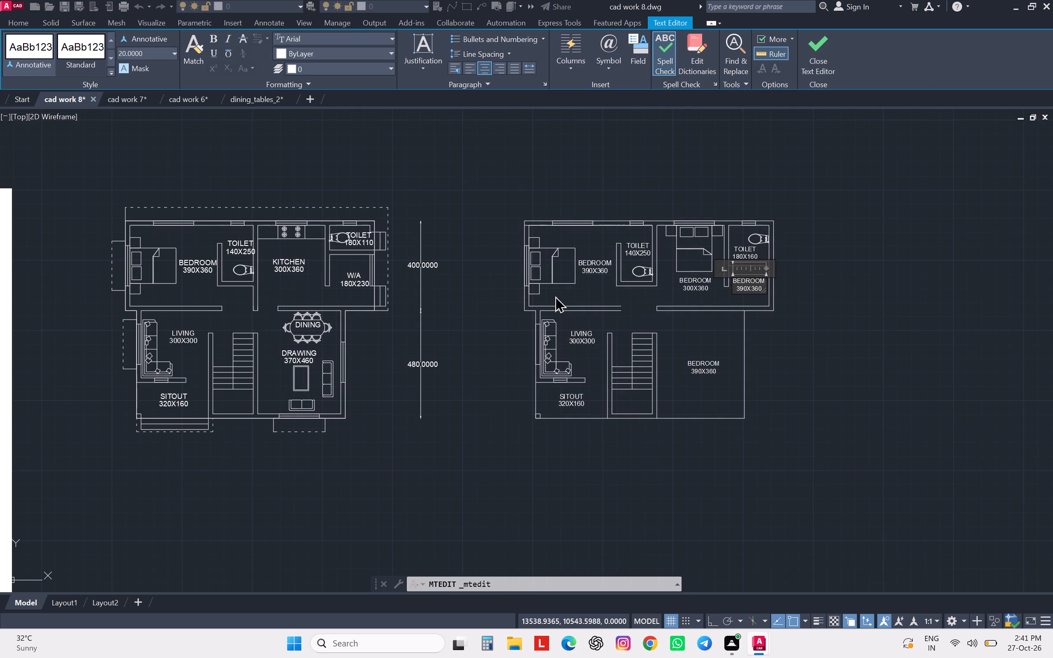
scroll(387, 288, "down", 1)
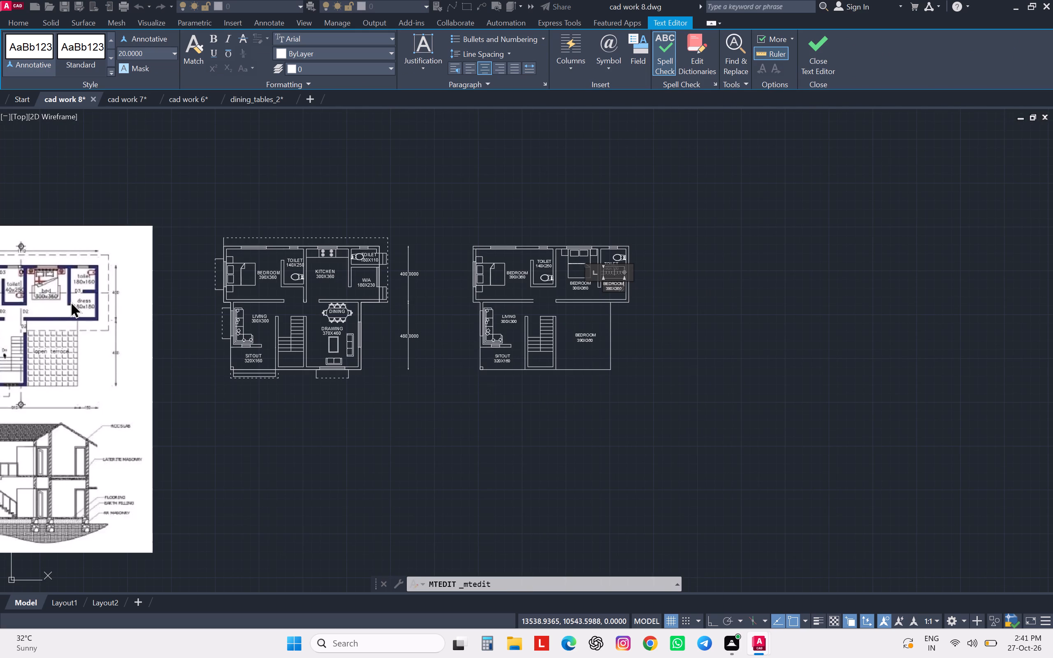
scroll(71, 301, "up", 4)
scroll(125, 286, "down", 5)
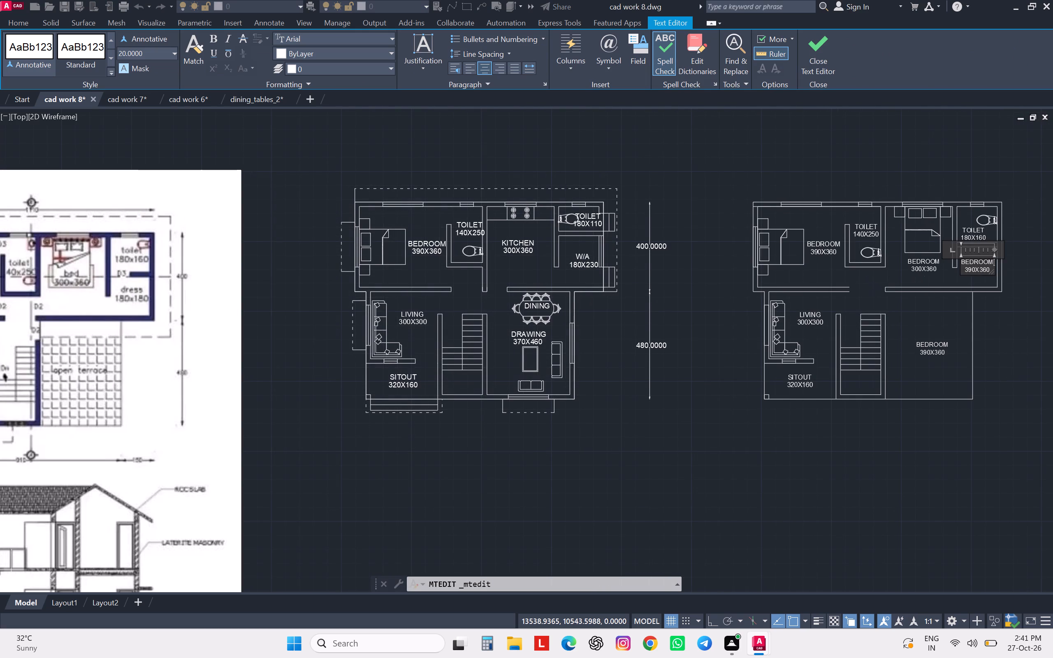
middle_click_drag(921, 276, 691, 299)
scroll(756, 291, "up", 3)
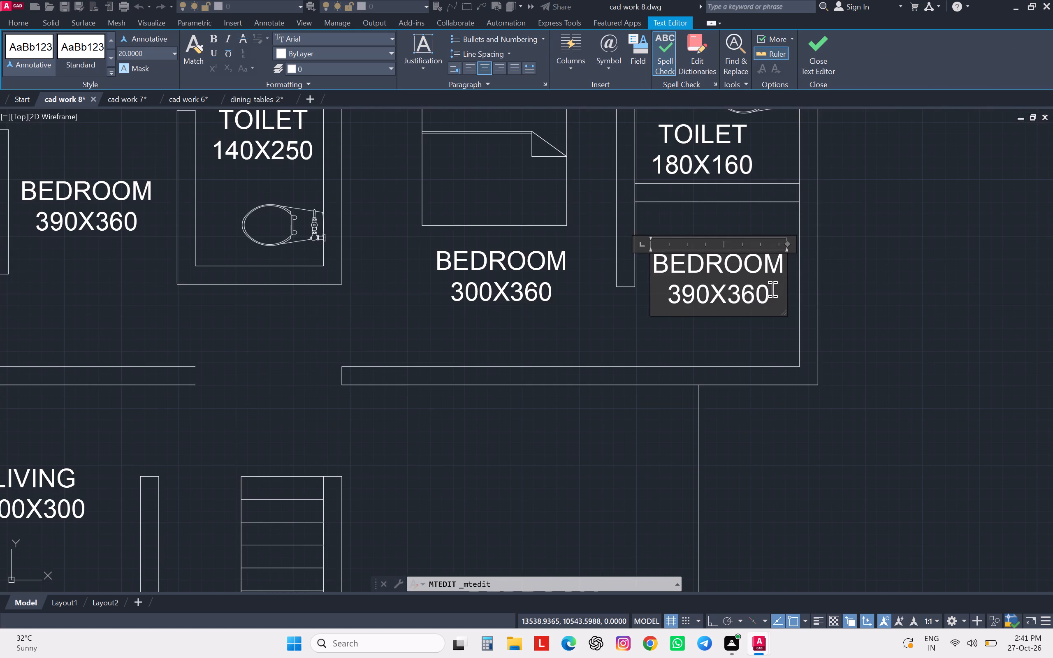
left_click_drag(772, 289, 657, 267)
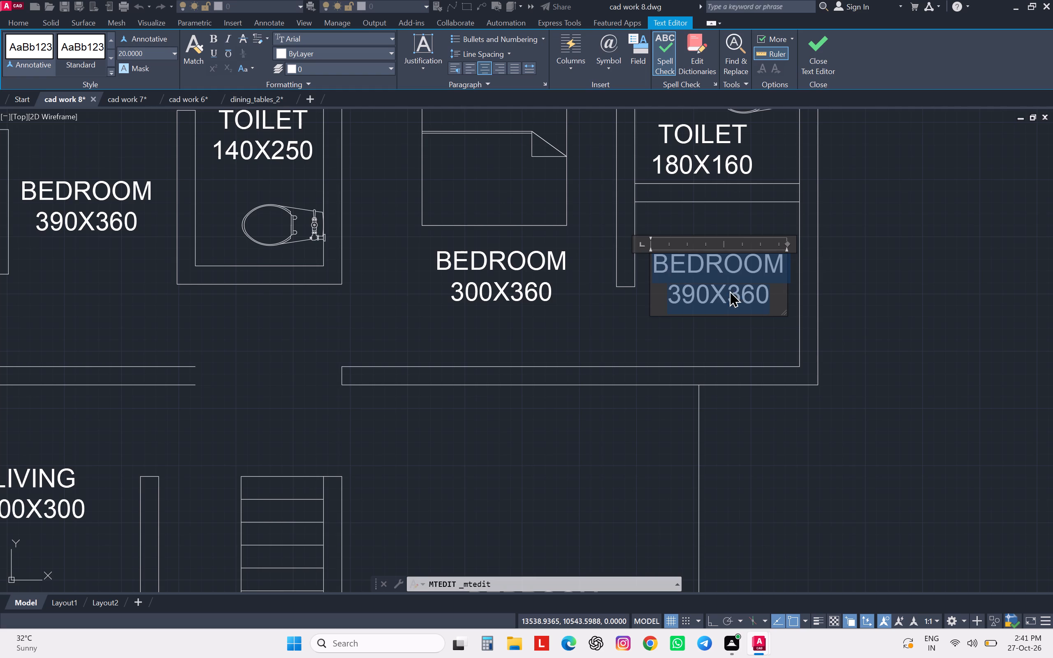
type("DRESS")
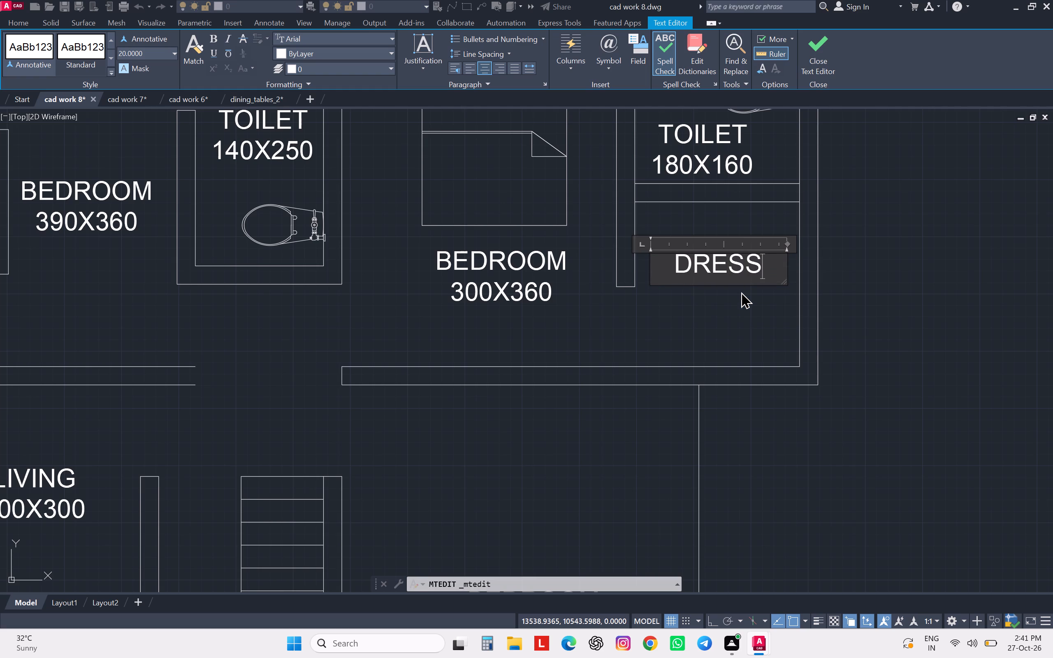
key("Return")
left_click(765, 266)
type("ING")
key("Return")
type("180X180")
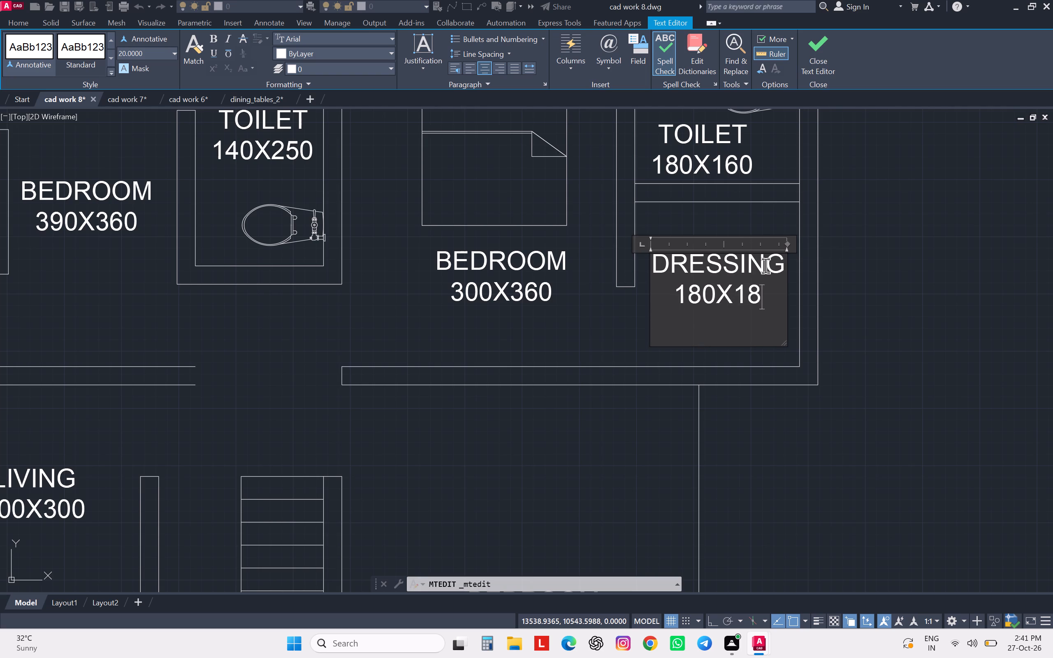
left_click(855, 284)
Open the copied bedroom label in the first floor plan's southeast space for text editing.
scroll(854, 284, "down", 3)
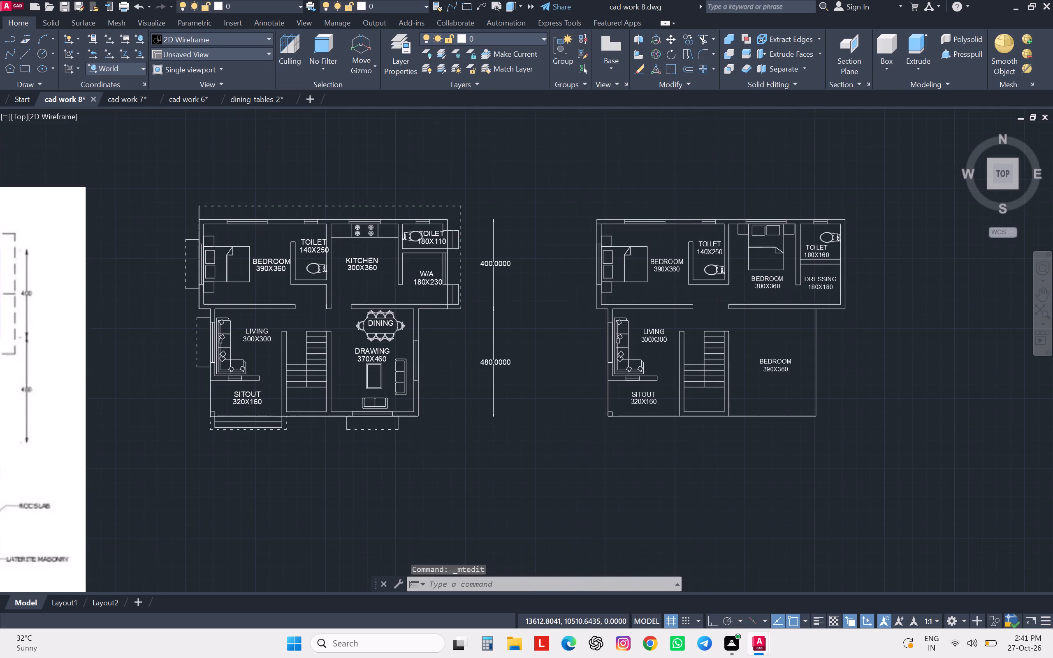
scroll(865, 410, "up", 2)
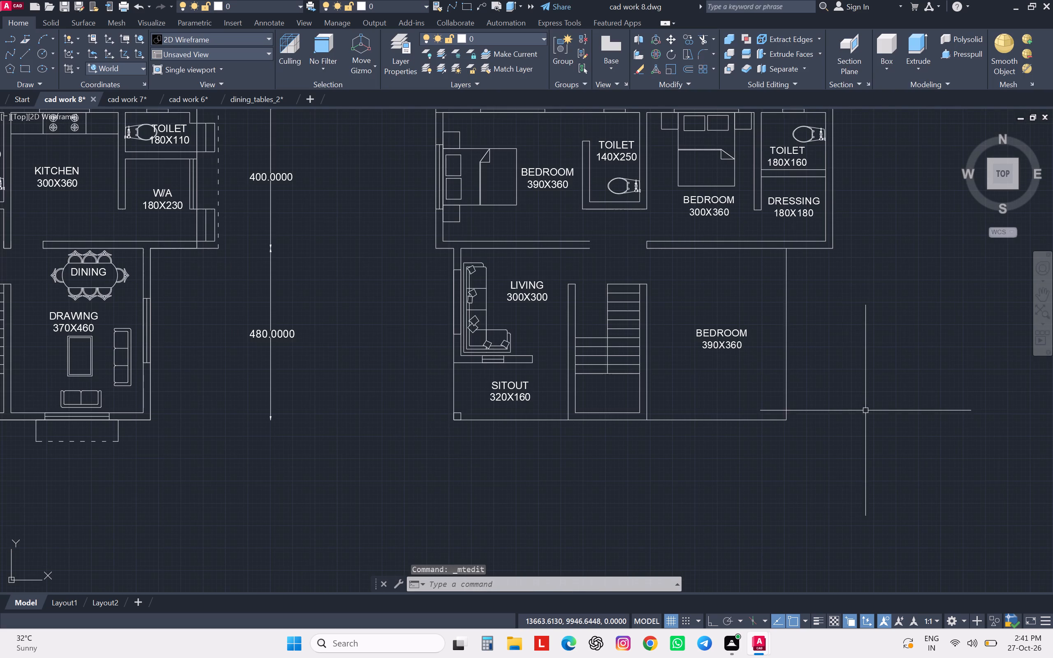
double_click(705, 337)
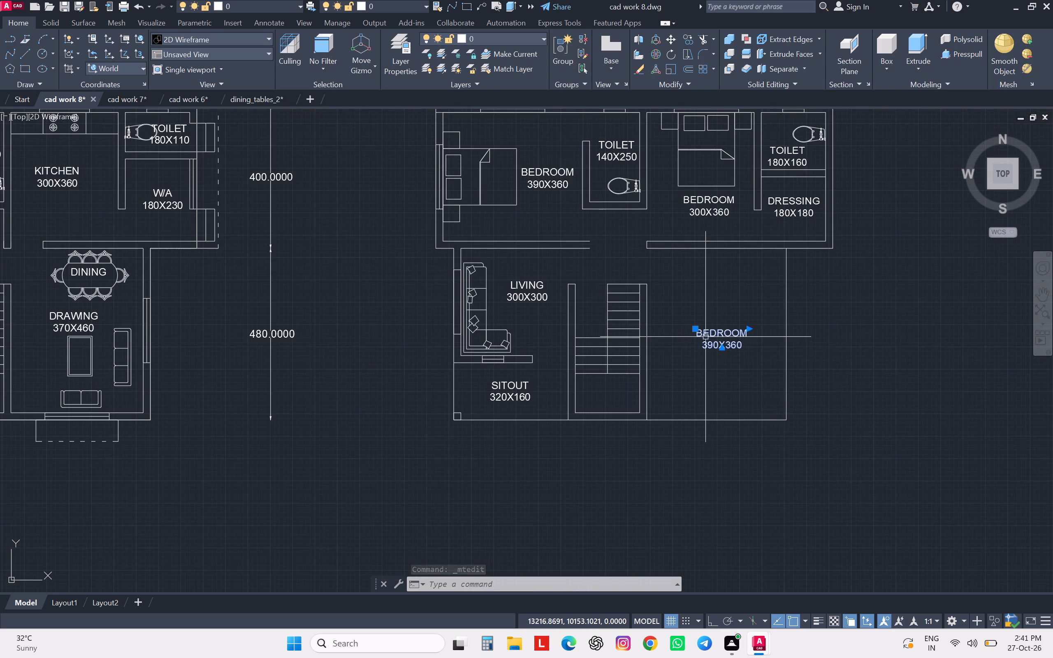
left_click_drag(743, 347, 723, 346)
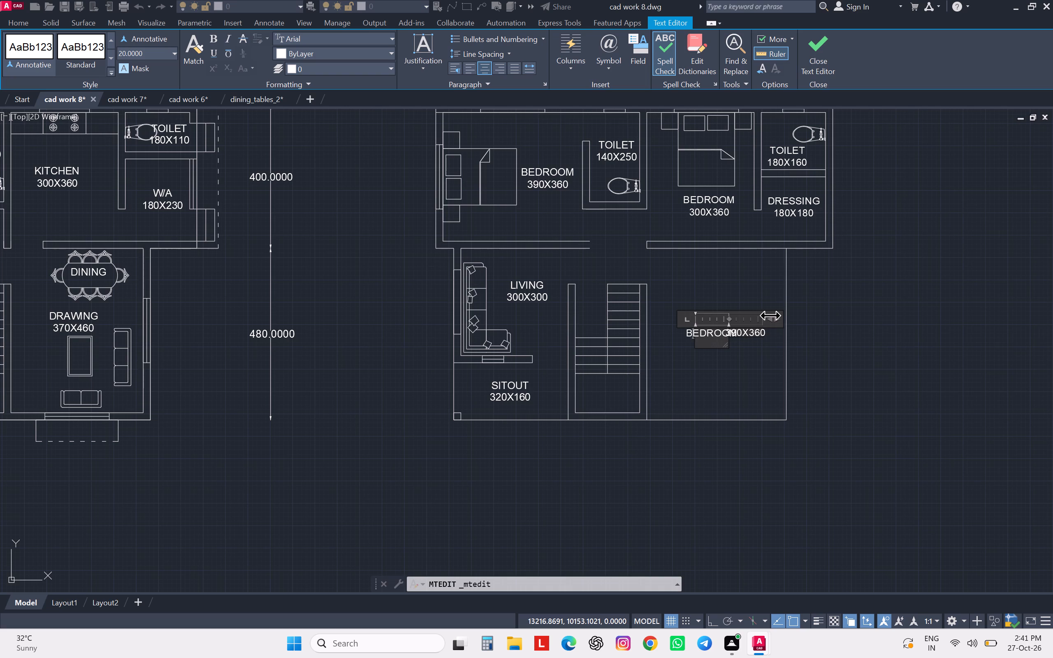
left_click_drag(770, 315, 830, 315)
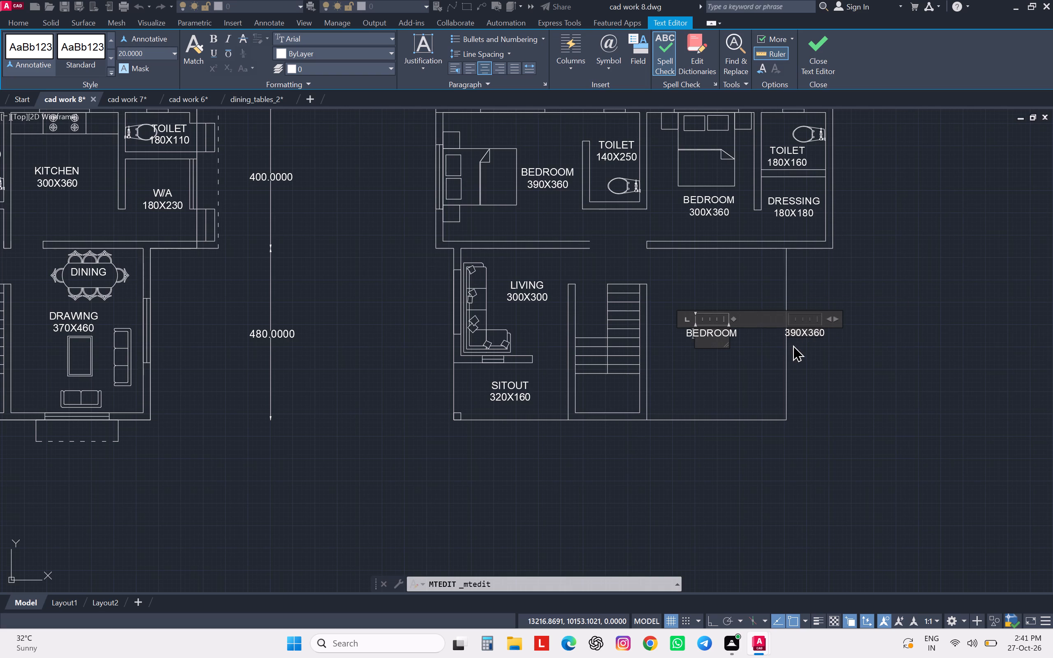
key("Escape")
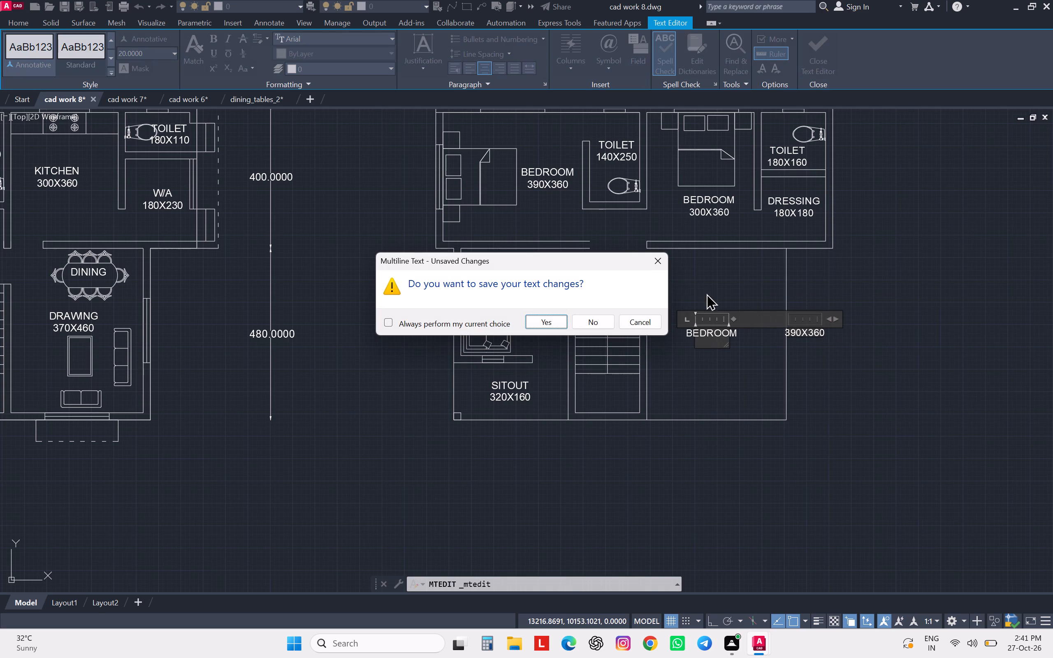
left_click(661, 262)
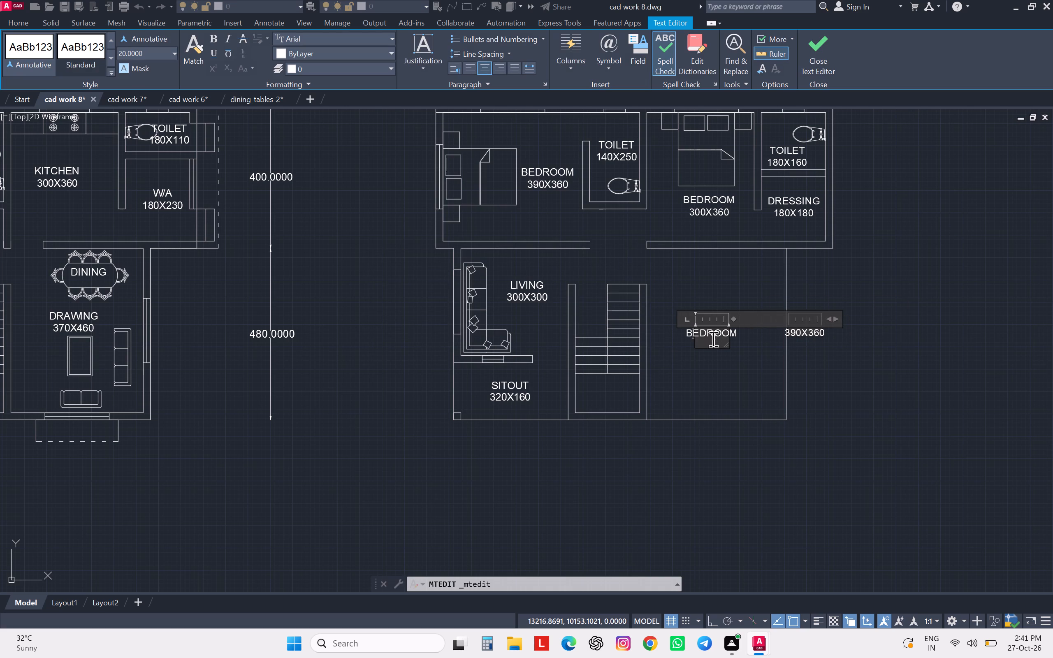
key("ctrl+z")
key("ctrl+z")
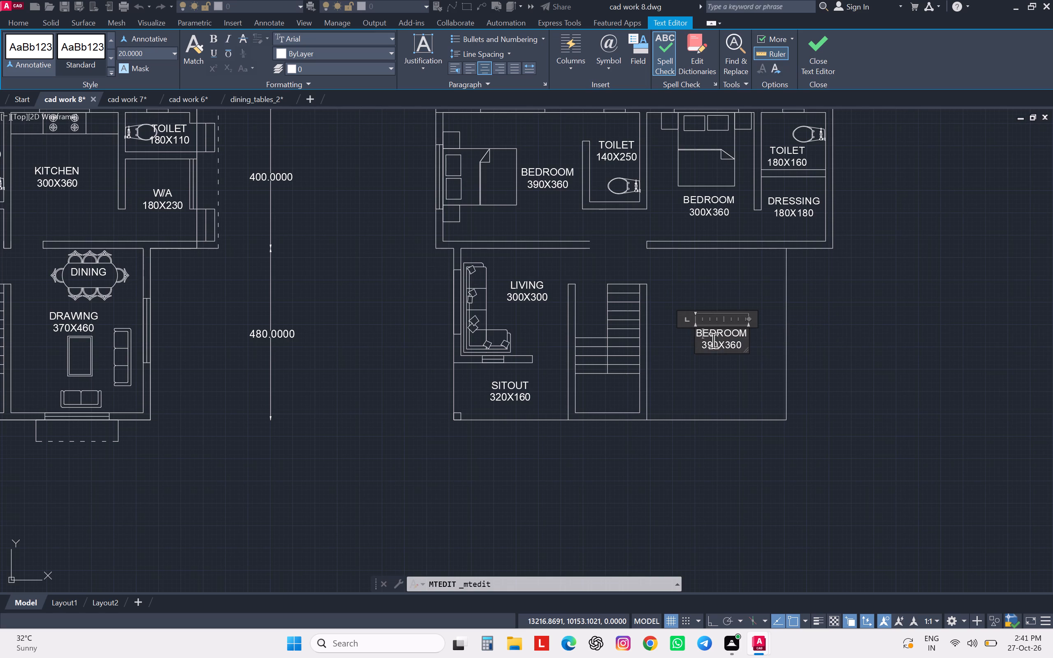
Replace the whole text of the southeast space's label with OPEN TERRACE.
left_click_drag(743, 344, 692, 331)
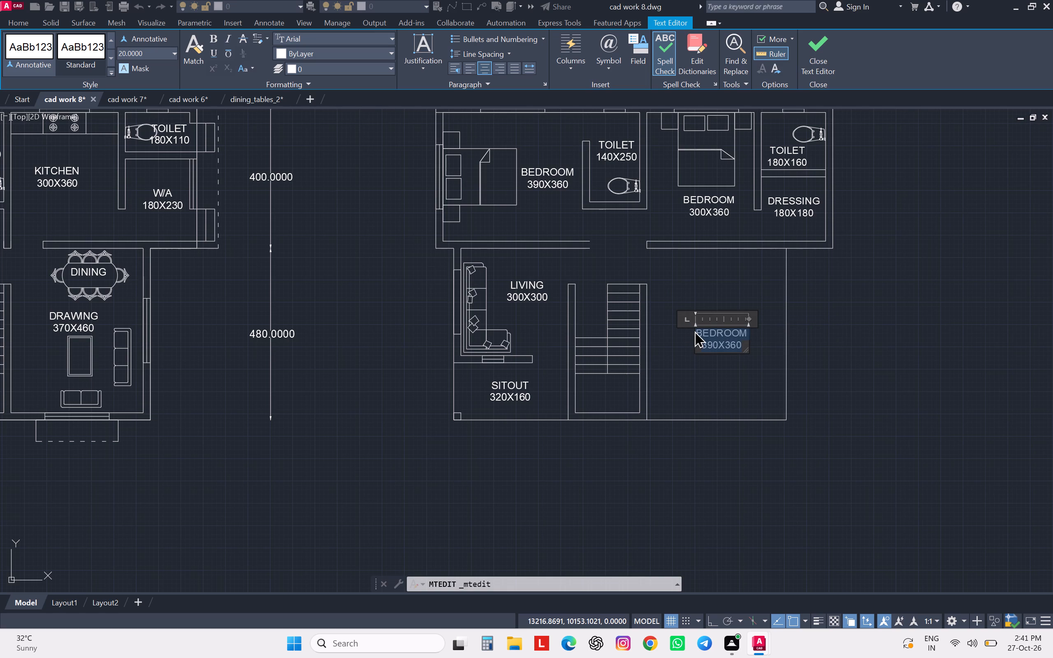
type("OPEN TERRACE")
scroll(719, 348, "down", 3)
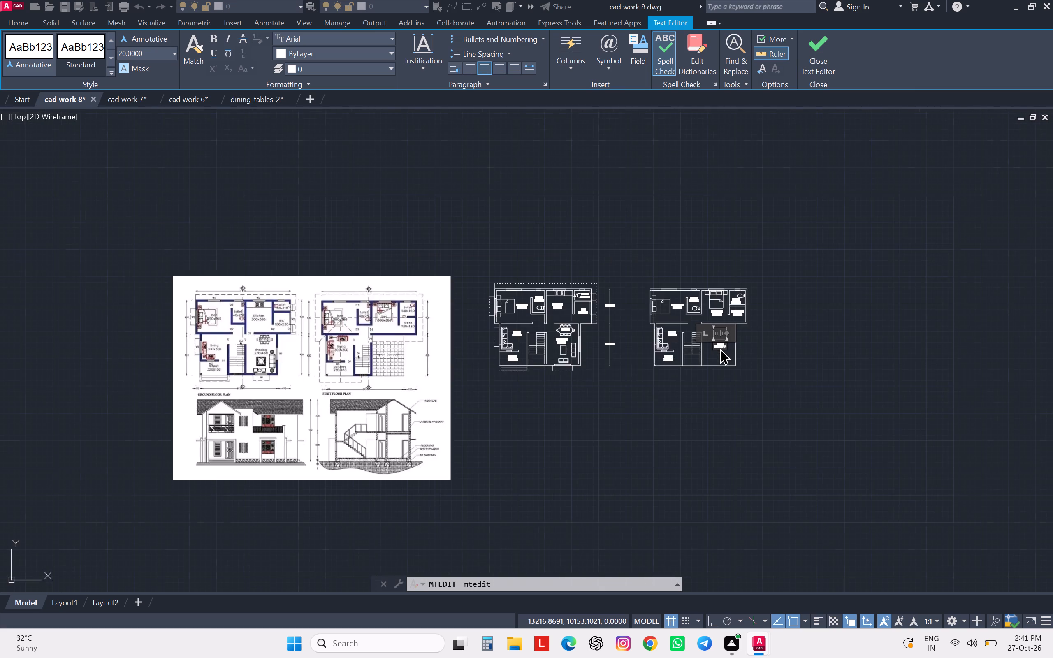
scroll(718, 347, "up", 3)
scroll(718, 347, "down", 2)
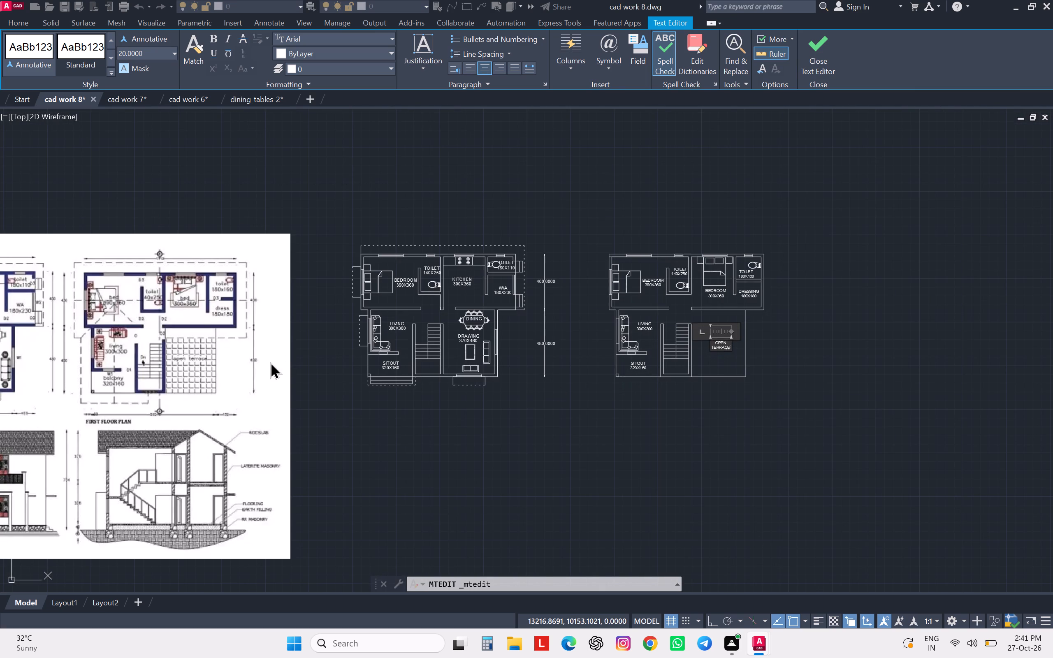
left_click(674, 426)
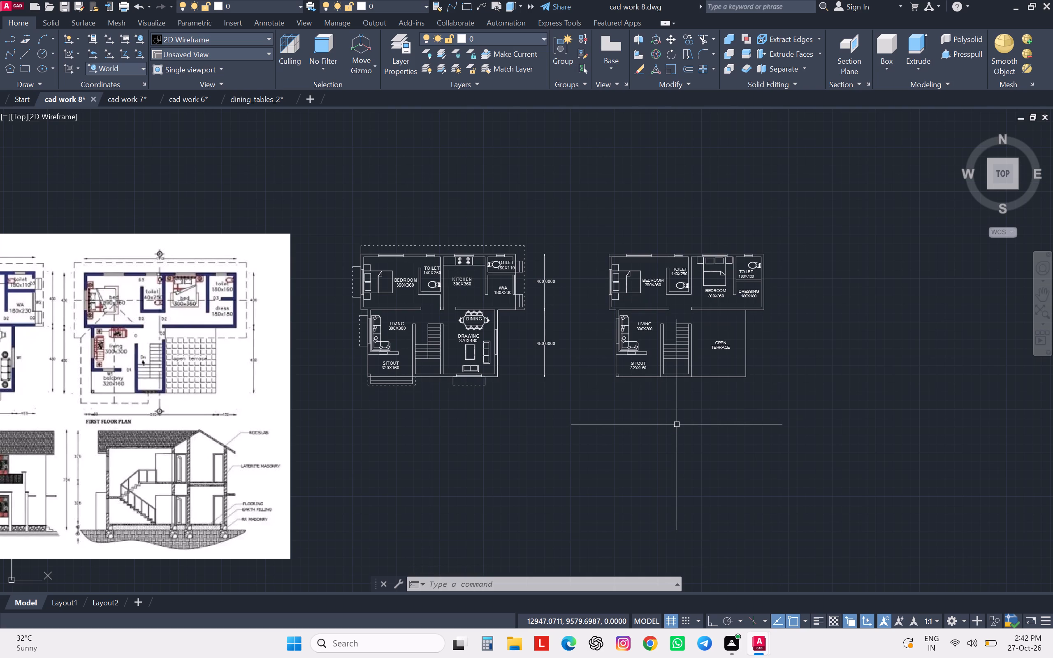
Examine the first floor plan in the reference image and compare it with the redrawn plan.
scroll(677, 424, "down", 1)
scroll(677, 424, "up", 1)
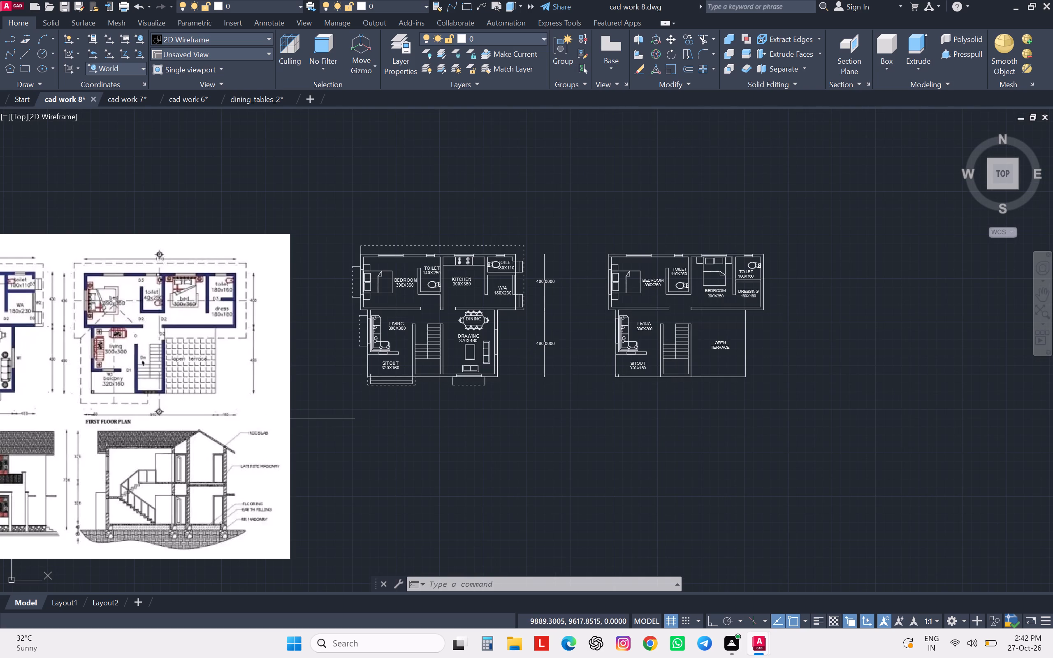
scroll(139, 394, "down", 1)
middle_click_drag(139, 394, 294, 346)
scroll(139, 394, "down", 1)
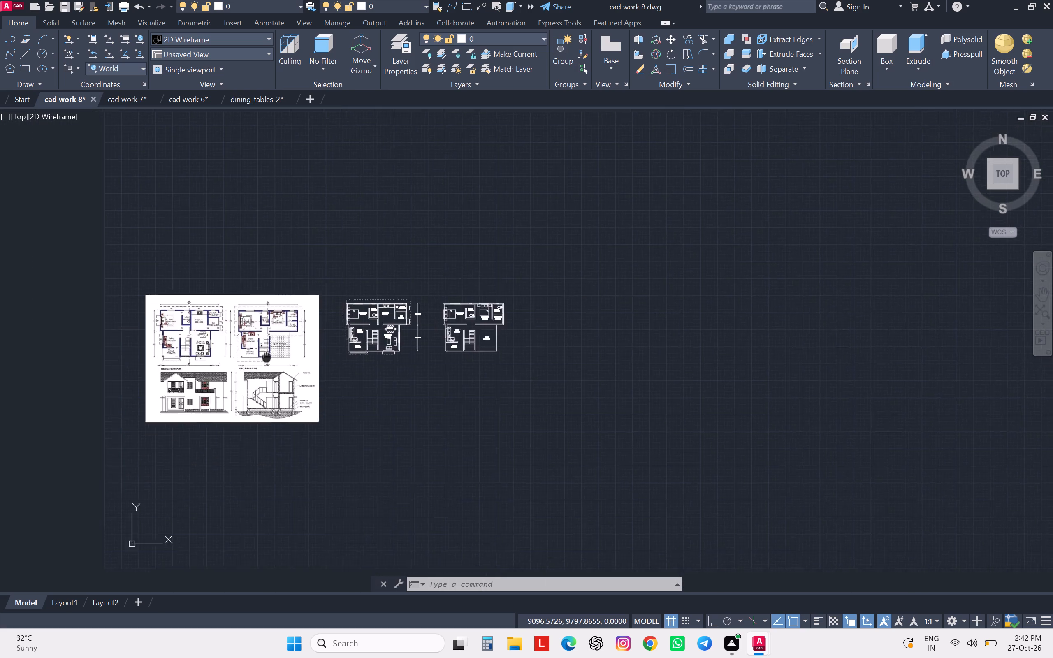
middle_click_drag(294, 346, 320, 338)
scroll(320, 338, "up", 2)
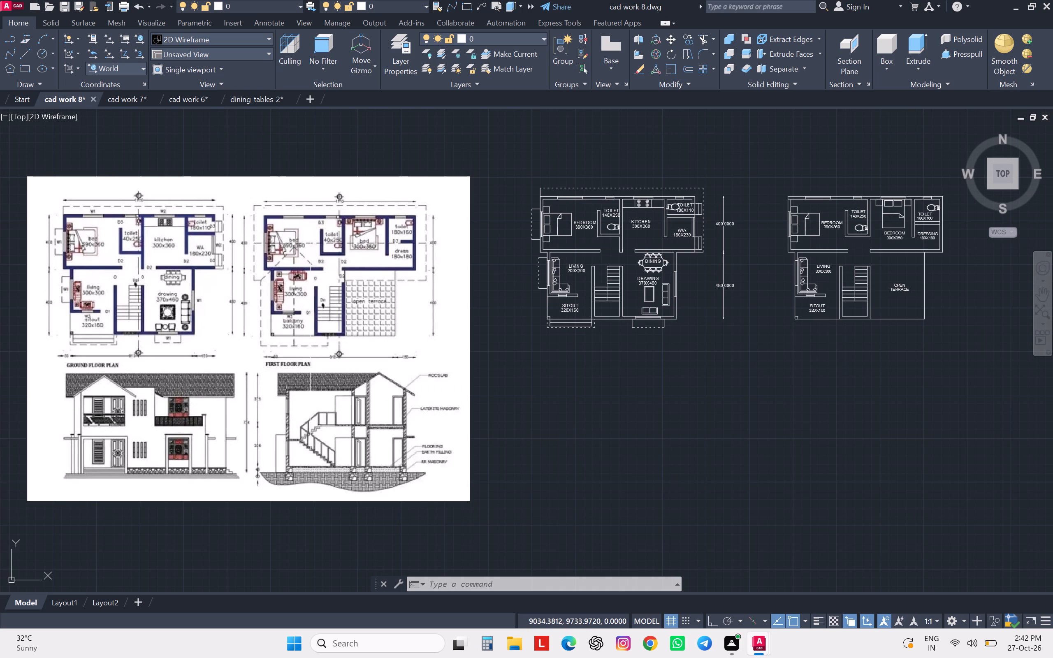
scroll(340, 346, "up", 2)
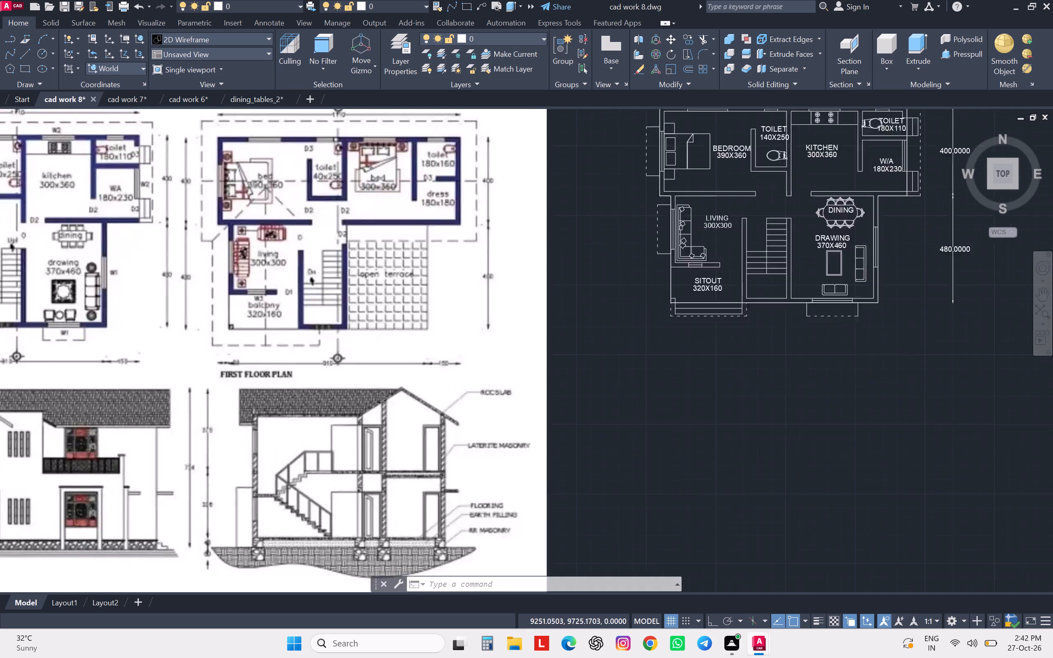
scroll(340, 346, "up", 1)
scroll(340, 346, "down", 2)
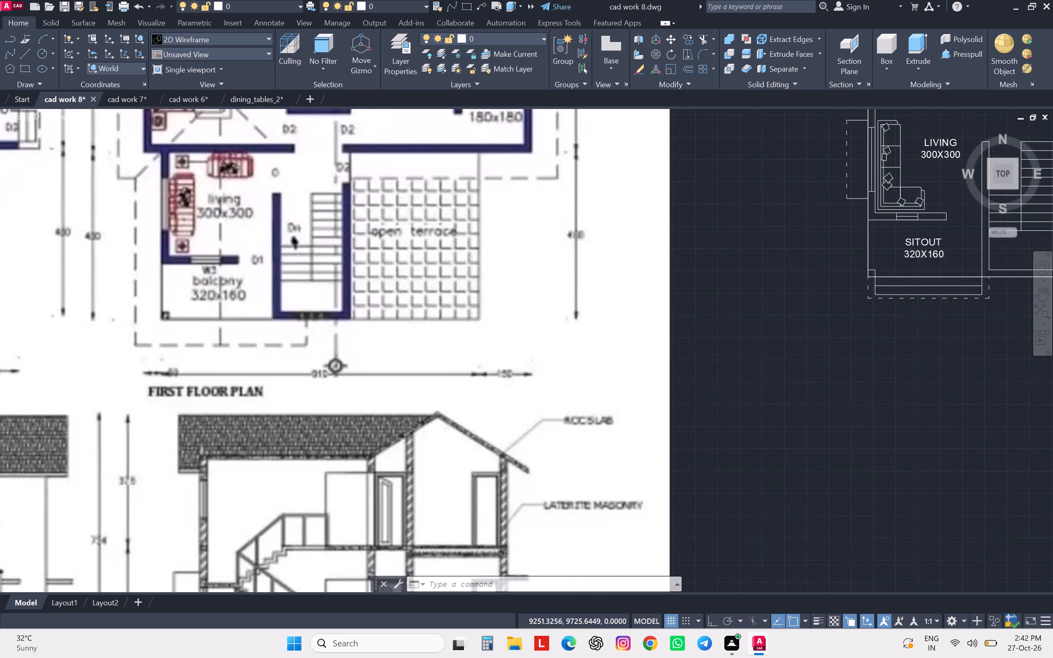
scroll(339, 346, "down", 1)
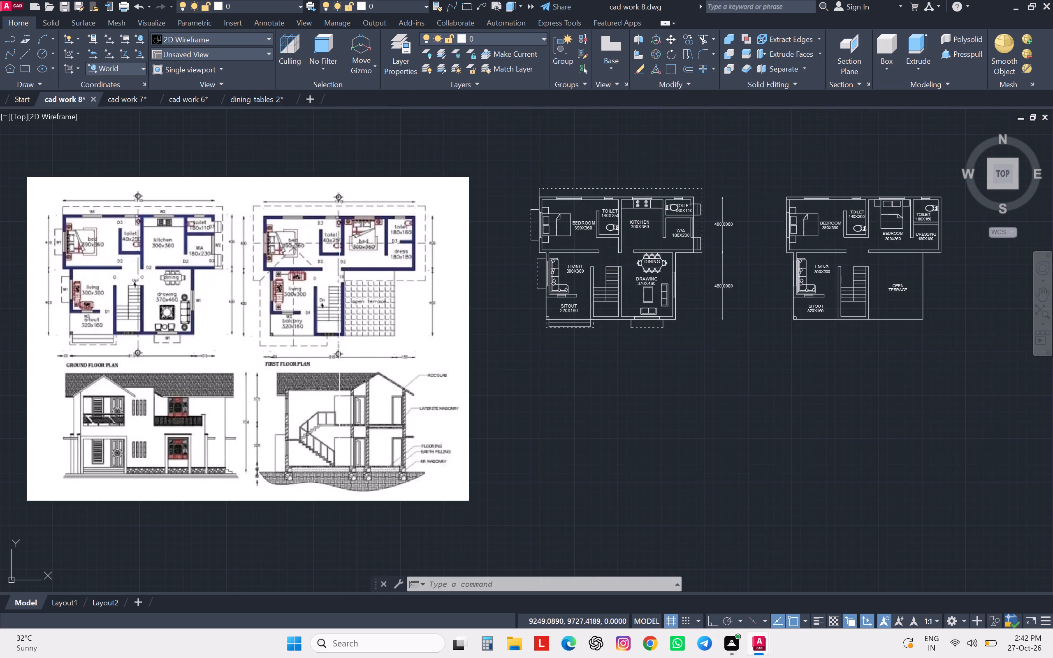
scroll(339, 346, "down", 1)
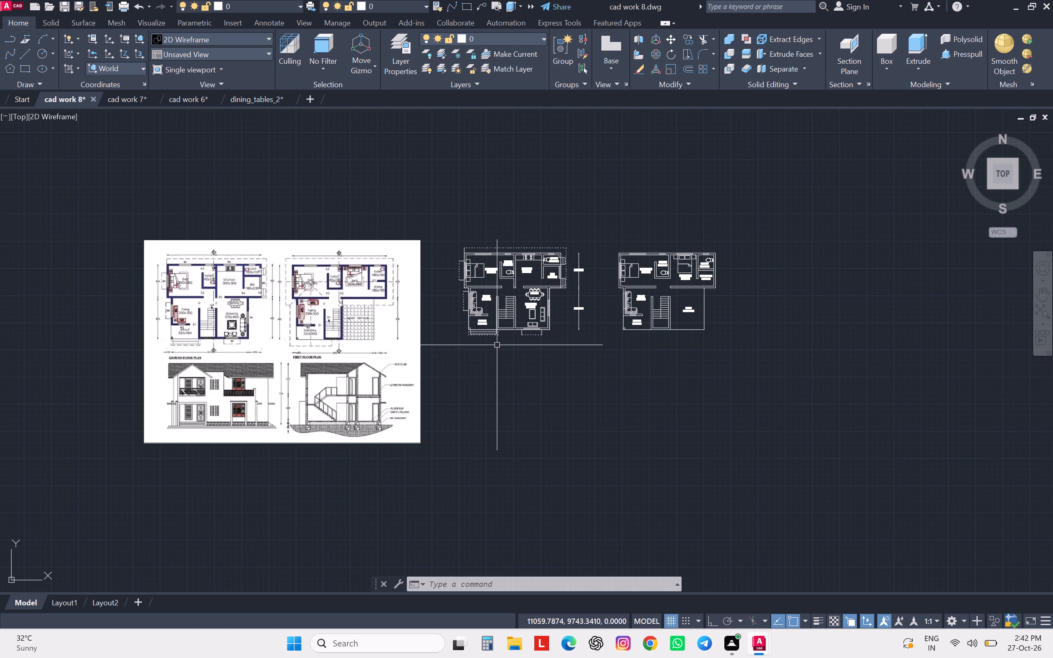
scroll(496, 336, "up", 2)
scroll(496, 336, "down", 1)
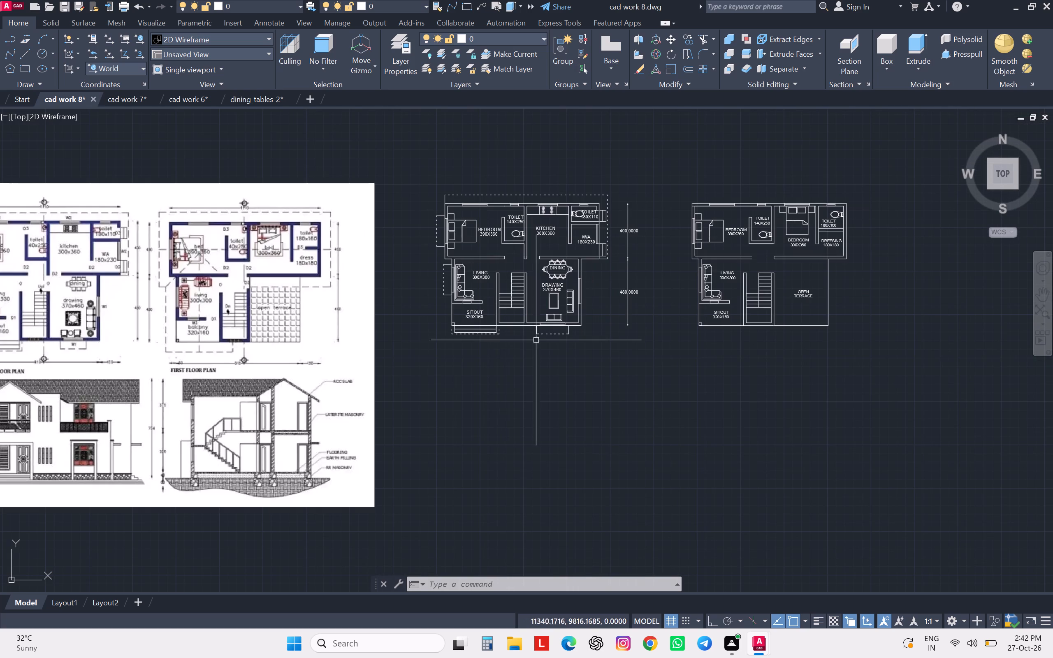
Offset the first floor plan's south edge, the living/sitout west edge and the bedroom's west edge outward by 60.
key("o")
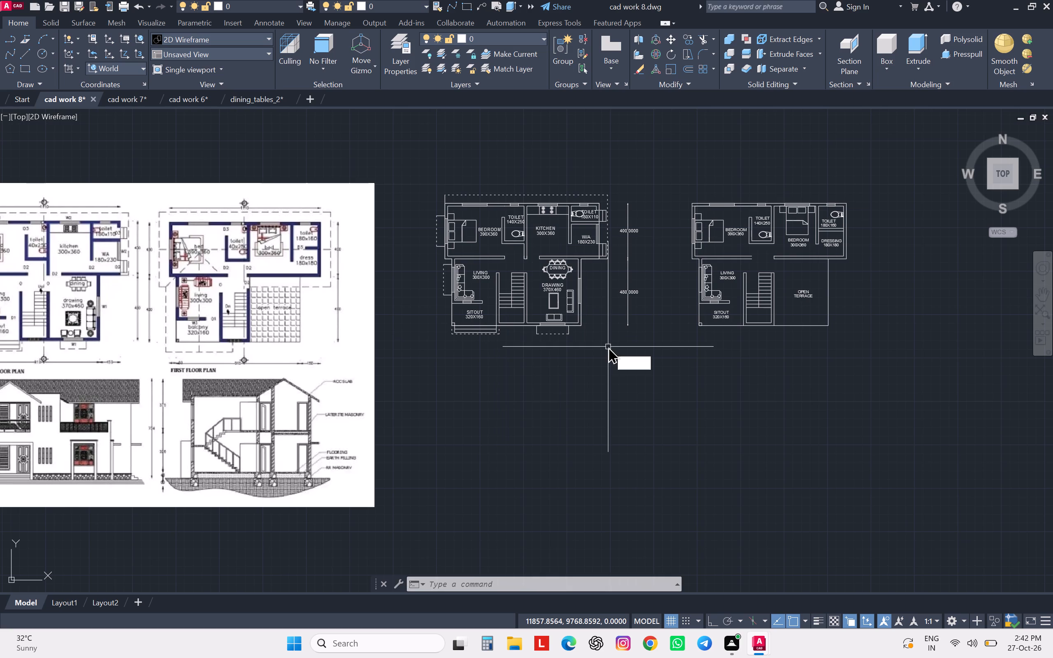
key("Return")
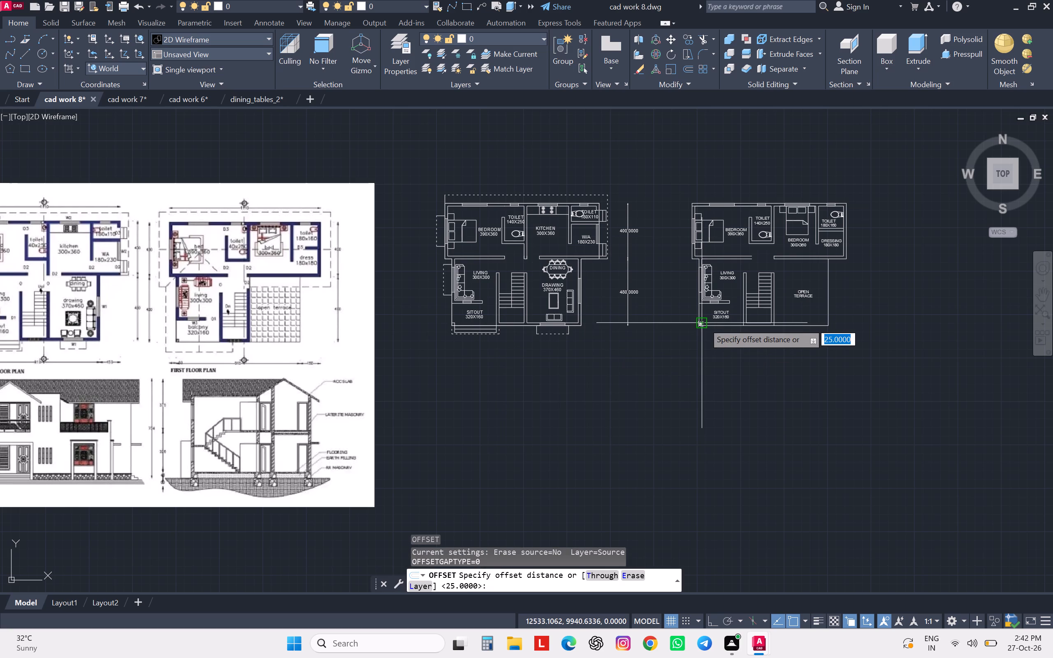
type("60")
key("Return")
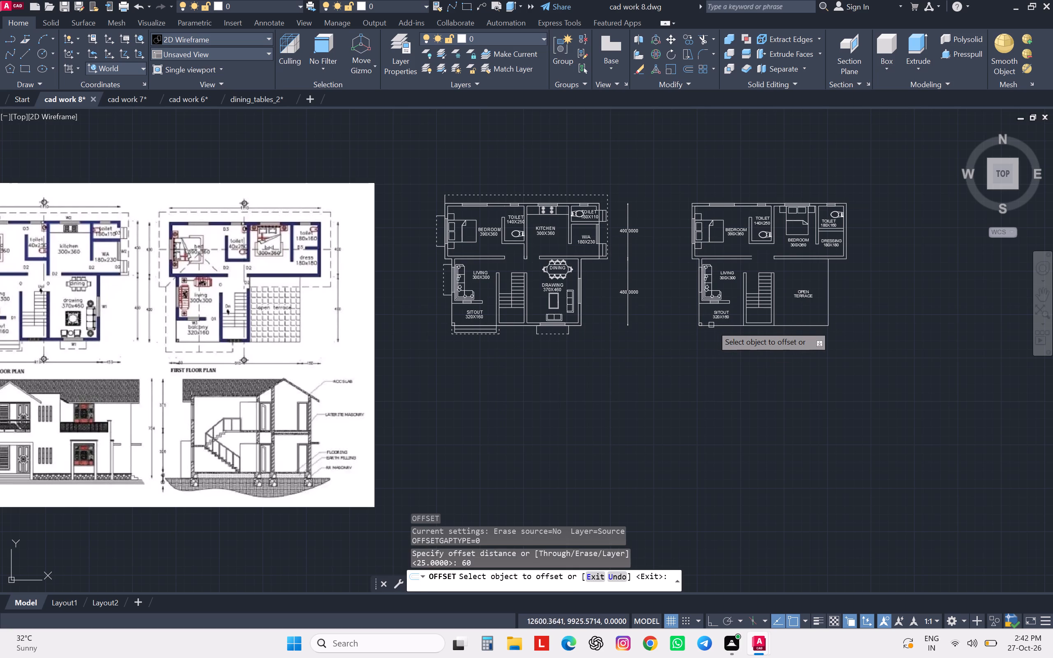
left_click(712, 323)
left_click_drag(709, 408, 708, 403)
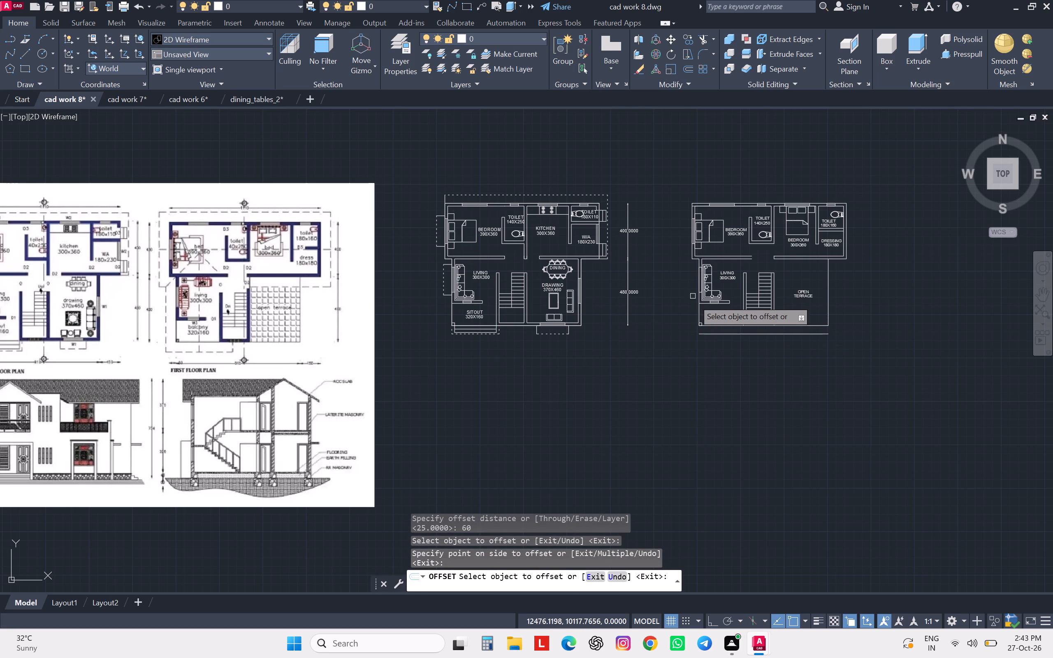
left_click(698, 311)
left_click(670, 311)
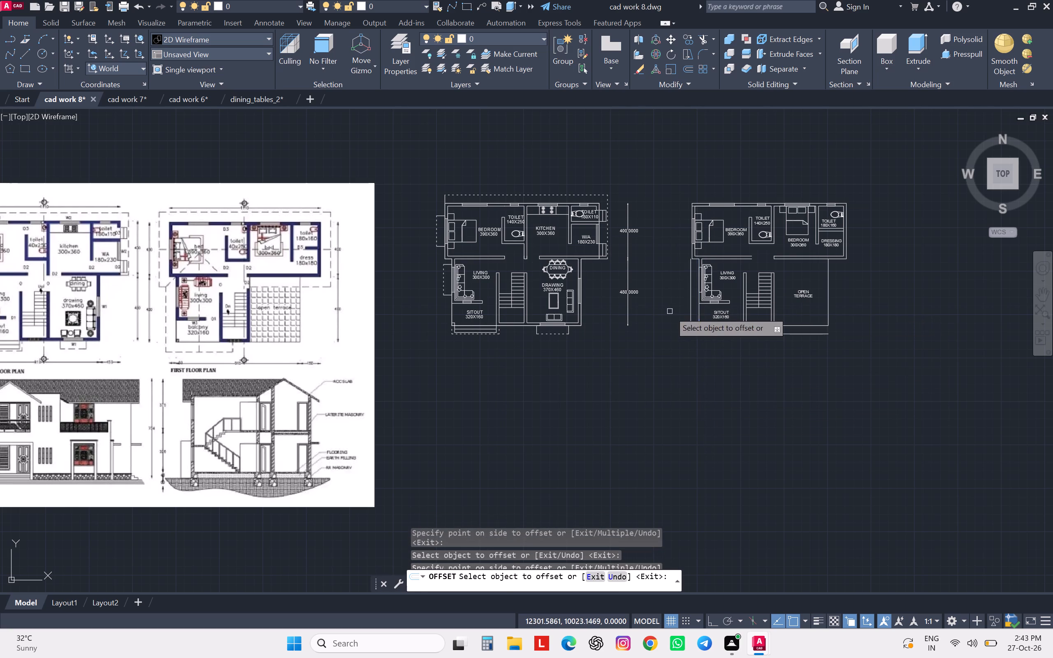
scroll(696, 276, "up", 2)
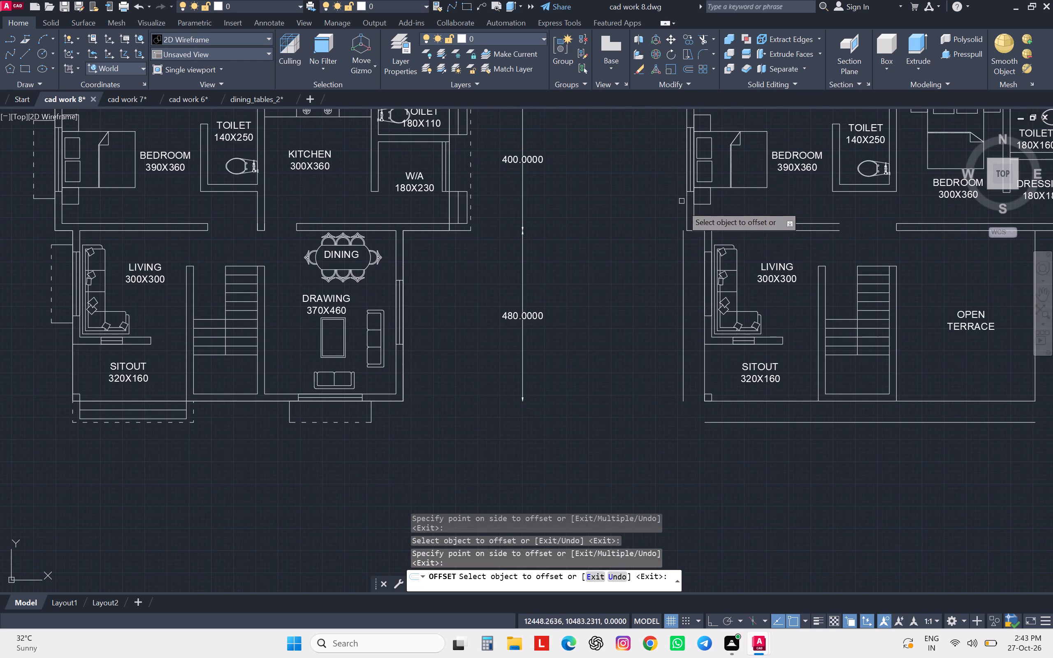
left_click(686, 209)
scroll(686, 209, "down", 1)
left_click(610, 222)
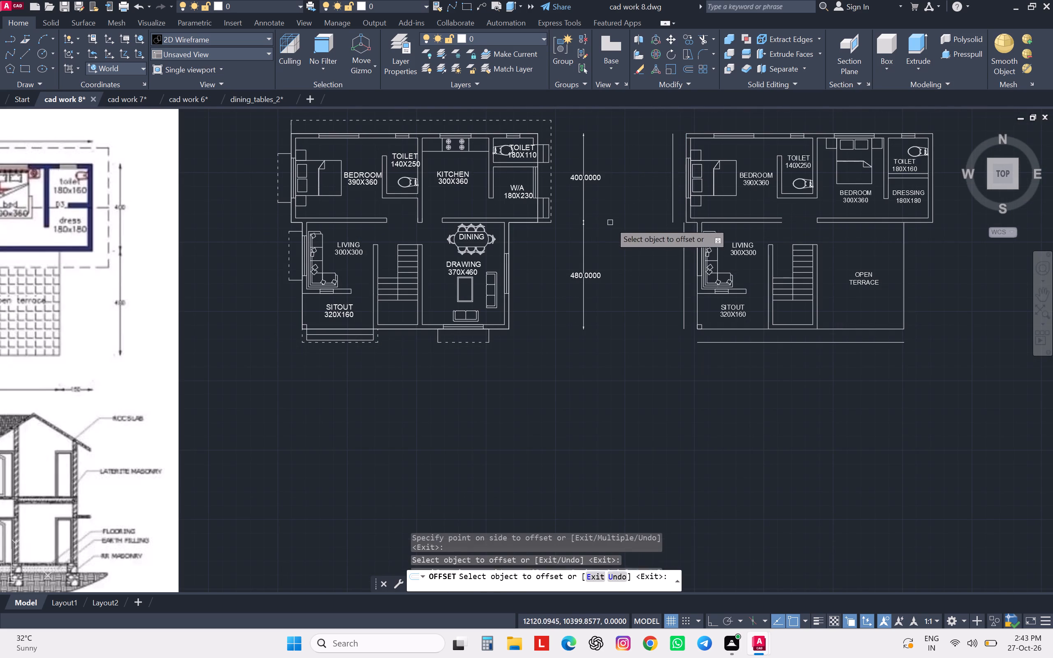
Offset the first floor plan's north edge and the east edge beside the toilet and dressing outward by 60.
middle_click_drag(629, 228, 646, 285)
scroll(646, 283, "down", 2)
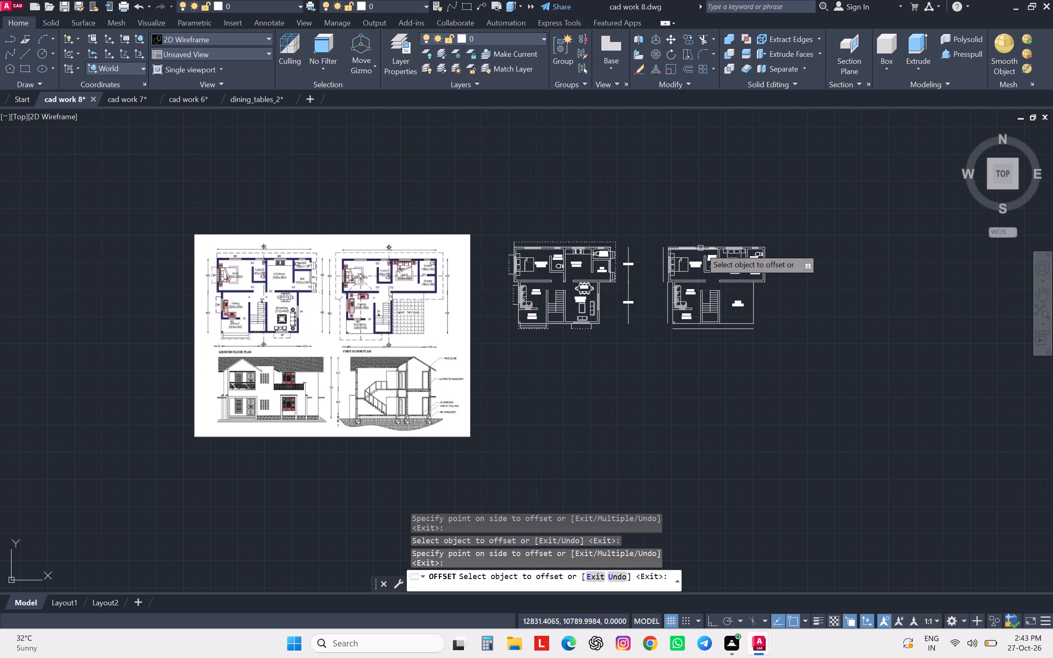
scroll(702, 243, "up", 3)
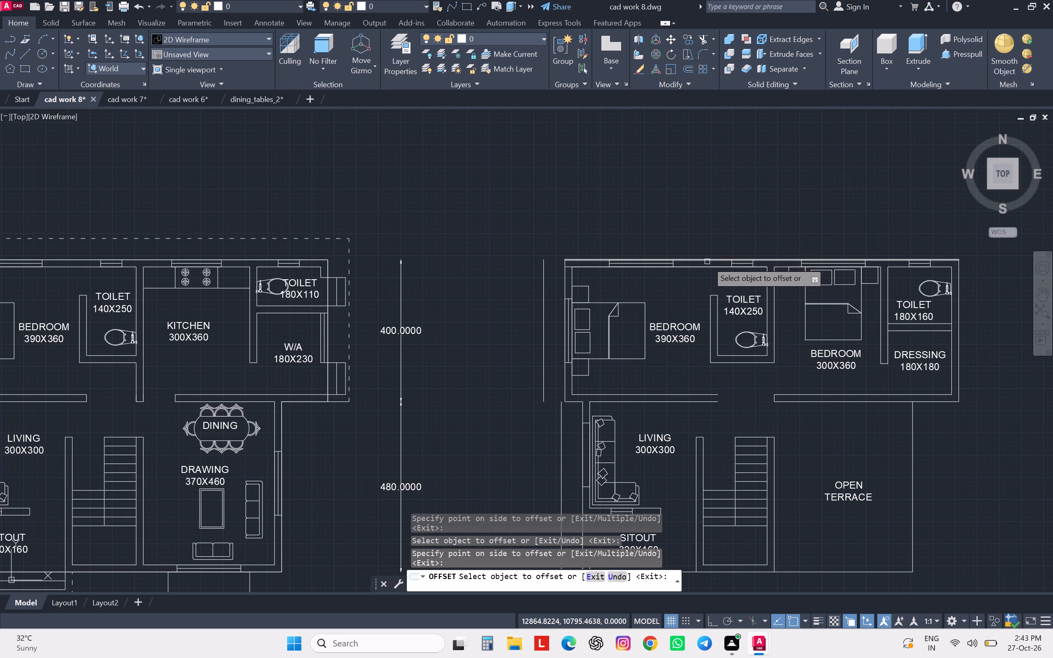
left_click_drag(707, 262, 708, 257)
left_click(702, 222)
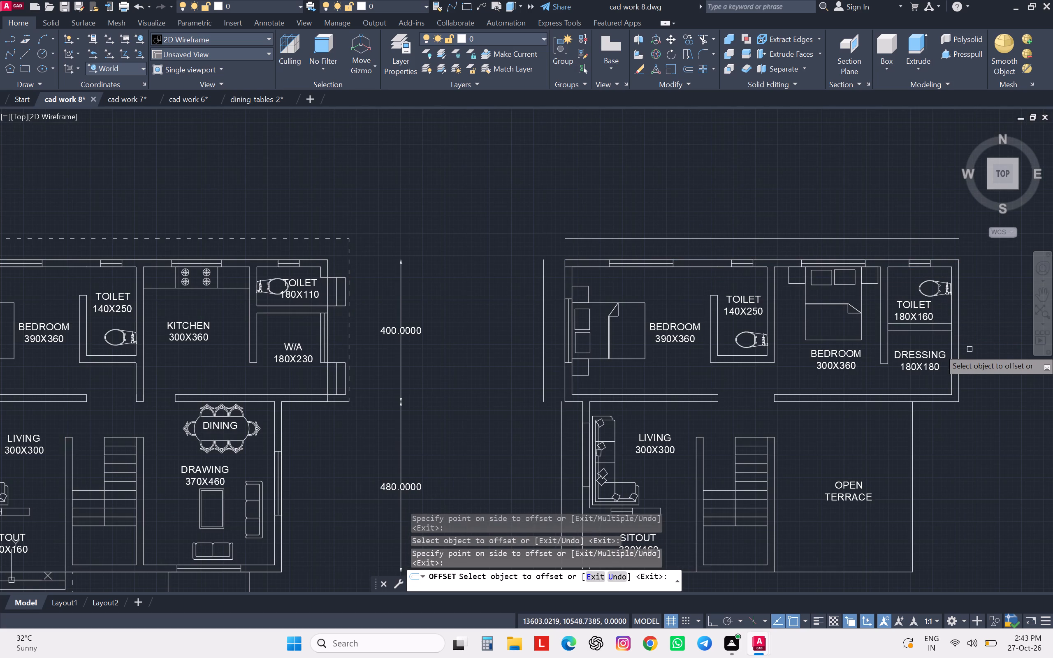
left_click(958, 347)
left_click(1005, 355)
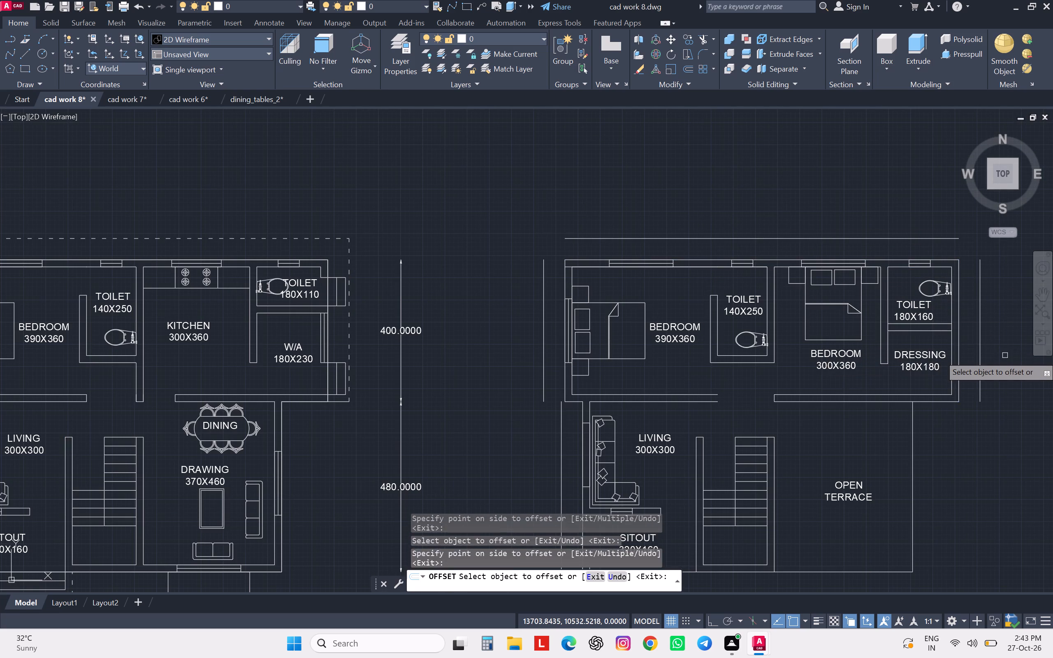
Offset the outer edge of the wall south of the 300X360 bedroom and dressing 60 southward into the open terrace.
scroll(1005, 355, "down", 2)
scroll(988, 385, "up", 1)
scroll(988, 385, "down", 1)
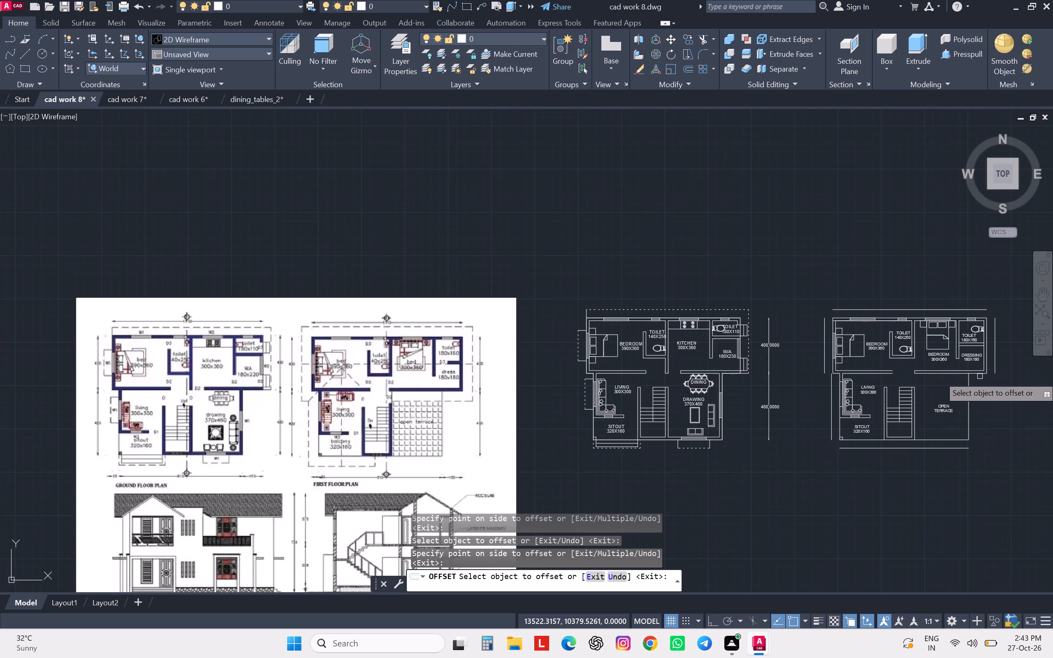
scroll(980, 366, "up", 3)
scroll(981, 365, "down", 1)
left_click(977, 389)
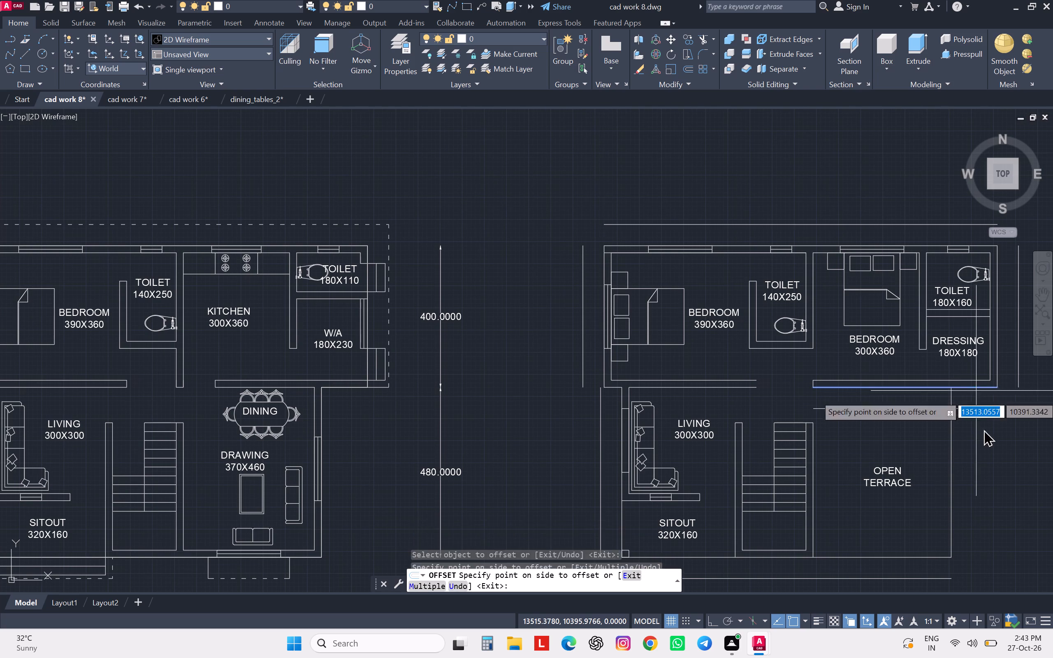
left_click(985, 434)
key("Escape")
key("Escape")
key("Escape")
key("Escape")
key("Escape")
key("Escape")
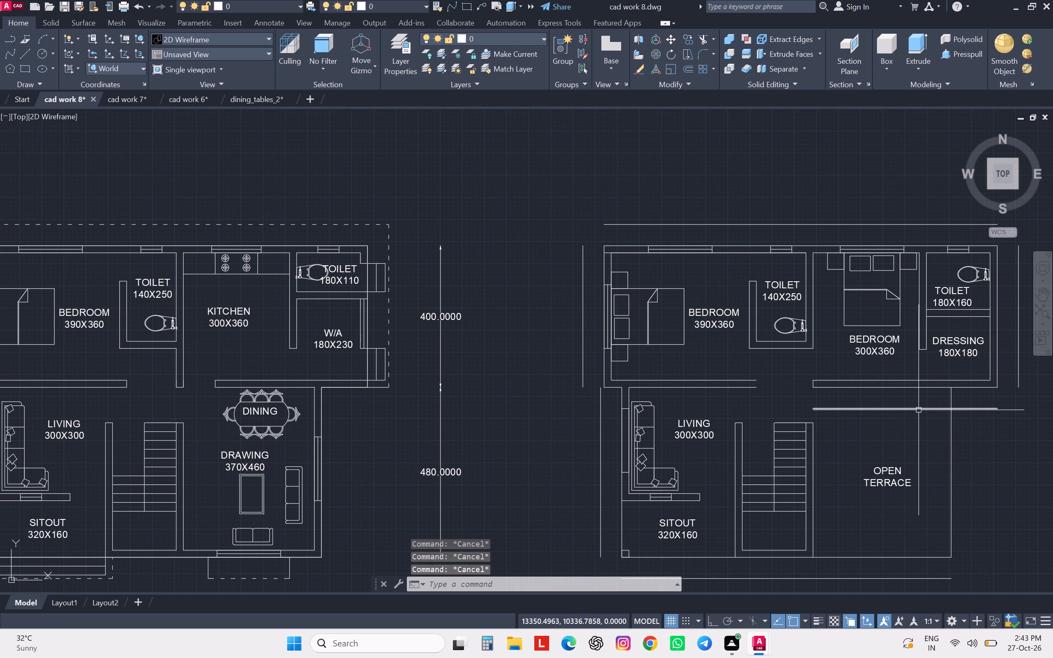
Draw a vertical line from the end of the wall above the open terrace down to the top of the staircase's east wall.
key("l")
key("Return")
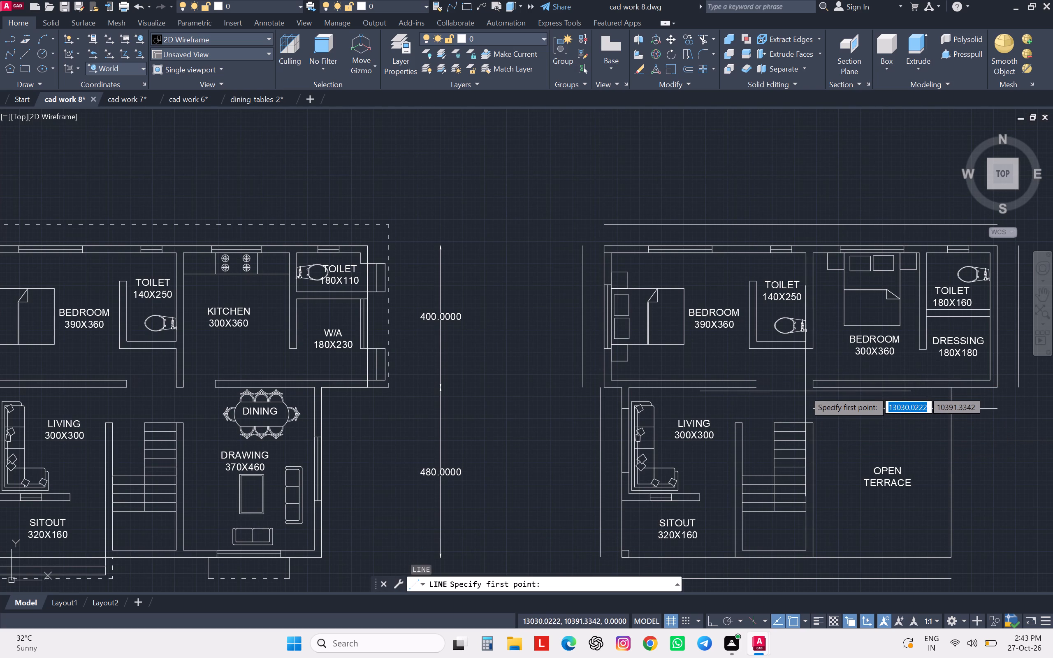
left_click(812, 389)
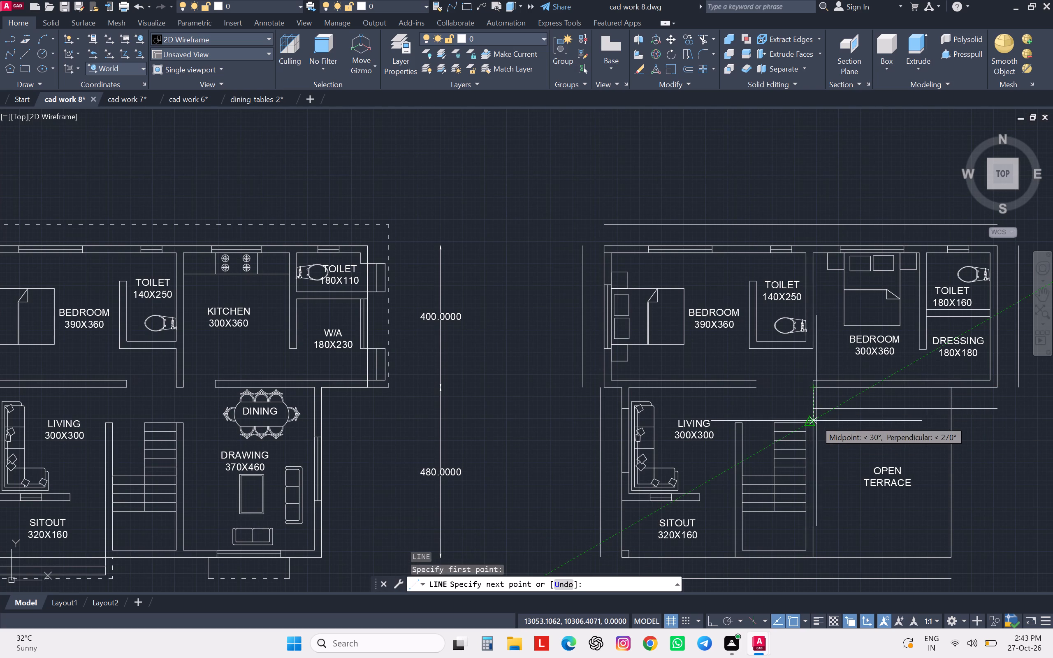
scroll(816, 424, "up", 4)
left_click(802, 424)
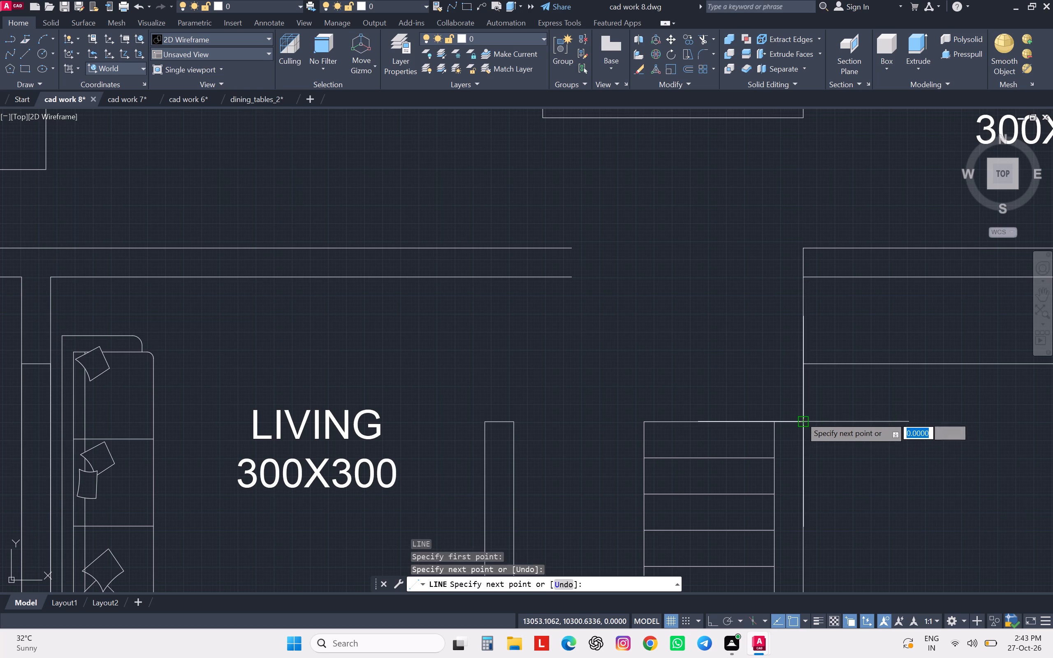
key("Escape")
Close the open east end of the wall between the 390X360 bedroom and the living room with a short line.
key("space")
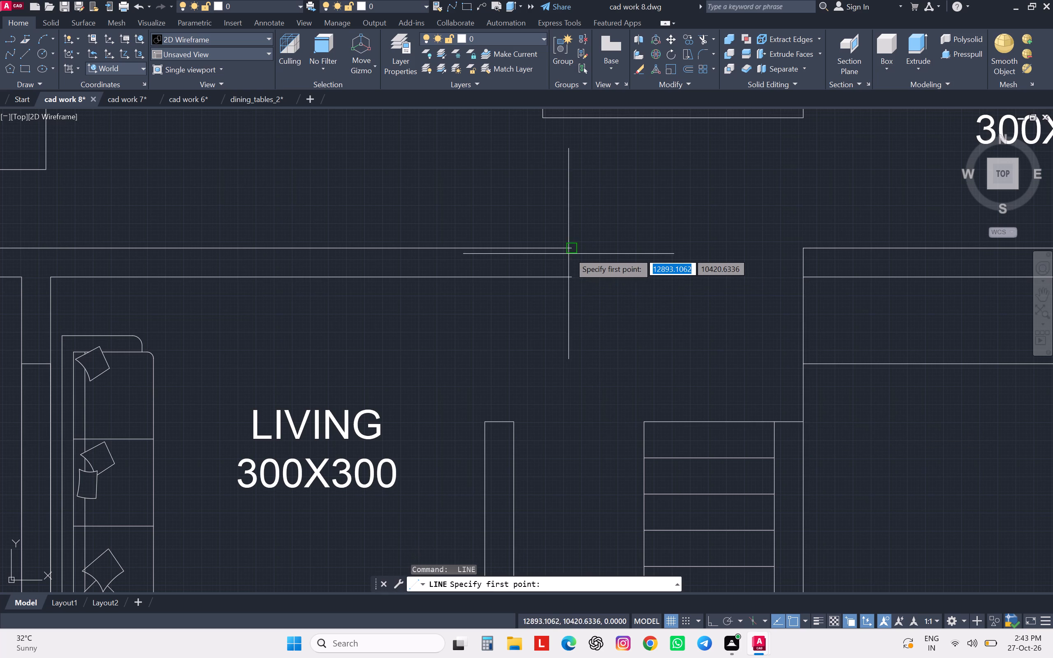
left_click(570, 250)
left_click(571, 280)
key("Escape")
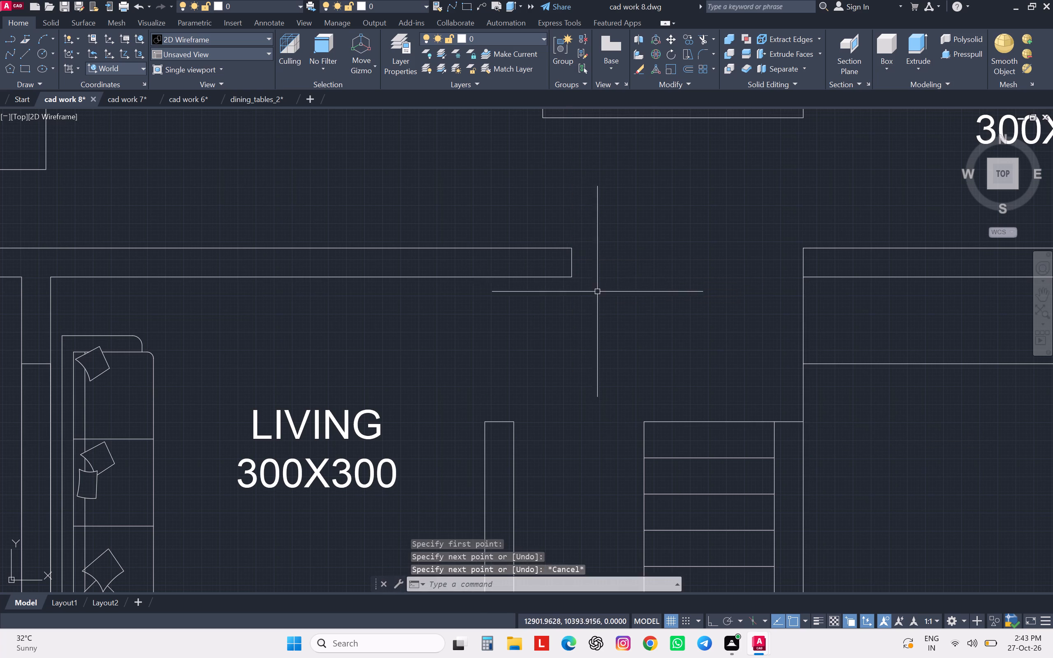
Draw the centre line of the living room's west window between the midpoints of its two ends.
scroll(597, 292, "down", 3)
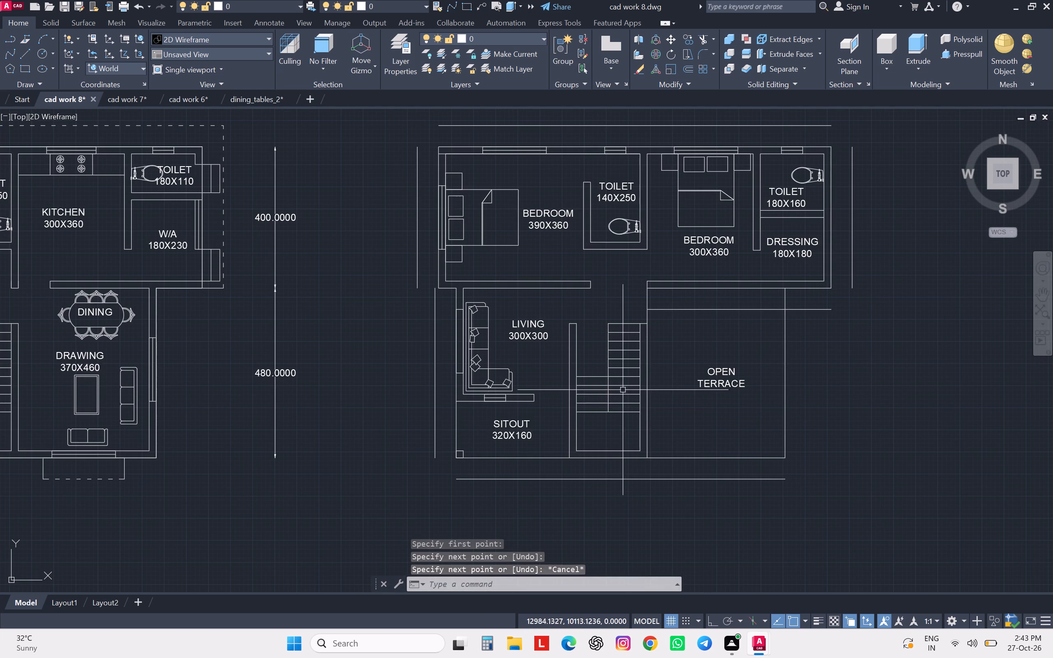
scroll(556, 364, "up", 1)
key("space")
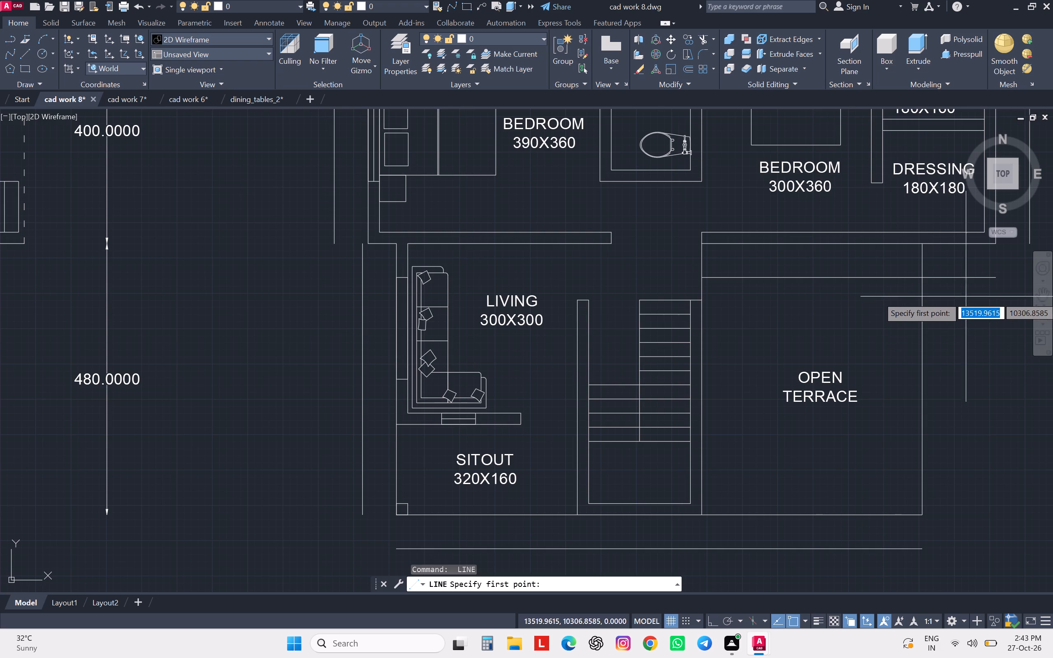
scroll(395, 293, "up", 2)
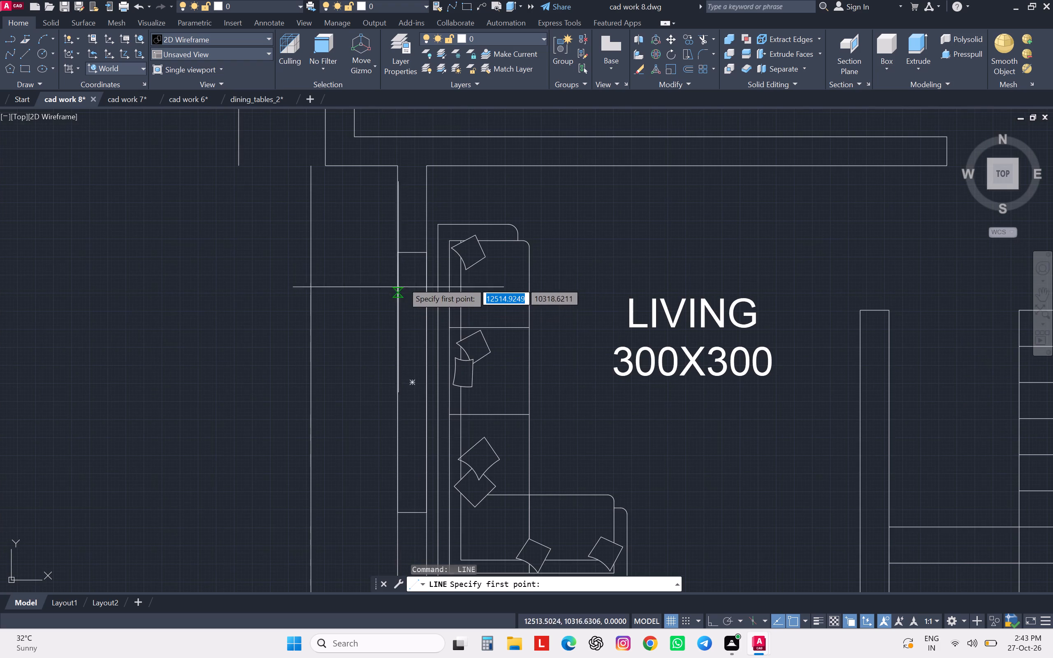
left_click(411, 256)
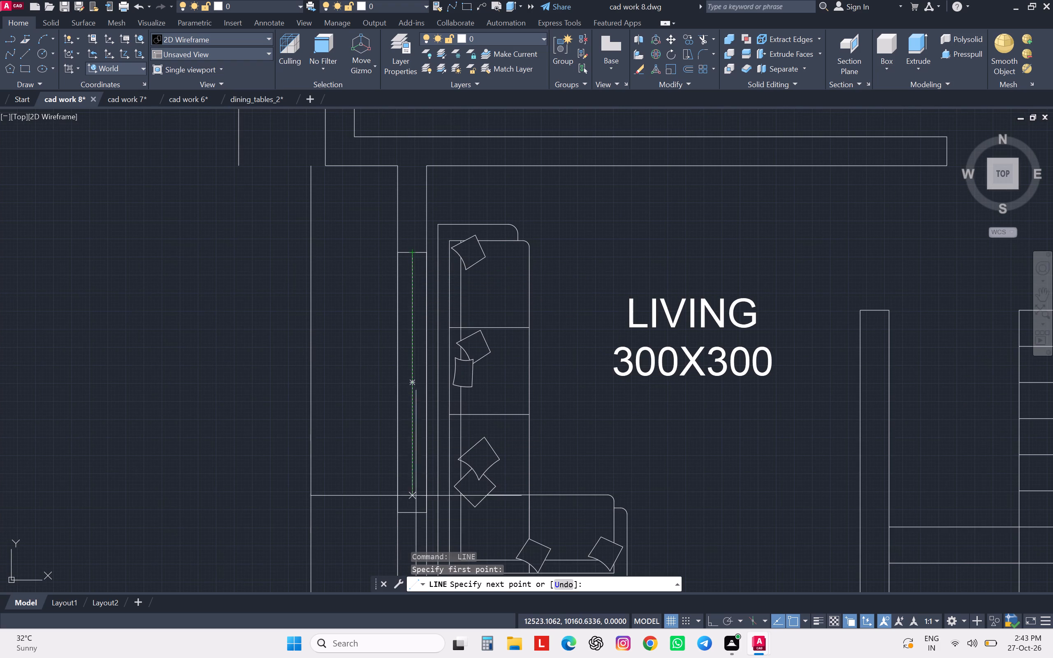
left_click(413, 516)
key("Escape")
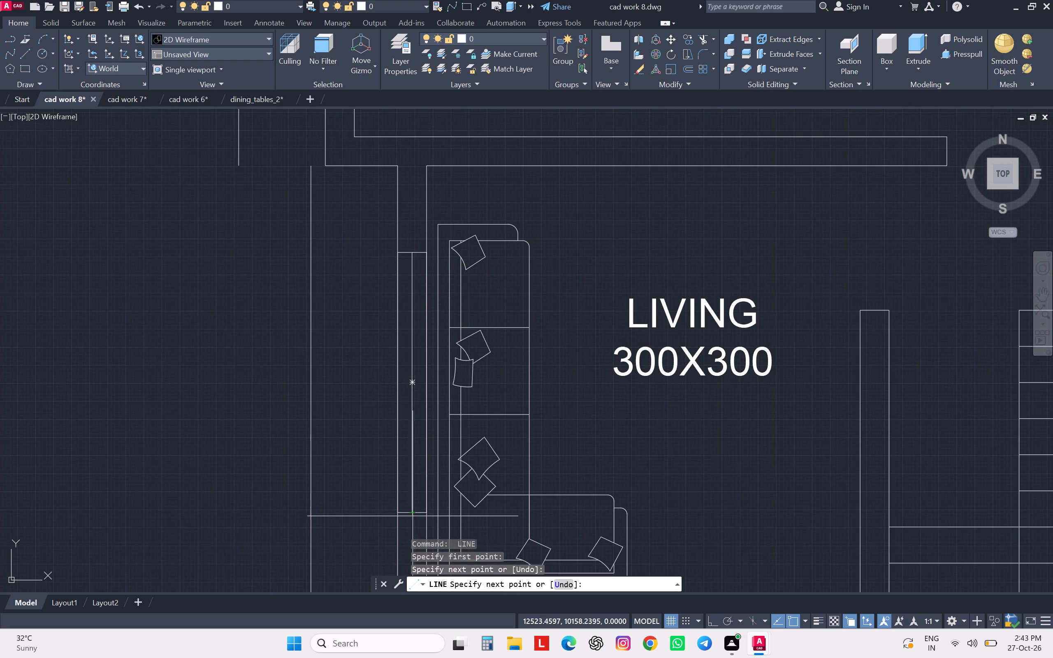
key("Escape")
key("Escape")
key("Escape")
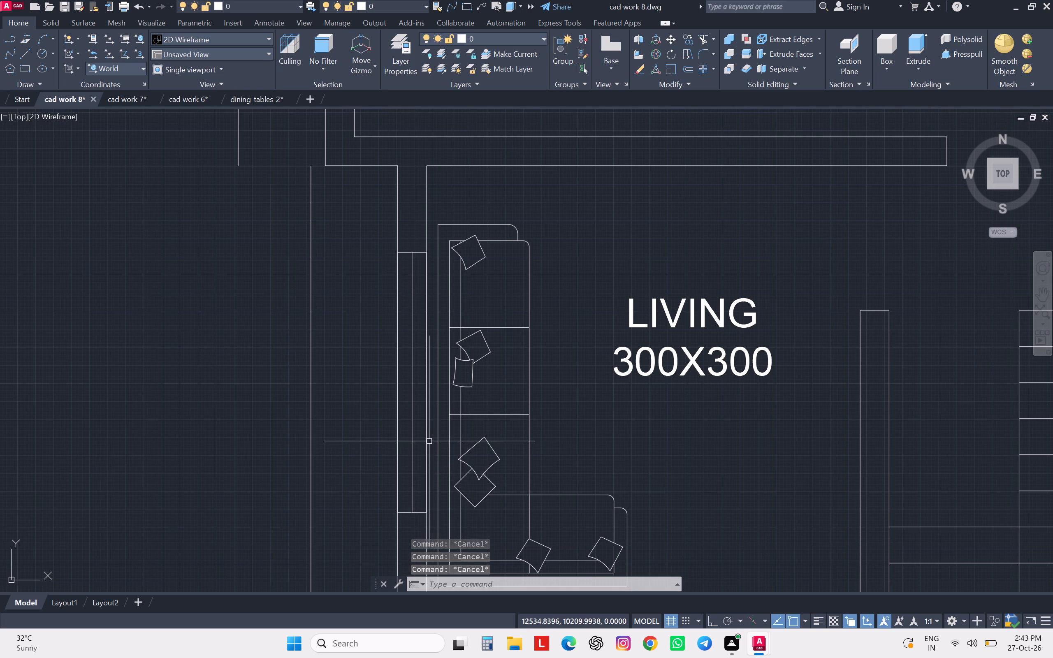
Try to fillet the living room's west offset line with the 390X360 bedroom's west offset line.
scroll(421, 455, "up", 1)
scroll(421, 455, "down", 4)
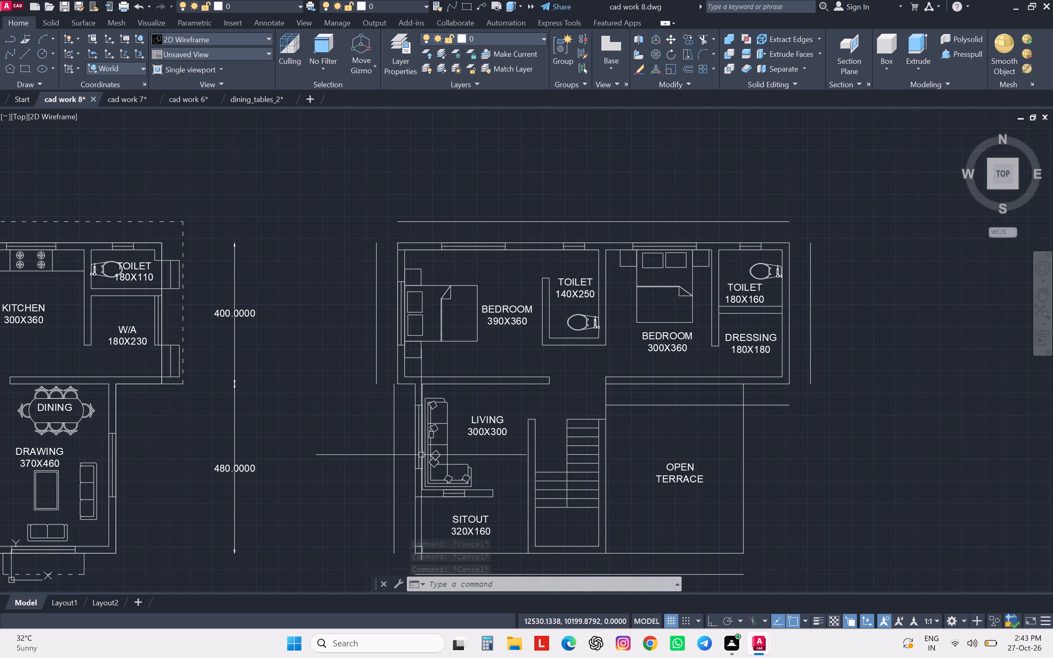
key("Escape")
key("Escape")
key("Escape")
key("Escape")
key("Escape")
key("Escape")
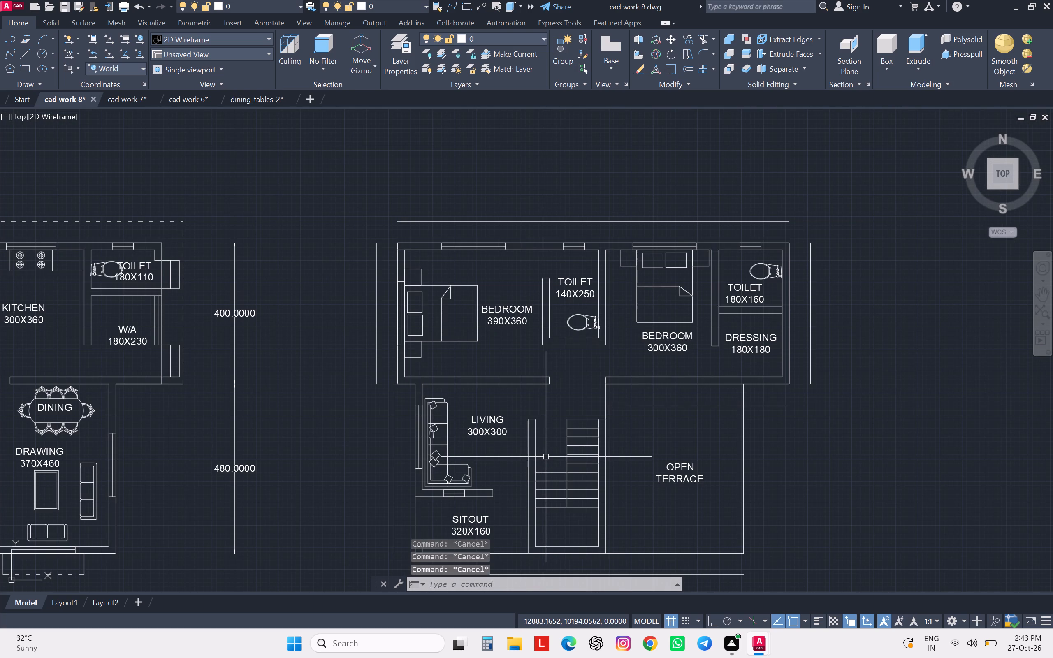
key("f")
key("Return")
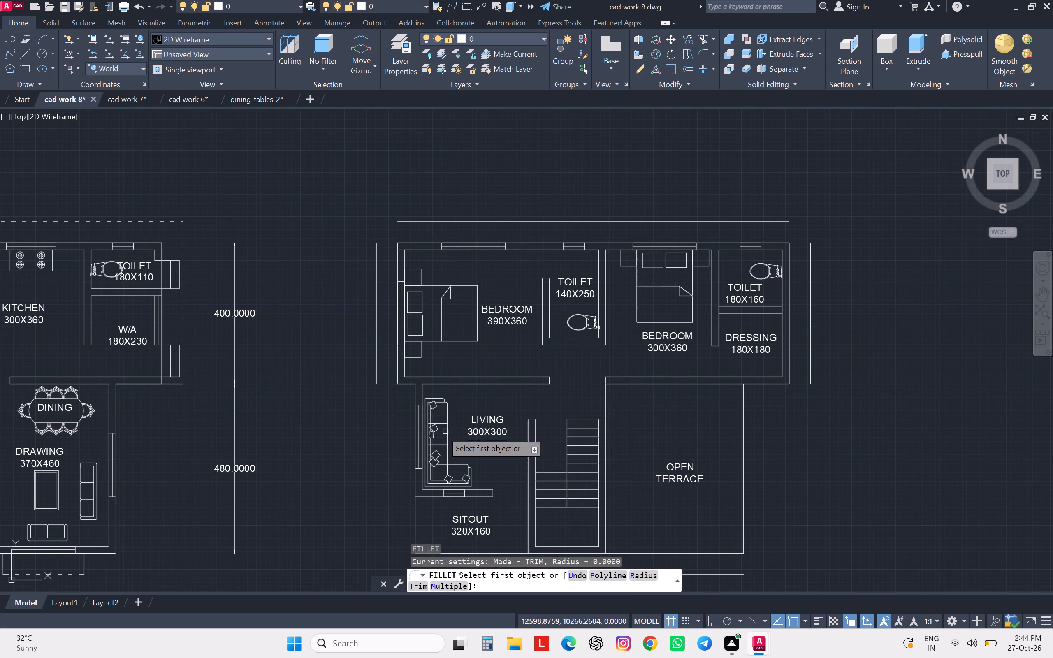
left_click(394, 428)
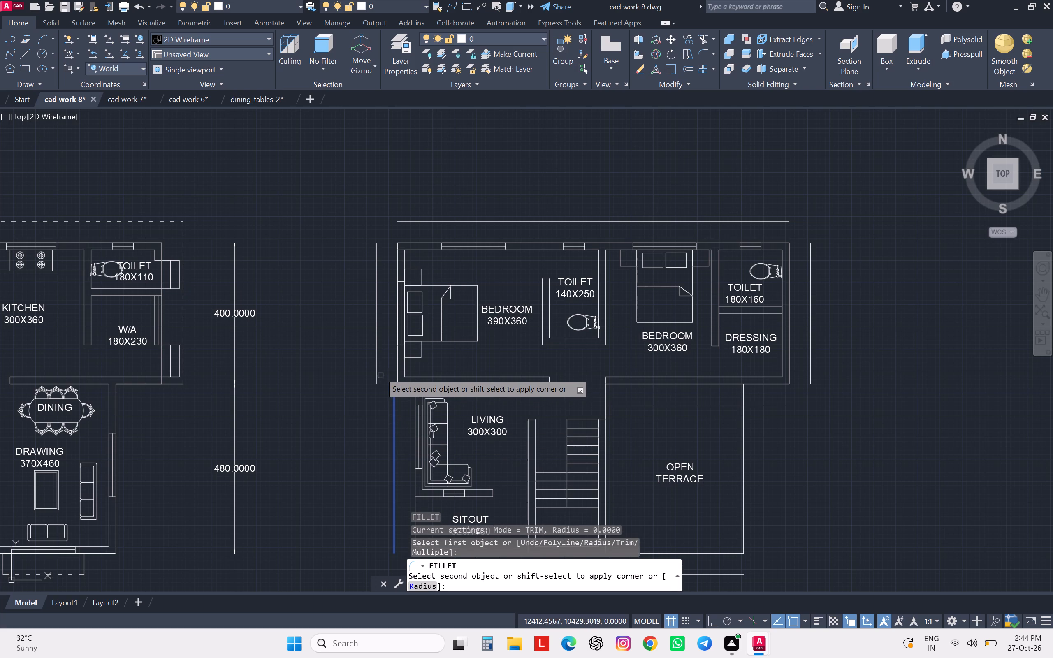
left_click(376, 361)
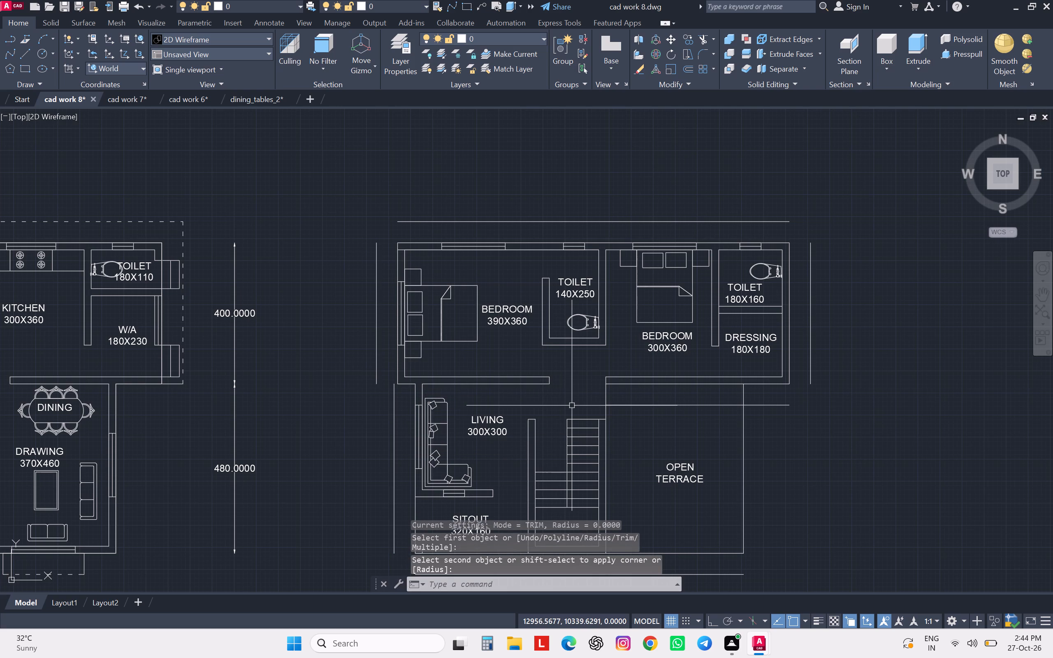
Fillet the north offset line with the upper west and east offset lines into sharp corners.
key("space")
key("space")
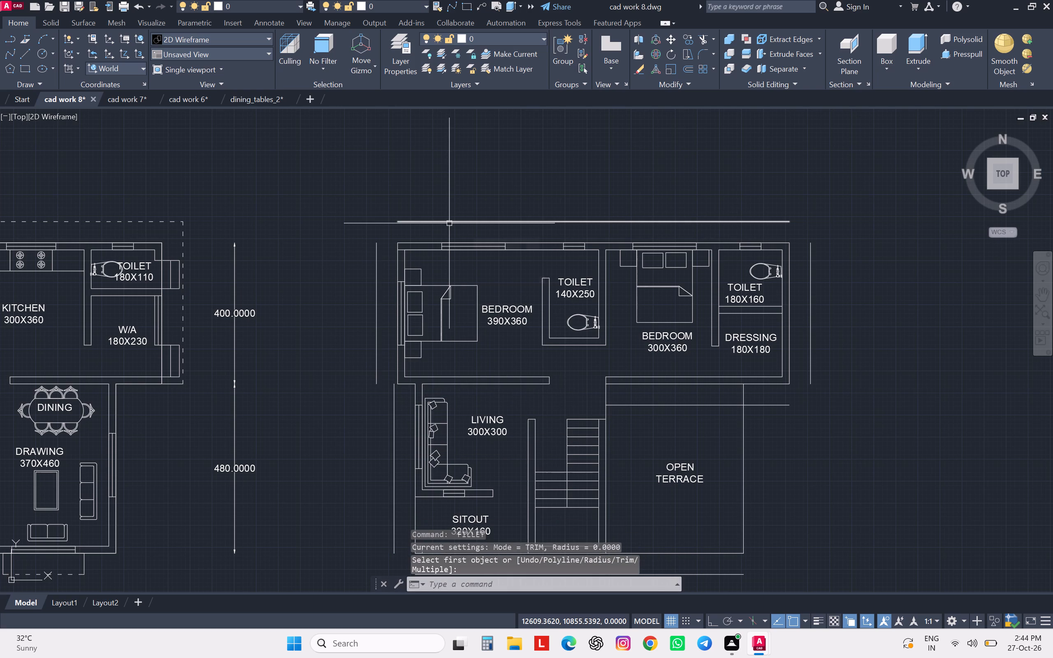
key("space")
left_click(449, 223)
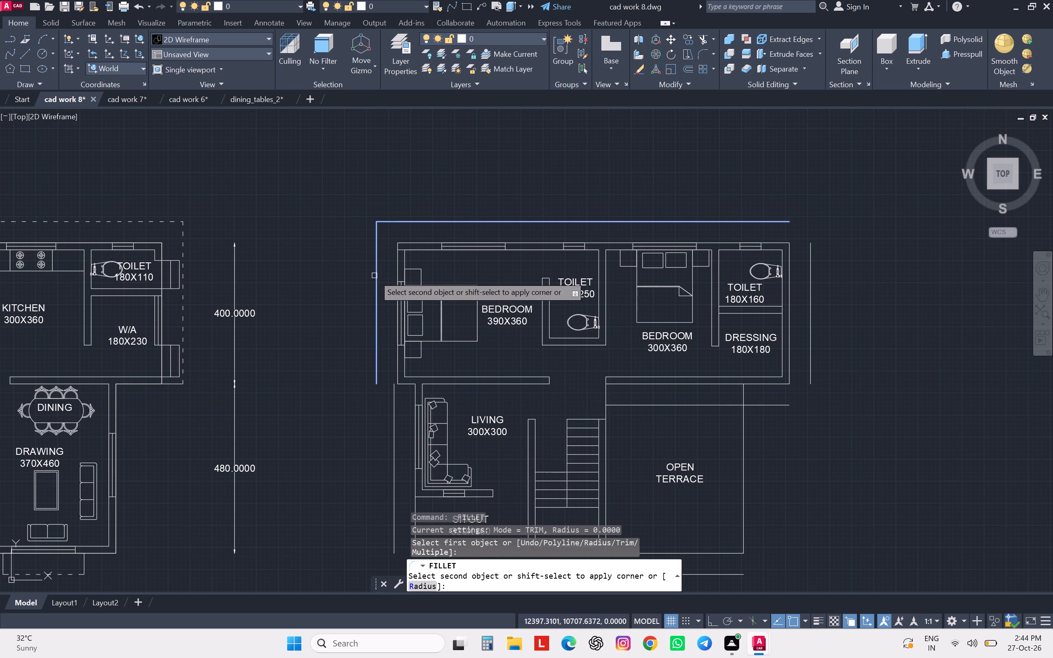
left_click(376, 276)
key("space")
key("space")
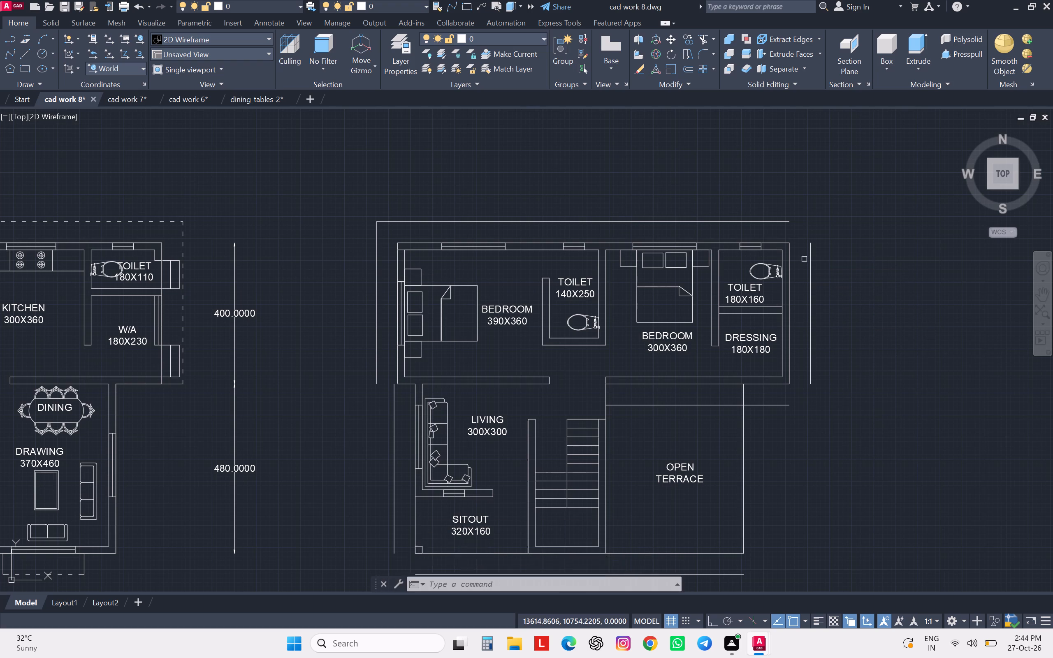
key("space")
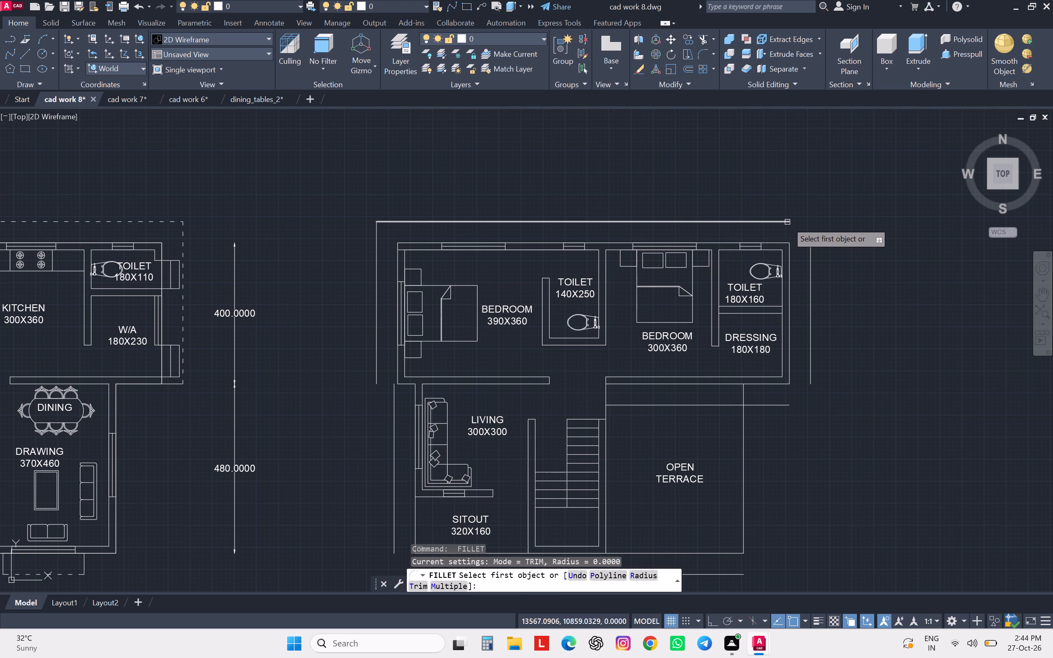
left_click(787, 222)
left_click(810, 256)
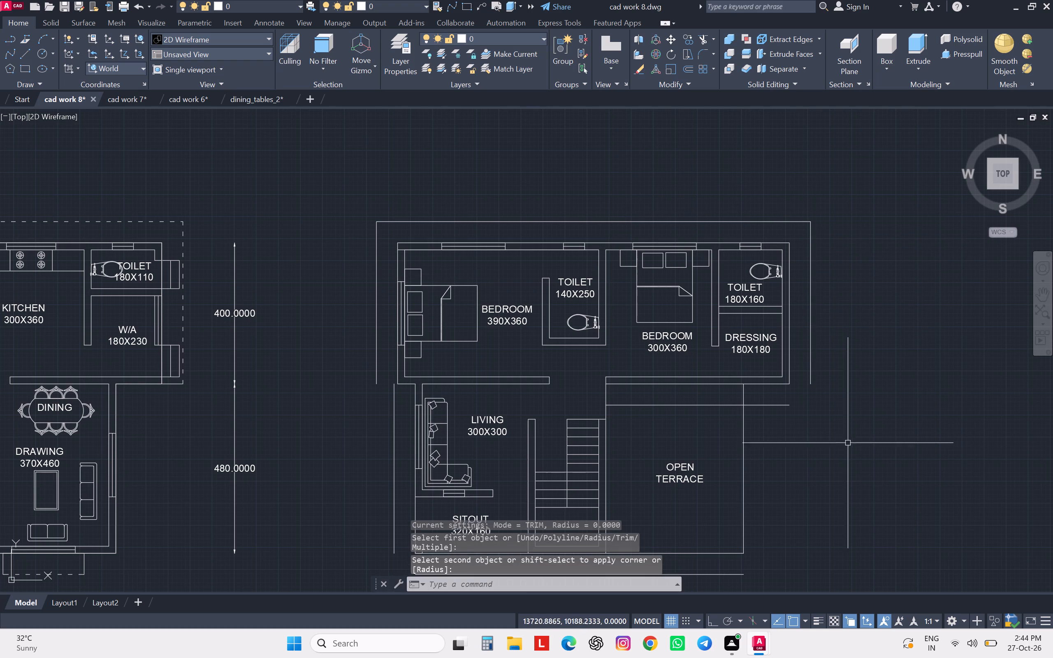
Fillet the east offset line with the offset line south of the dressing room into a sharp corner.
key("space")
key("space")
key("space")
left_click(812, 373)
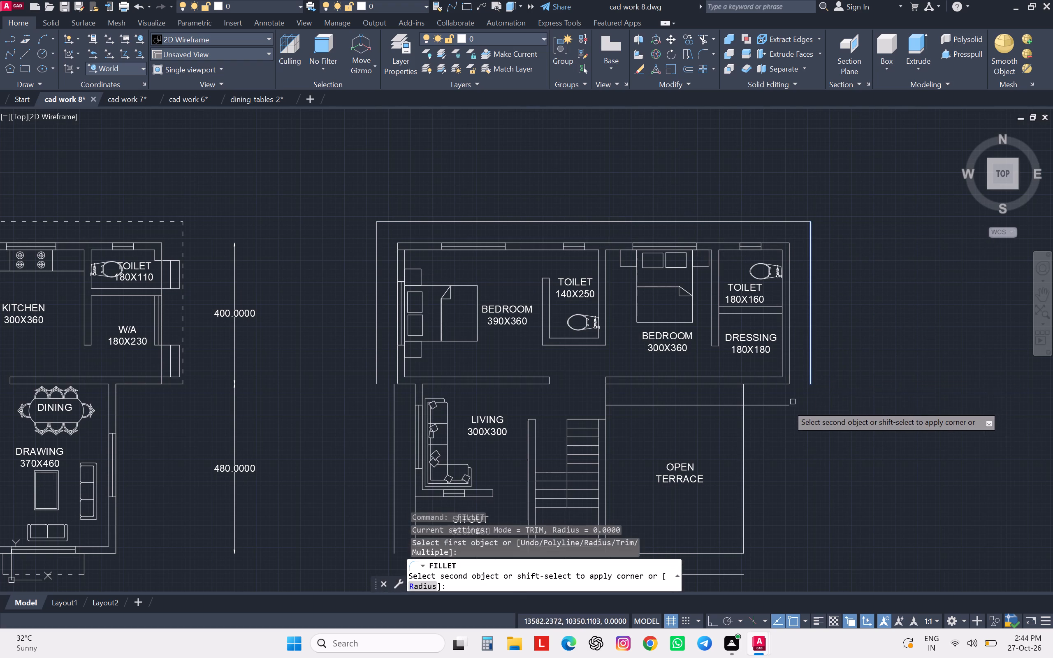
left_click(788, 405)
Draw a 60-unit vertical line from the south wall, in line with the stair's centre line, down to the south offset line.
scroll(796, 373, "down", 5)
scroll(796, 382, "up", 2)
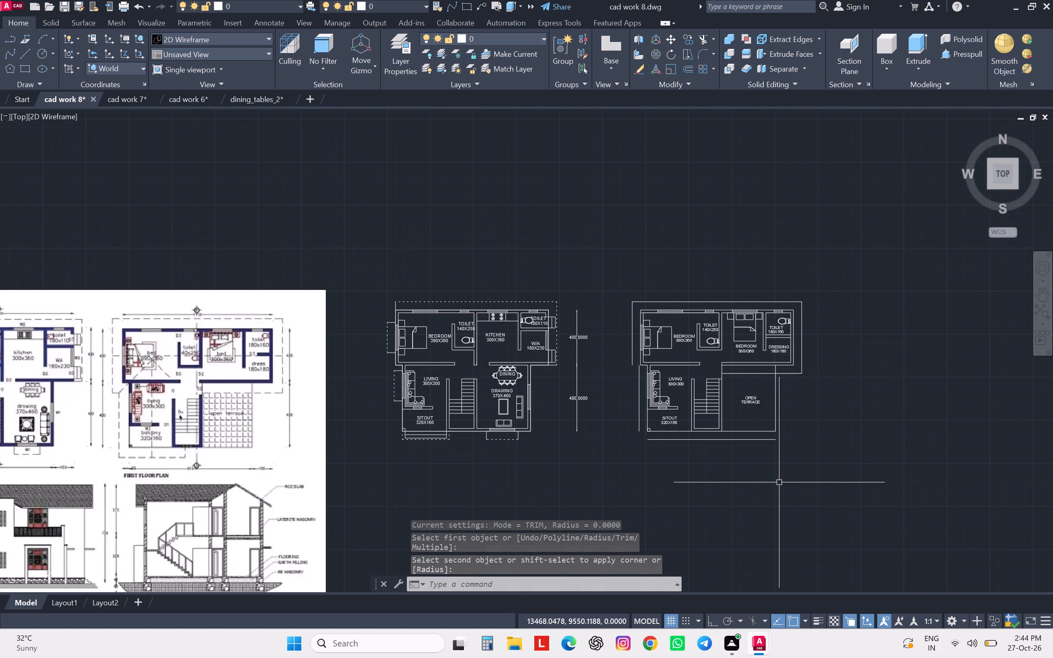
key("l")
key("Return")
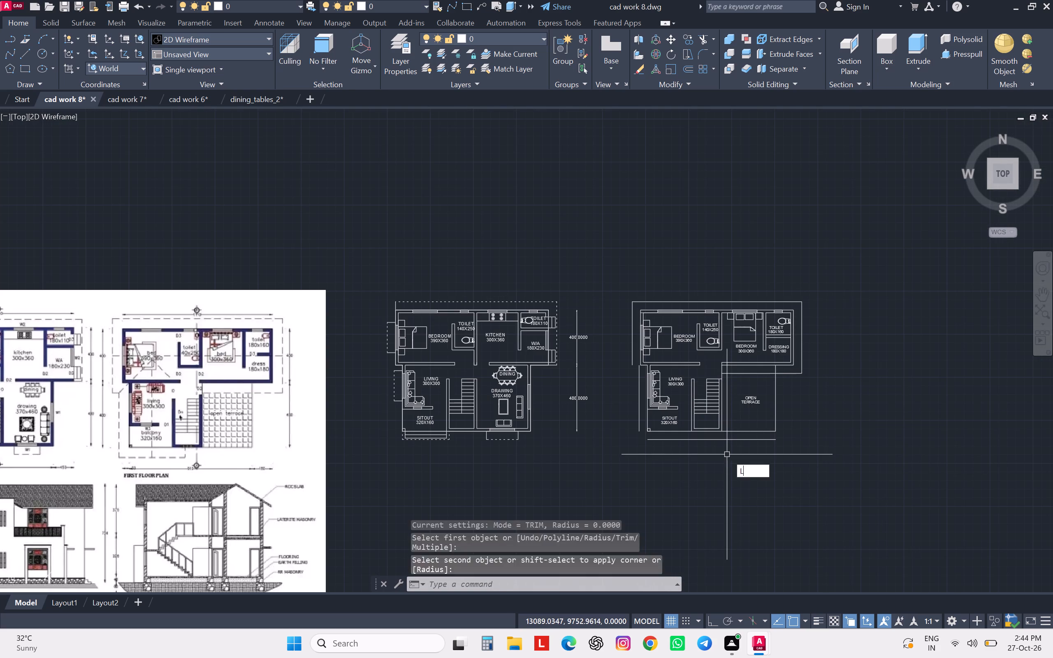
scroll(727, 454, "down", 2)
scroll(724, 447, "up", 5)
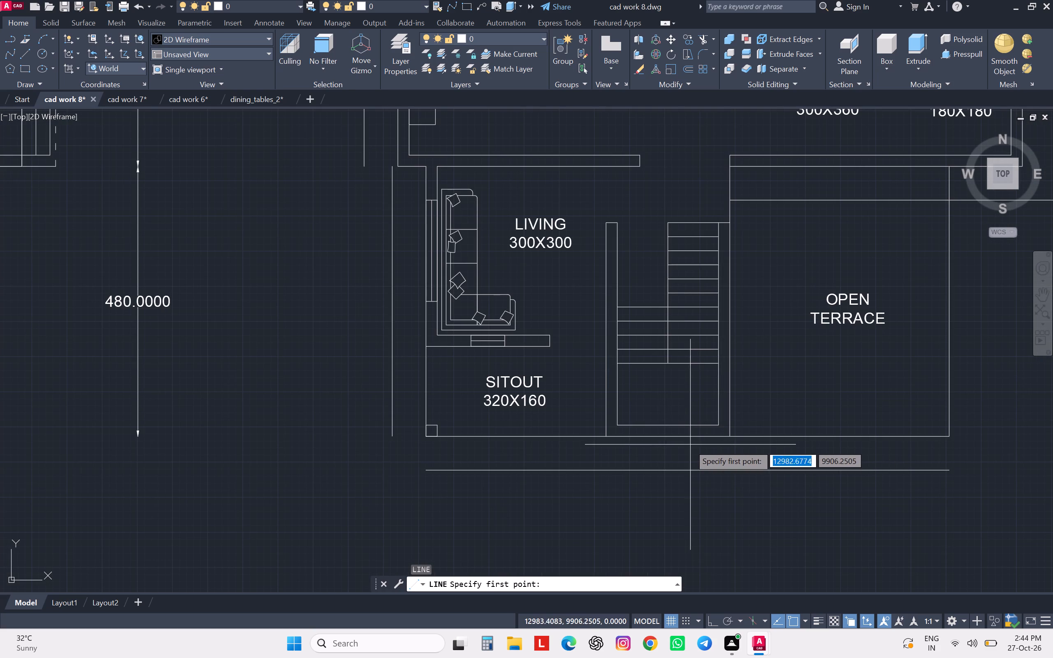
left_click(668, 440)
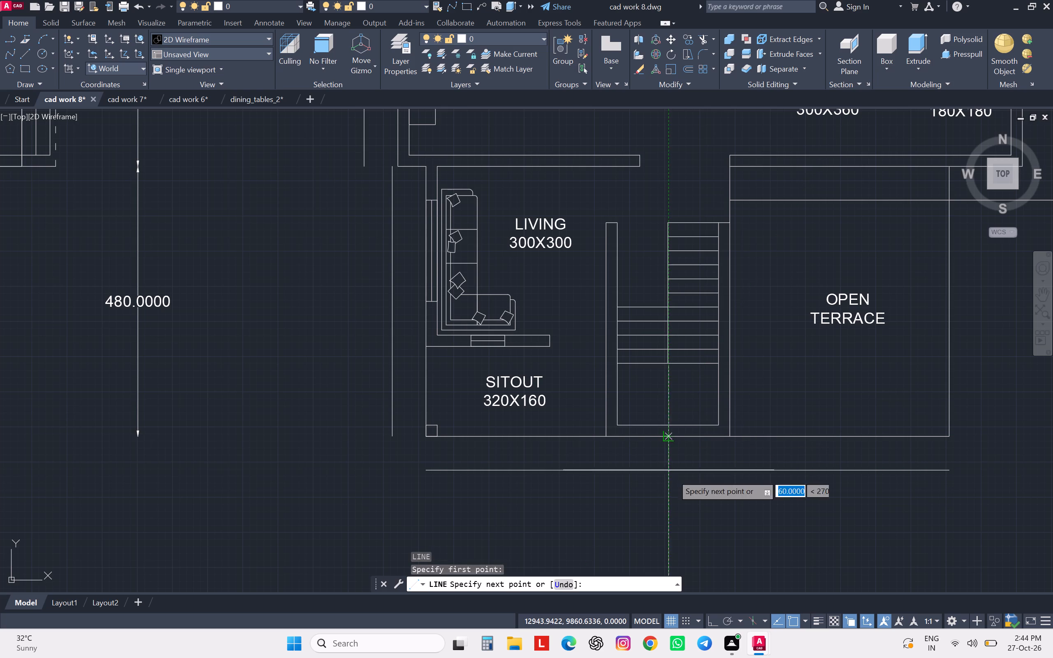
left_click(668, 473)
key("Escape")
key("Escape")
key("Escape")
key("Escape")
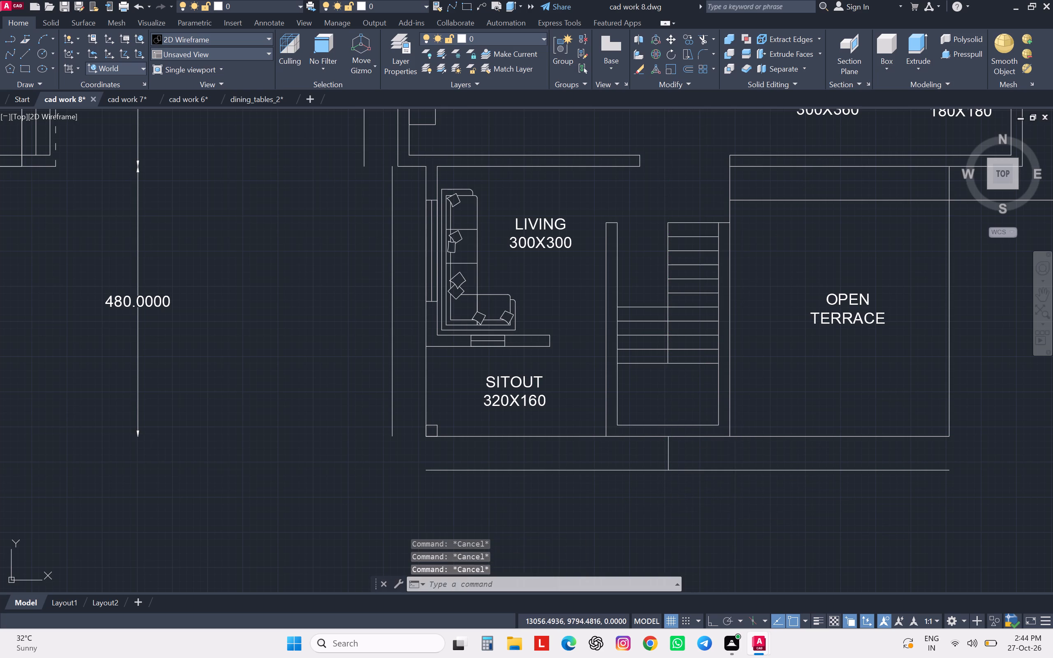
key("Escape")
Trim the south offset line's part east of the short vertical line below the stairs.
type("TR")
key("space")
left_click(736, 473)
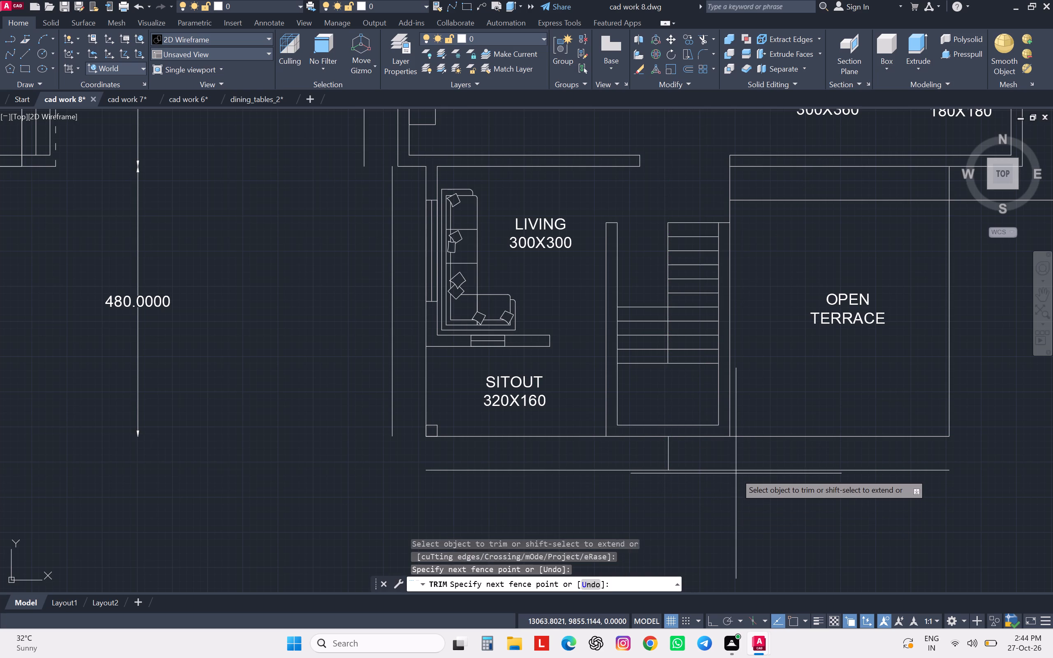
left_click(734, 464)
key("Escape")
key("Escape")
key("Escape")
key("Escape")
key("Escape")
key("Escape")
Fillet the south offset line with the living room's west offset line into a sharp corner southwest of the sitout.
key("f")
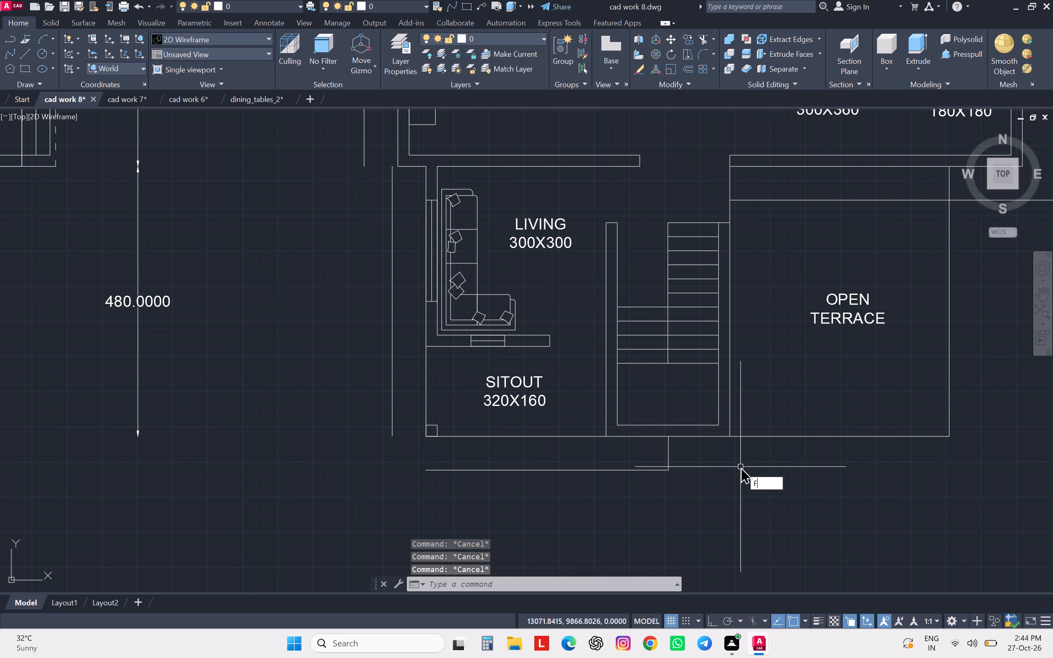
key("Return")
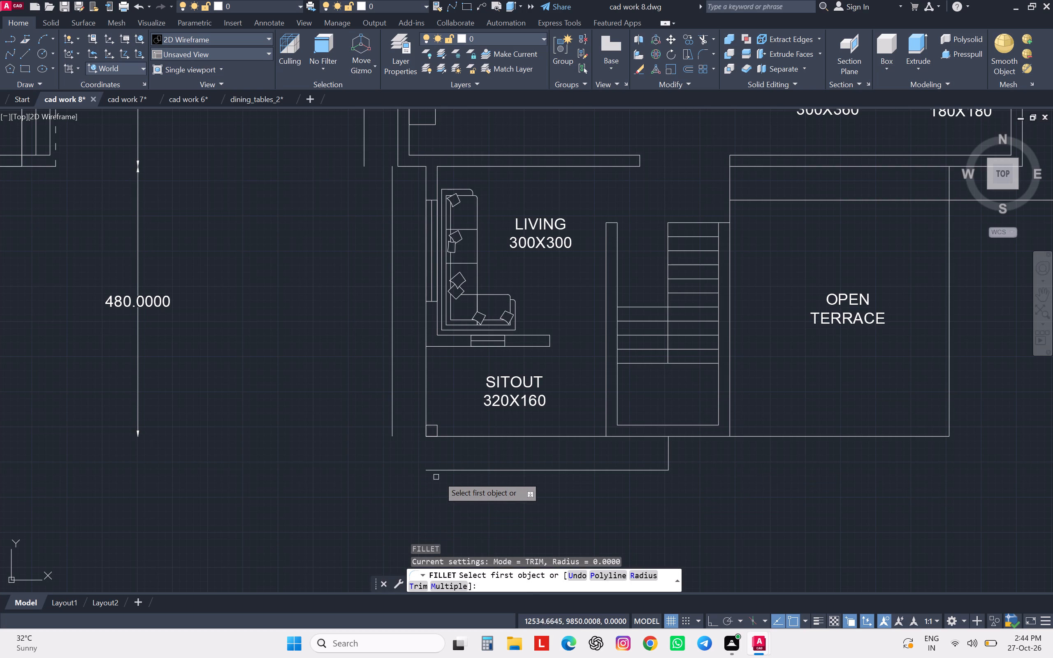
left_click(441, 472)
left_click(392, 432)
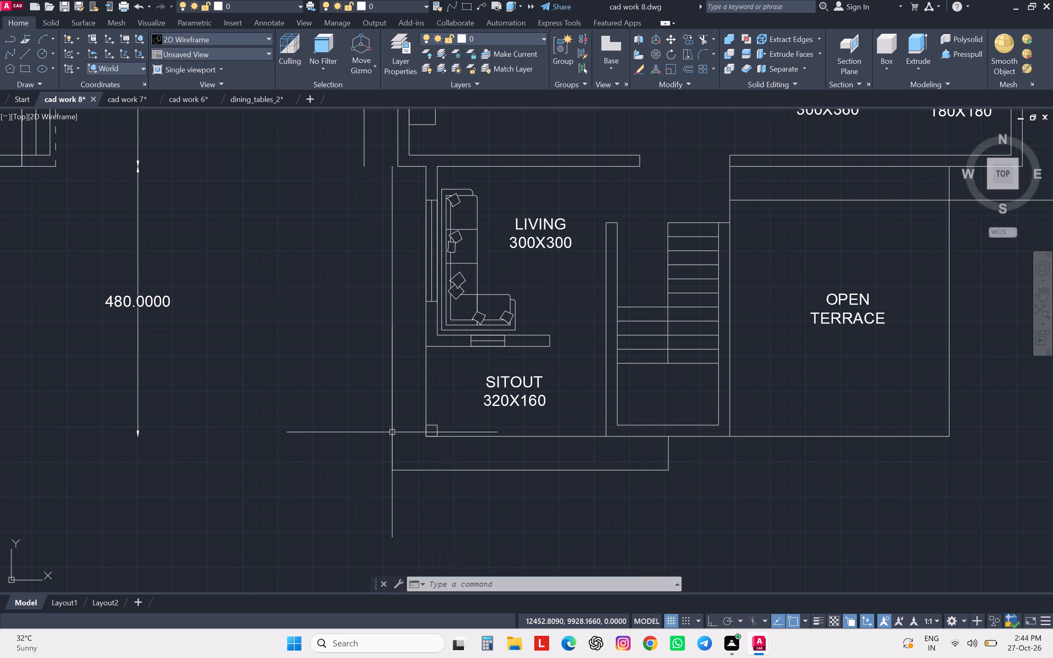
Start an offset for the wall line where the 390X360 bedroom meets the living room's west side.
middle_click_drag(420, 221, 443, 389)
scroll(420, 221, "up", 1)
scroll(443, 389, "down", 1)
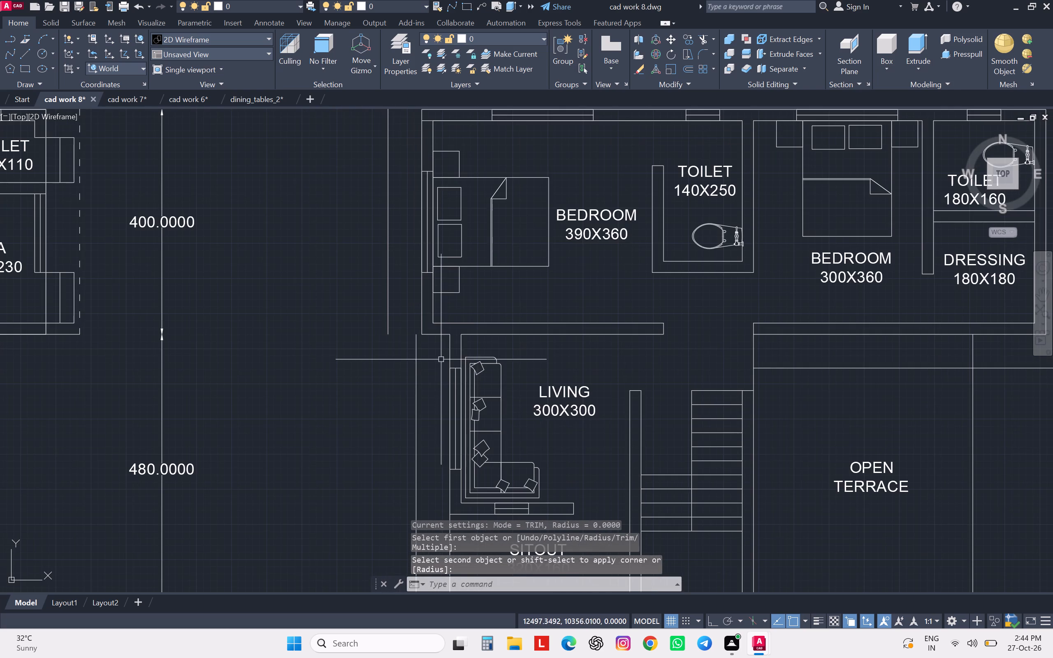
key("o")
key("Return")
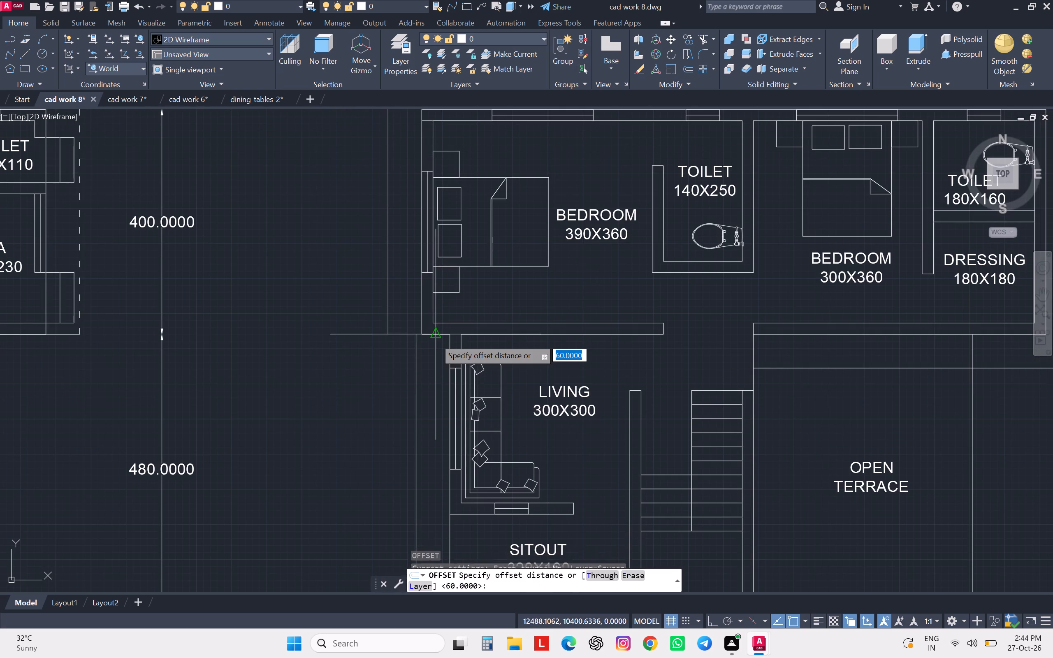
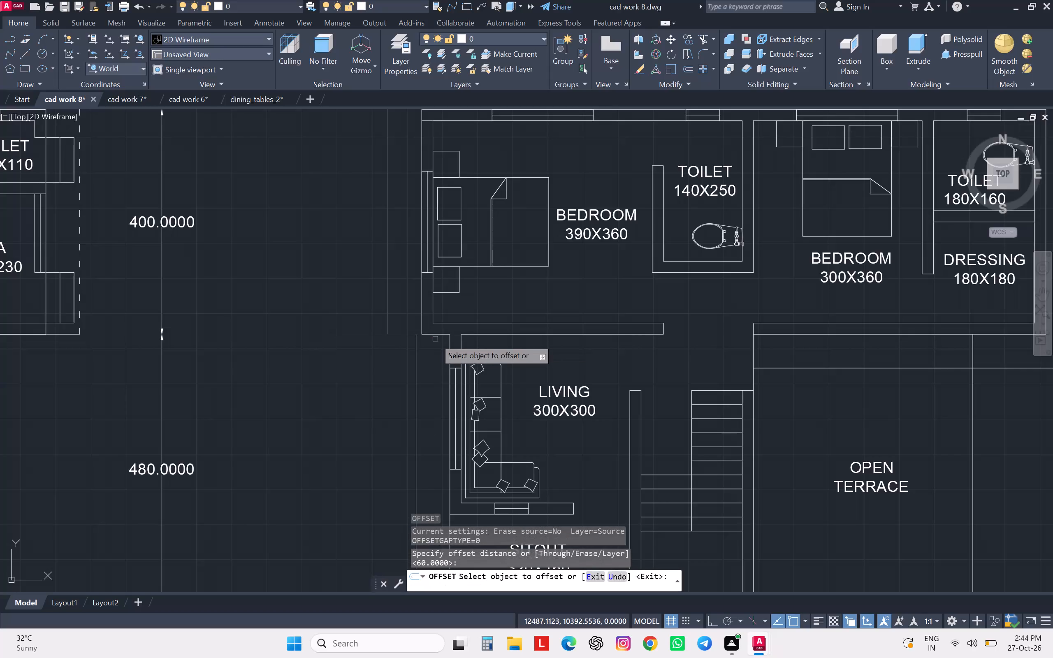
Offset the short wall line between the 390X360 bedroom's southwest corner and the living room 60 units to the south.
left_click(432, 335)
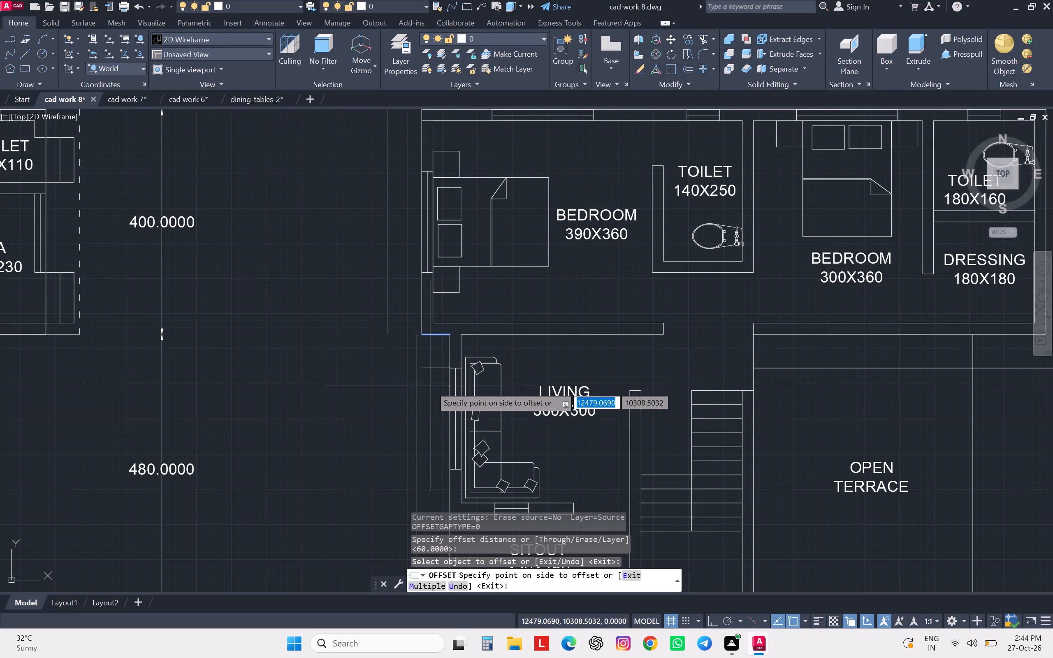
left_click(430, 388)
key("Escape")
key("Escape")
key("Escape")
key("Escape")
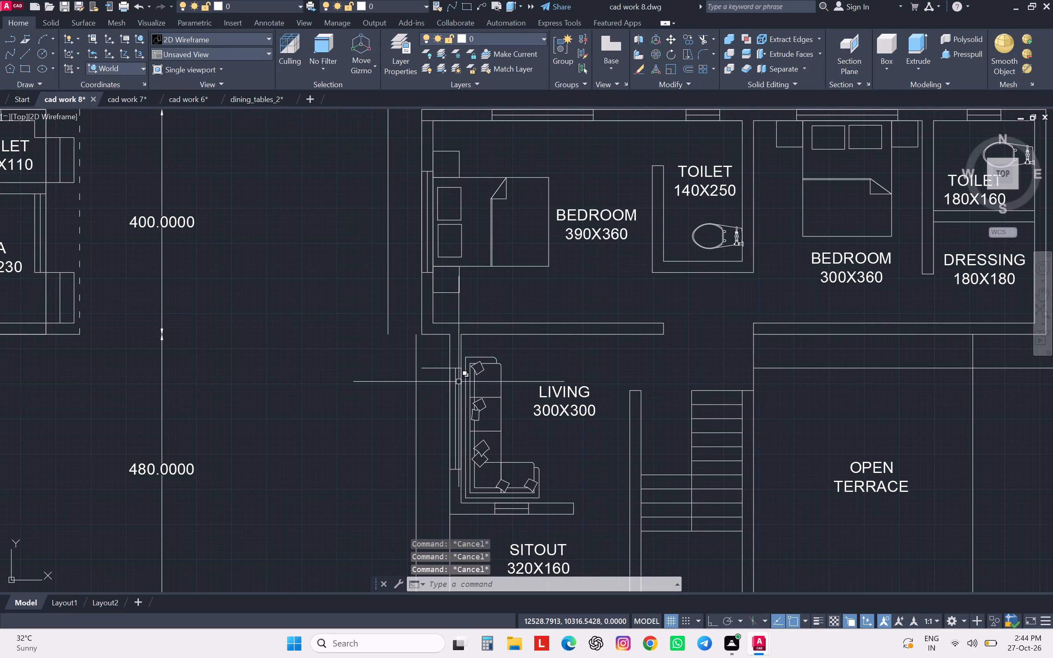
Fillet the short offset line with the west offset lines of the 390X360 bedroom and the living room into sharp corners.
key("f")
key("Return")
left_click(389, 307)
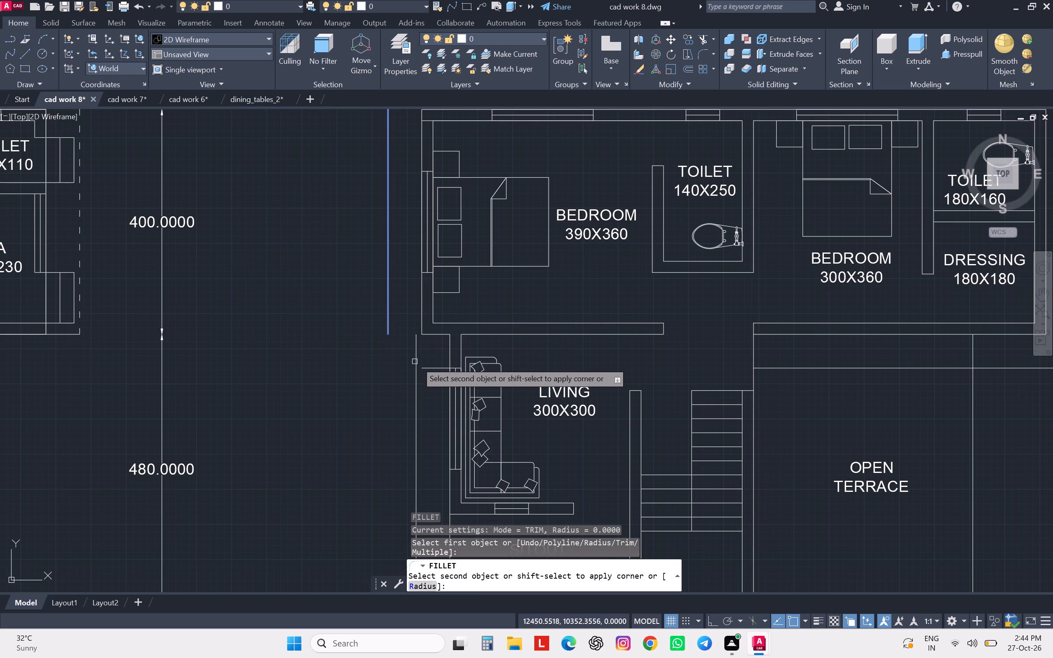
left_click(430, 368)
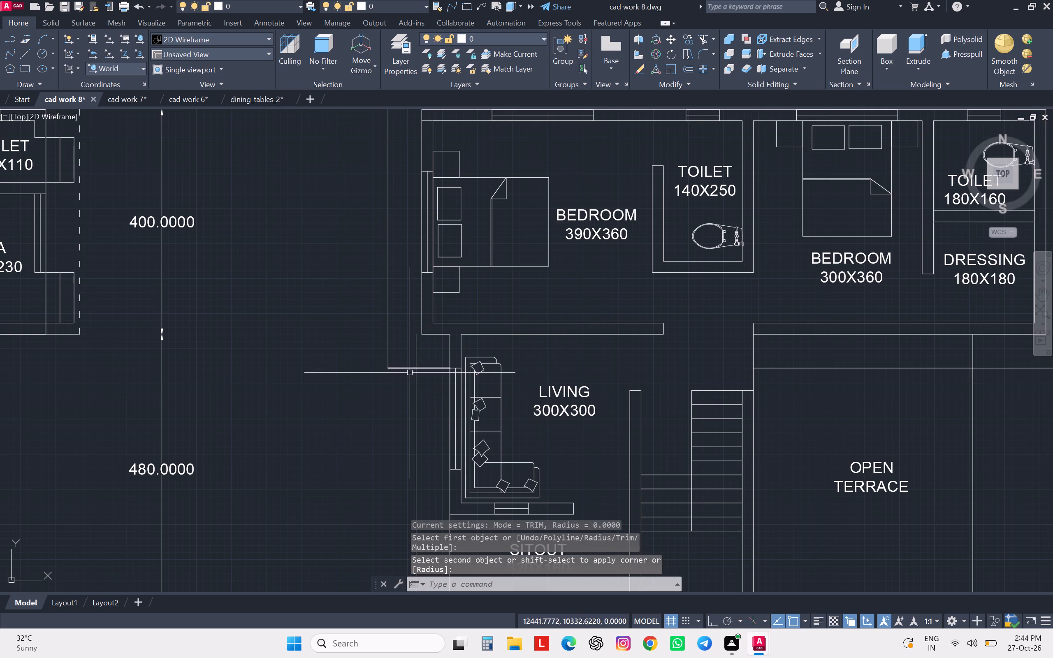
key("space")
left_click(416, 388)
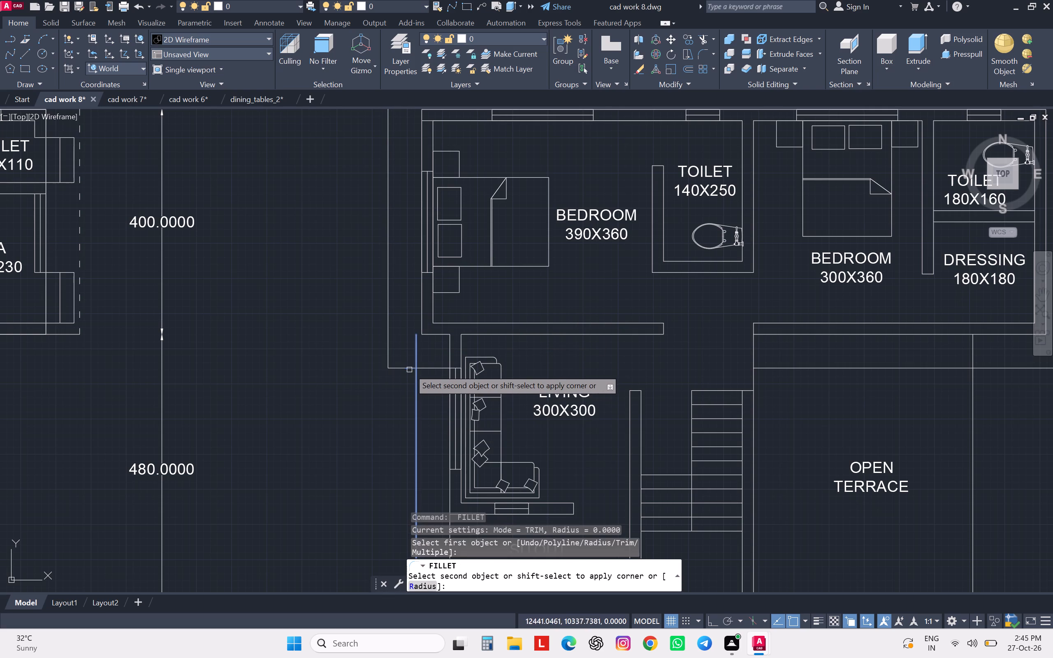
left_click(409, 368)
Move all eight offset lines forming the outer outline around the first floor plan to Layer2.
scroll(409, 354, "down", 3)
scroll(409, 354, "up", 1)
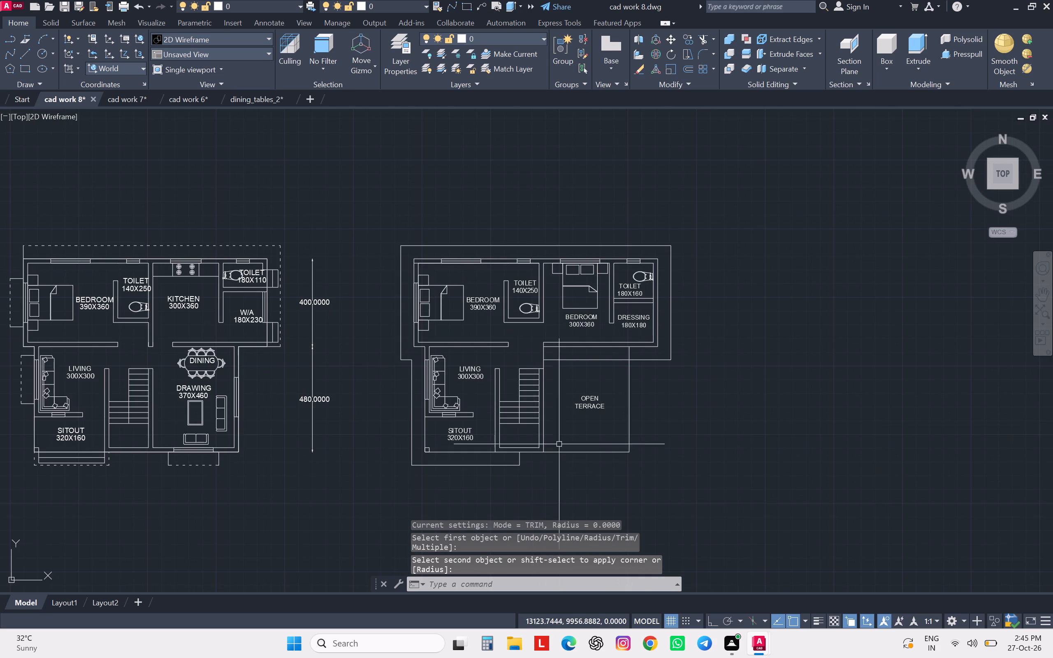
scroll(559, 444, "down", 2)
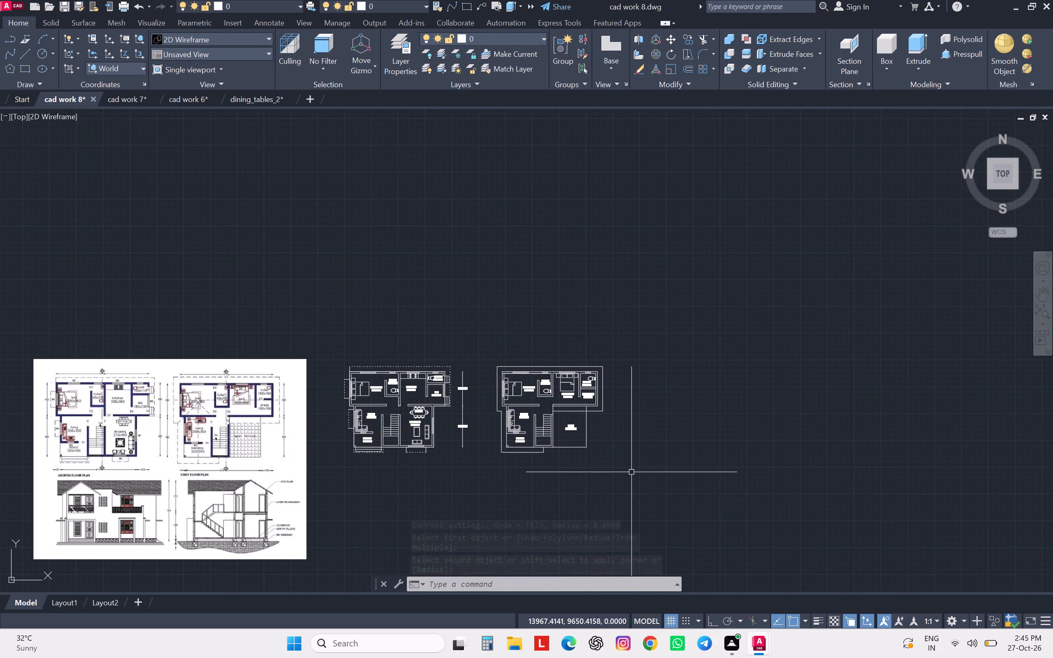
scroll(604, 436, "up", 2)
scroll(604, 436, "down", 1)
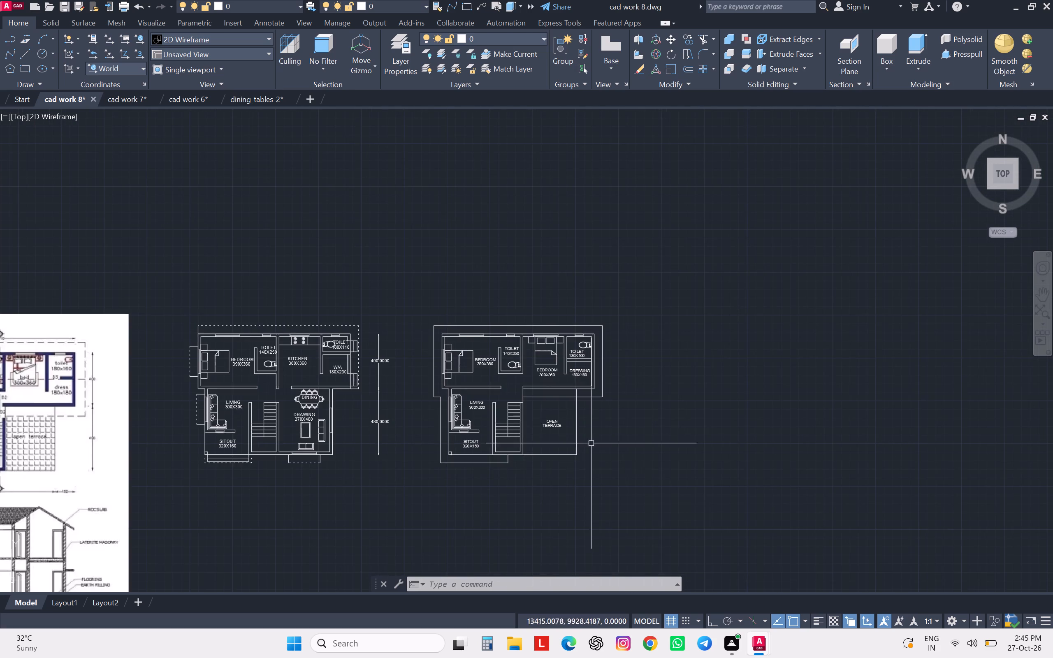
scroll(494, 471, "up", 2)
left_click(537, 446)
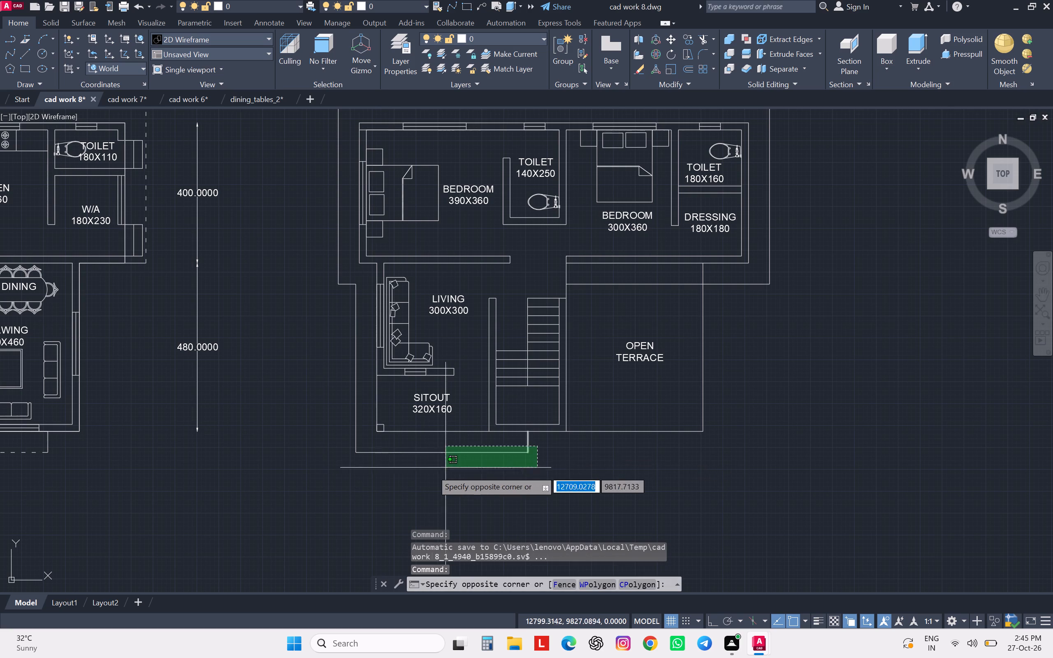
scroll(514, 453, "down", 4)
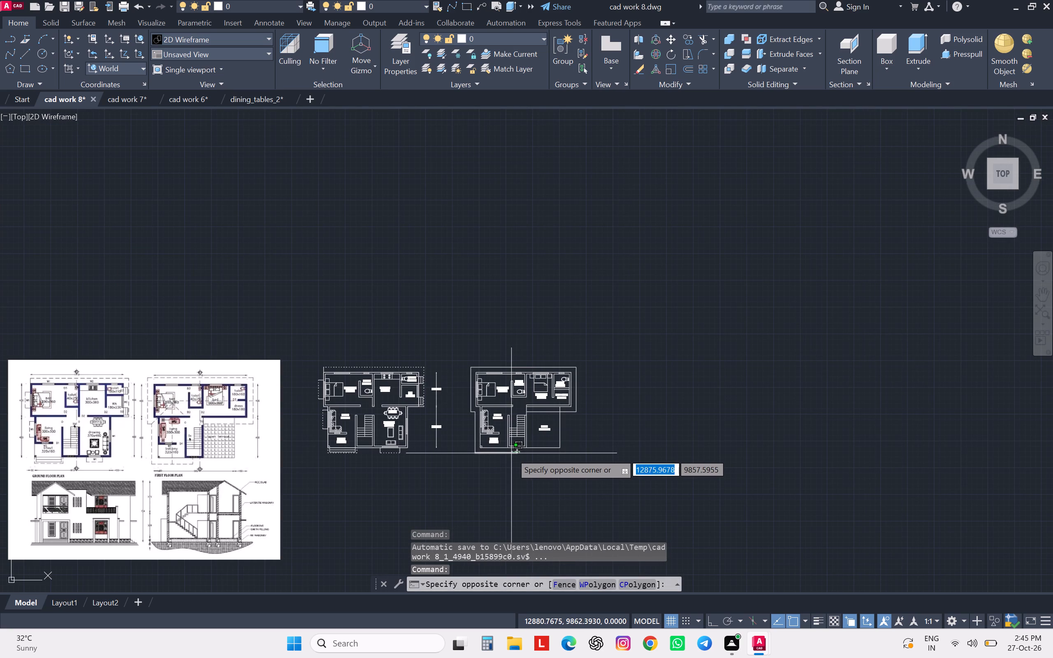
scroll(475, 470, "up", 2)
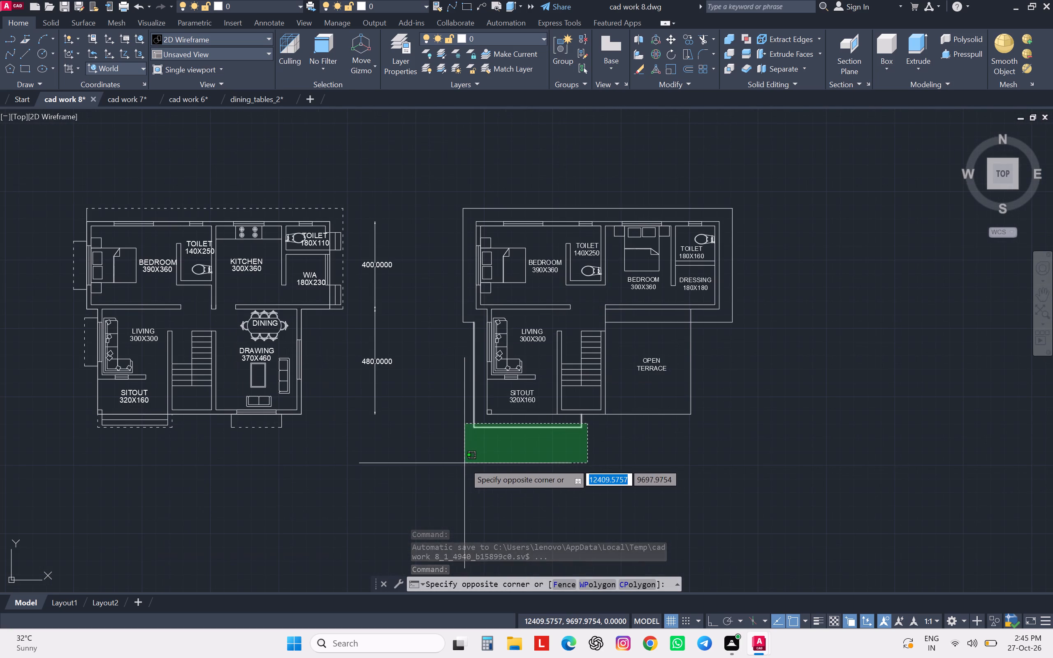
left_click(464, 463)
scroll(455, 298, "up", 1)
left_click(478, 315)
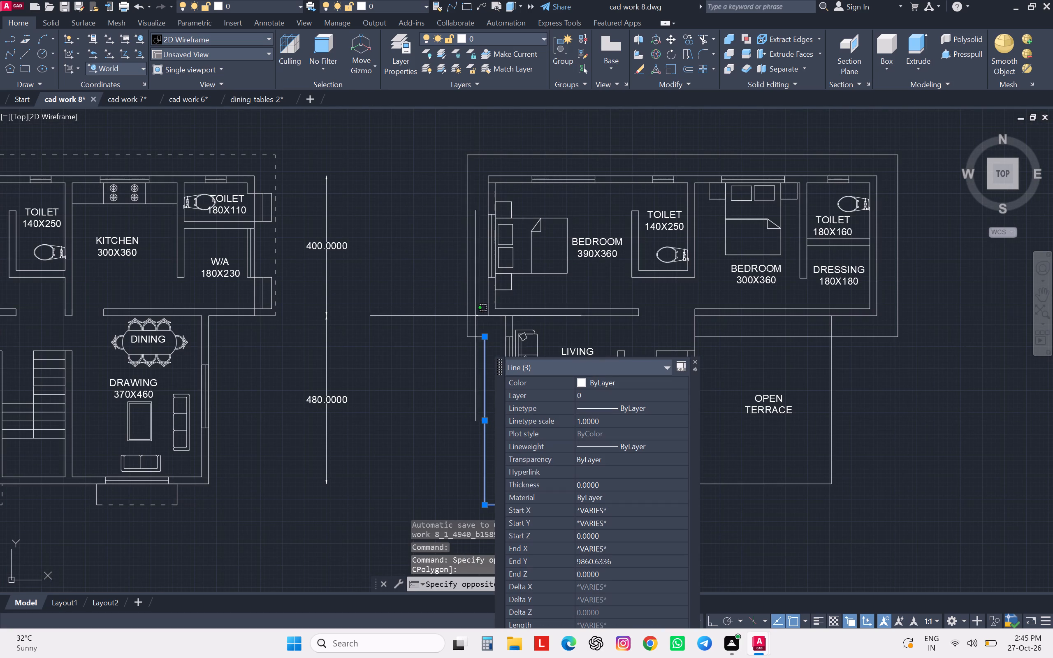
left_click(461, 348)
scroll(579, 295, "down", 1)
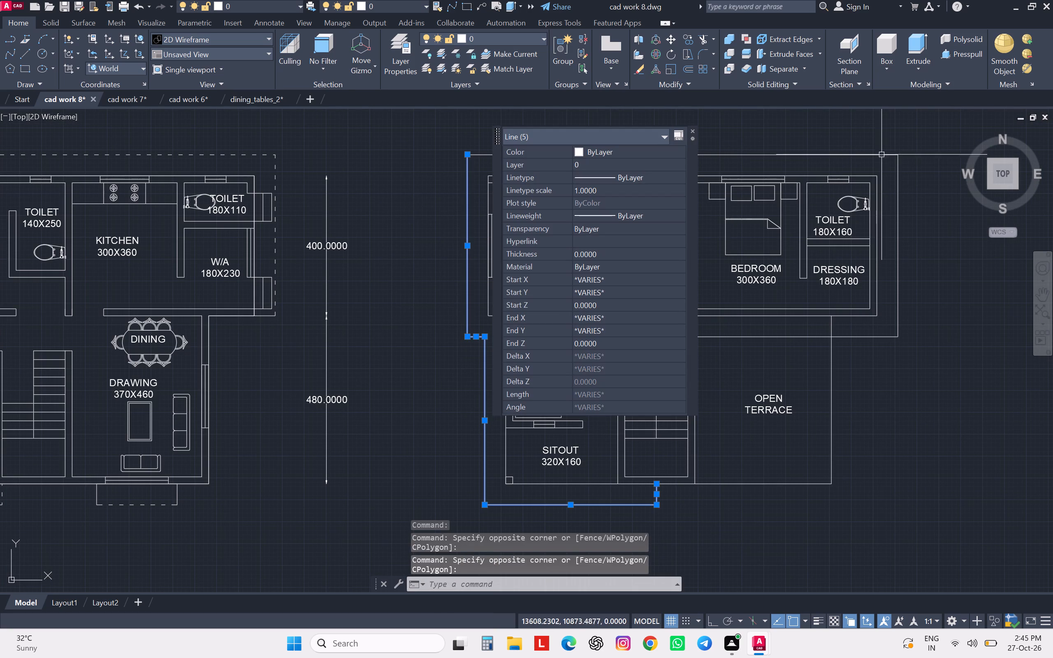
left_click(910, 135)
left_click(893, 162)
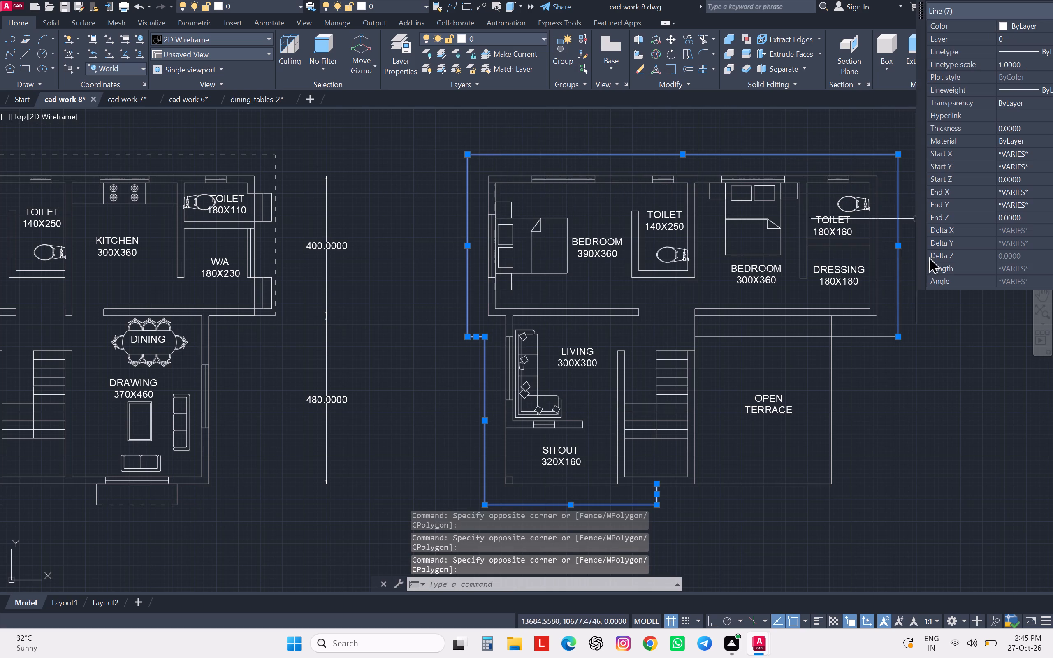
left_click(877, 338)
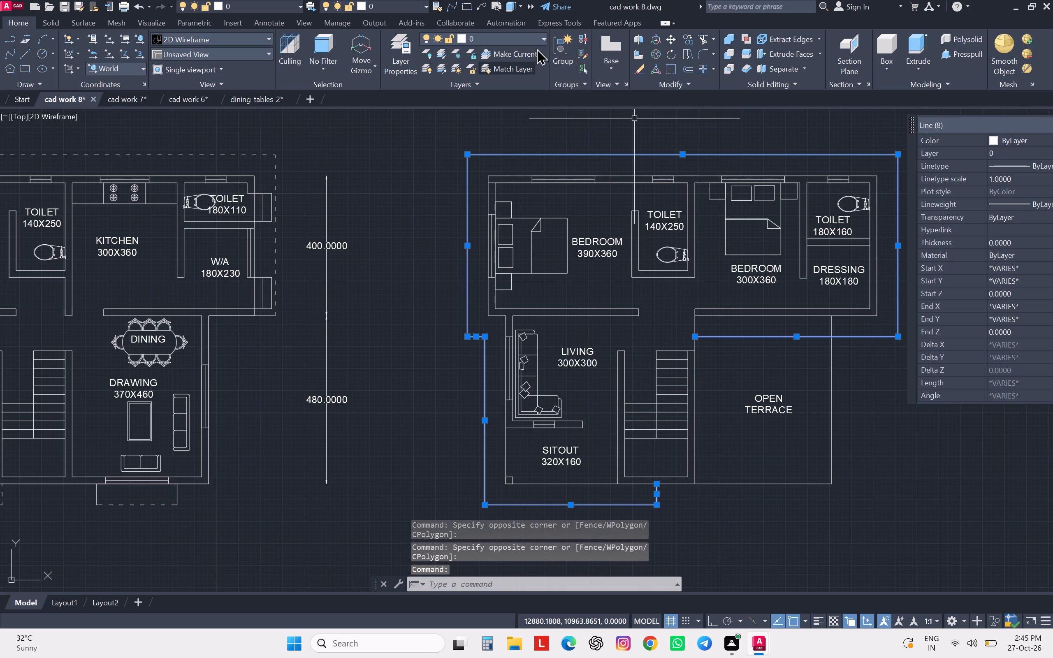
left_click(541, 42)
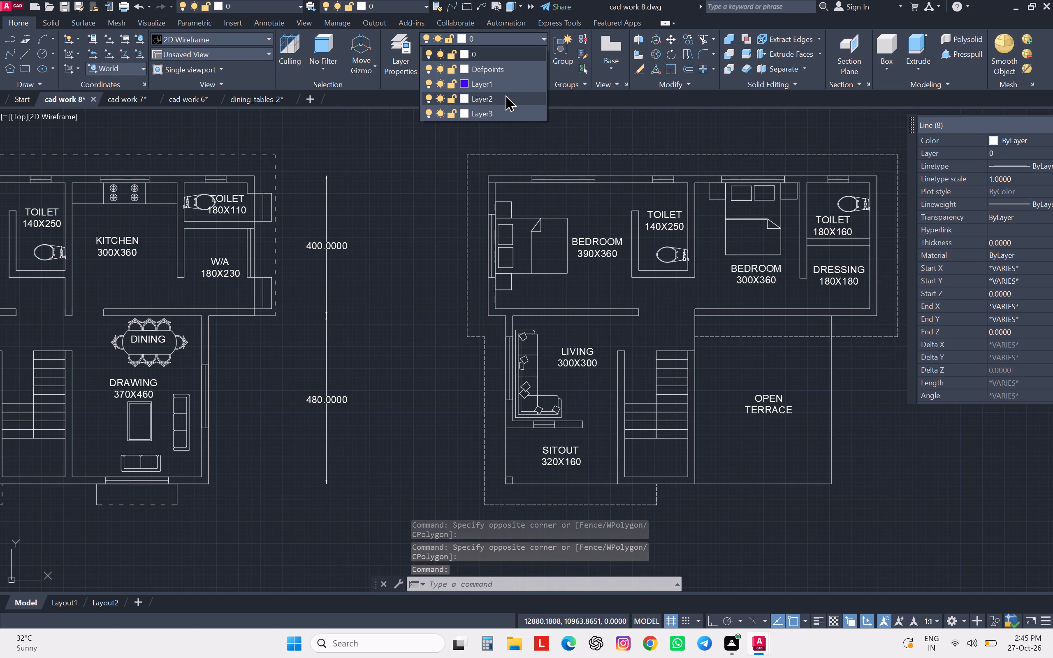
left_click(505, 95)
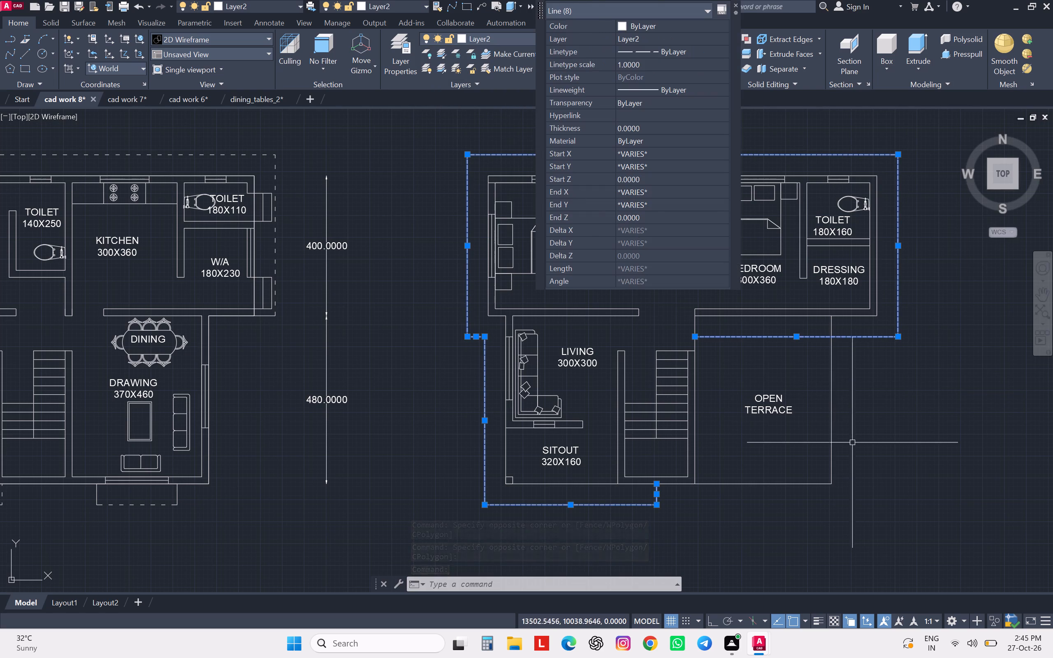
key("Escape")
key("Escape")
key("Escape")
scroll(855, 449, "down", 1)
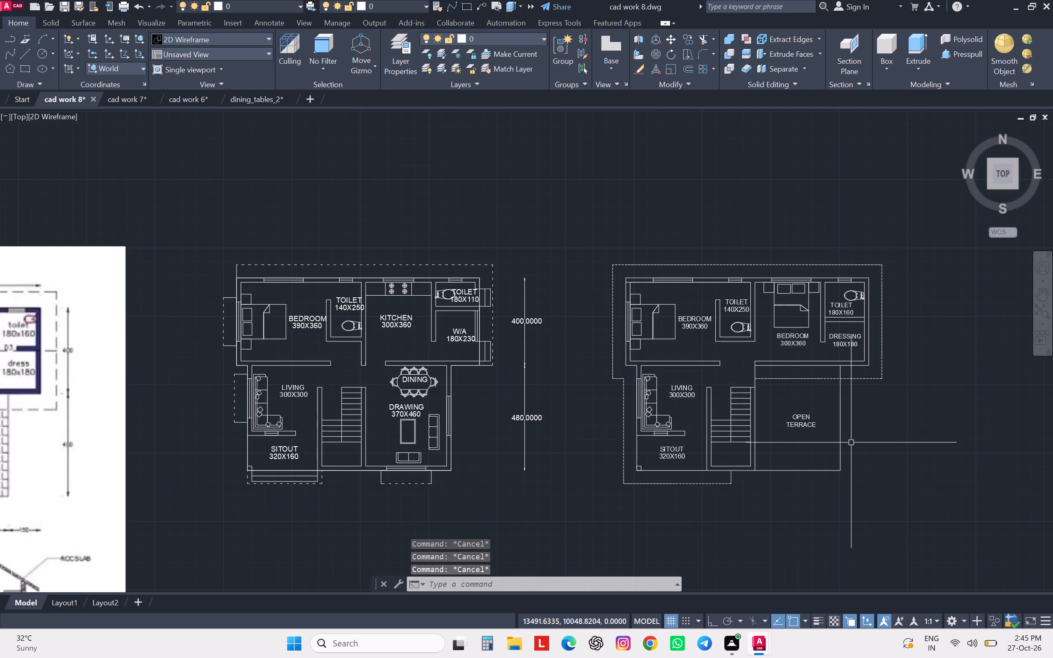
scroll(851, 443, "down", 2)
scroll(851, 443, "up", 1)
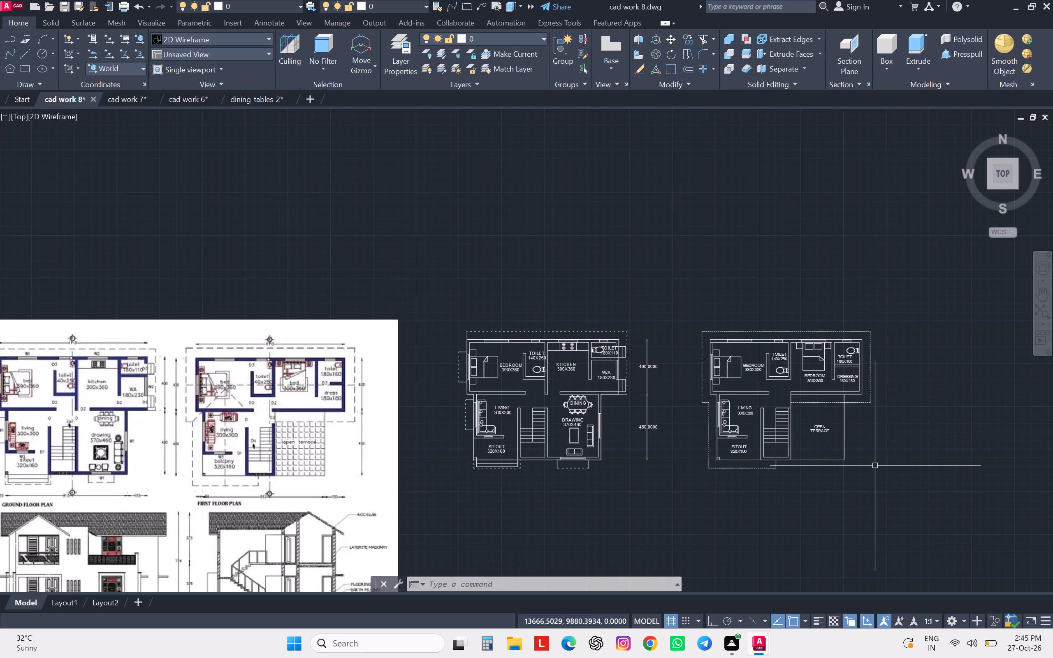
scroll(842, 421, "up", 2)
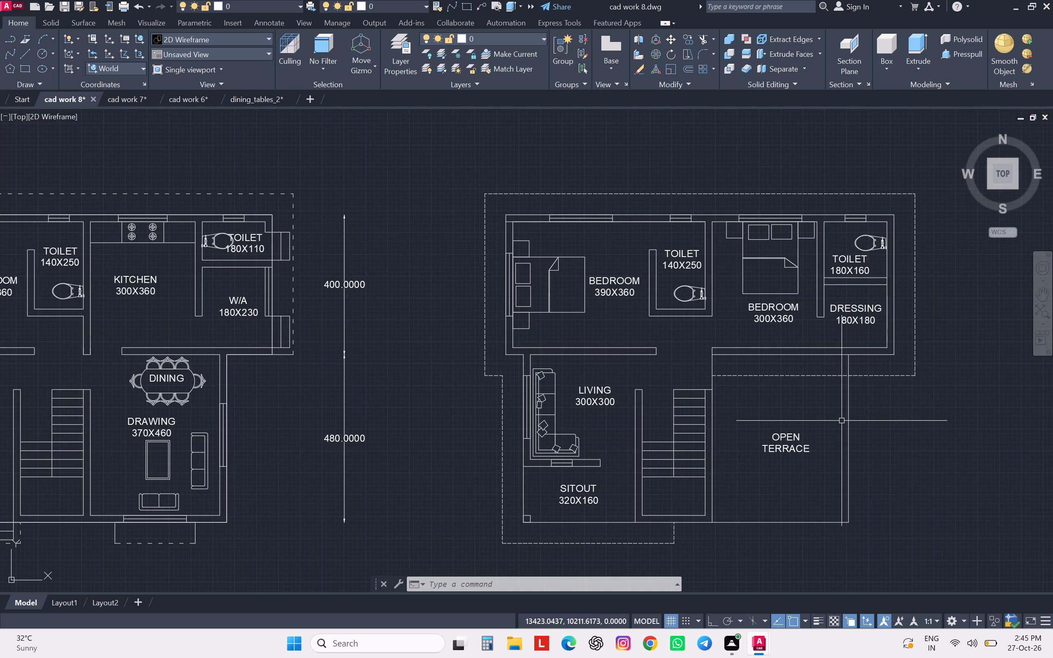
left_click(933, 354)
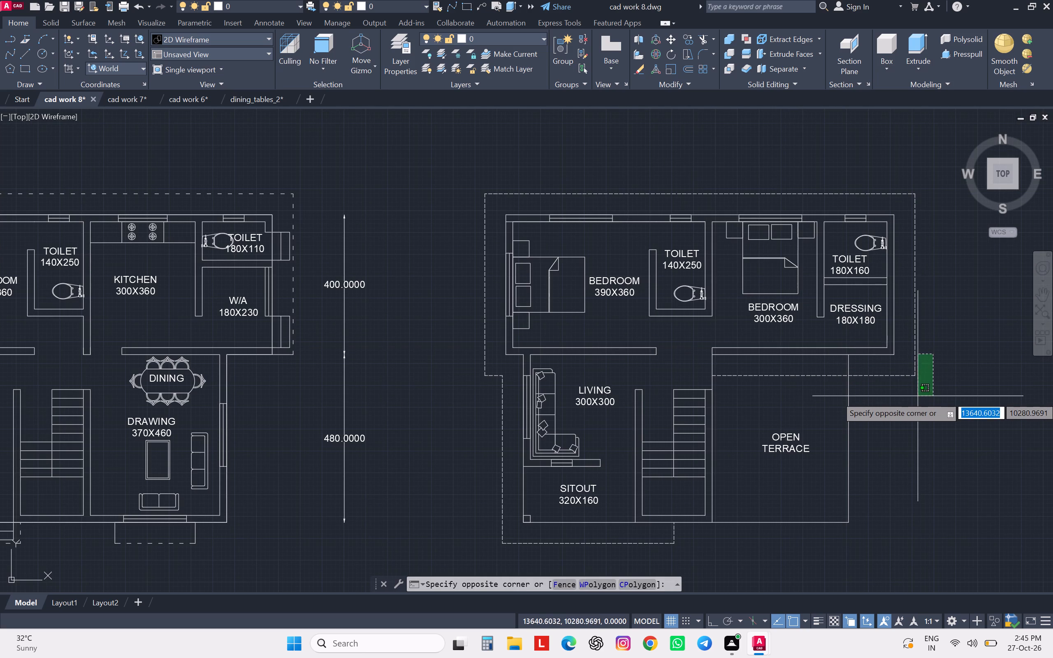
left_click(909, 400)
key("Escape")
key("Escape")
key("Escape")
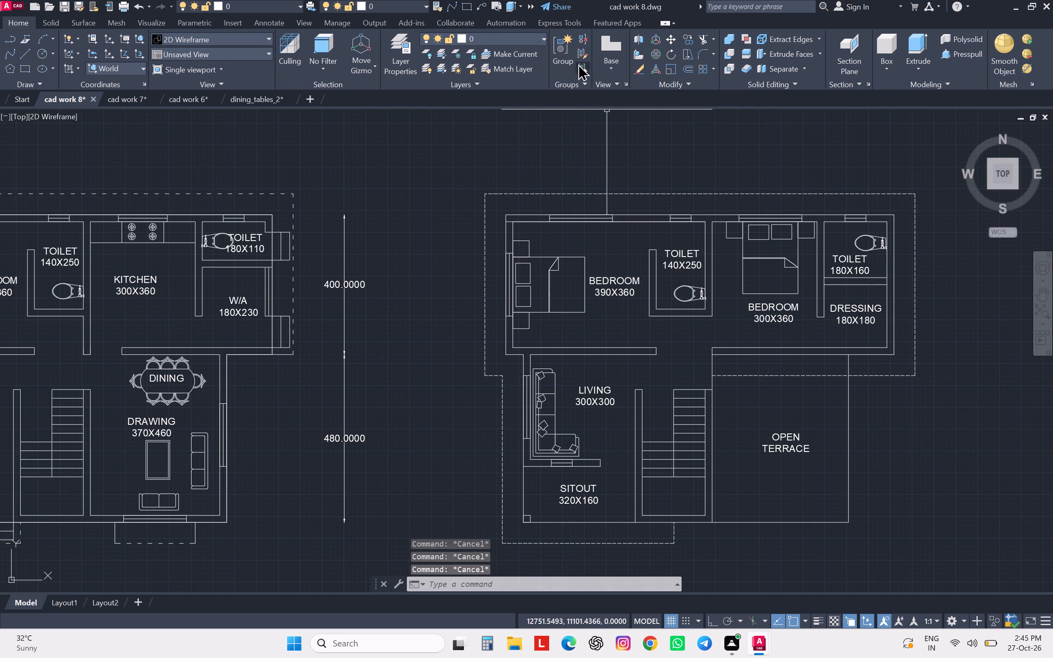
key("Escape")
Examine the linetypes that can be loaded for Layer2 in the layer properties.
left_click(544, 37)
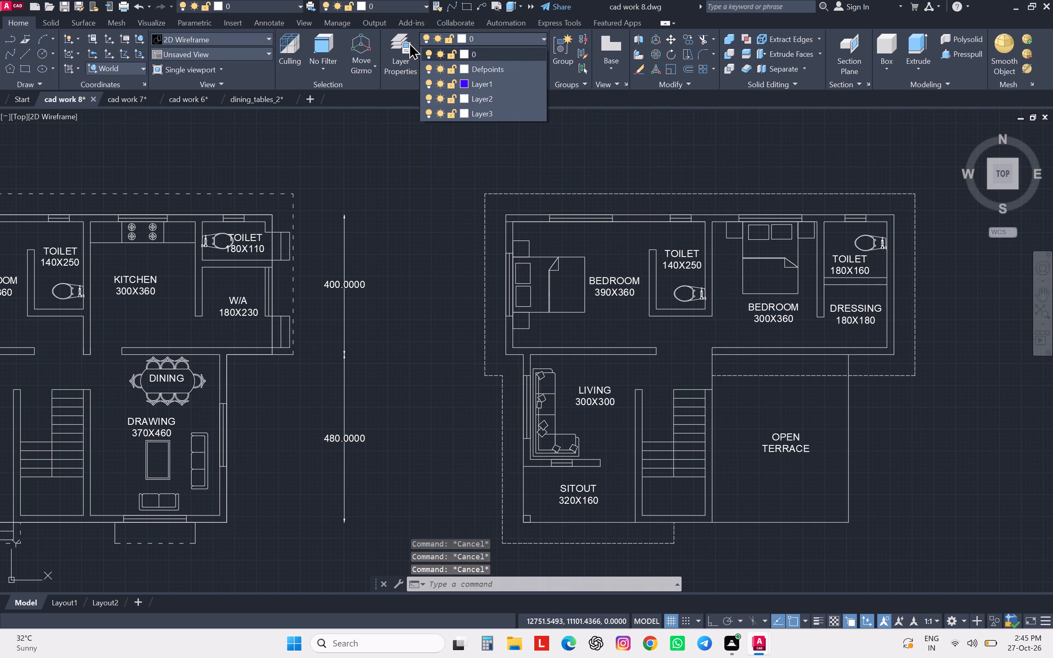
left_click(401, 70)
left_click(405, 65)
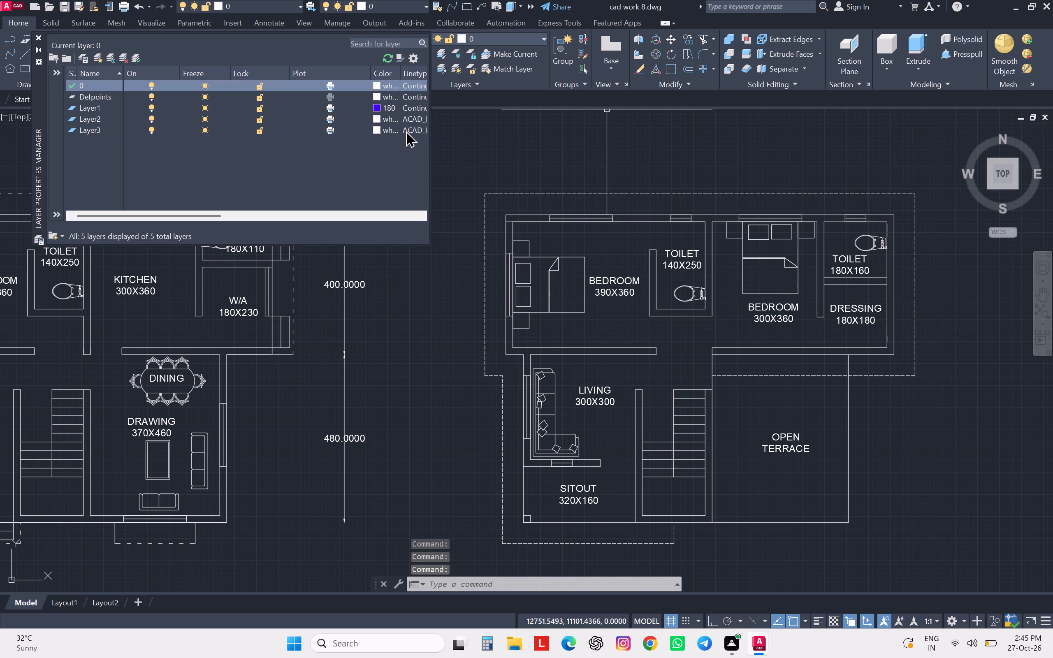
double_click(414, 118)
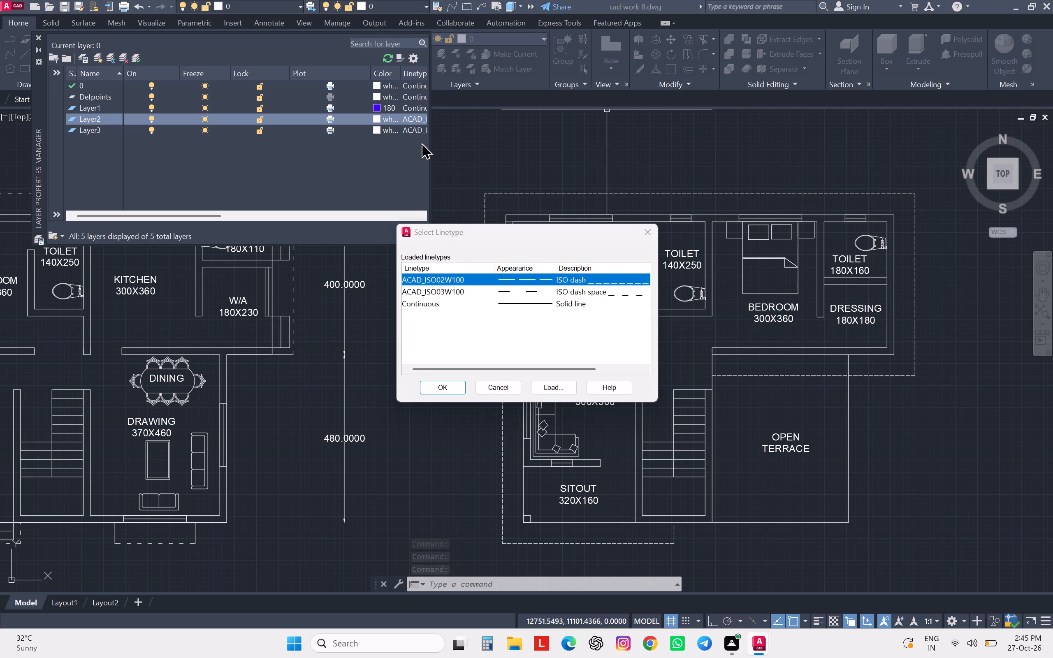
left_click(552, 387)
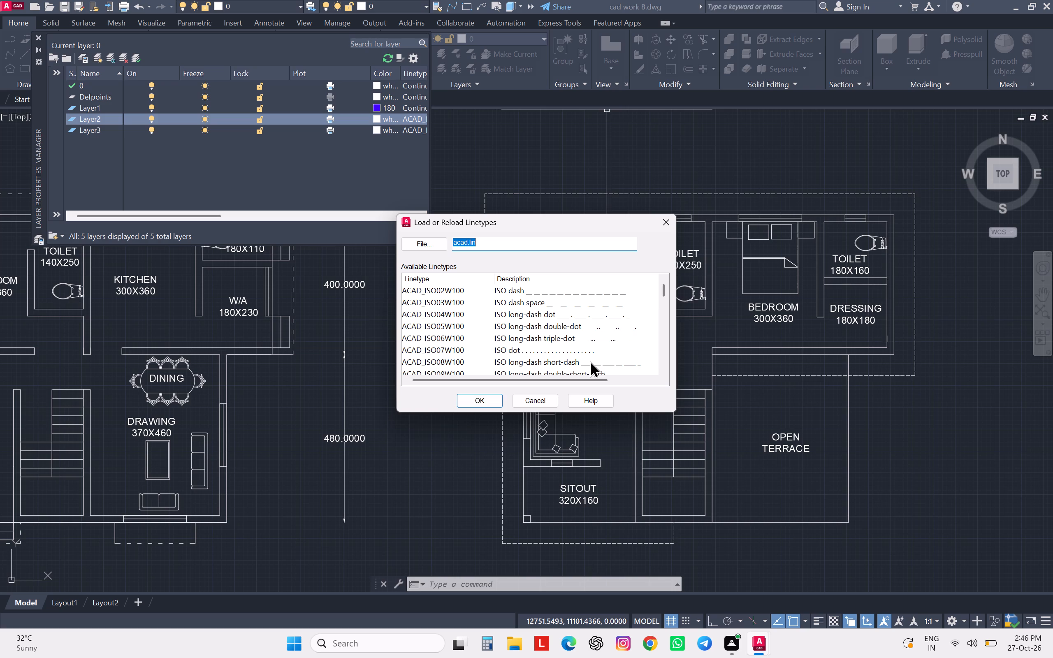
scroll(590, 361, "down", 1)
scroll(590, 361, "up", 4)
scroll(590, 361, "down", 1)
scroll(583, 364, "up", 1)
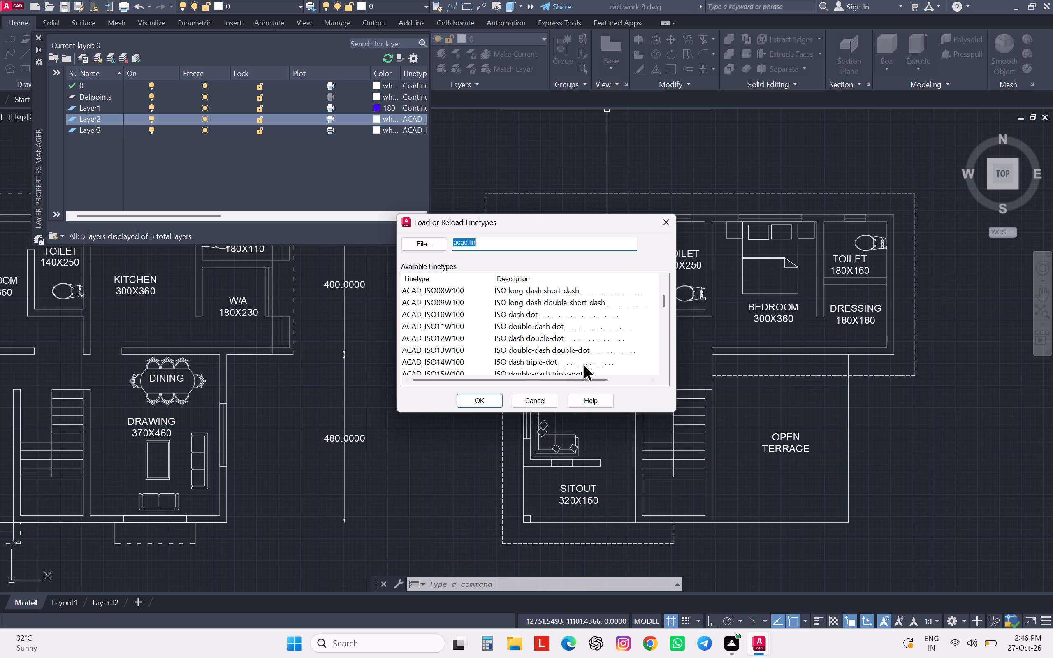
scroll(237, 392, "down", 7)
left_click(243, 387)
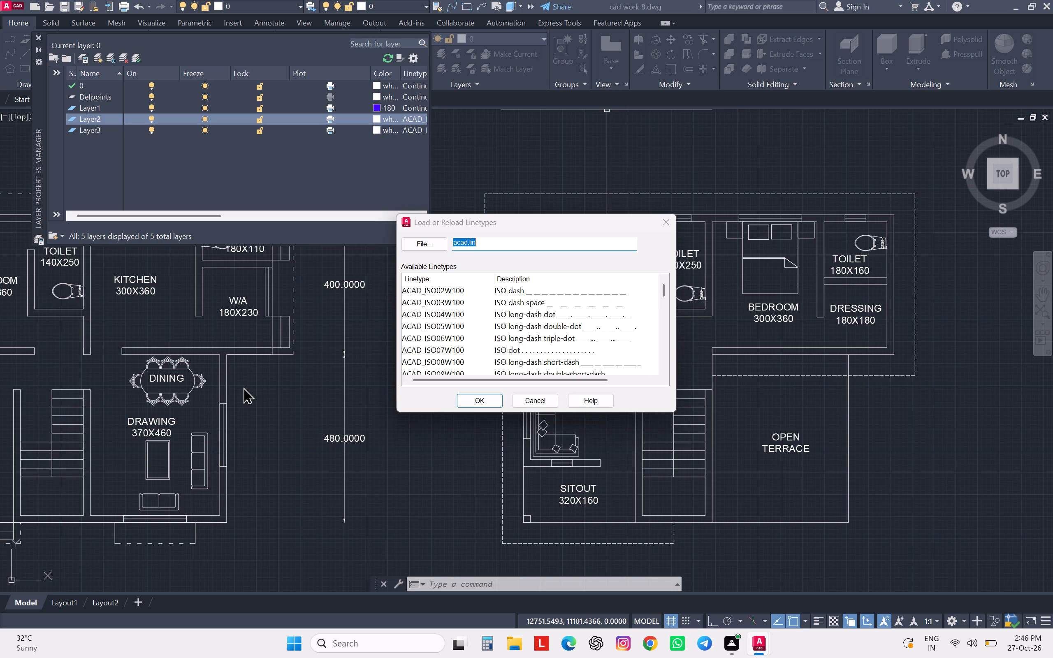
left_click(670, 217)
left_click(651, 240)
Examine the linetypes that can be loaded for Layer2 against the dashed outline around the first floor plan in the reference image.
scroll(406, 320, "down", 1)
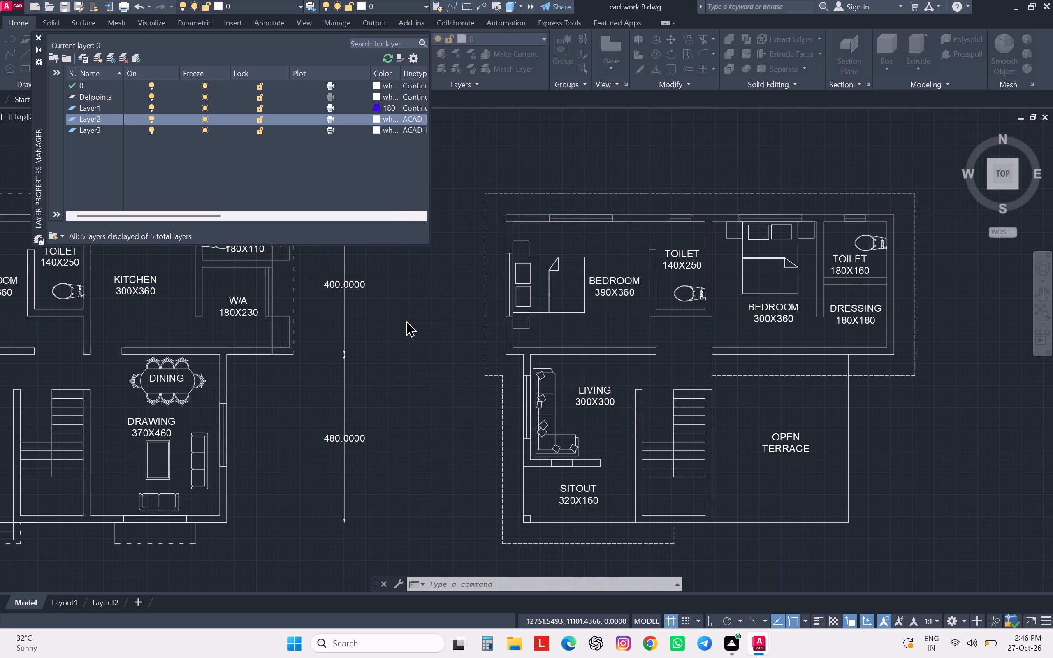
scroll(406, 320, "down", 2)
middle_click_drag(214, 341, 230, 336)
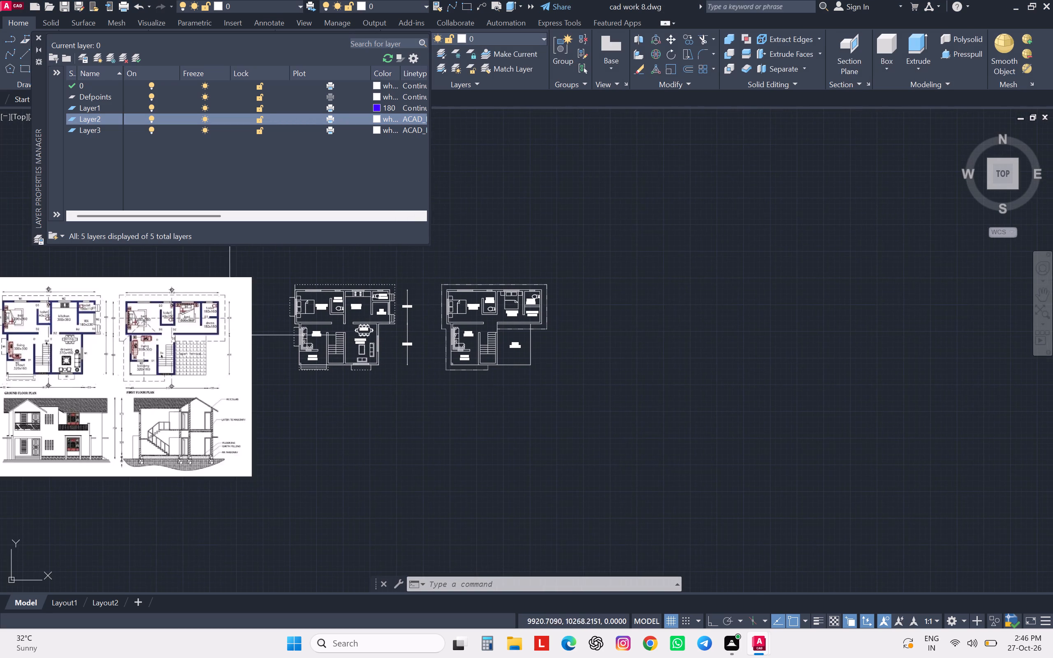
scroll(217, 313, "up", 1)
scroll(217, 313, "down", 1)
scroll(217, 313, "up", 1)
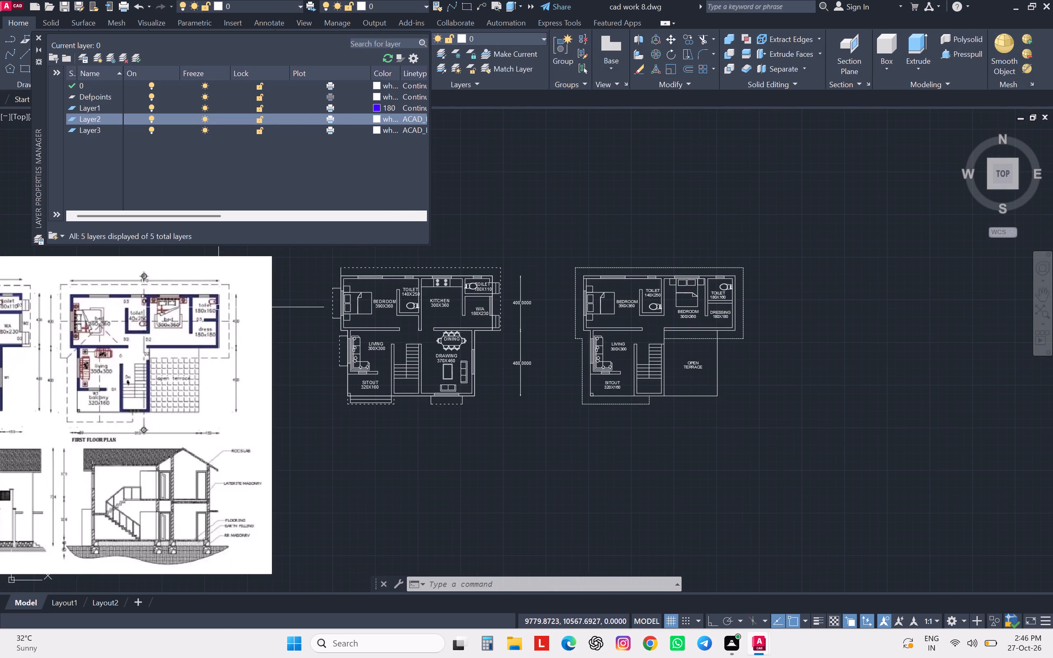
left_click(412, 121)
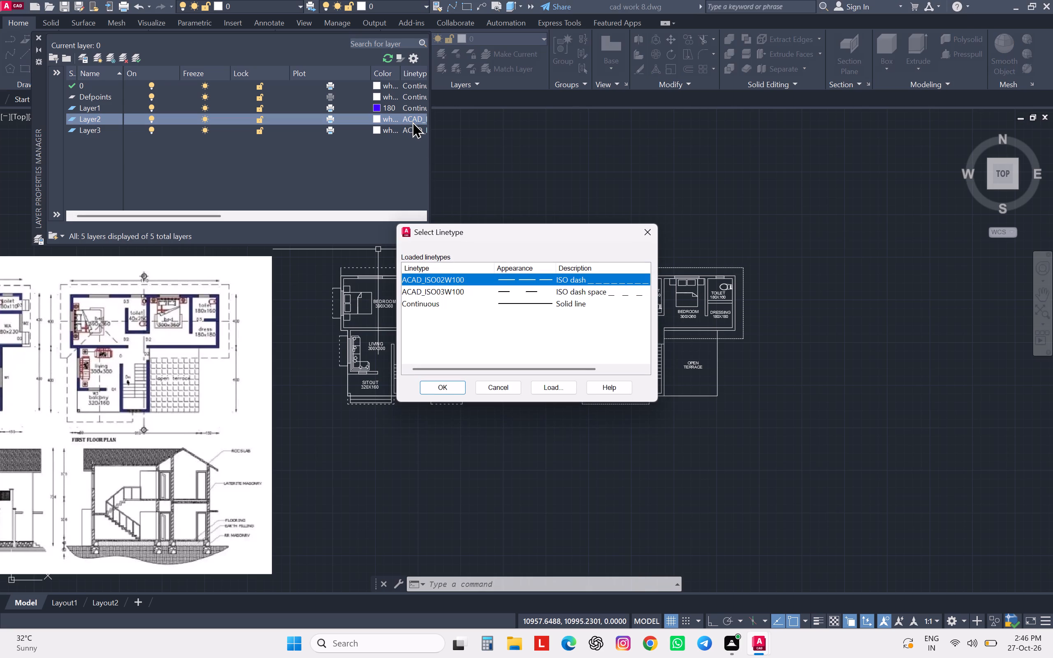
left_click(541, 384)
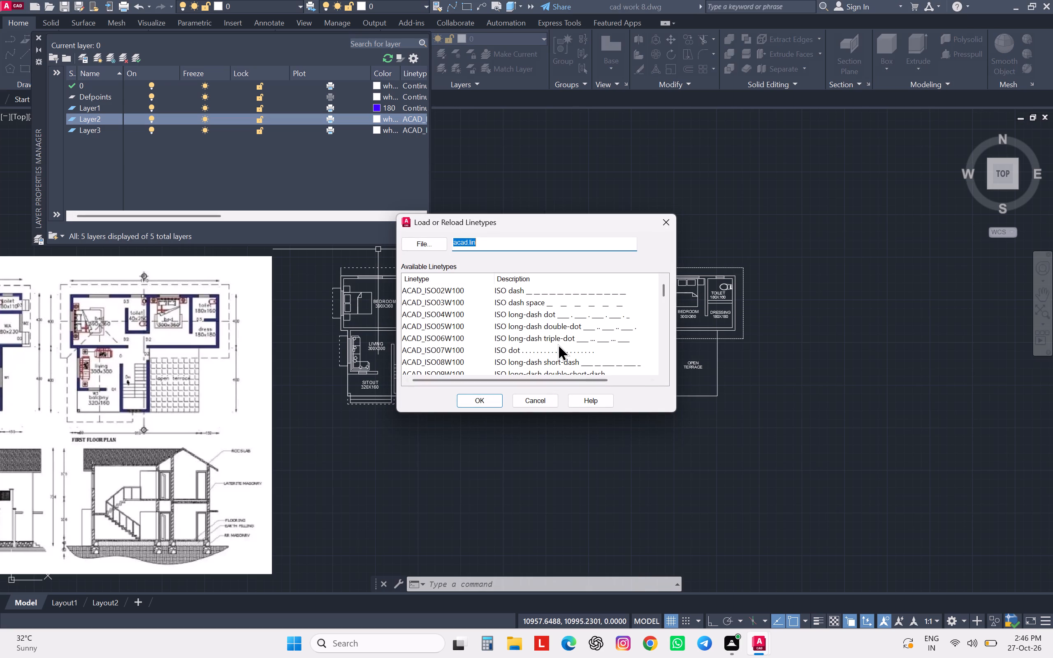
scroll(558, 344, "down", 1)
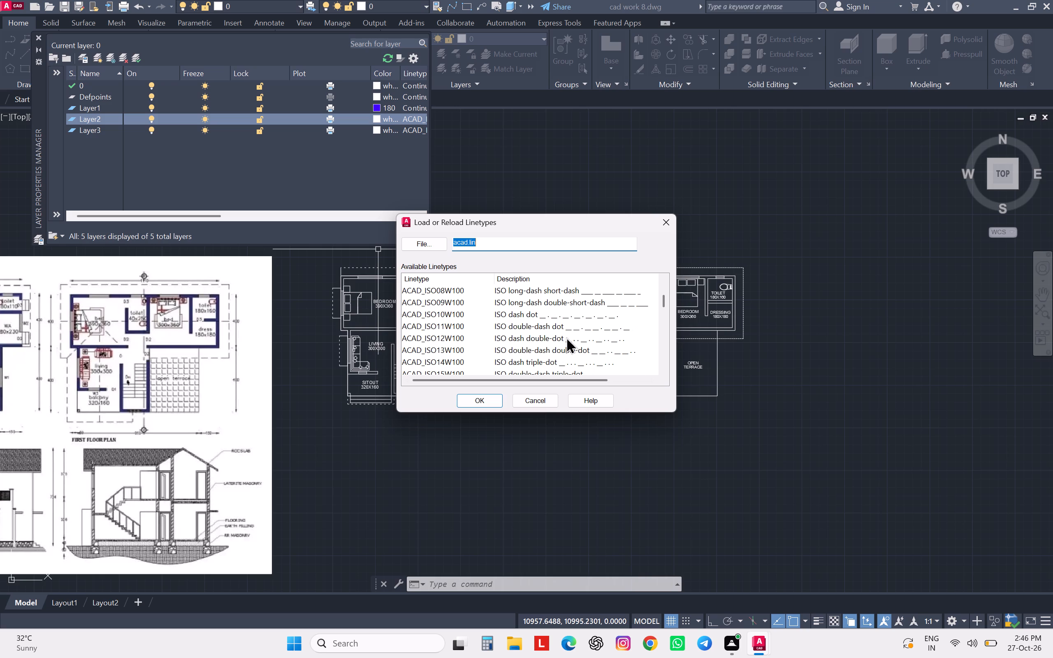
scroll(595, 312, "up", 1)
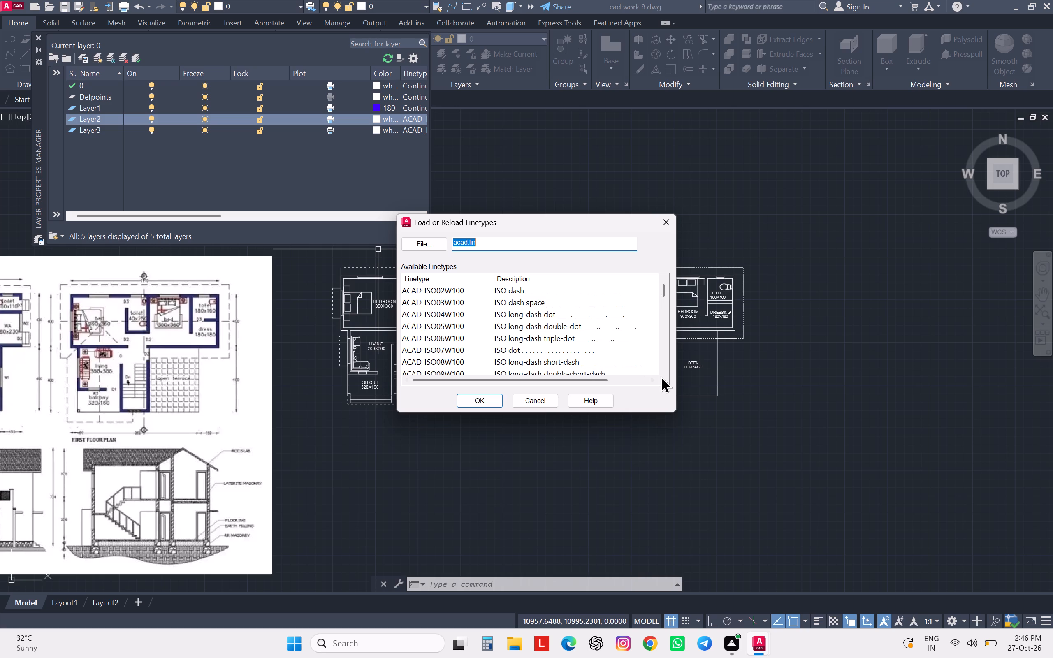
scroll(621, 336, "down", 1)
scroll(621, 336, "up", 1)
scroll(621, 336, "down", 2)
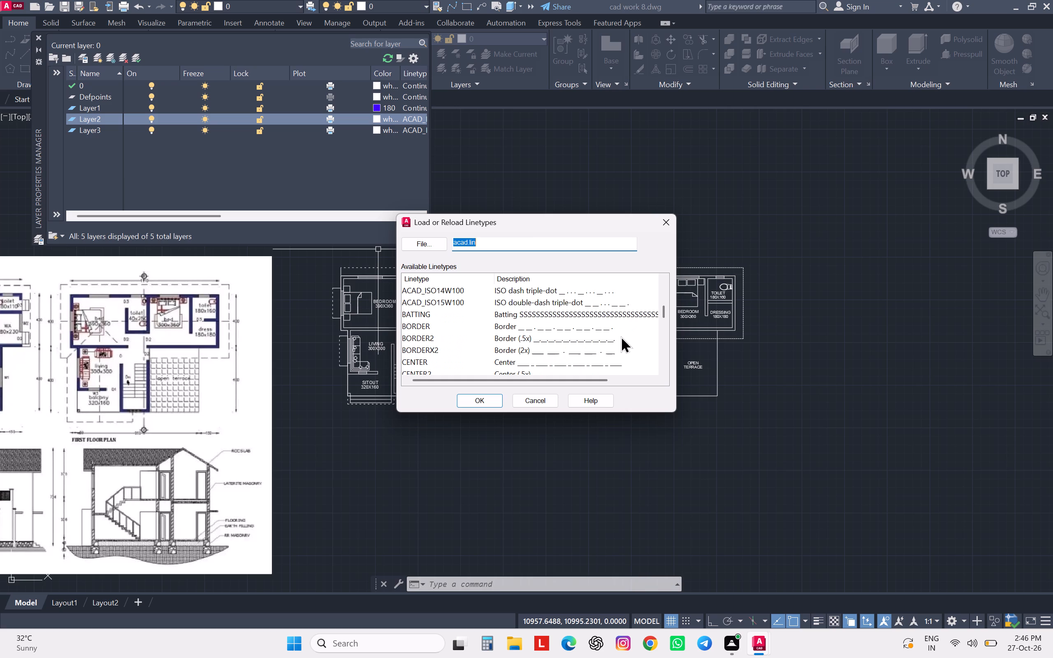
scroll(621, 336, "down", 1)
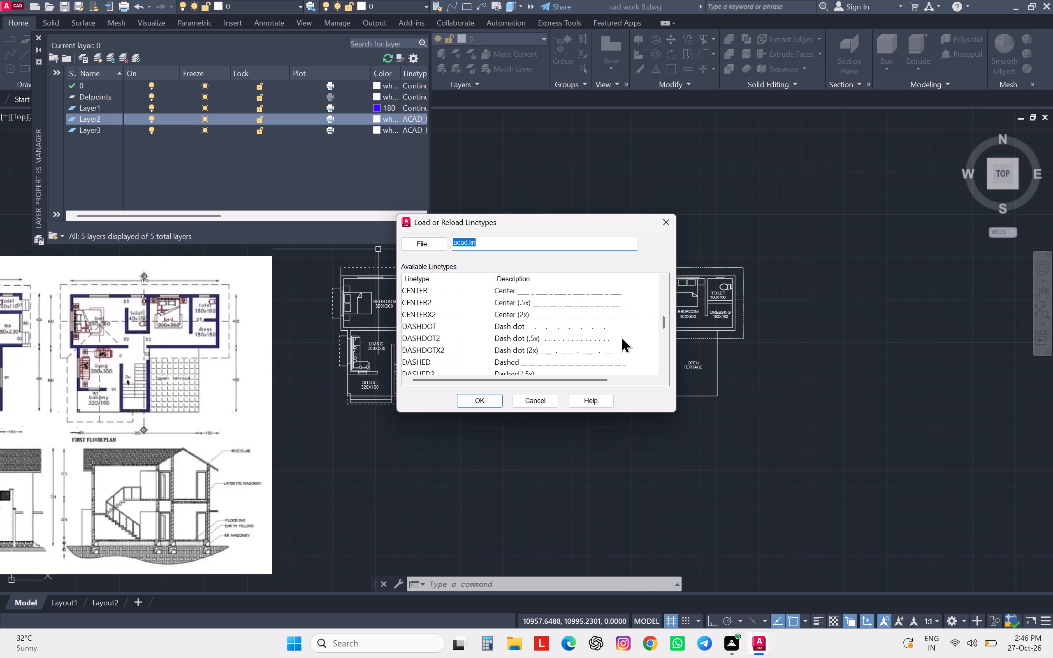
scroll(621, 336, "down", 3)
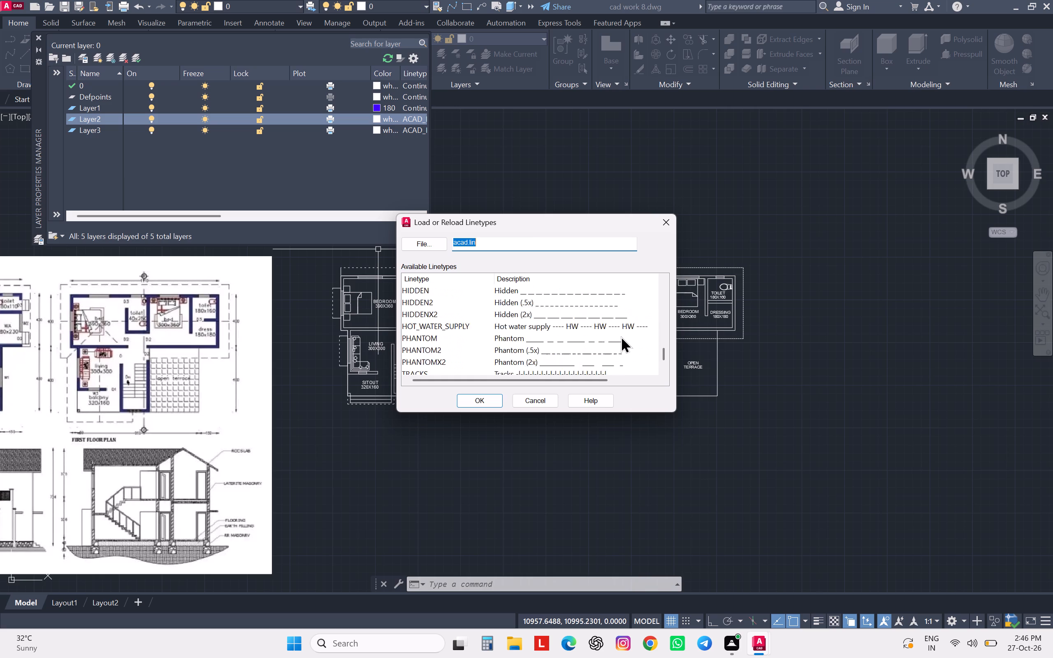
scroll(621, 336, "down", 4)
scroll(621, 336, "up", 1)
scroll(621, 336, "down", 6)
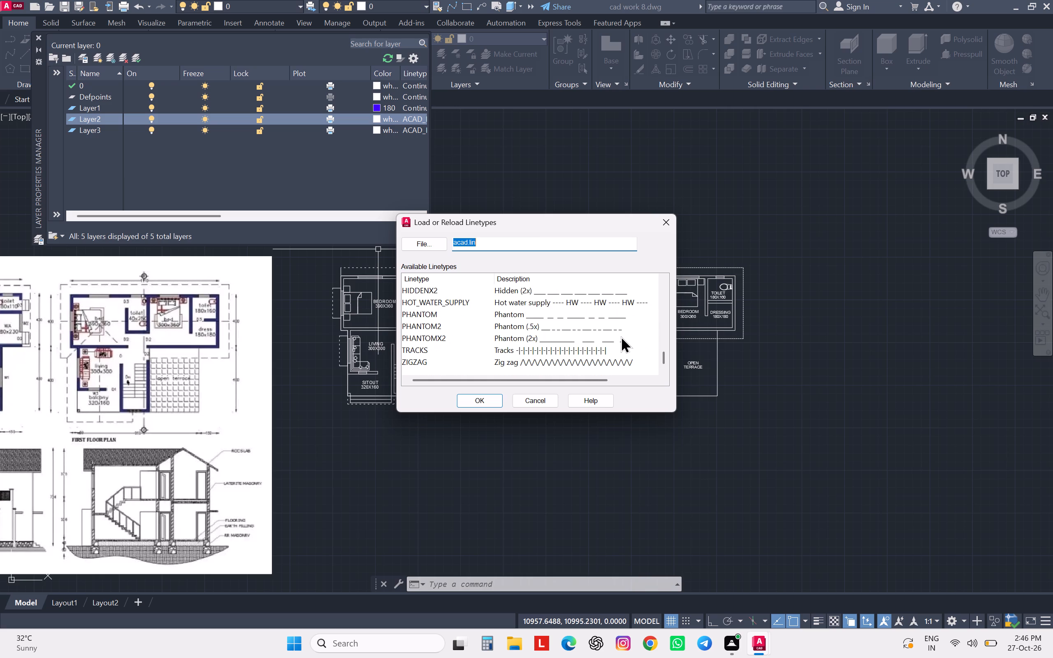
scroll(621, 337, "up", 2)
scroll(621, 337, "down", 1)
scroll(621, 337, "up", 4)
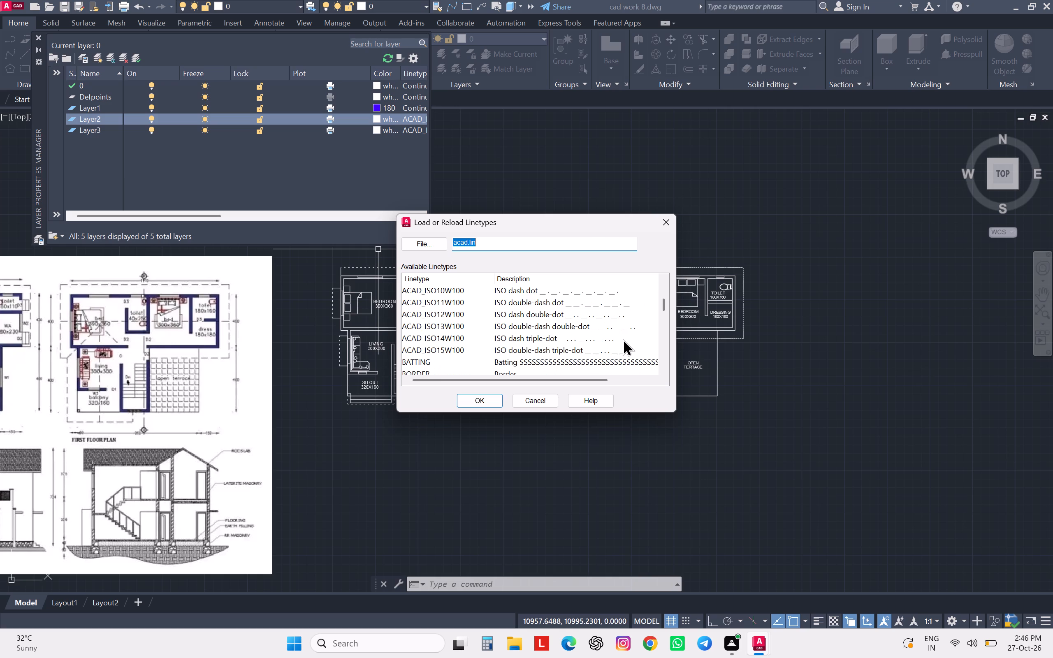
scroll(623, 339, "up", 5)
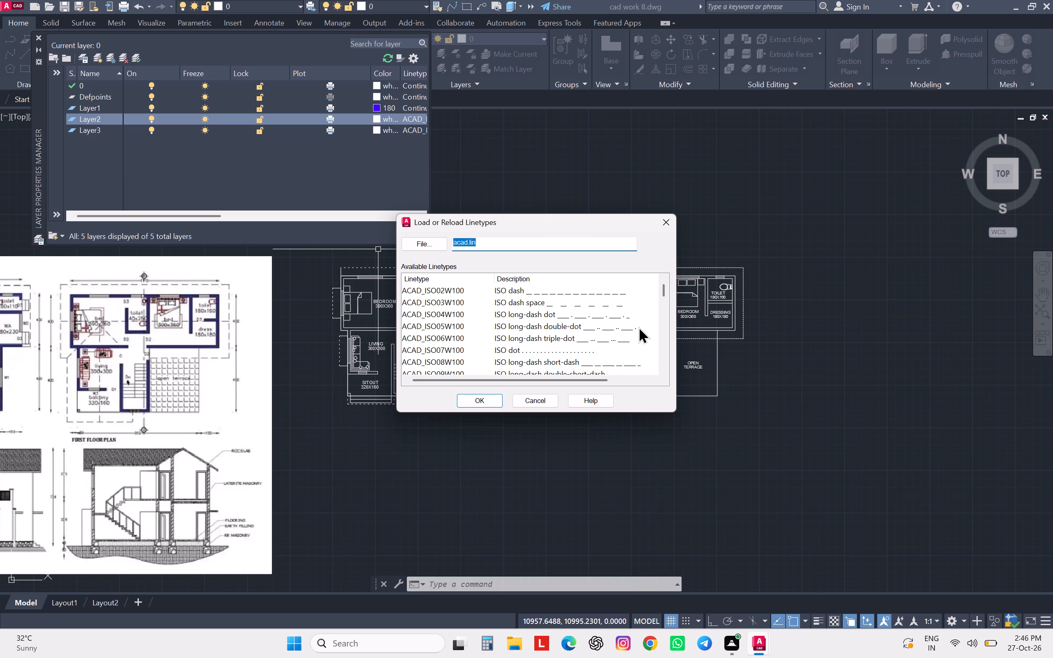
scroll(638, 327, "down", 2)
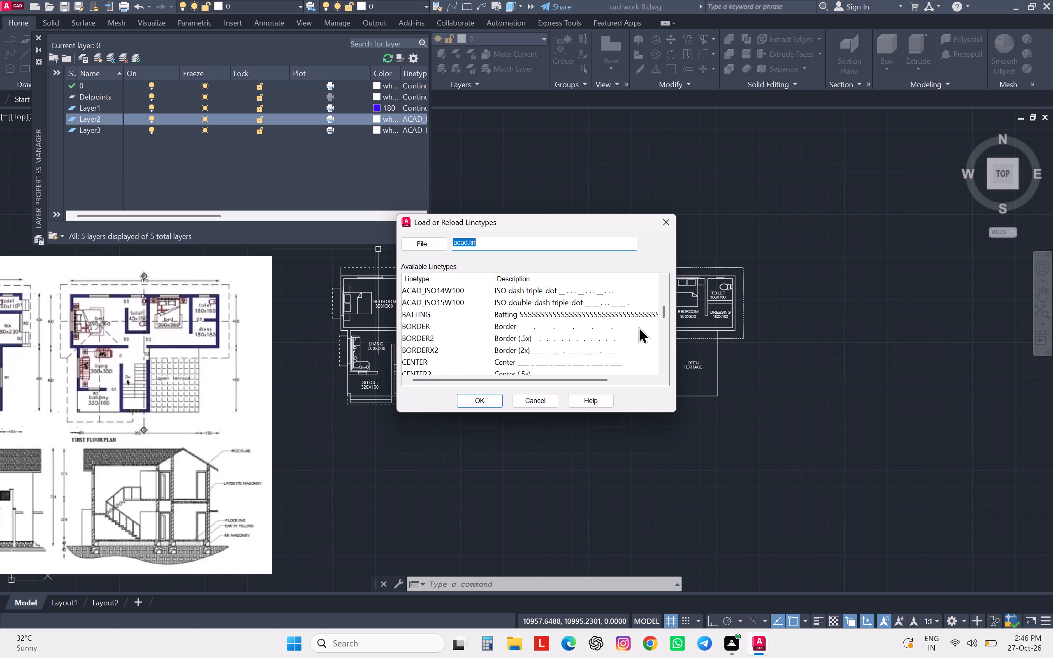
scroll(638, 327, "up", 2)
scroll(638, 327, "down", 1)
scroll(638, 327, "up", 2)
scroll(638, 327, "down", 1)
scroll(638, 327, "up", 1)
scroll(638, 327, "down", 2)
scroll(638, 327, "up", 1)
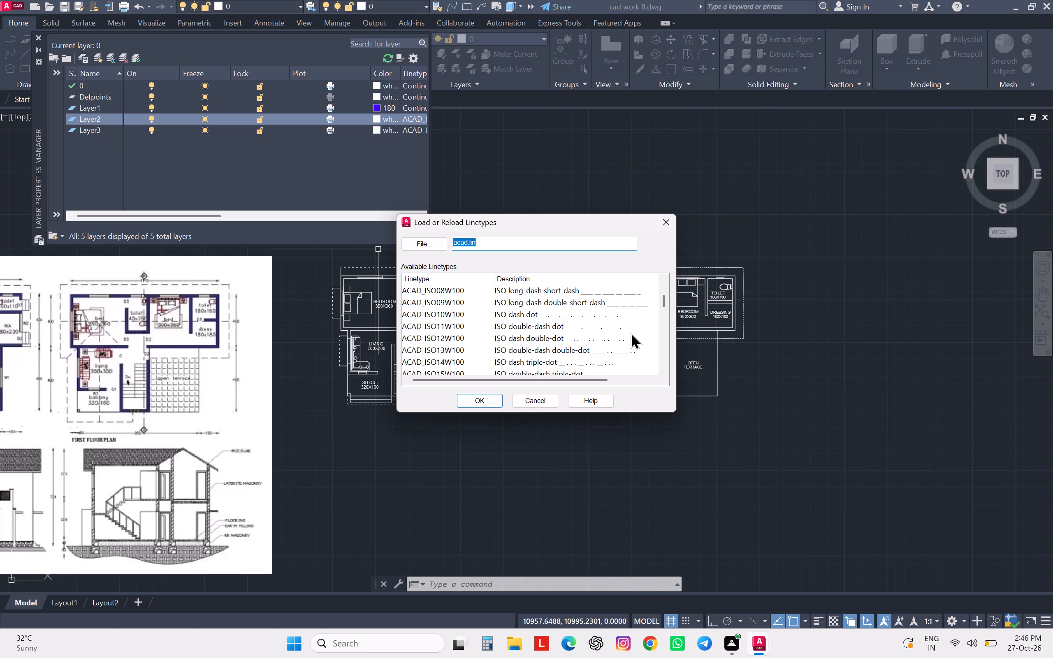
Go through the loadable linetypes one by one from ACAD_ISO11W100 to DASHED2, comparing their dash patterns.
key("Down")
key("Down")
key("Down")
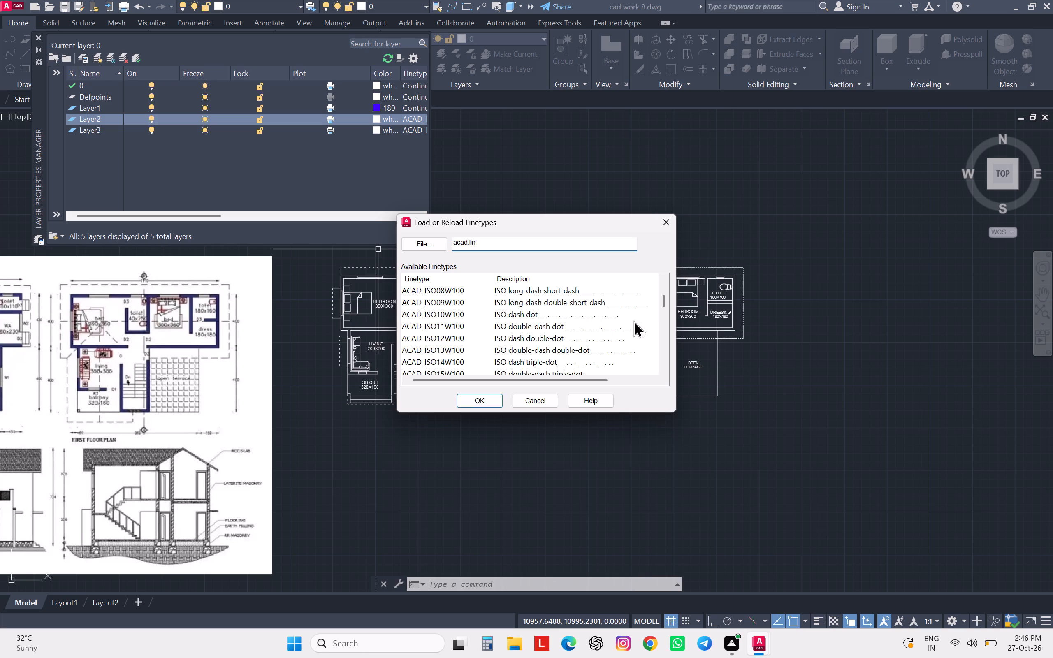
left_click(636, 320)
key("Down")
key("Down")
key("Down")
key("Down")
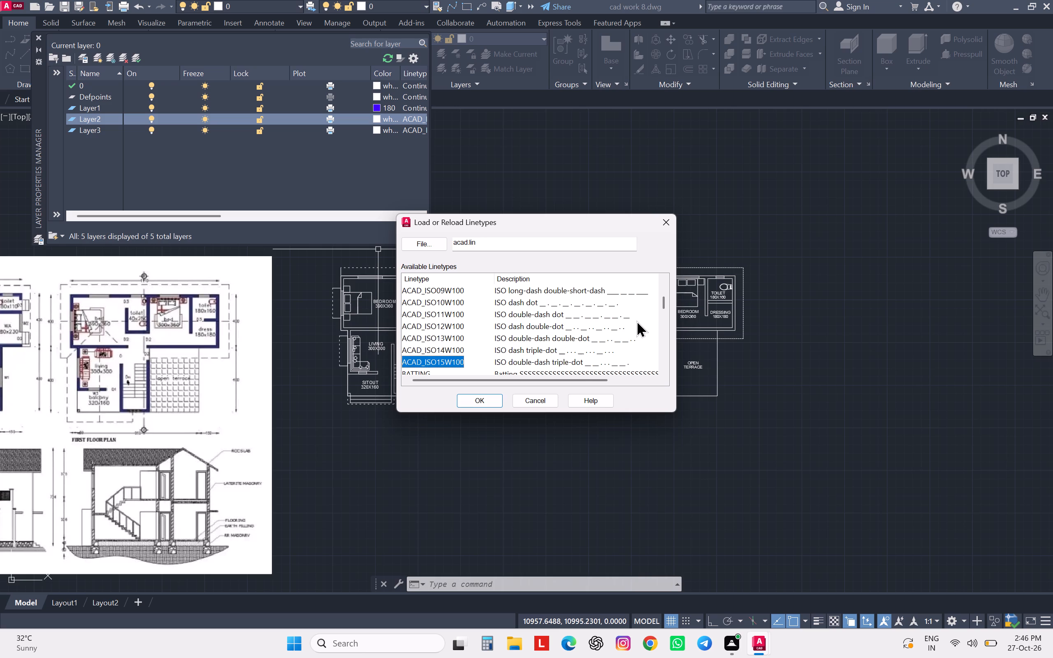
key("Down")
key("Down")
key("Down")
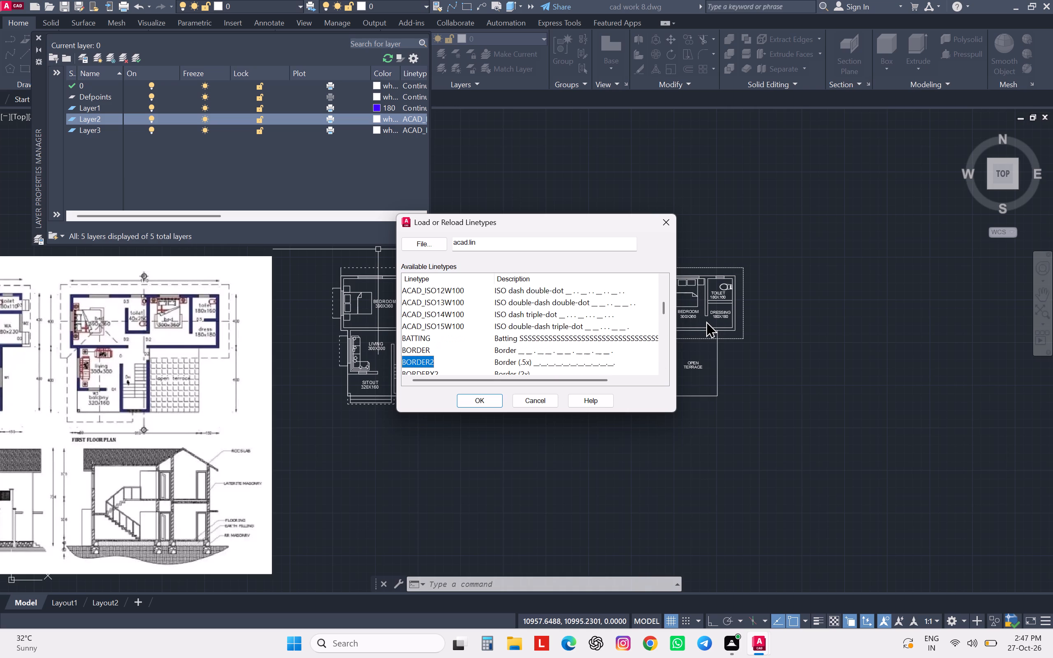
key("Down")
key("Down")
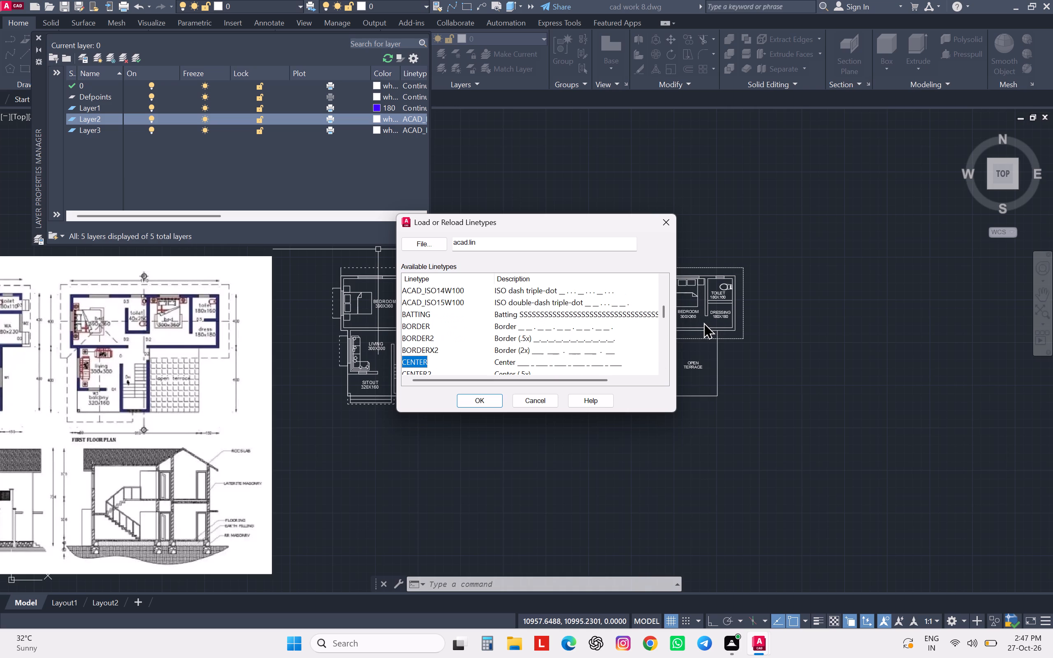
key("Down")
key("Down")
key("Down")
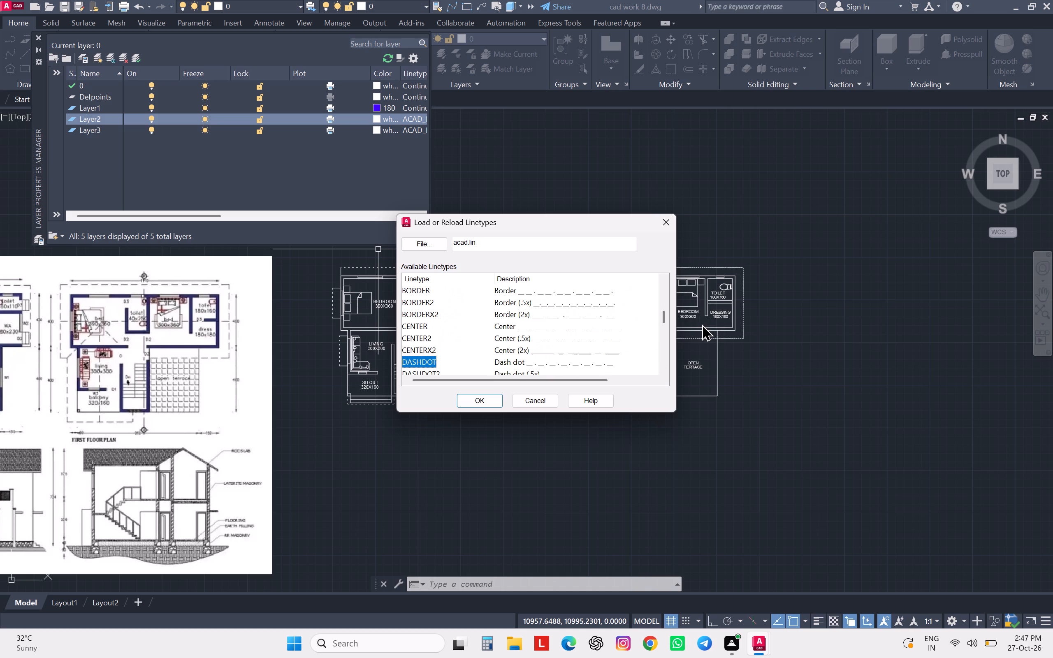
key("Down")
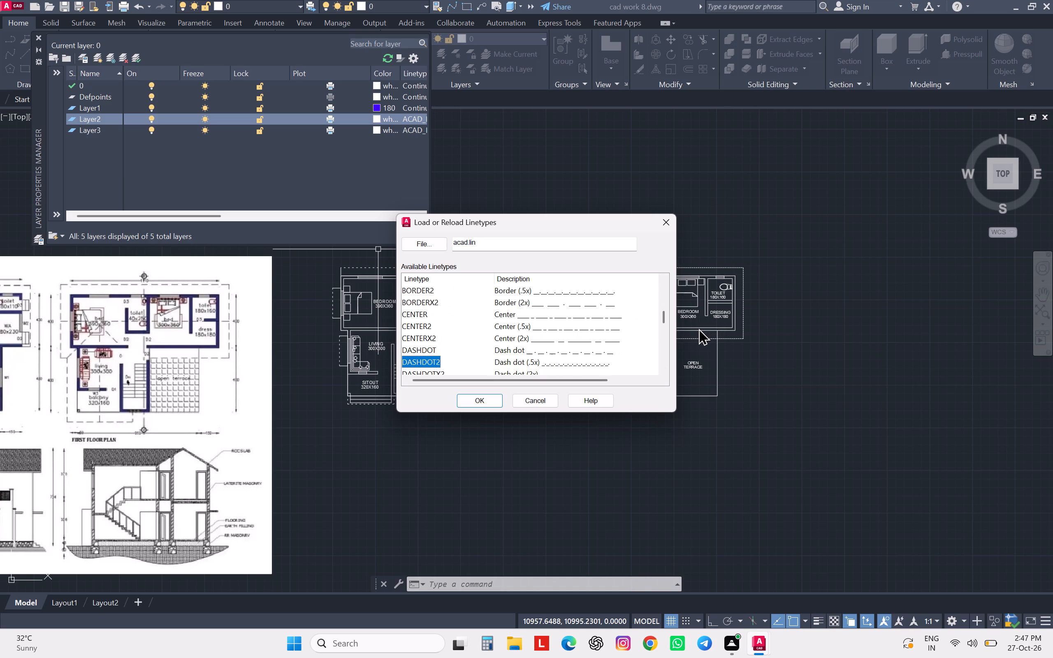
key("Down")
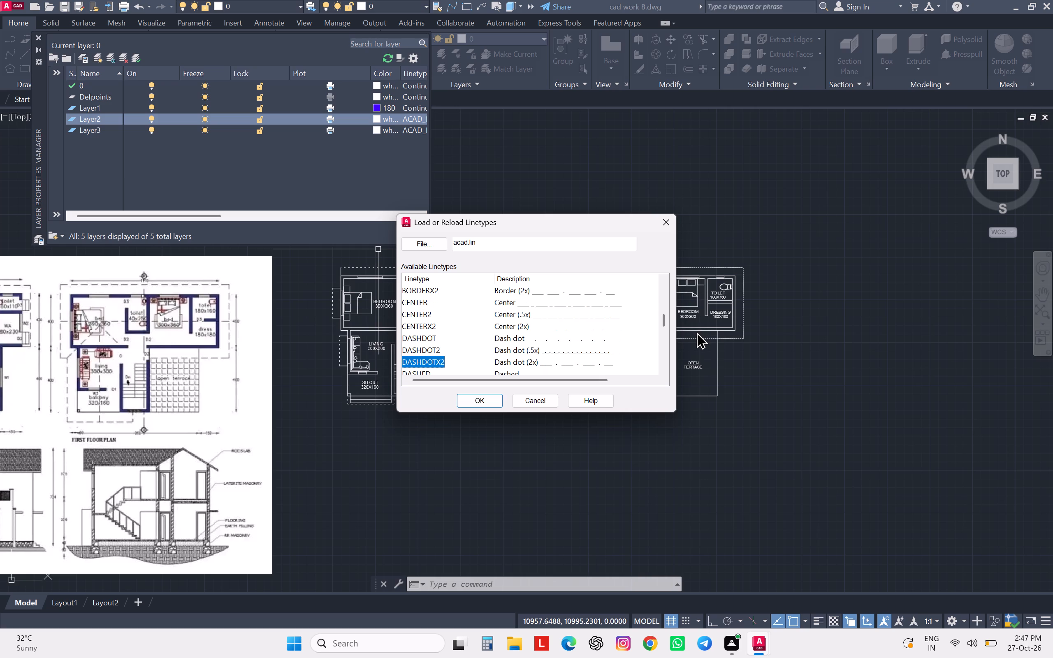
key("Down")
key("Down")
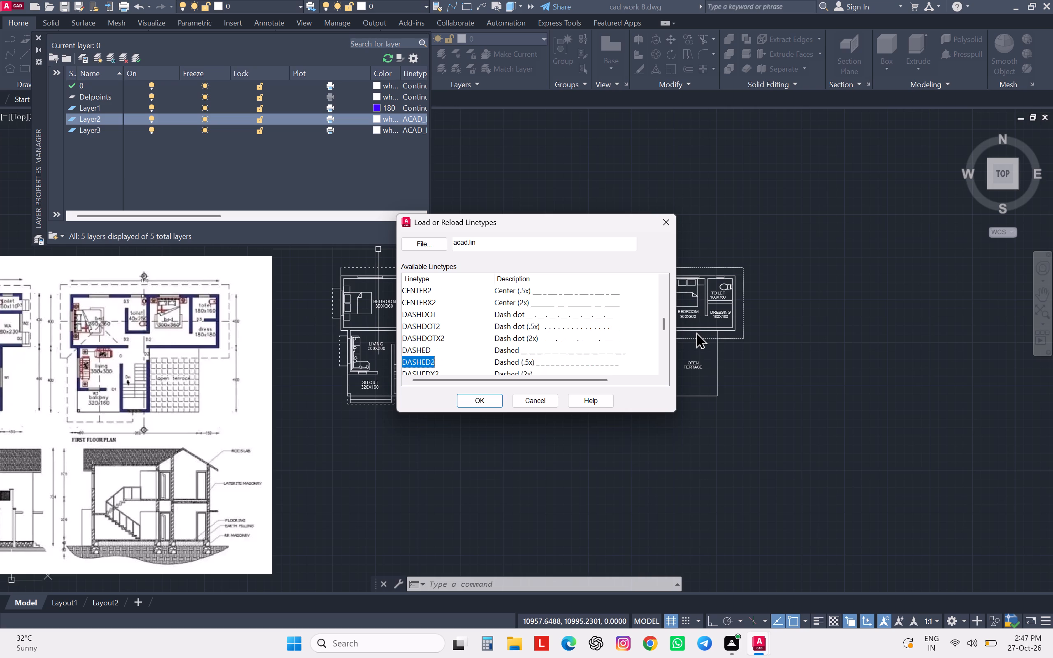
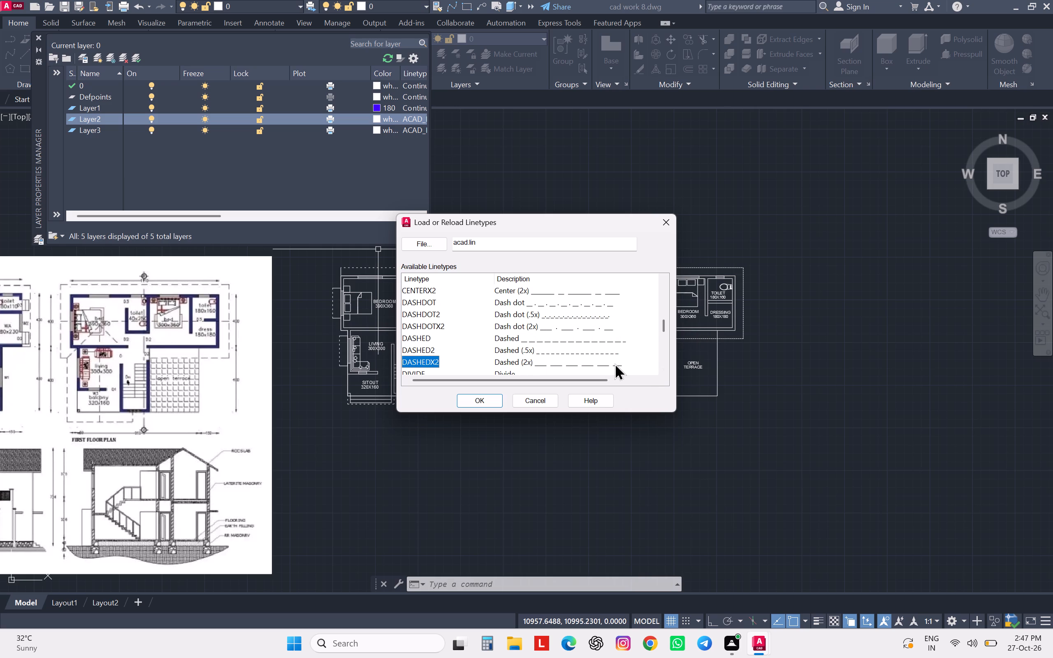
Compare the loadable linetypes from DASHEDX2 to DOT2 and load DASHEDX2.
key("Down")
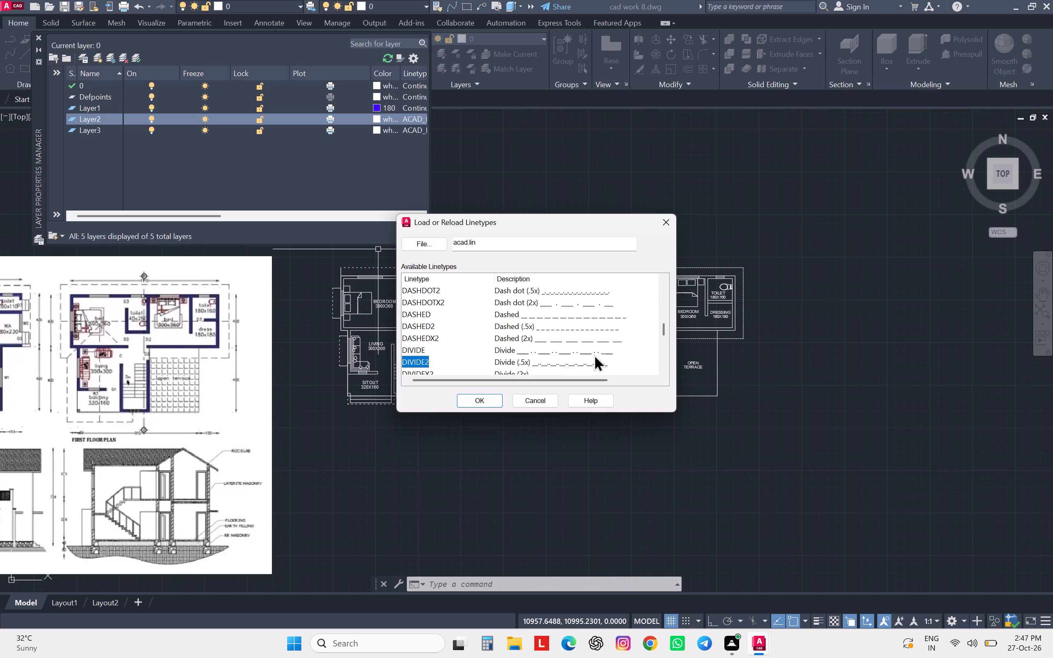
key("Down")
key("Down")
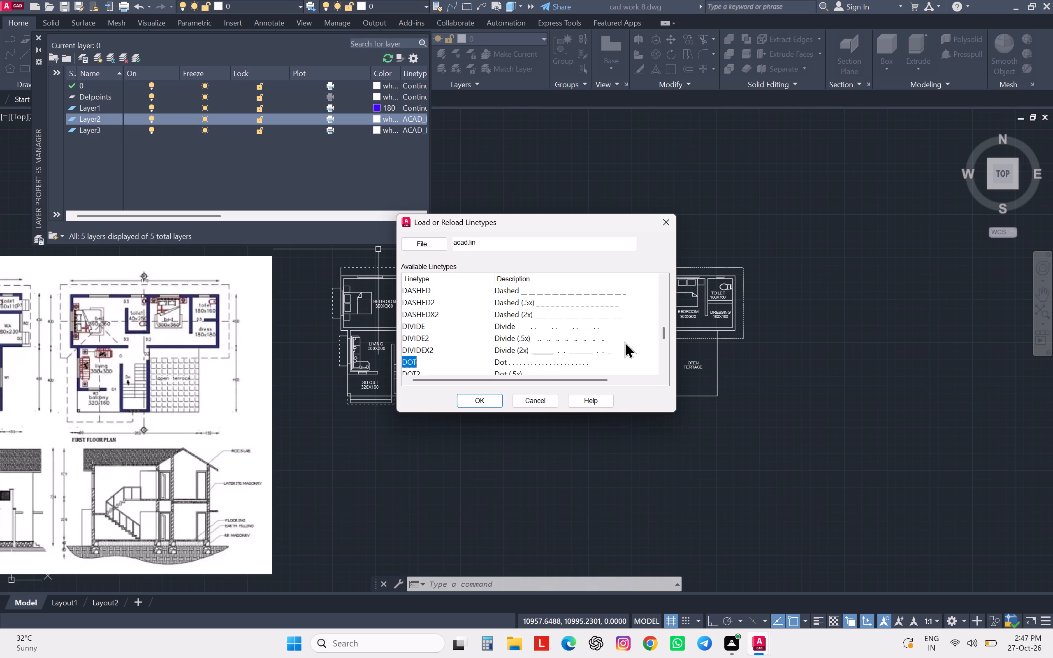
key("Down")
key("Up")
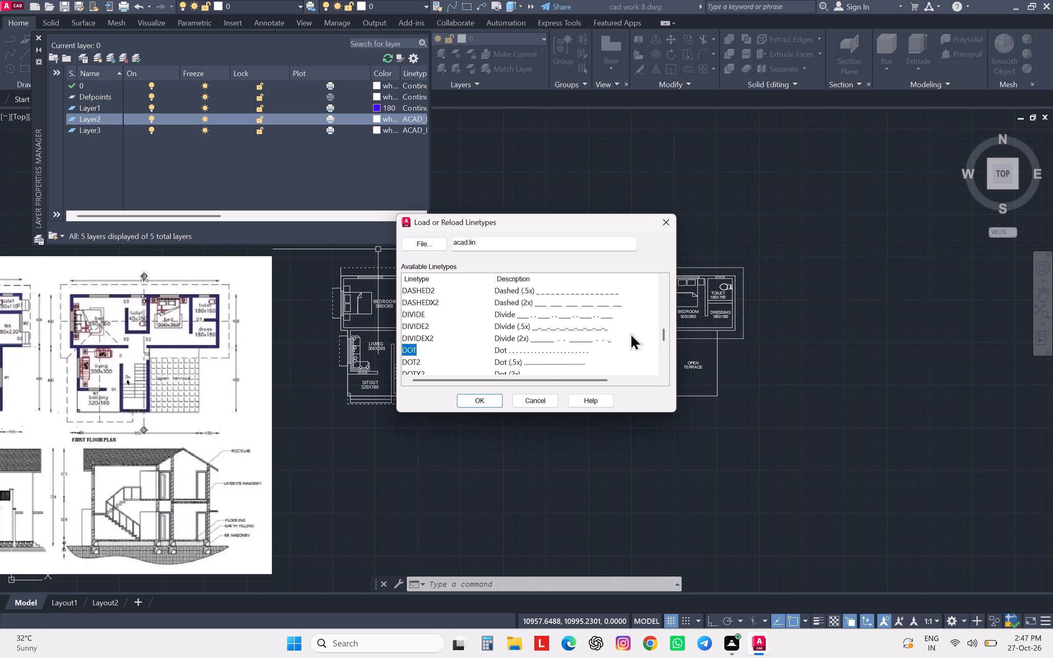
key("Up")
key("Up")
key("Up")
left_click(584, 302)
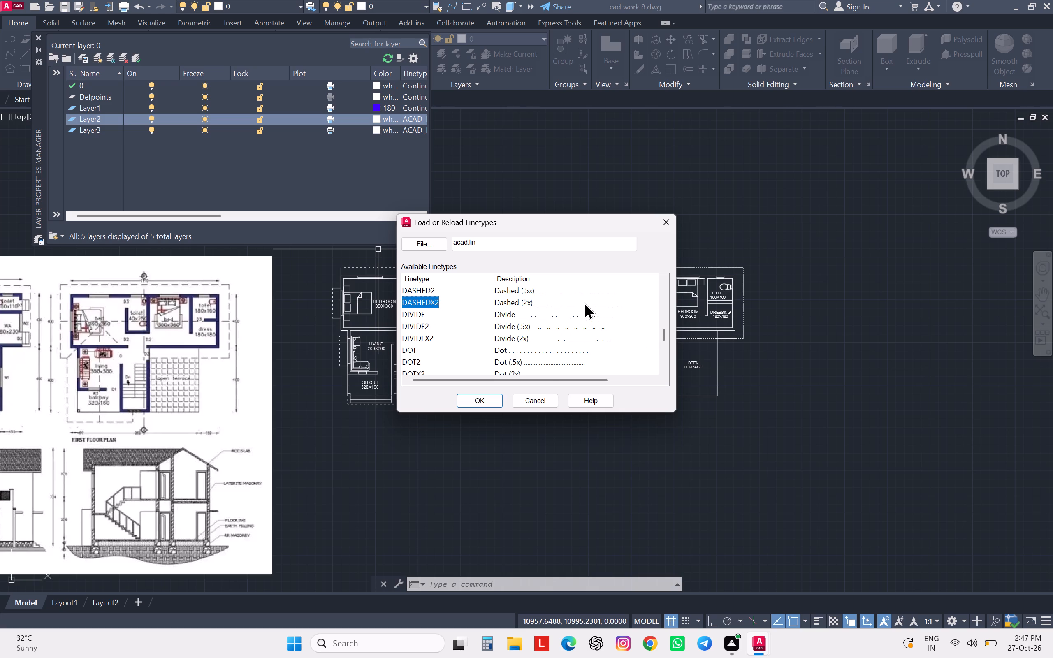
left_click(494, 399)
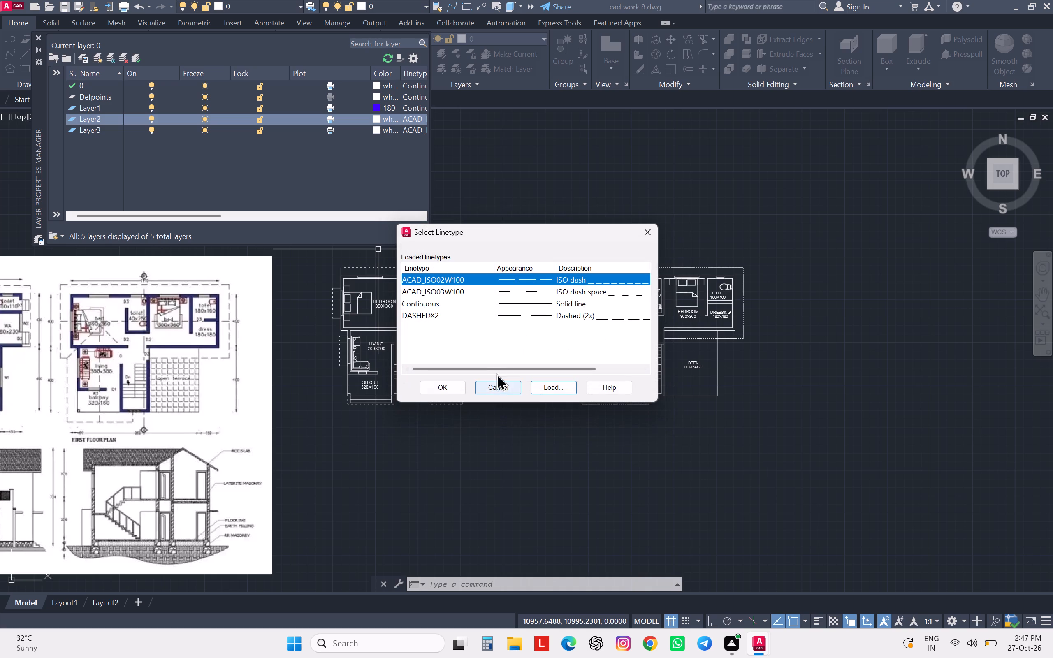
Assign the loaded DASHEDX2 linetype to Layer2.
left_click(413, 120)
left_click(573, 315)
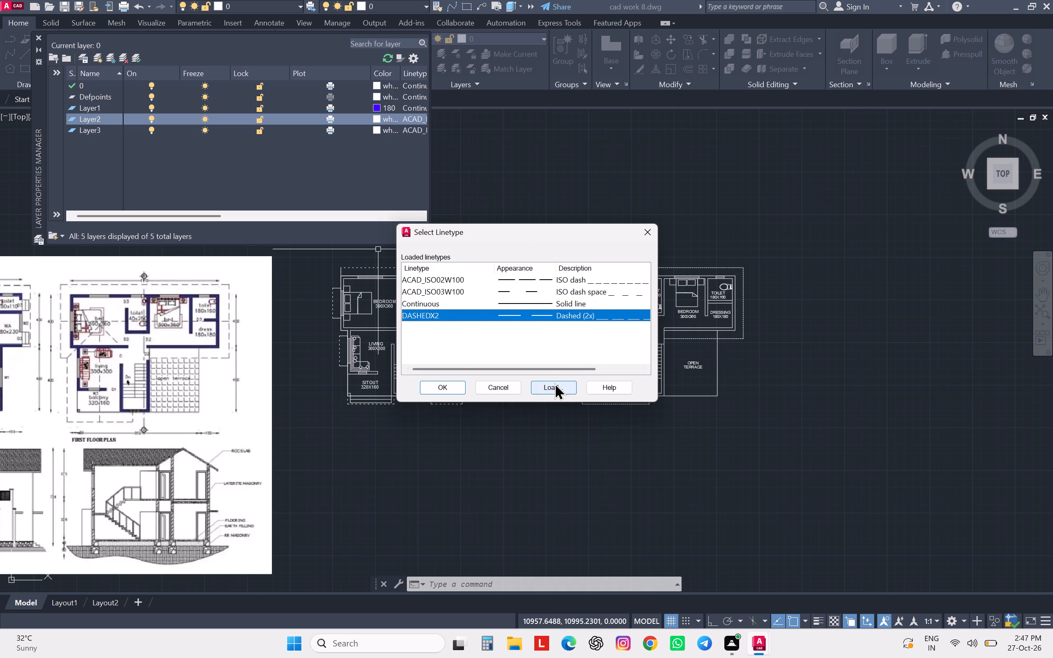
left_click(554, 383)
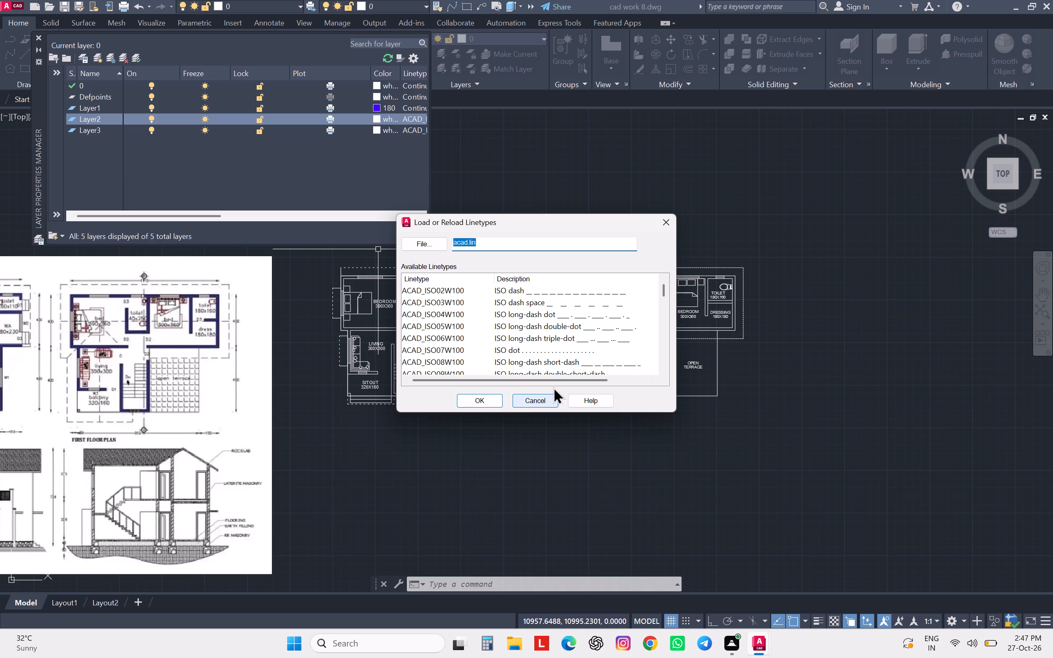
left_click(667, 220)
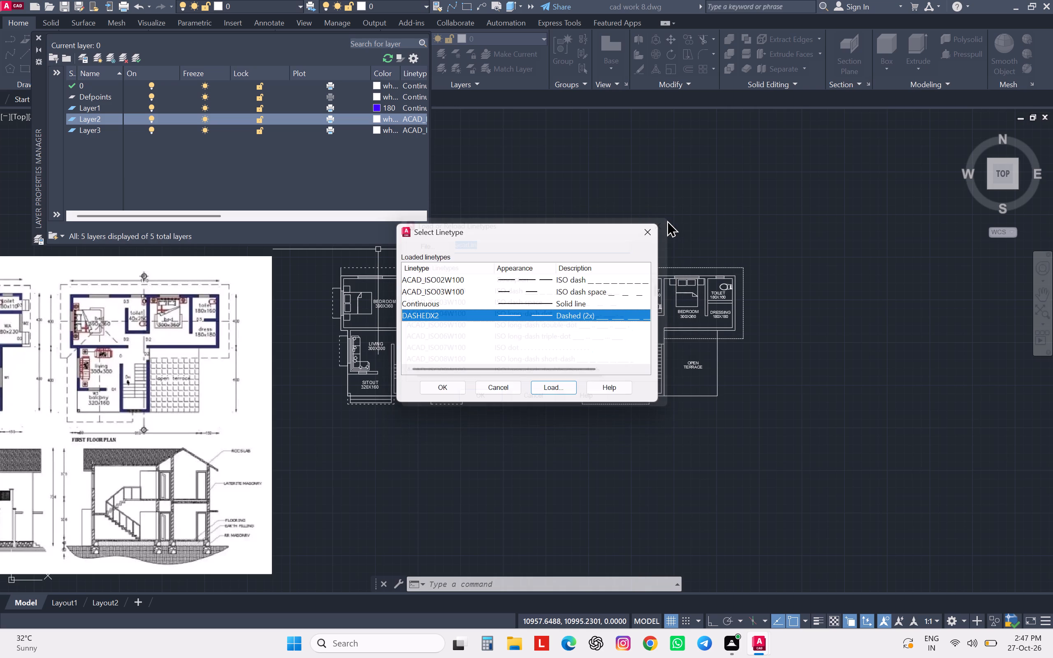
left_click(445, 386)
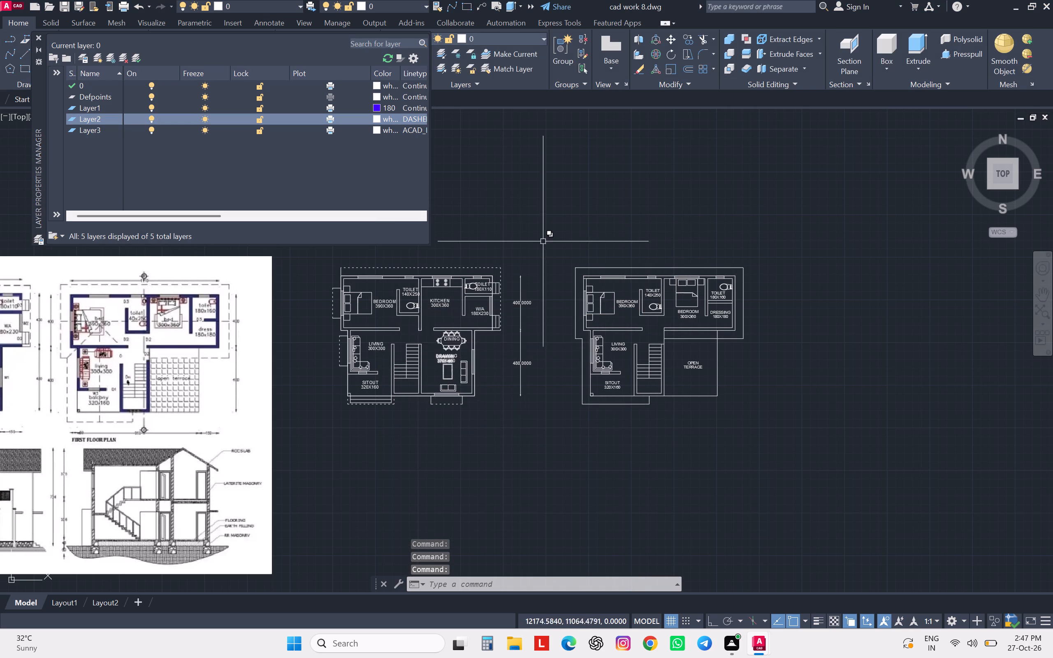
Examine the dash pattern of the outer outline around the first floor plan up close.
scroll(566, 238, "up", 3)
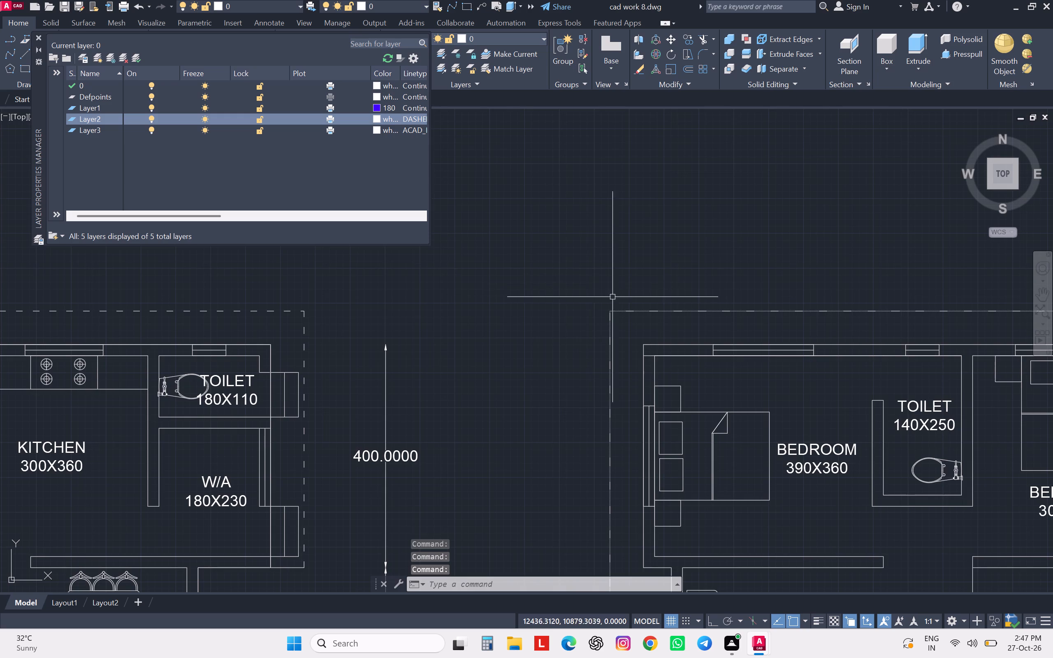
key("Escape")
key("Escape")
key("Escape")
key("Escape")
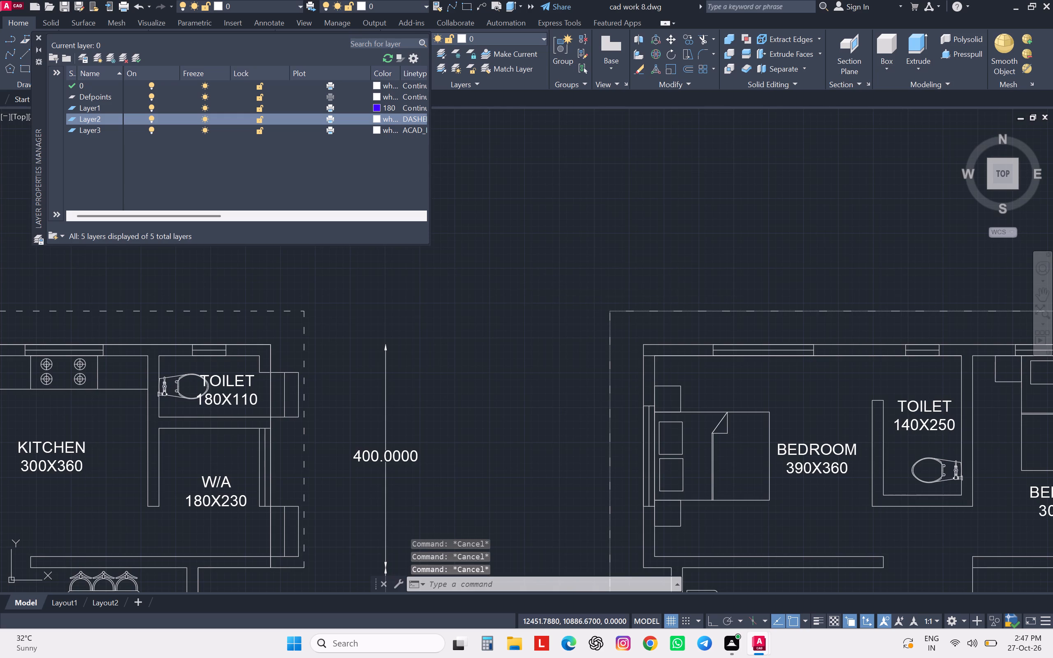
scroll(614, 336, "up", 3)
scroll(614, 336, "down", 1)
scroll(614, 336, "up", 1)
scroll(612, 335, "down", 2)
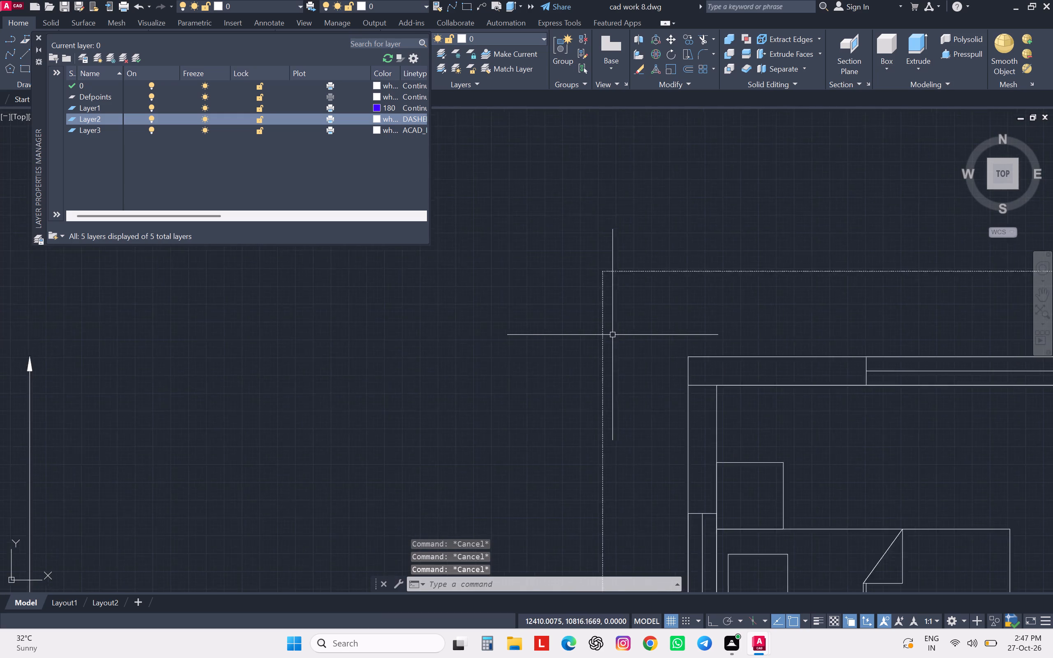
scroll(612, 335, "down", 1)
Move six outer outline lines of the first floor plan and eight dashed lines around the ground floor plan to Layer2.
left_click(645, 282)
scroll(645, 282, "down", 1)
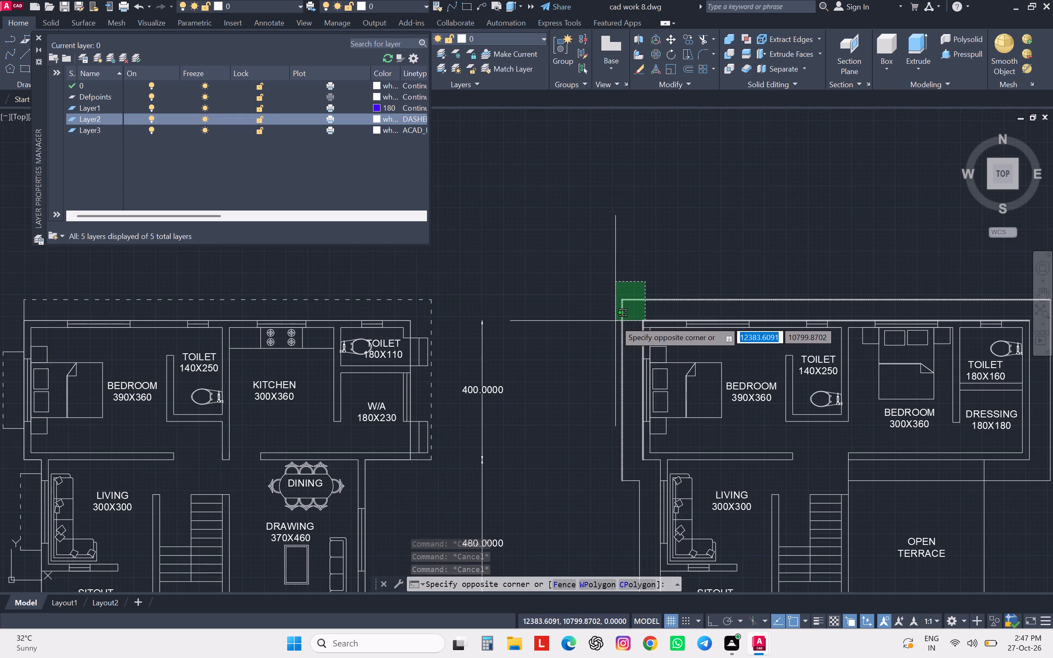
left_click(616, 315)
scroll(628, 257, "down", 2)
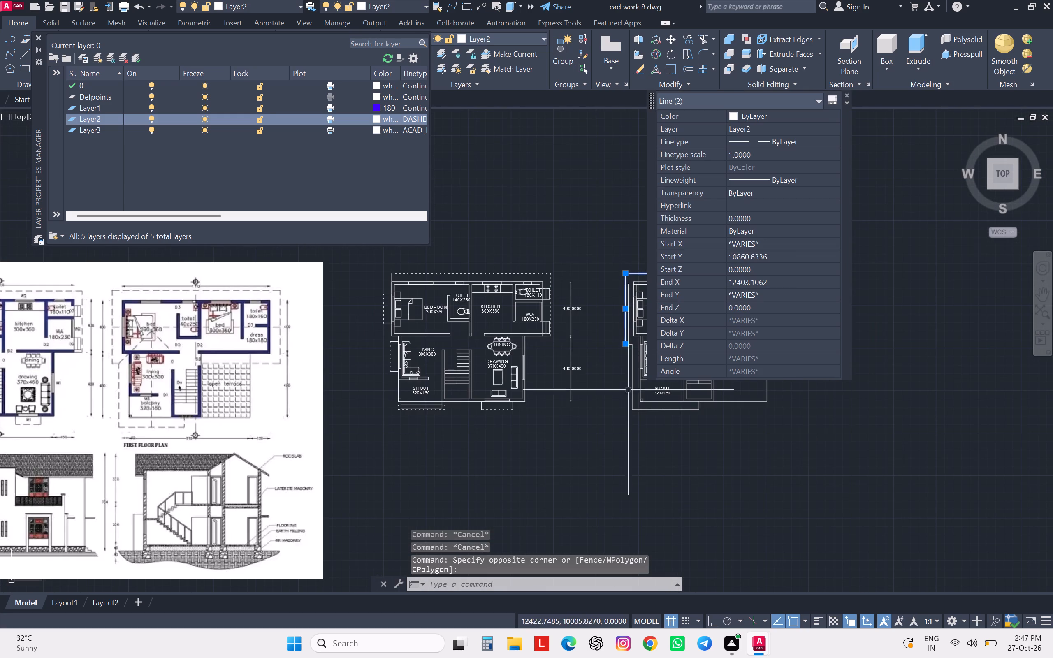
scroll(628, 432, "up", 2)
left_click(629, 364)
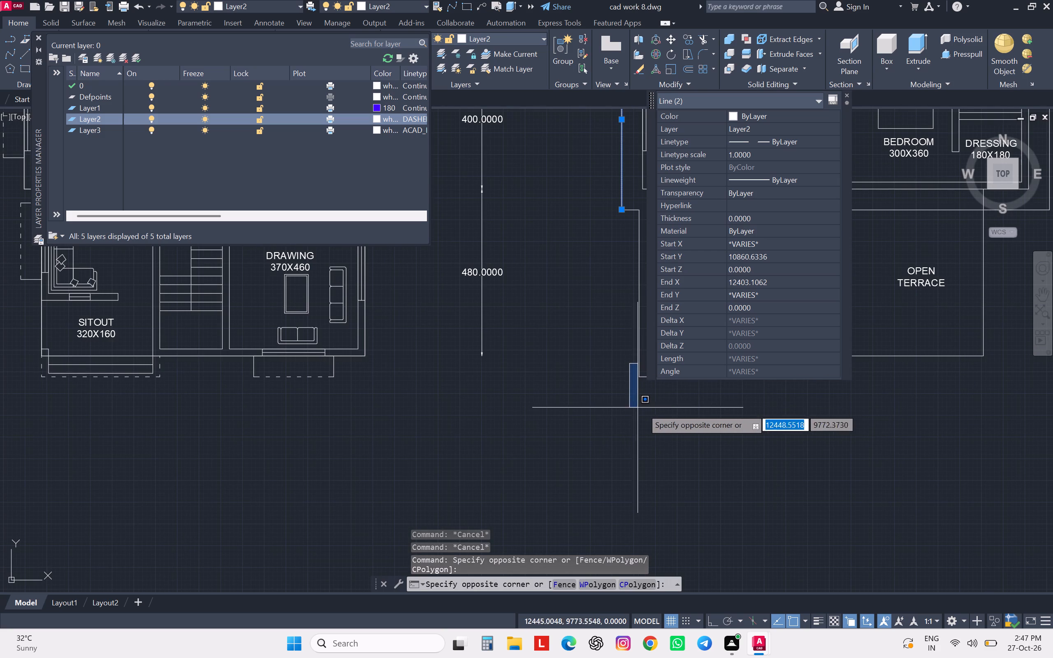
left_click(632, 435)
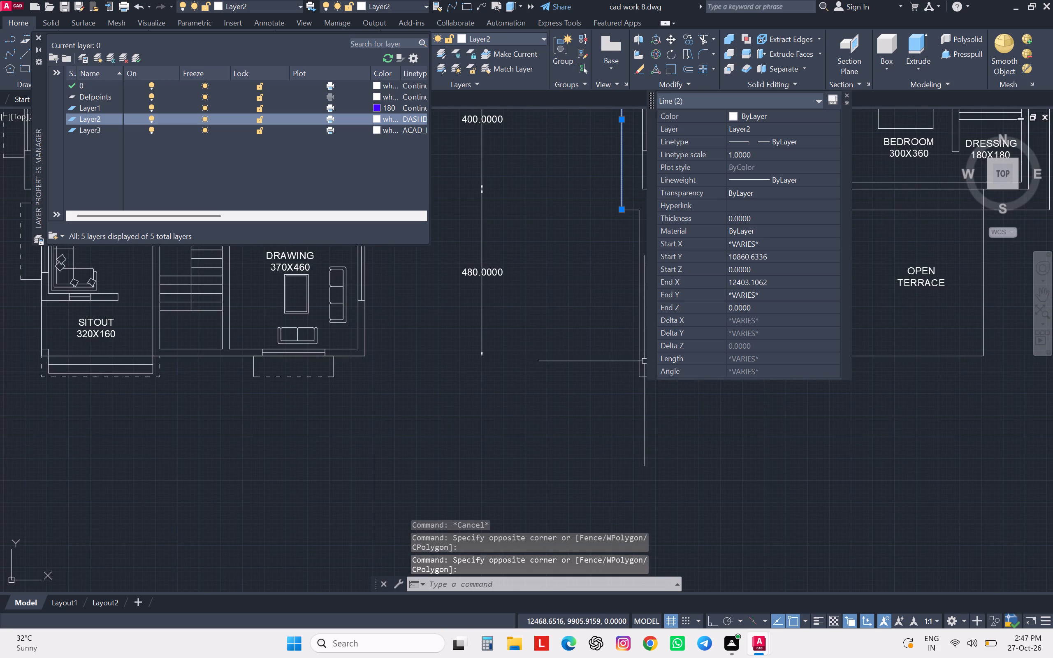
scroll(550, 379, "down", 5)
scroll(569, 375, "up", 4)
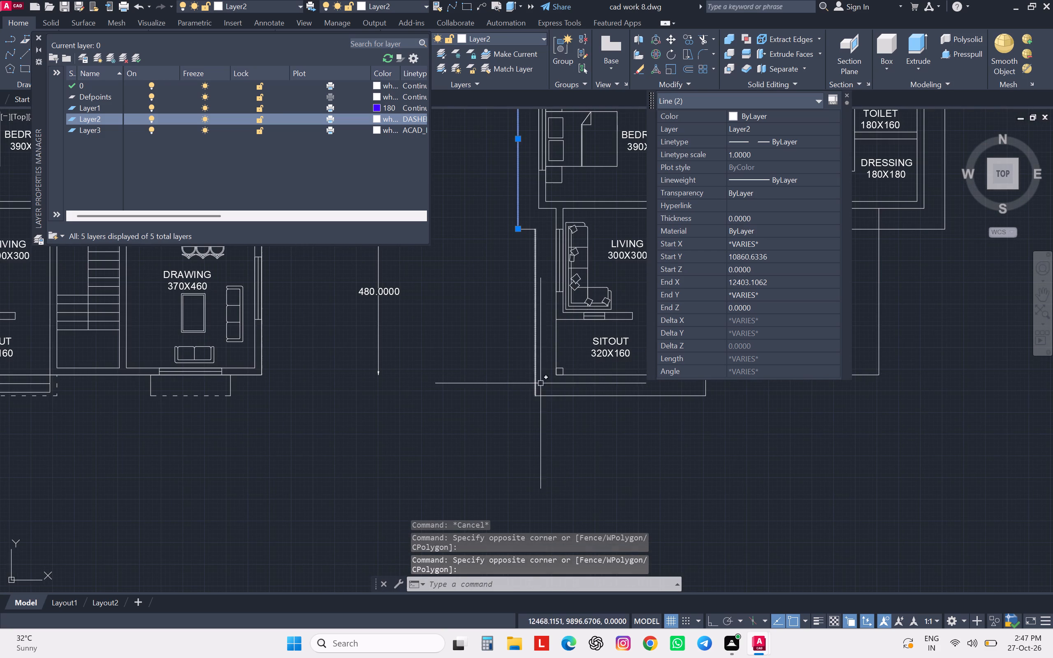
left_click(543, 382)
left_click(498, 425)
scroll(498, 425, "down", 2)
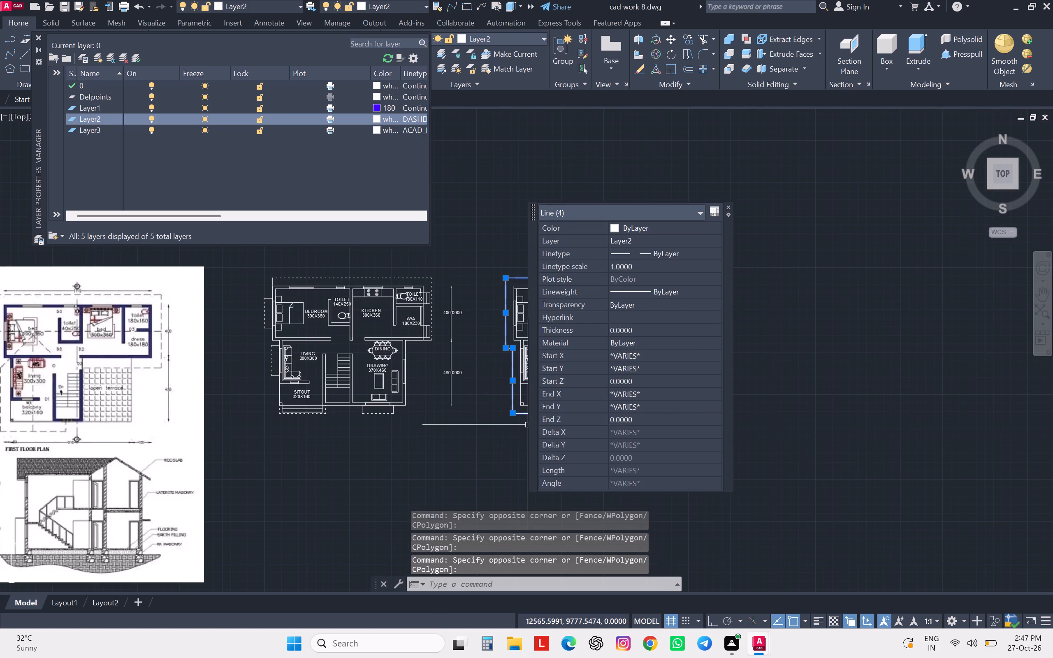
left_click(438, 266)
left_click(426, 286)
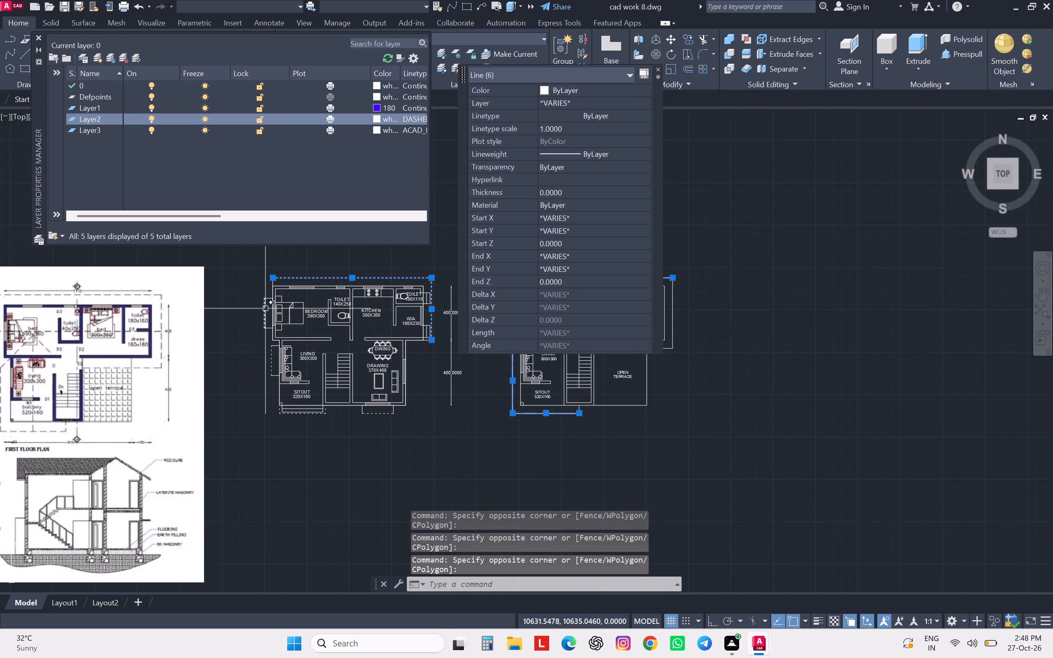
left_click(265, 308)
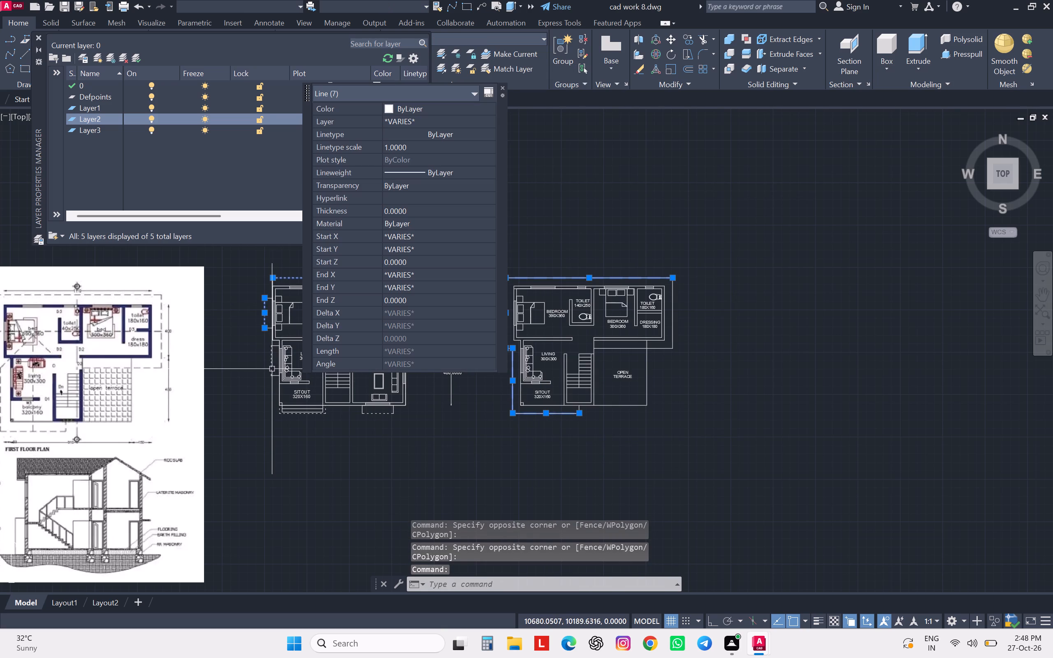
left_click(272, 369)
scroll(304, 420, "up", 3)
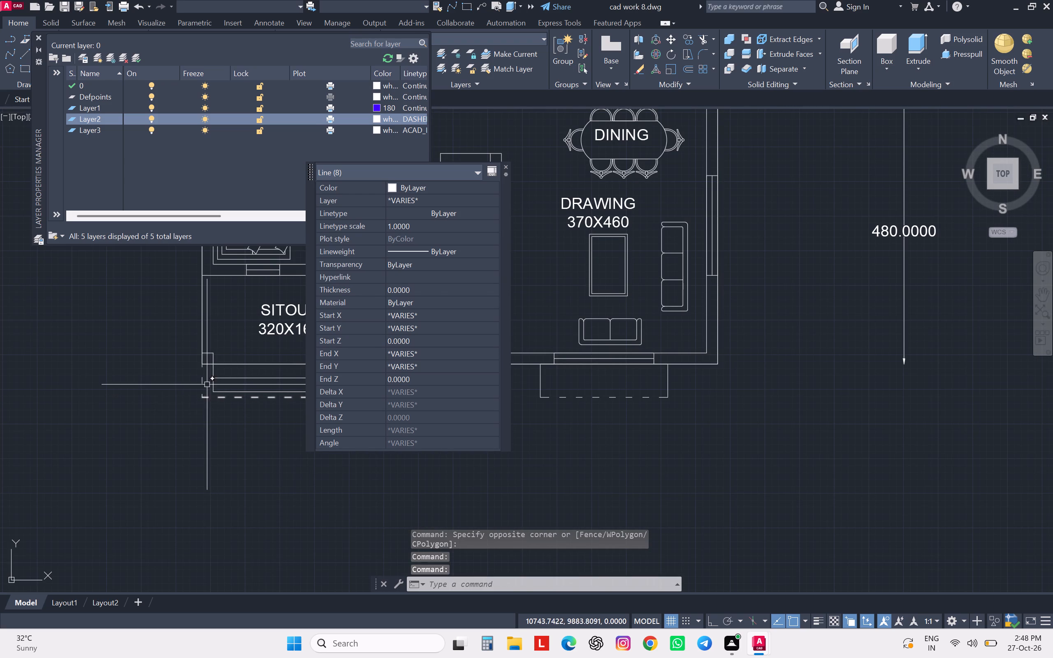
left_click(207, 385)
left_click(176, 405)
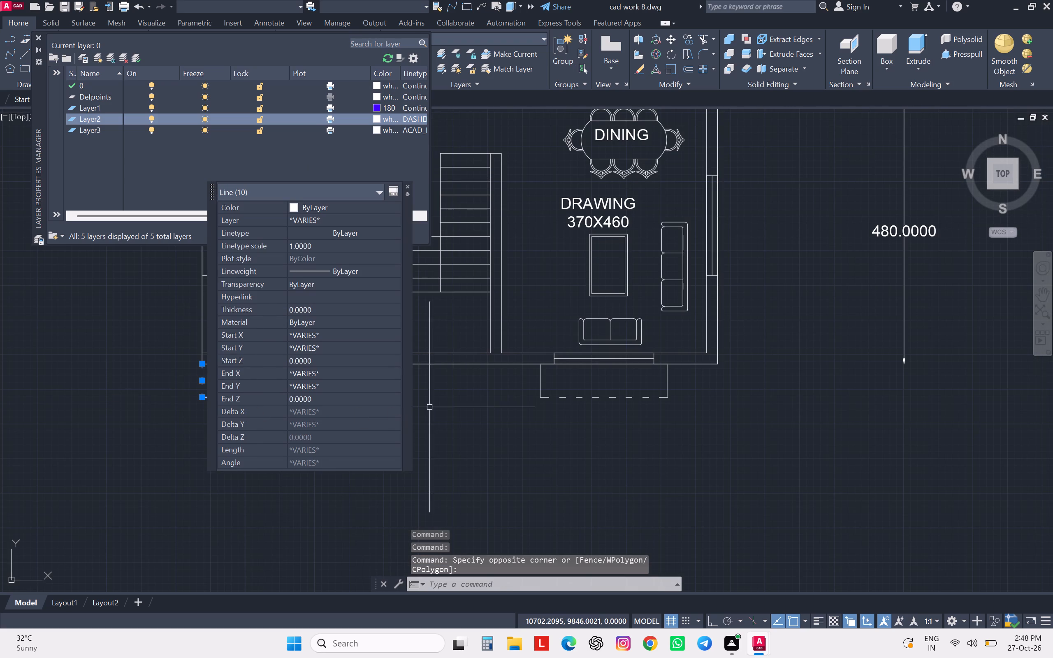
left_click(598, 399)
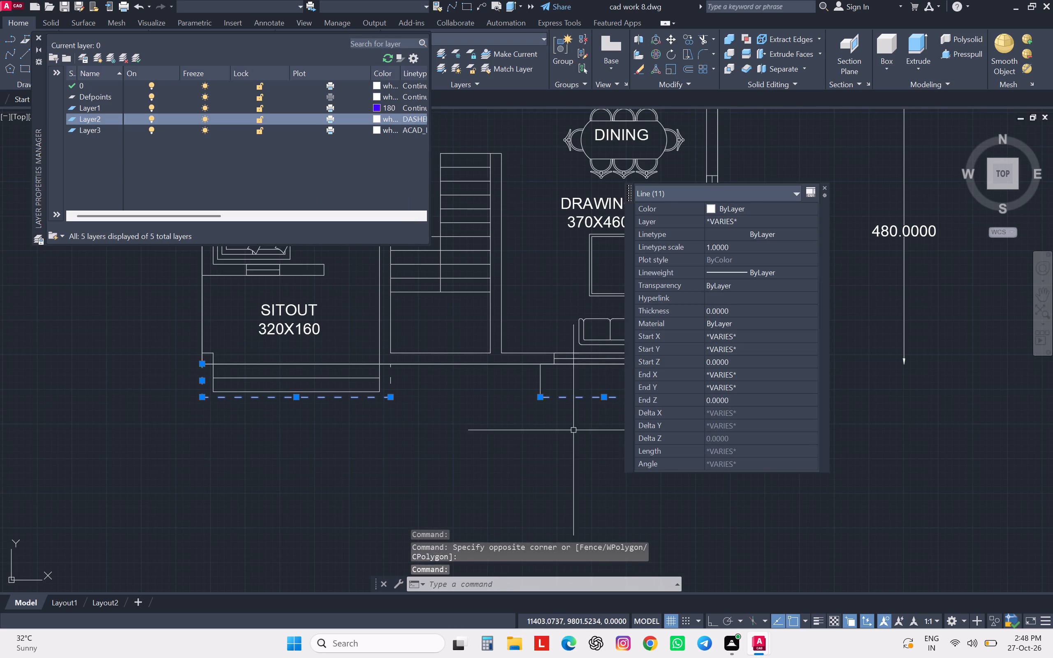
left_click(392, 378)
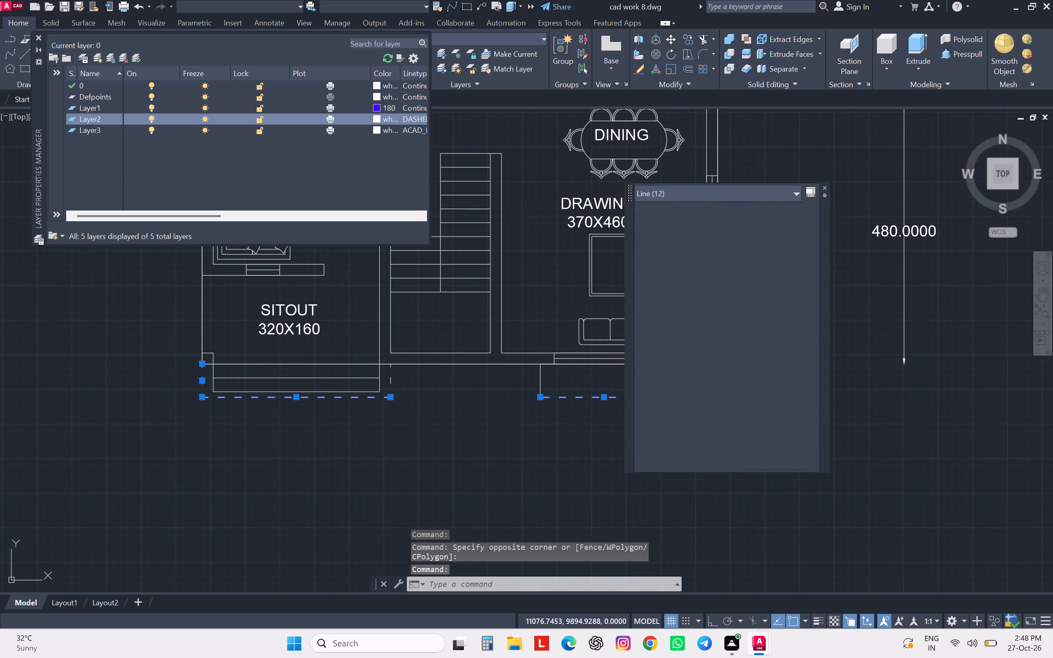
scroll(392, 378, "down", 3)
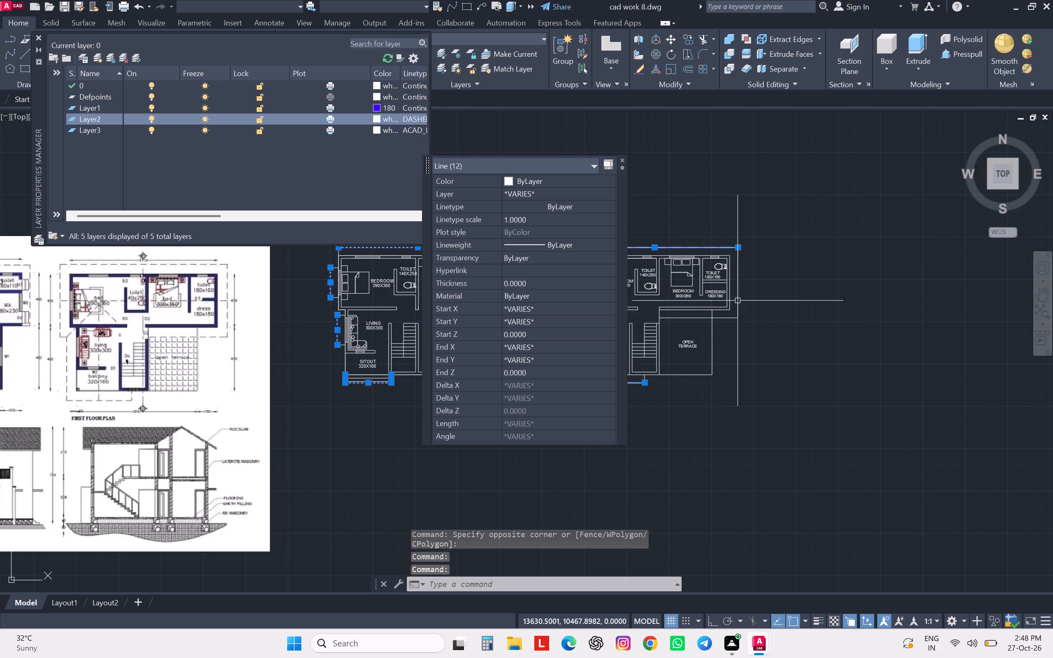
left_click(739, 300)
left_click(724, 318)
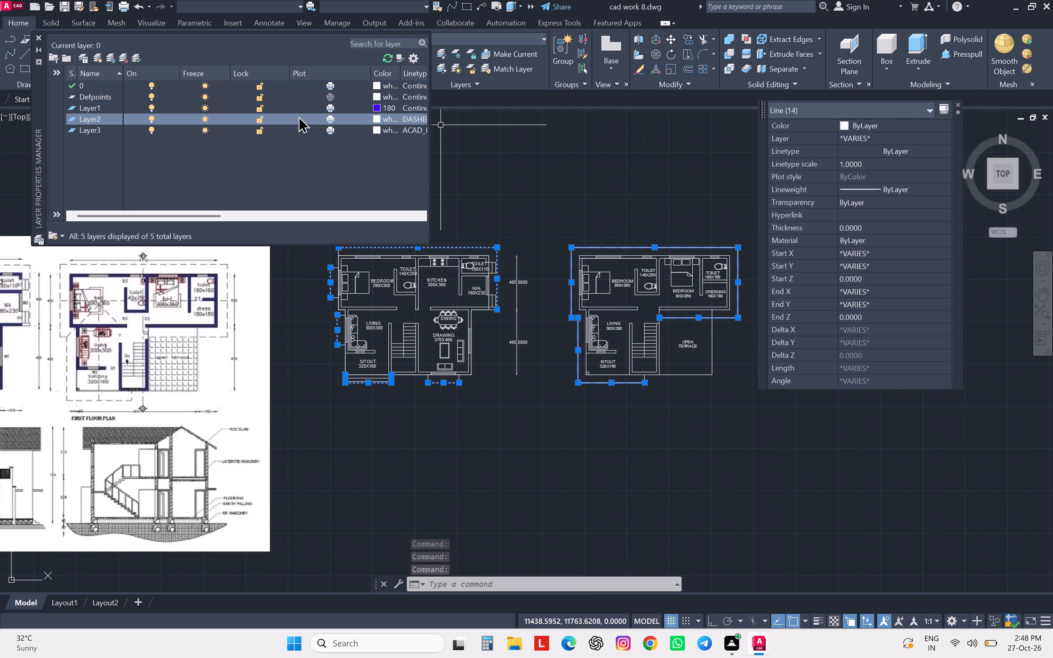
left_click(94, 122)
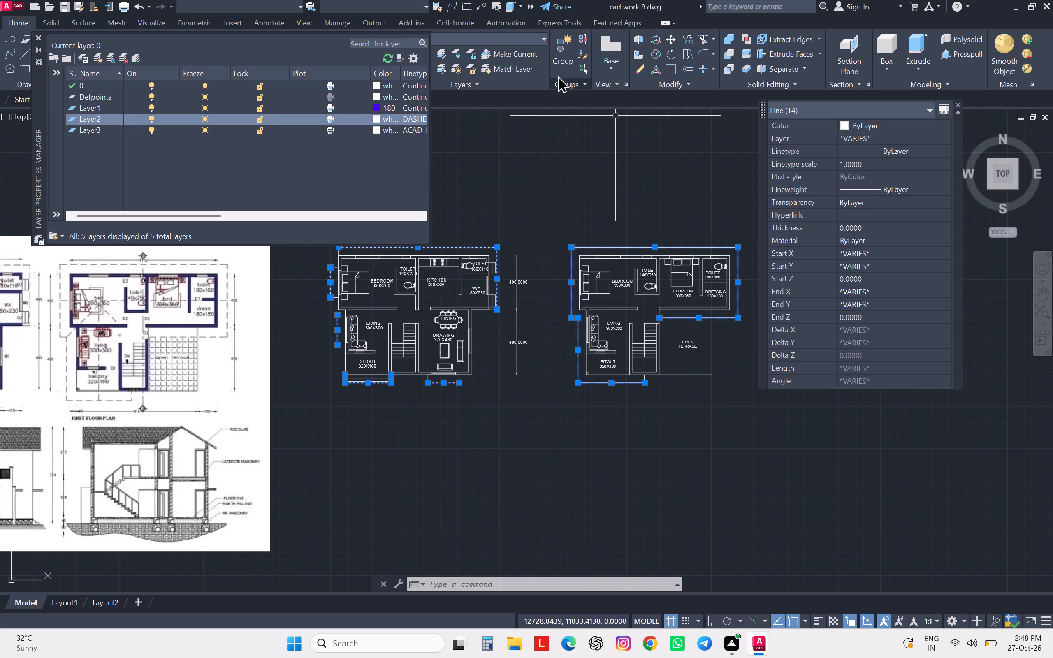
left_click(543, 42)
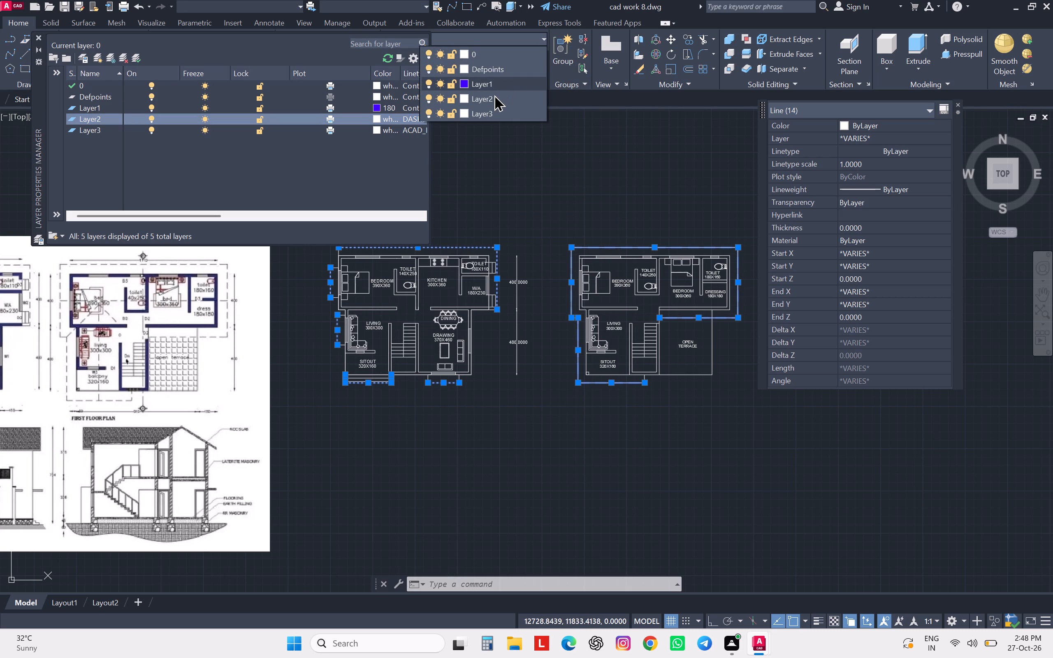
left_click(493, 97)
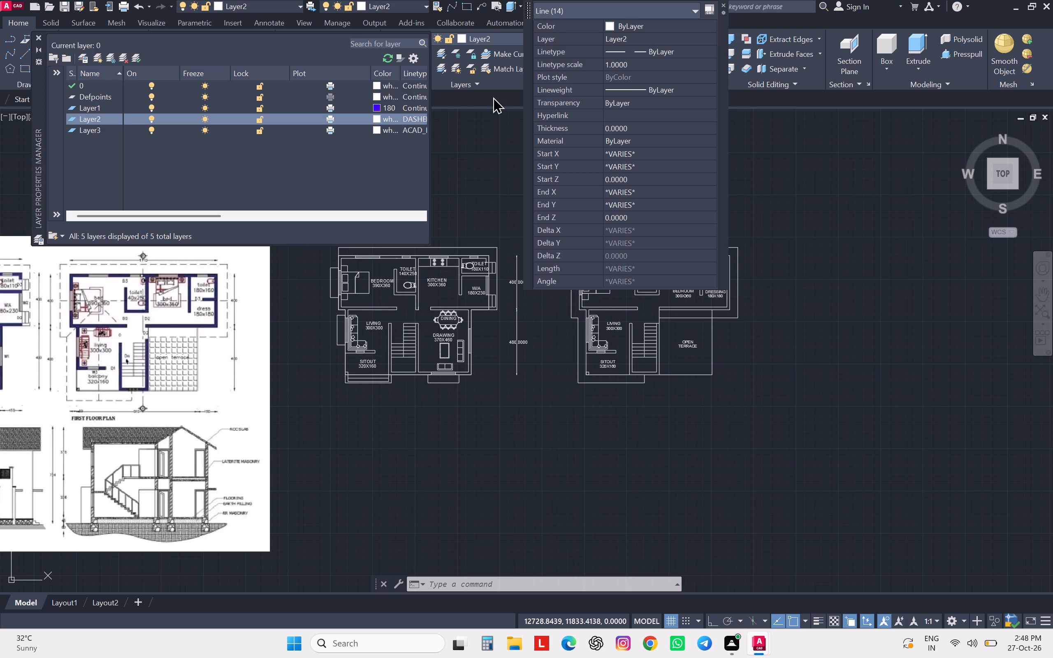
left_click(722, 6)
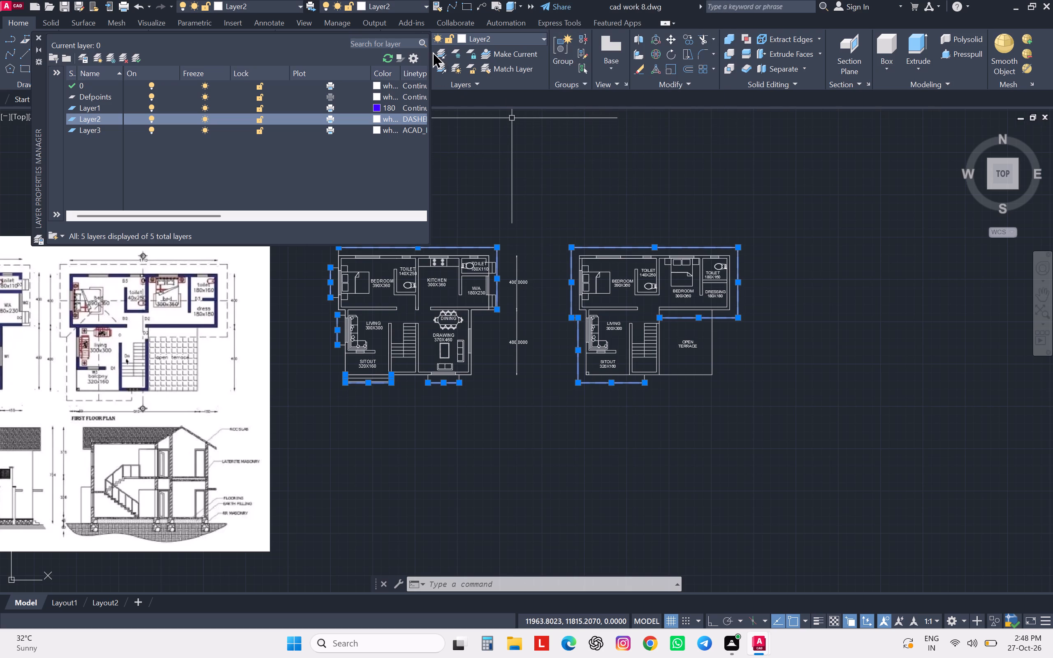
Close the layer properties and reapply Layer2 to the selected outline lines of both floor plans.
left_click(38, 38)
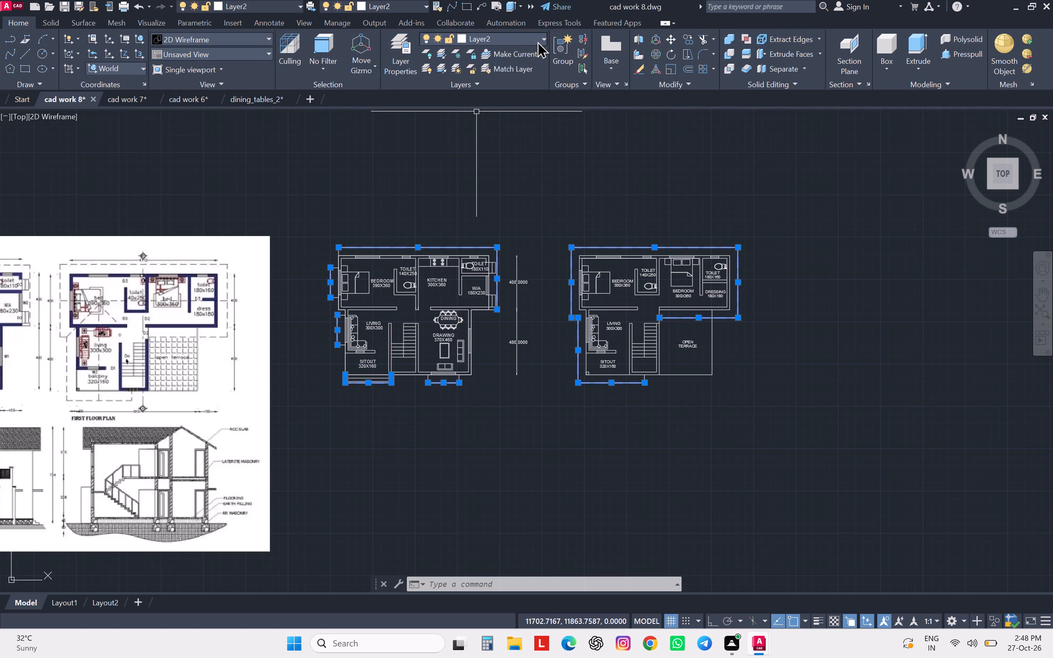
left_click(543, 36)
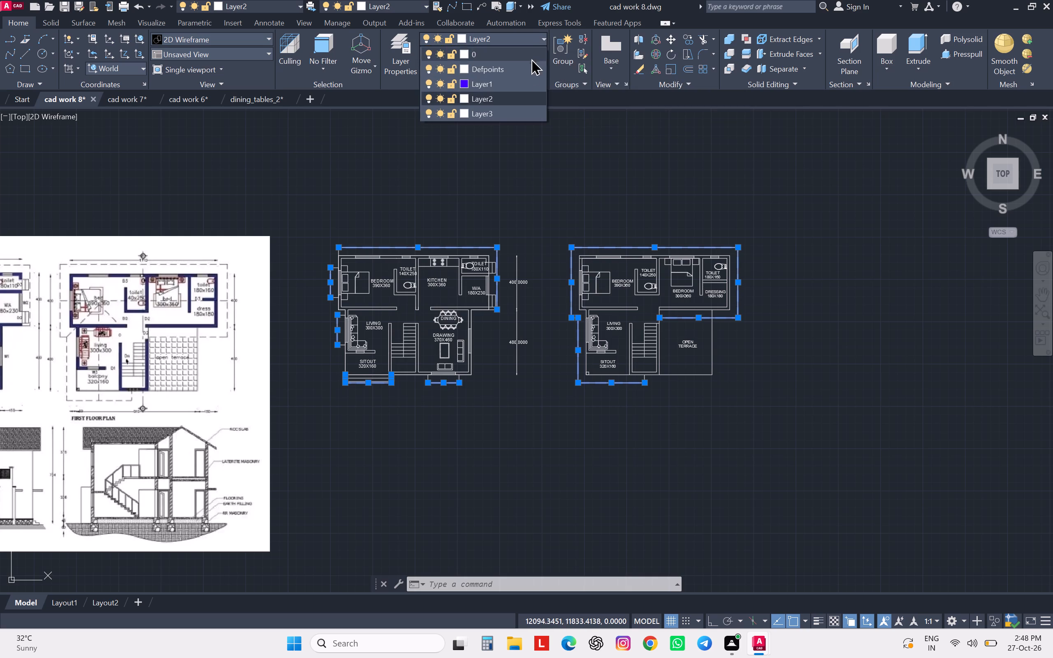
left_click(504, 101)
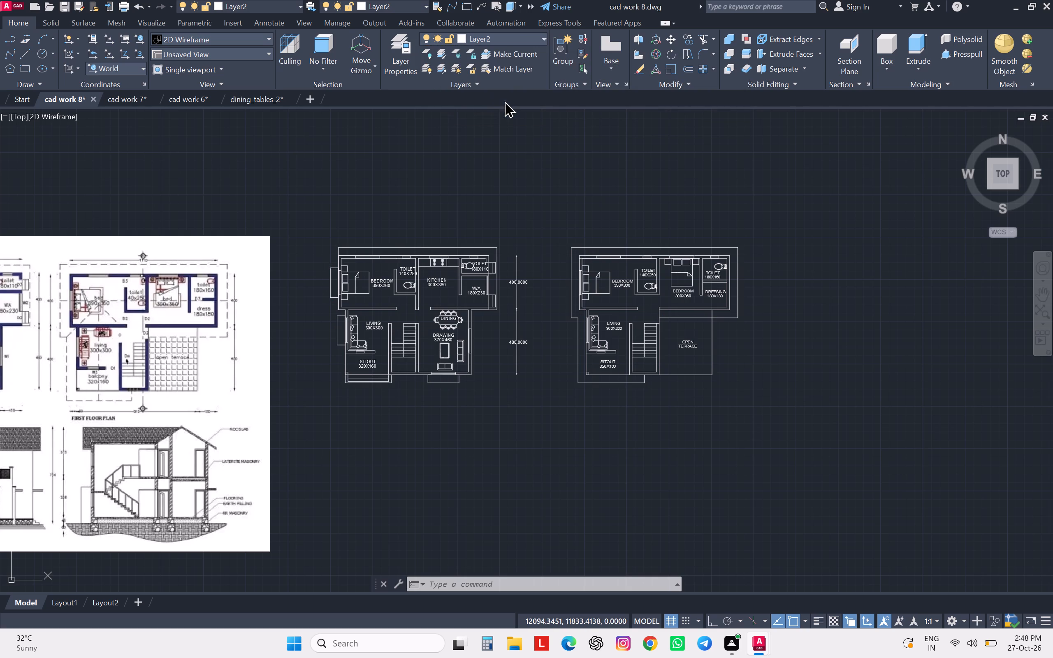
key("Escape")
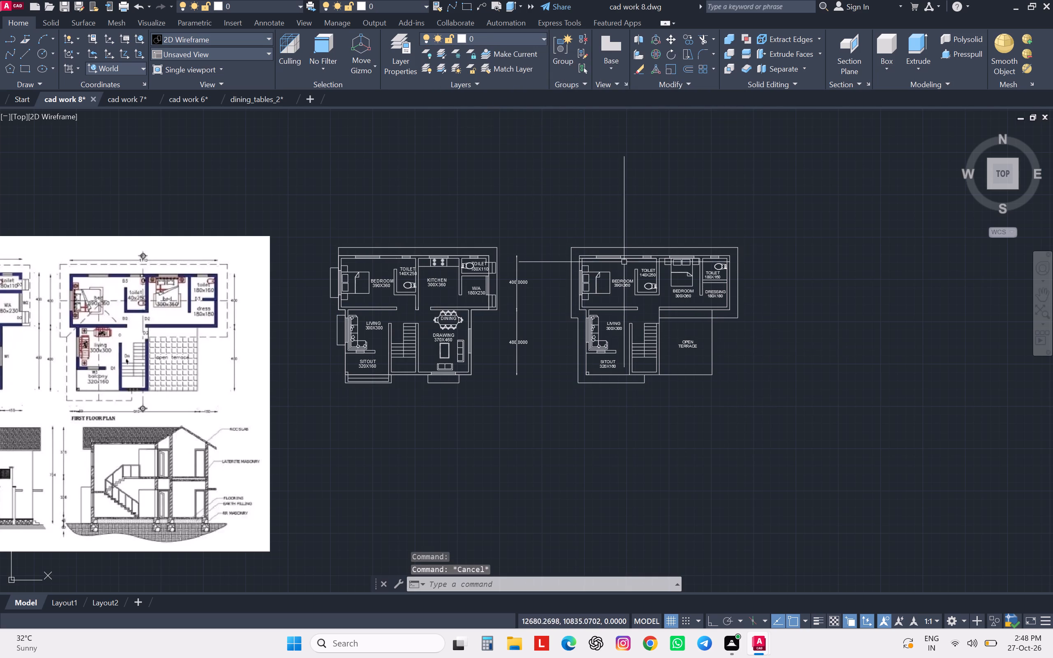
Undo the recent Layer2 reassignments of both plans' outline lines and the DASHEDX2 linetype change of Layer2.
scroll(553, 227, "up", 4)
scroll(553, 227, "down", 1)
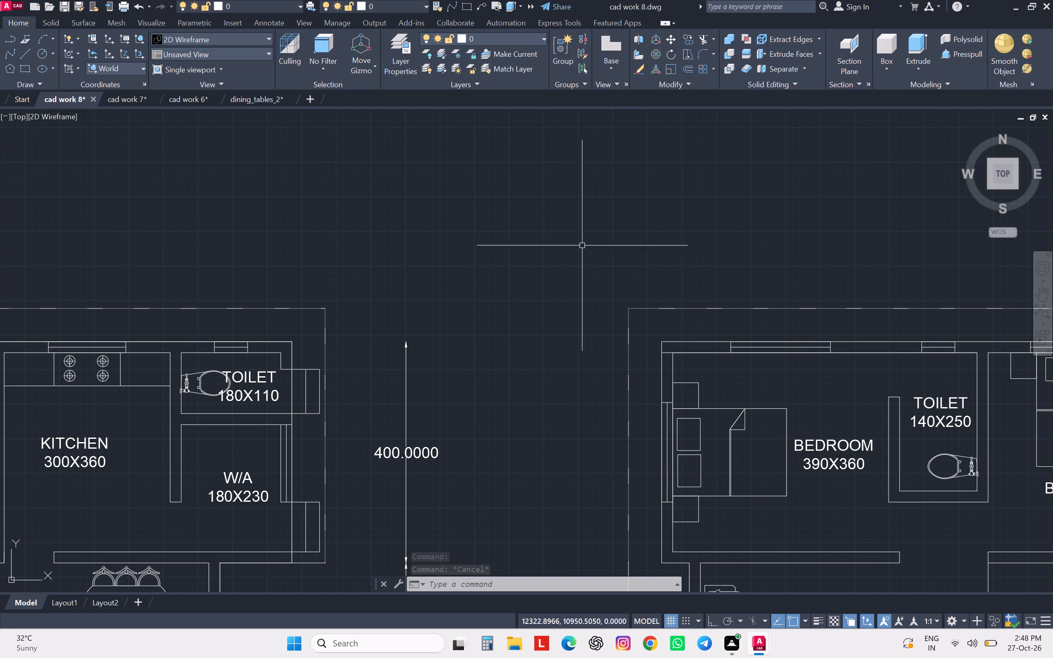
scroll(594, 295, "down", 2)
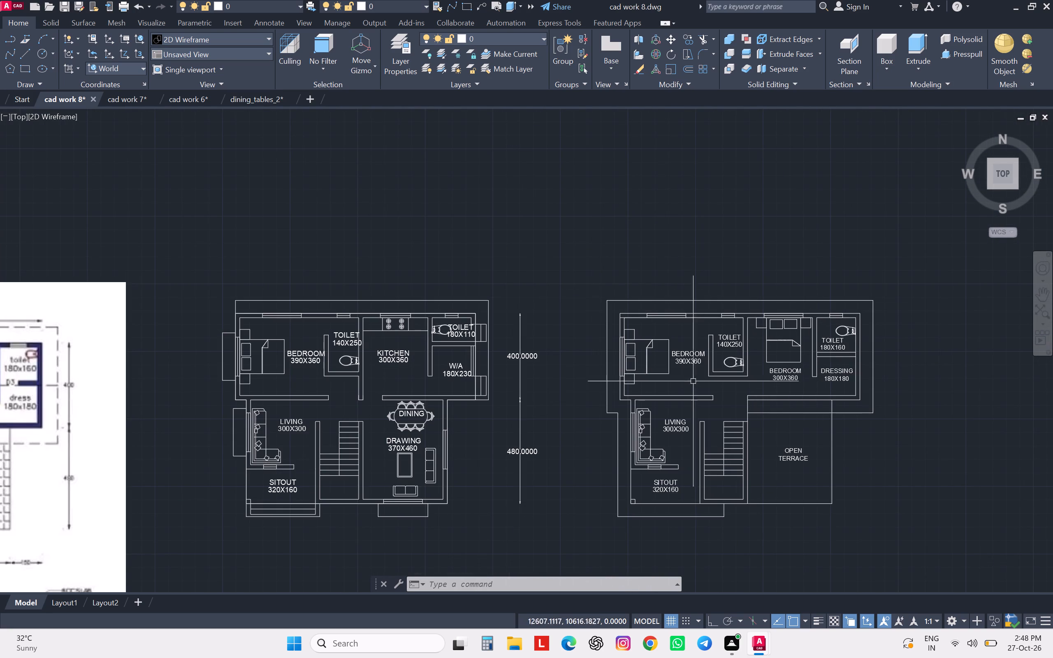
key("ctrl+z")
key("ctrl+z")
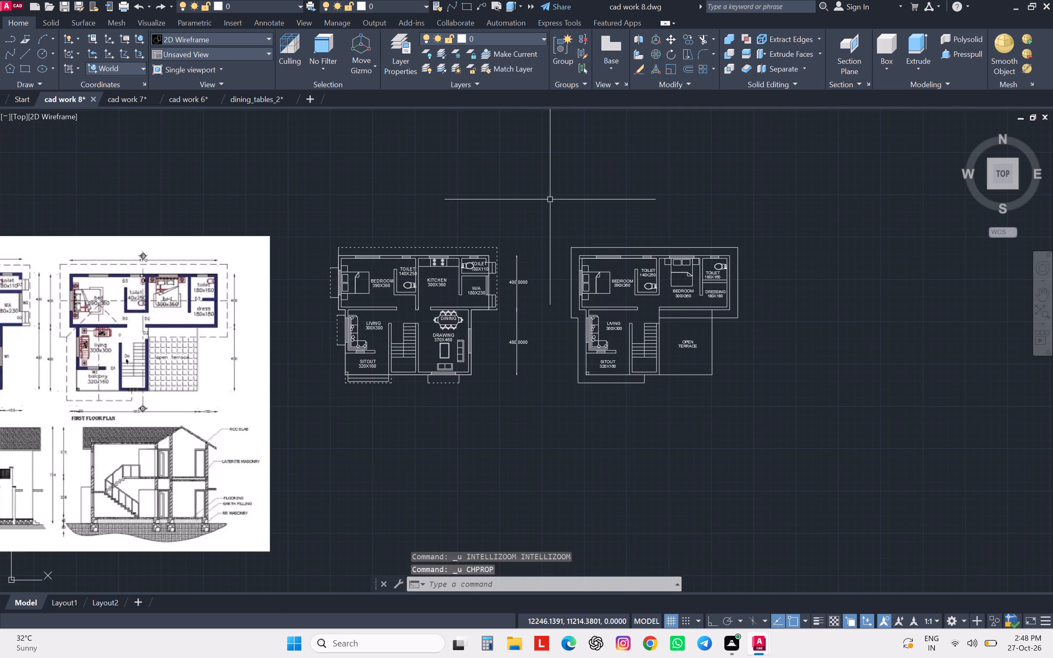
key("ctrl+z")
key("ctrl+z")
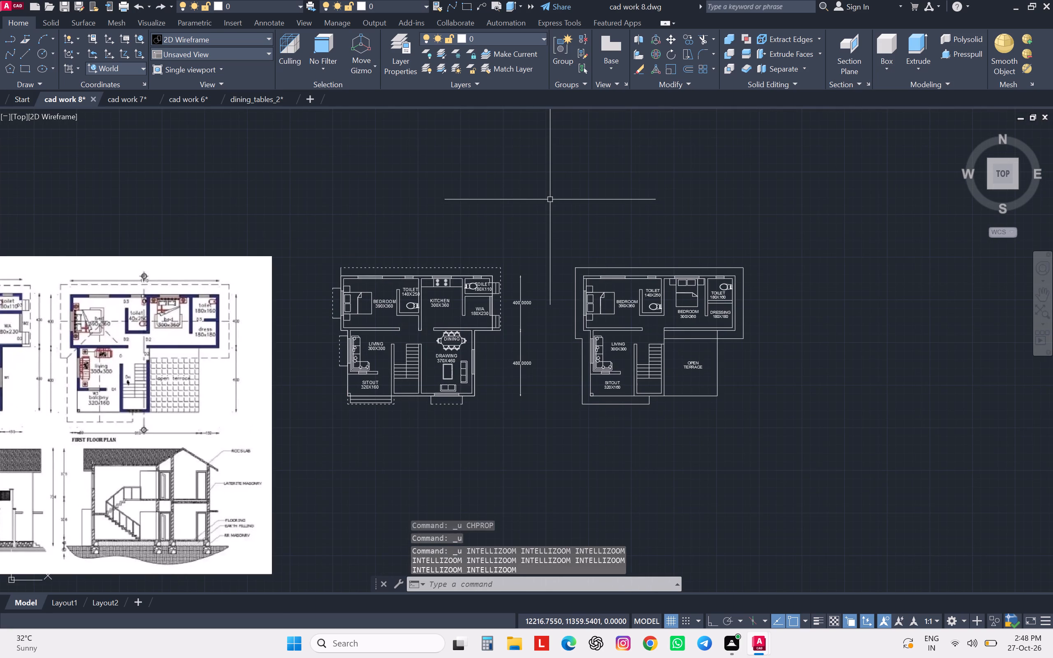
key("ctrl+z")
key("ctrl+z")
key("ctrl+z")
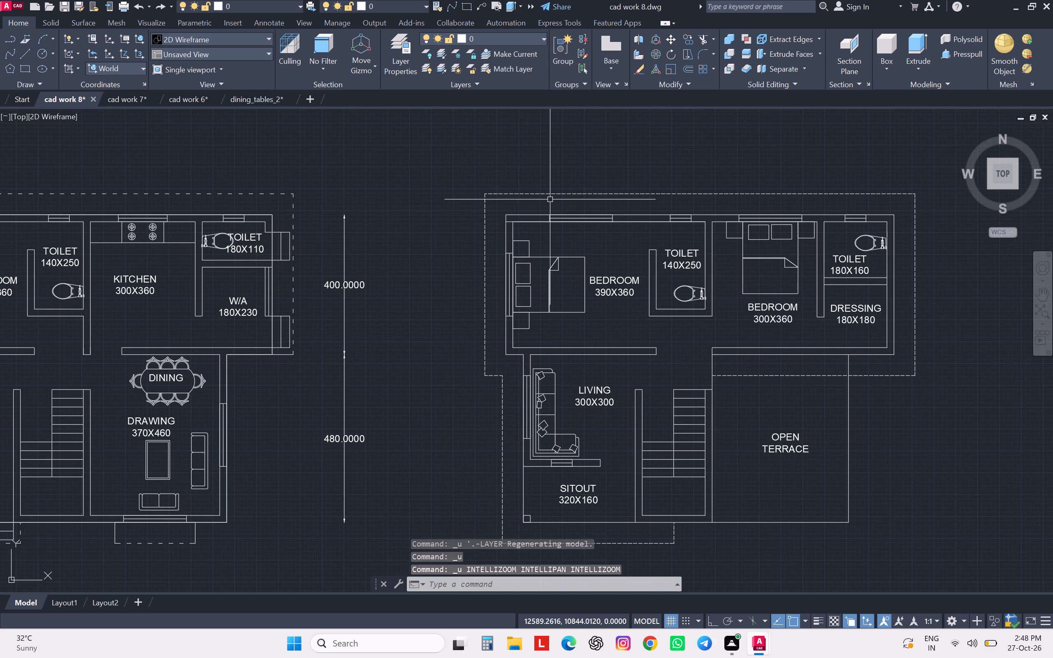
Check the layer and linetype properties of the dashed outline line beside the ground floor plan's toilet and W/A rooms.
scroll(550, 199, "down", 1)
scroll(513, 191, "up", 1)
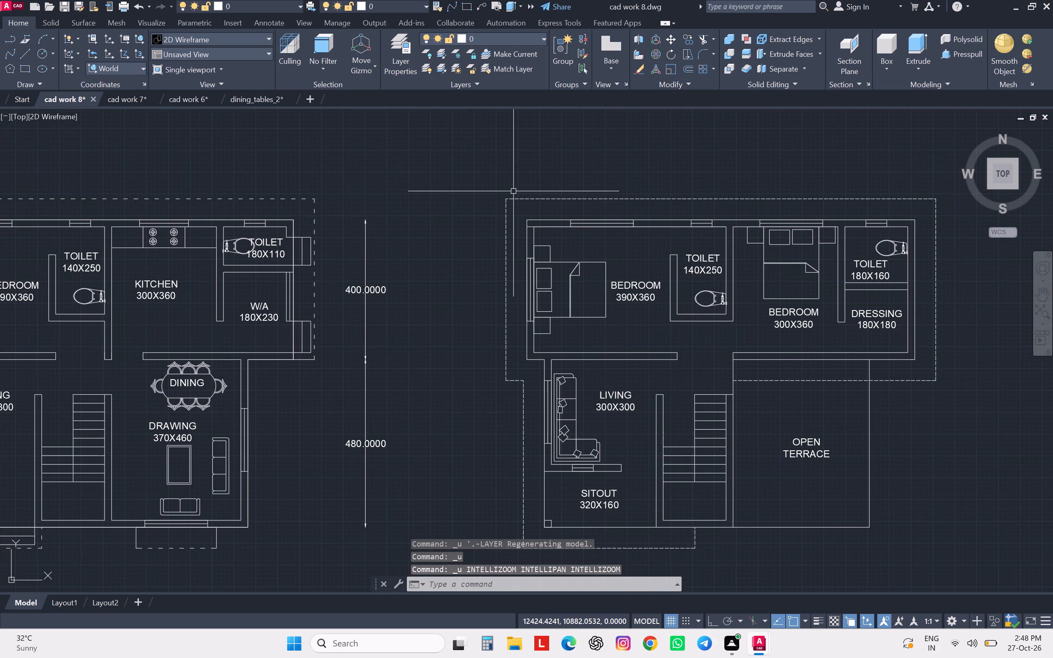
left_click(512, 191)
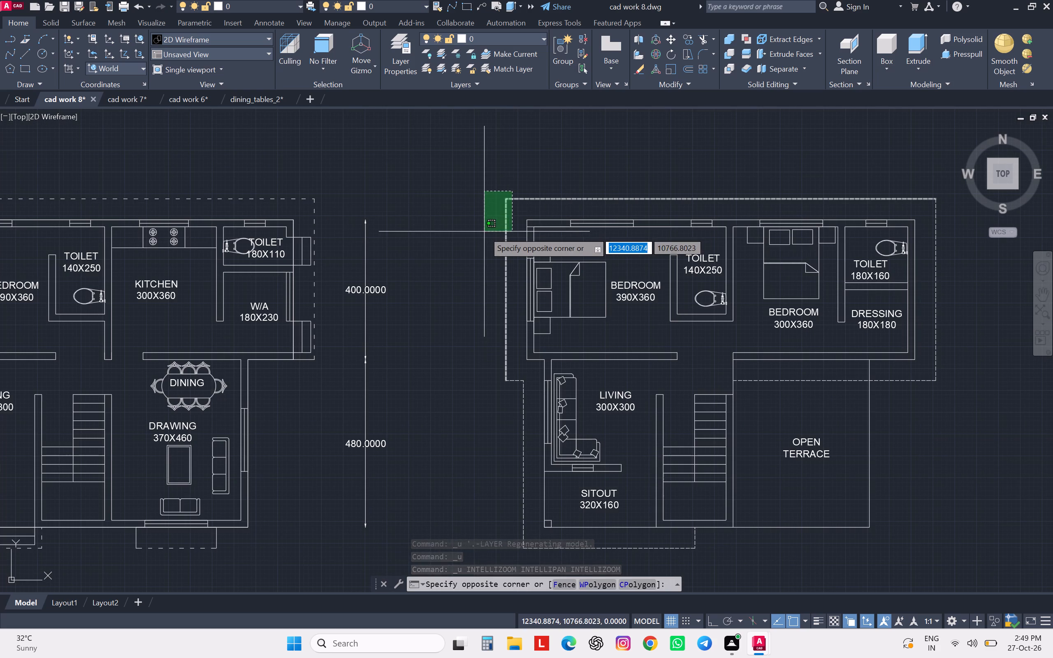
key("Escape")
left_click(316, 211)
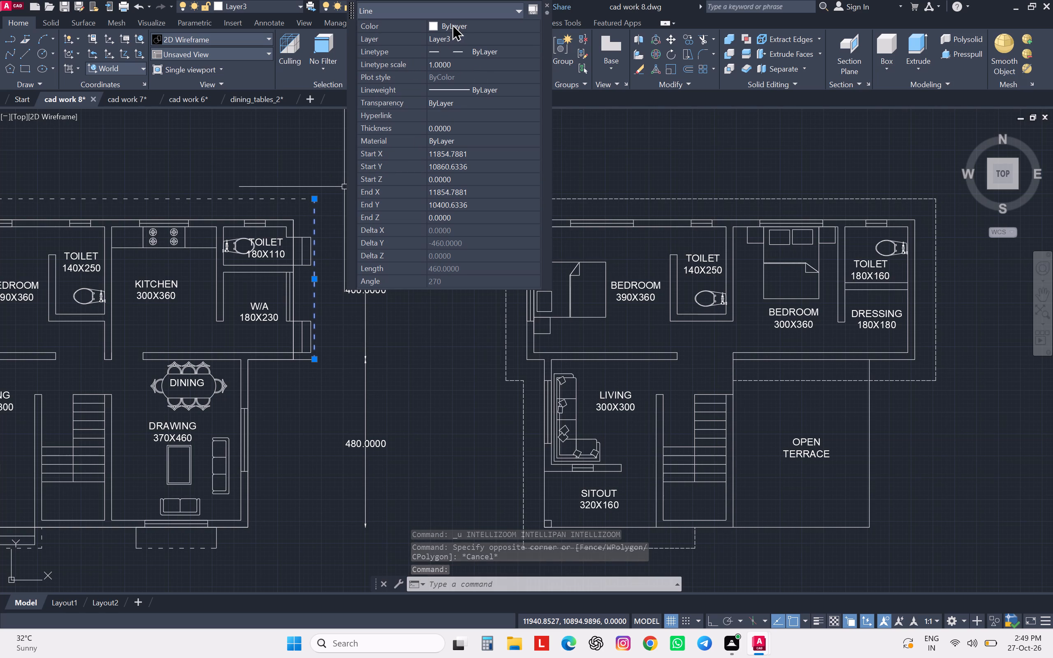
left_click(478, 53)
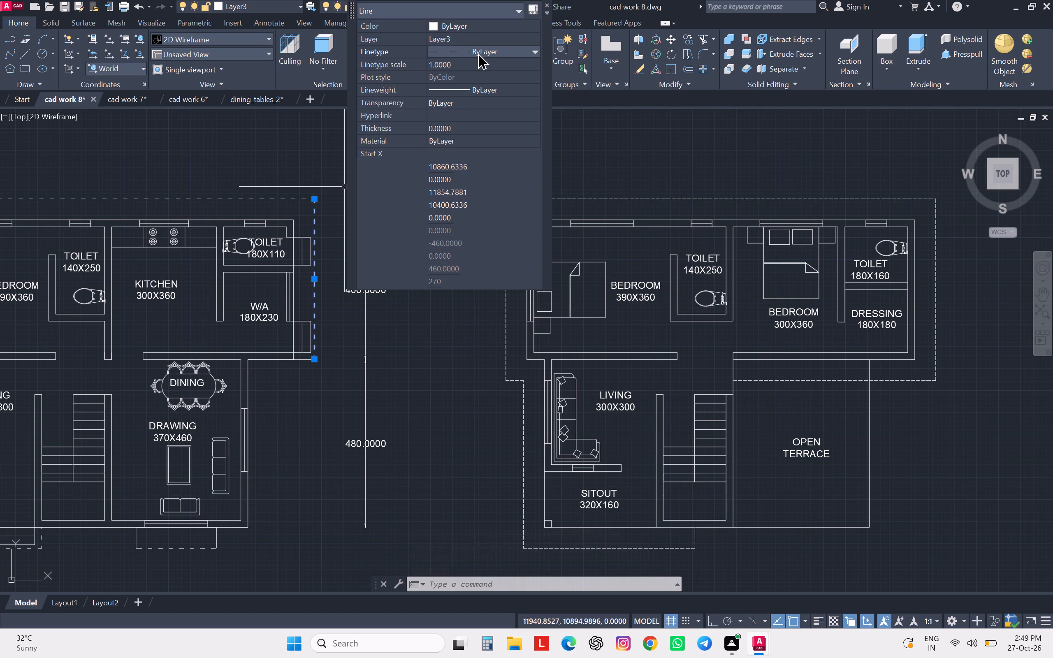
left_click(536, 51)
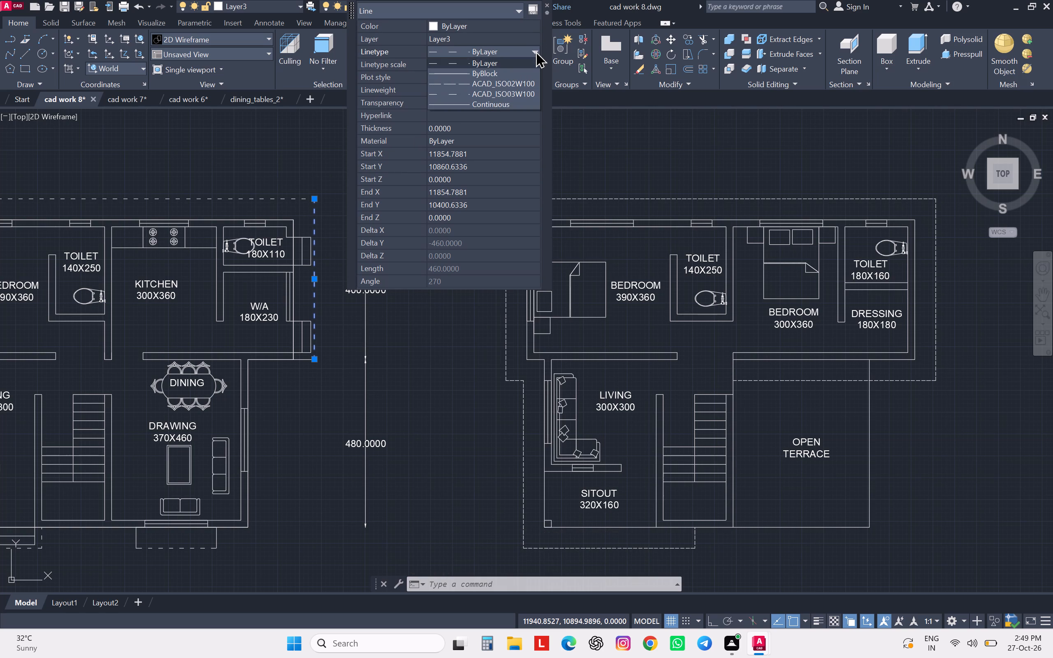
left_click(536, 51)
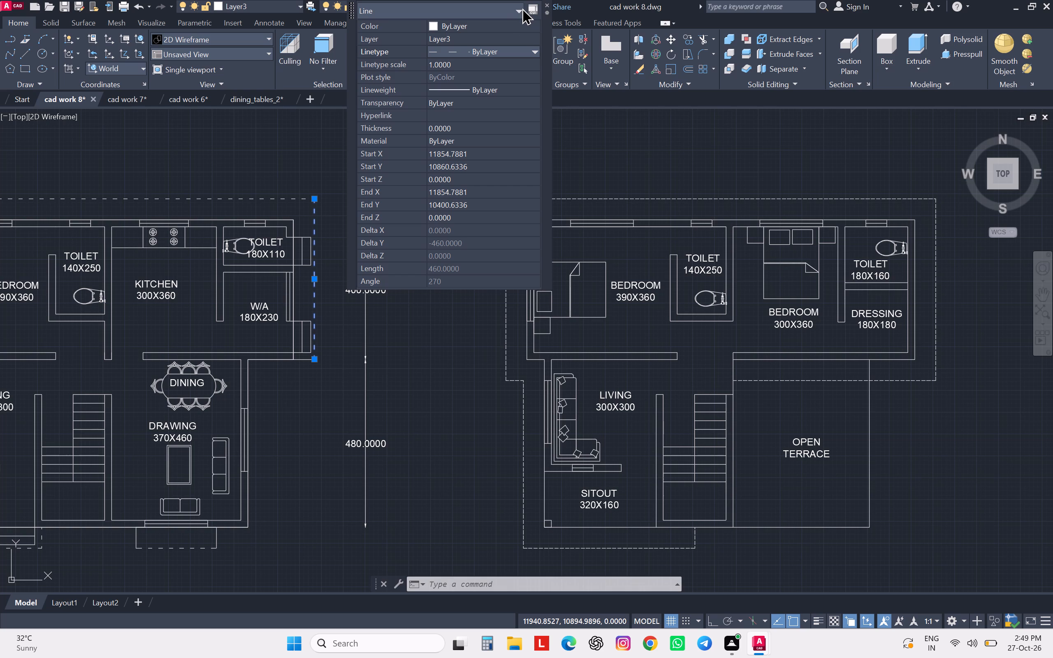
left_click(545, 7)
key("Escape")
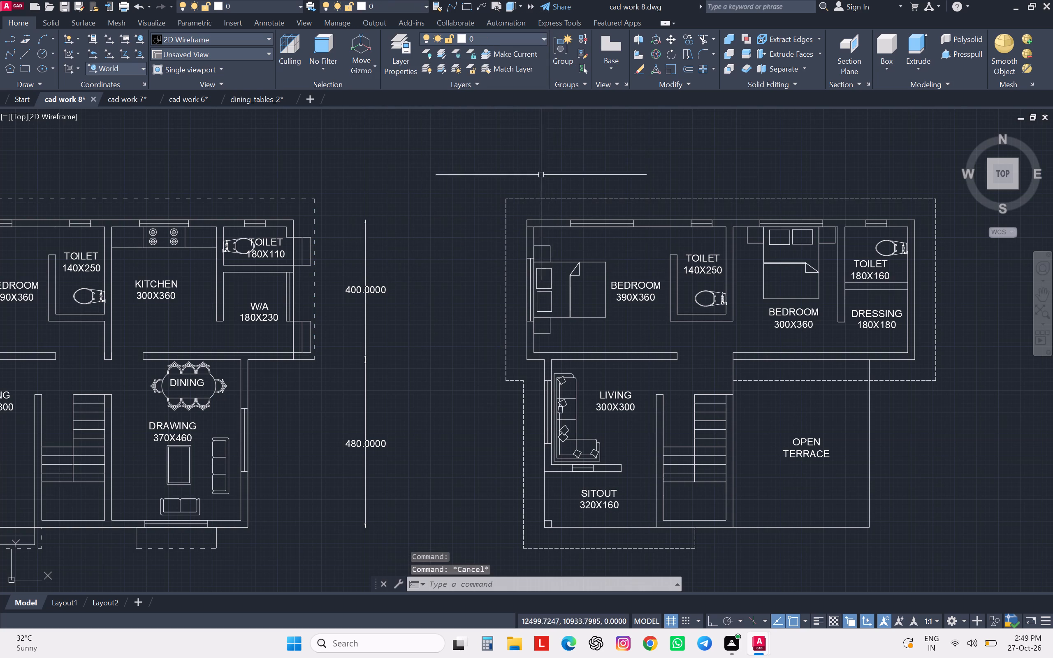
Move the eight dashed outer outline lines around the first floor plan to Layer3, the layer used by the ground floor outline.
left_click(539, 171)
left_click(499, 205)
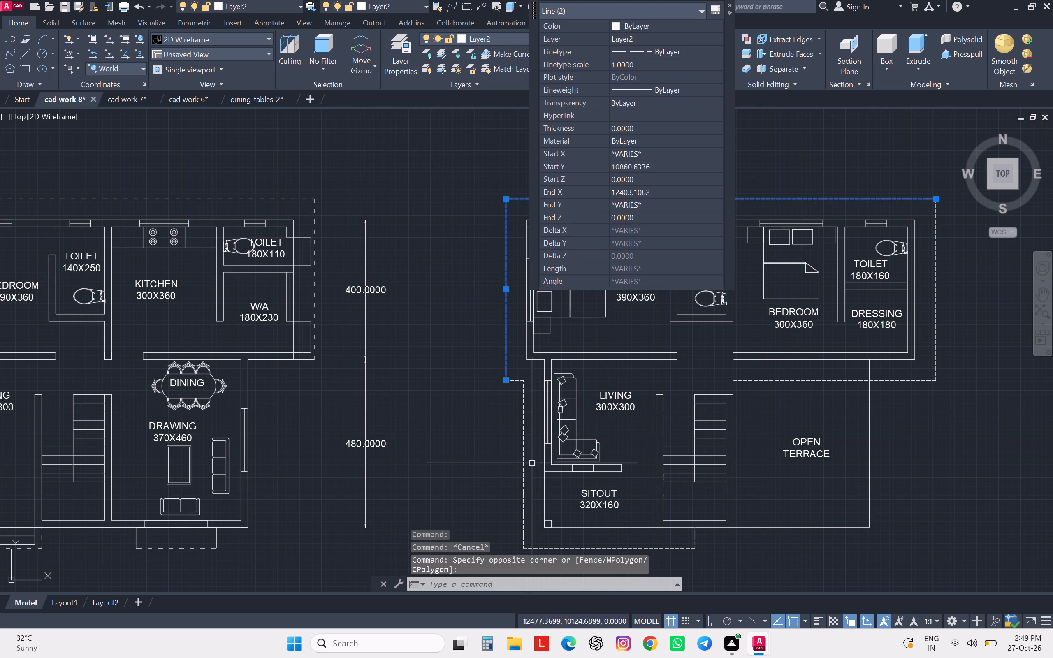
left_click(534, 373)
left_click(494, 433)
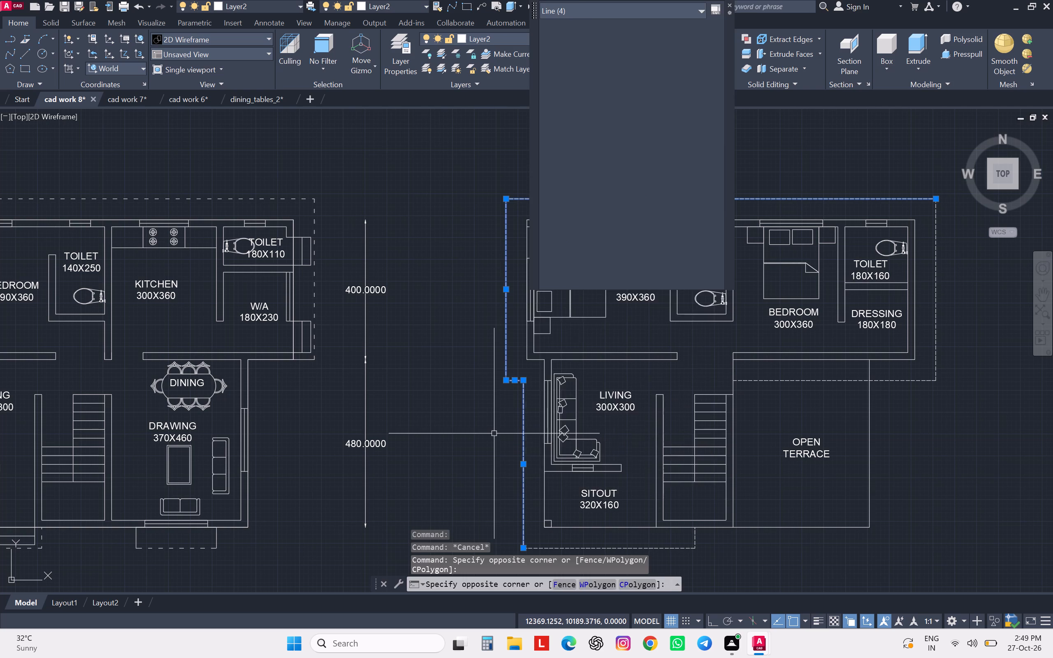
left_click(948, 371)
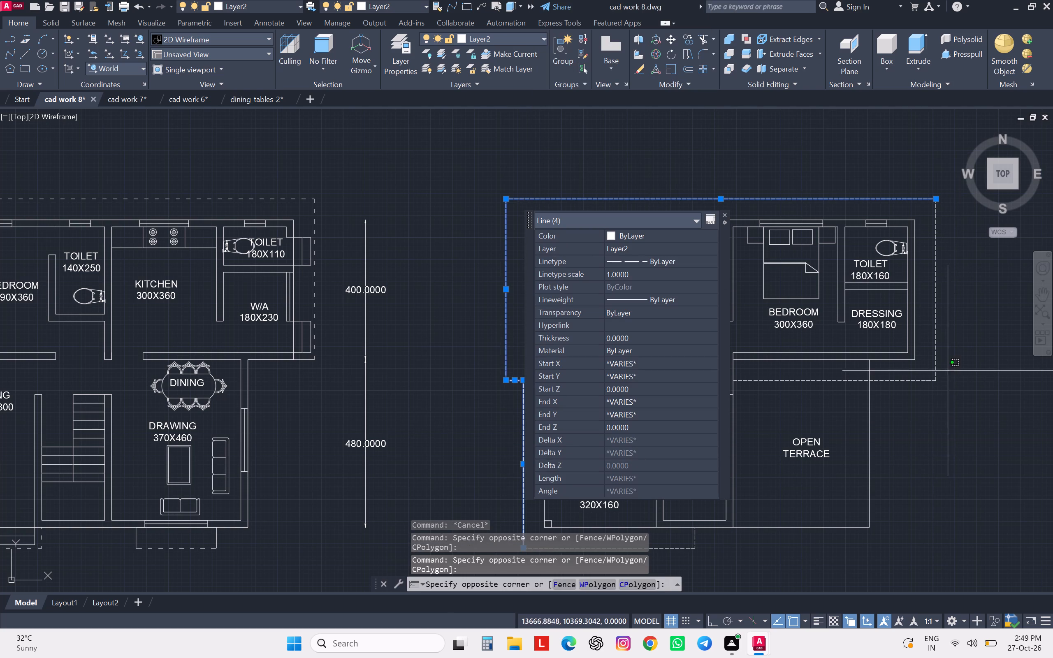
left_click(916, 396)
scroll(919, 351, "down", 2)
middle_click_drag(788, 389, 788, 389)
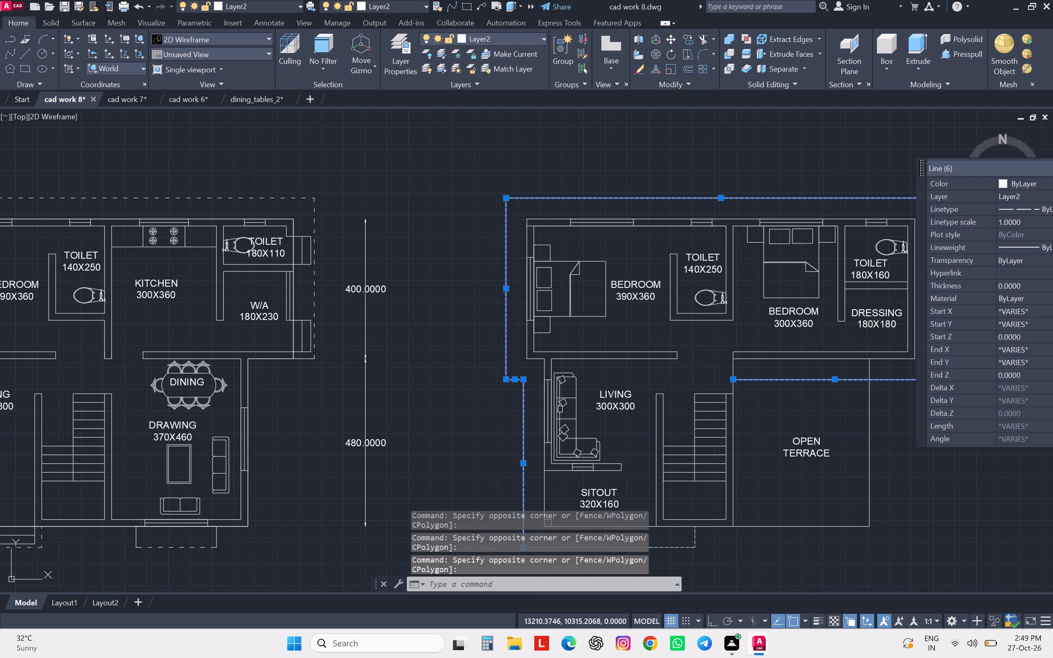
middle_click_drag(788, 389, 759, 261)
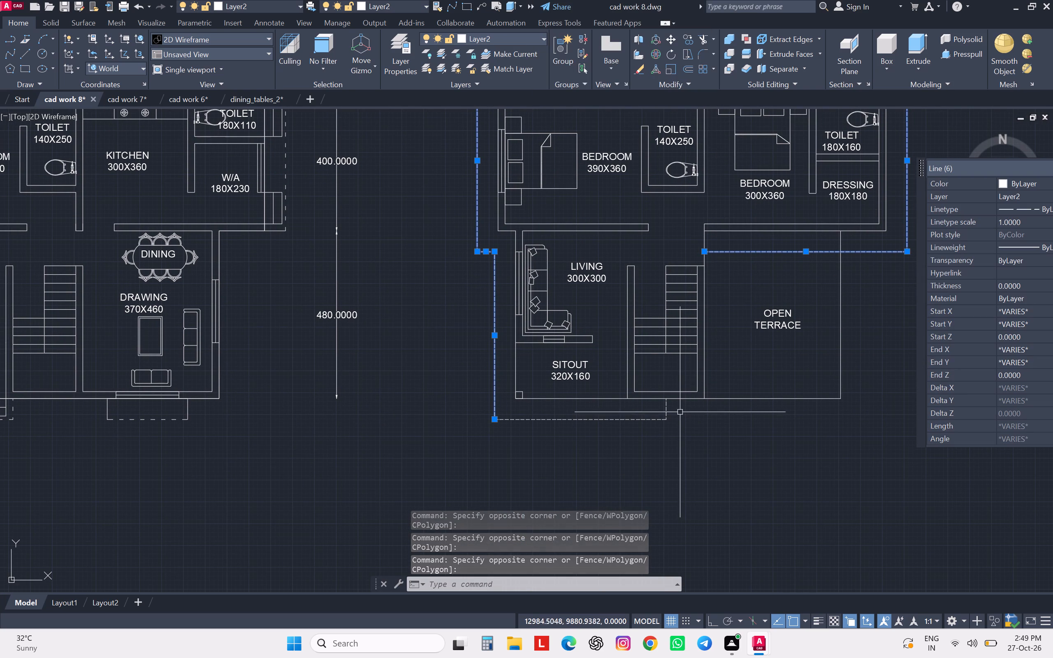
left_click(679, 411)
left_click(649, 432)
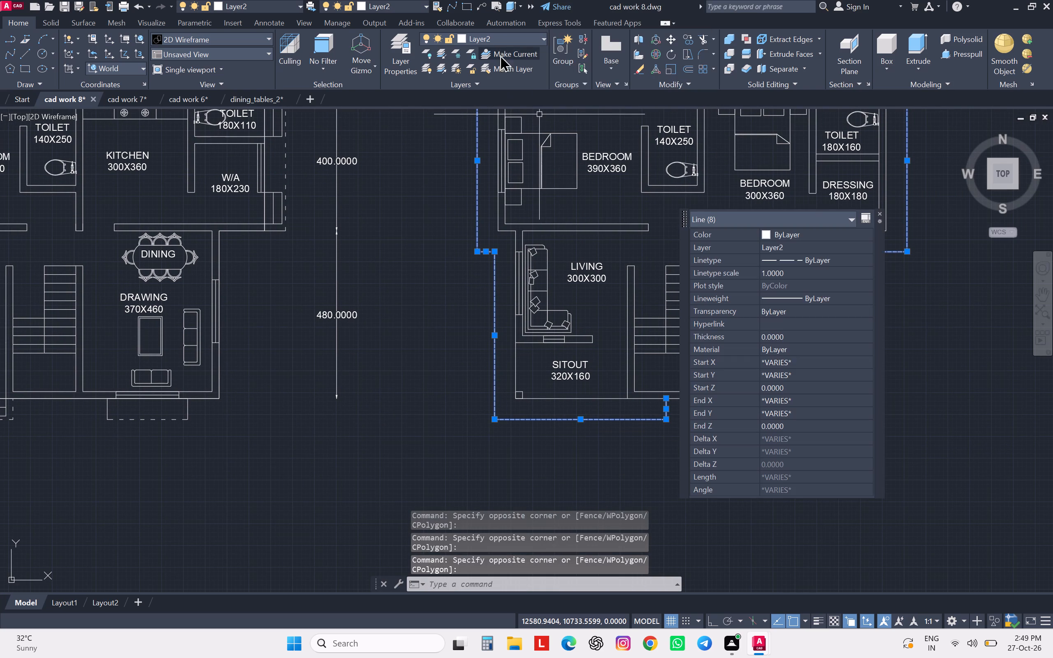
left_click(544, 39)
left_click(517, 114)
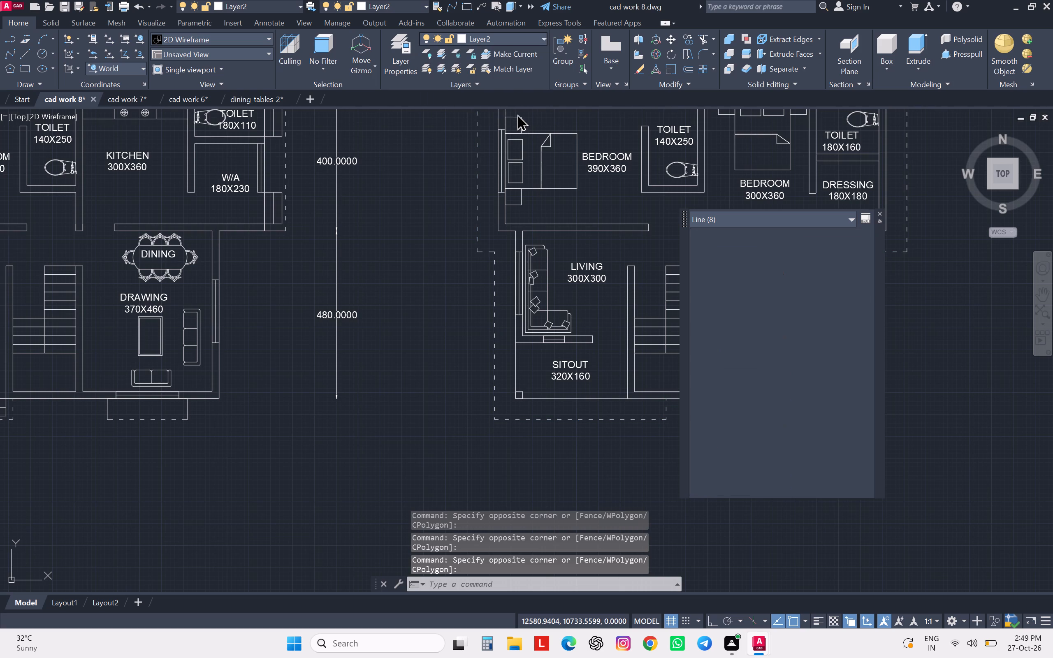
key("Escape")
key("Escape")
key("Escape")
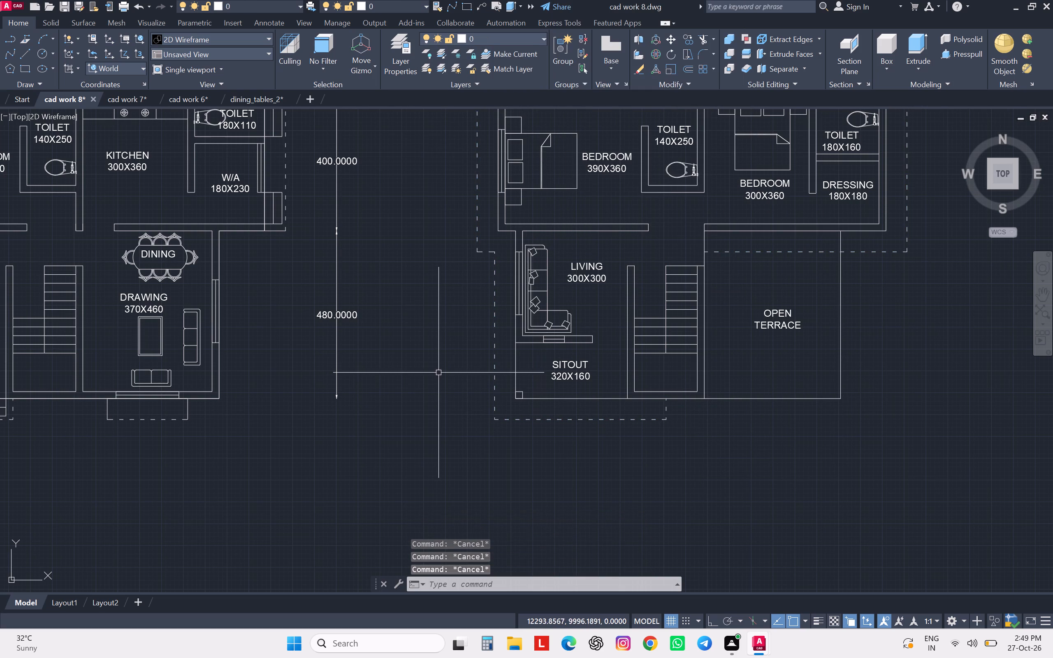
Compare both redrawn floor plans with the reference image, looking at their outlines and dimensions.
scroll(516, 358, "down", 1)
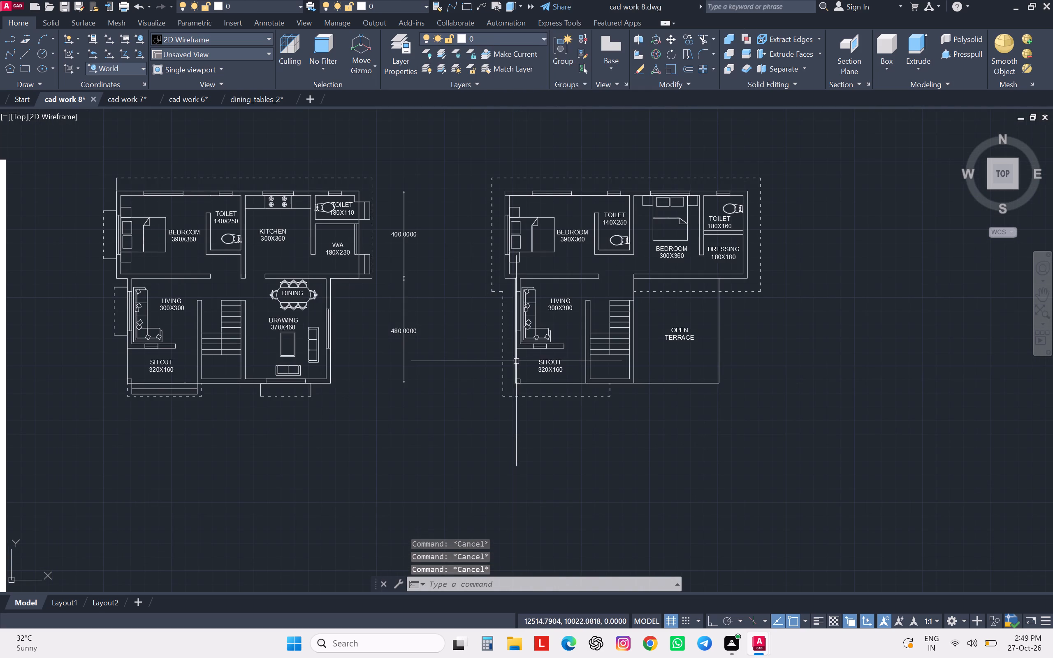
scroll(517, 343, "down", 2)
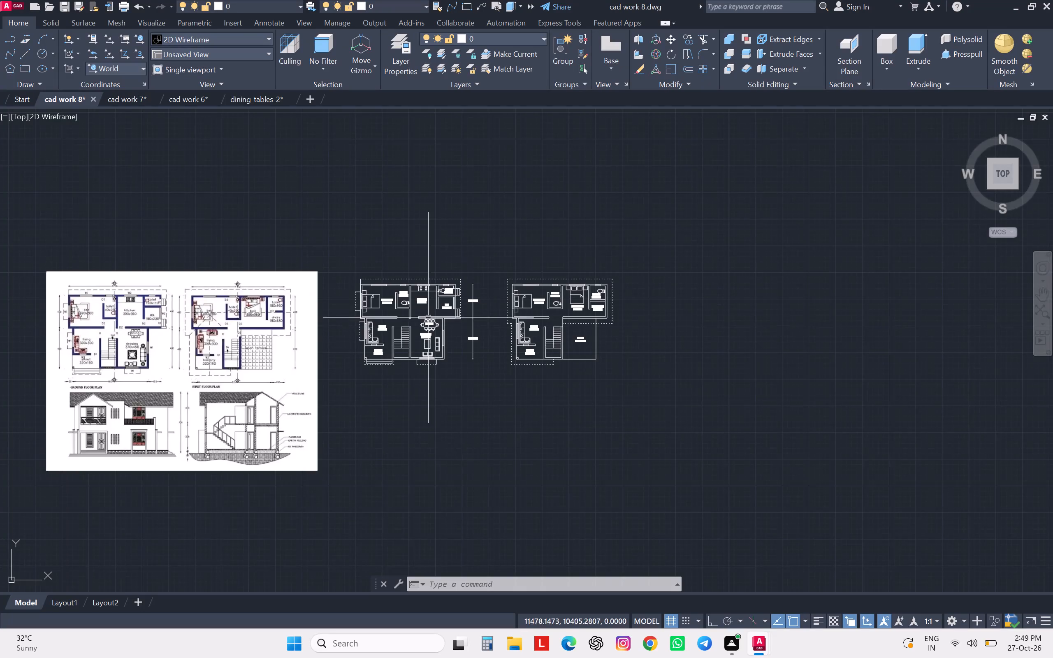
scroll(267, 317, "up", 3)
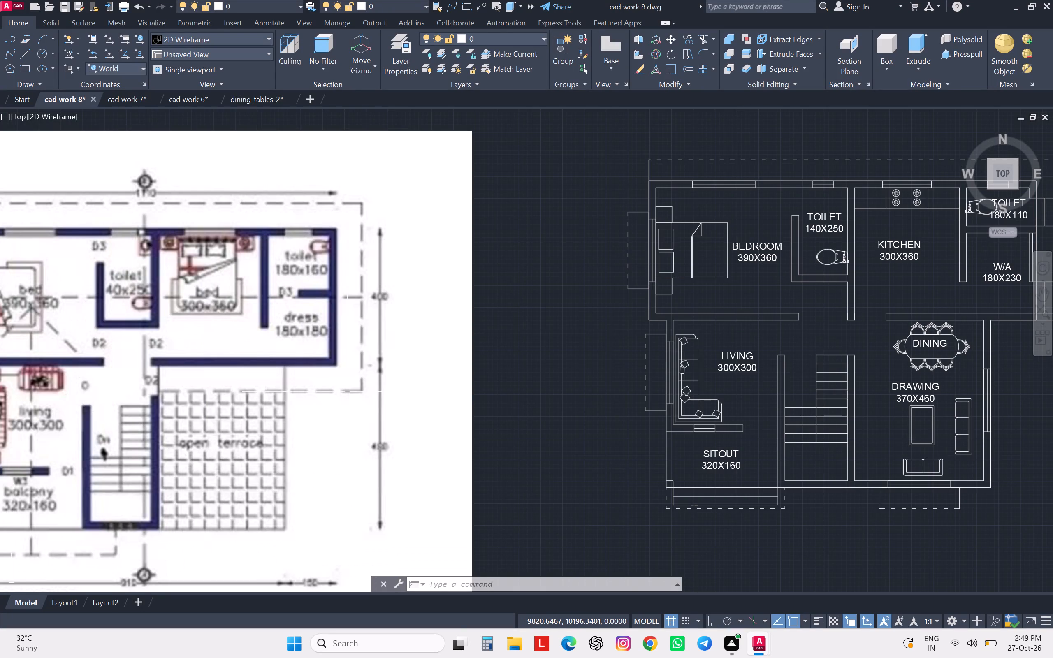
scroll(347, 392, "down", 1)
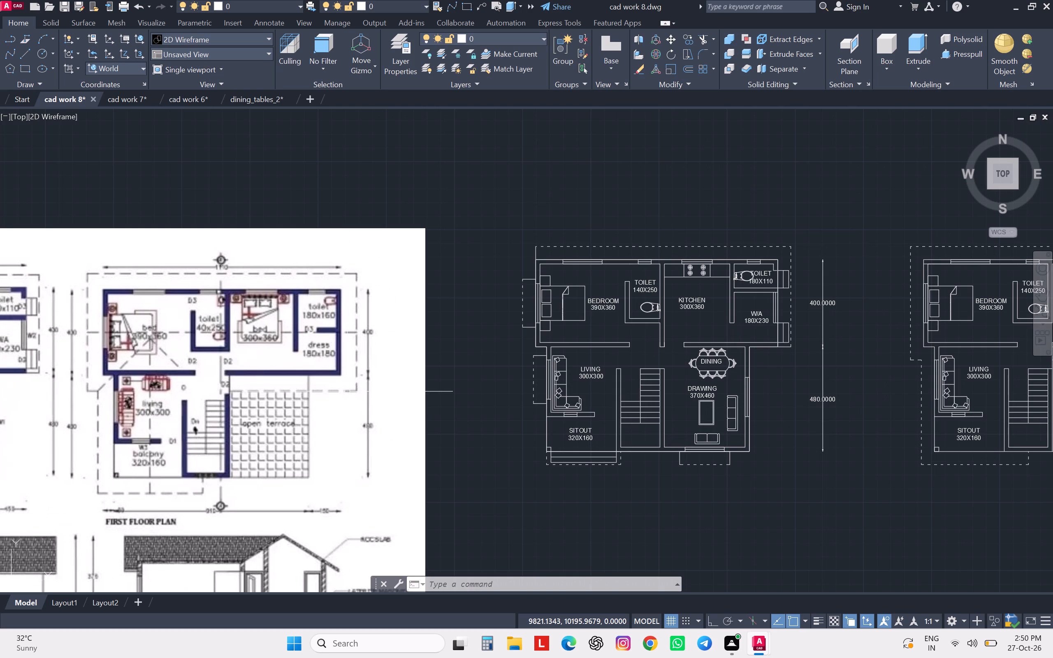
scroll(347, 392, "down", 2)
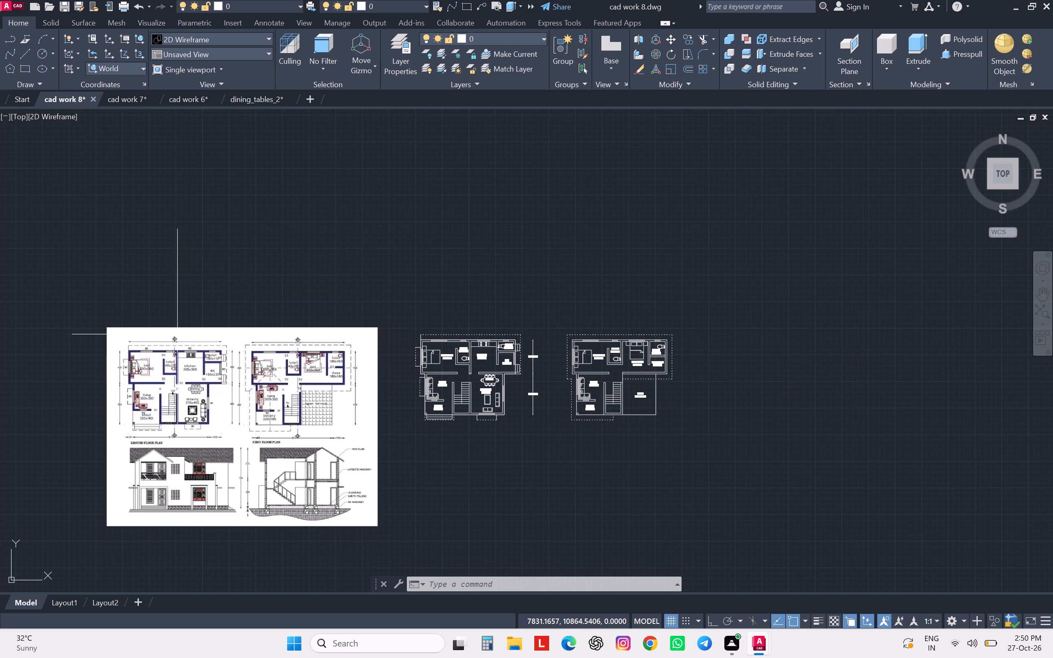
scroll(177, 334, "up", 2)
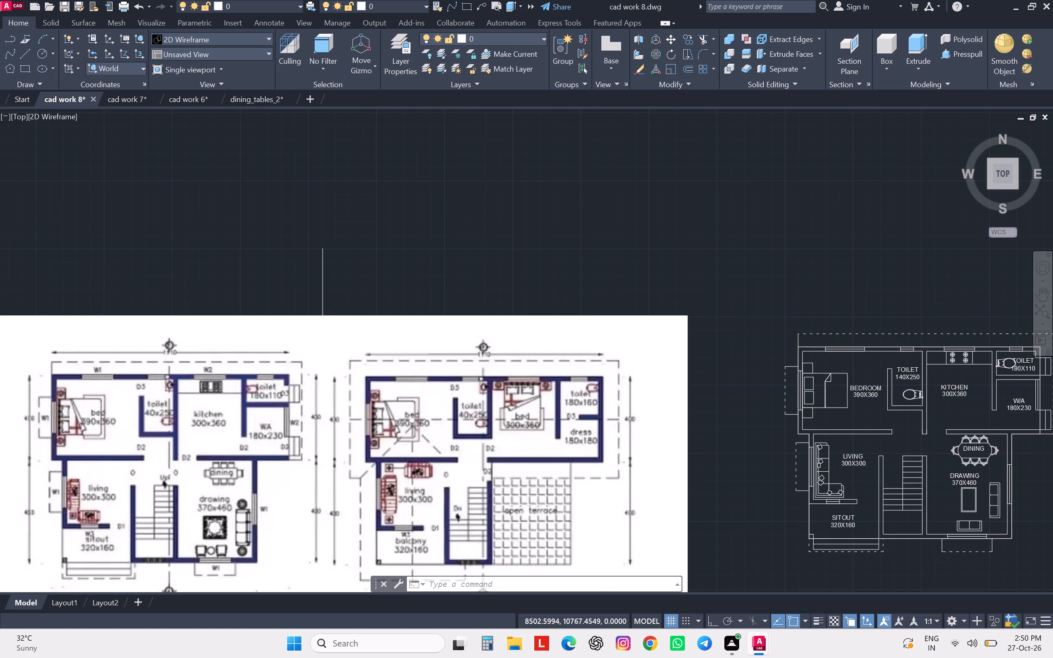
scroll(321, 381, "down", 2)
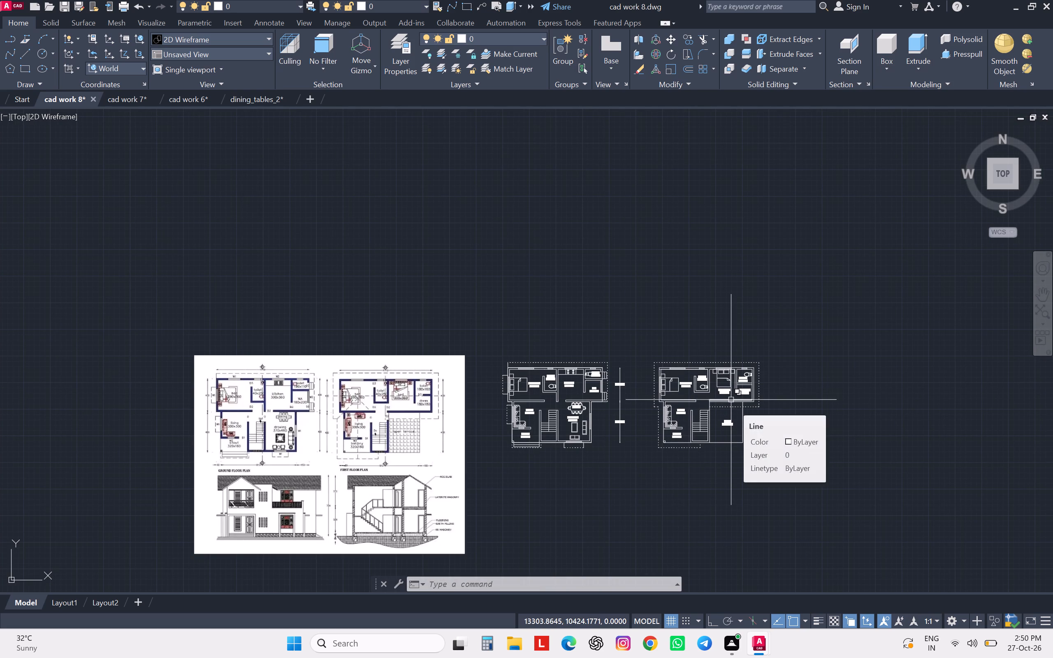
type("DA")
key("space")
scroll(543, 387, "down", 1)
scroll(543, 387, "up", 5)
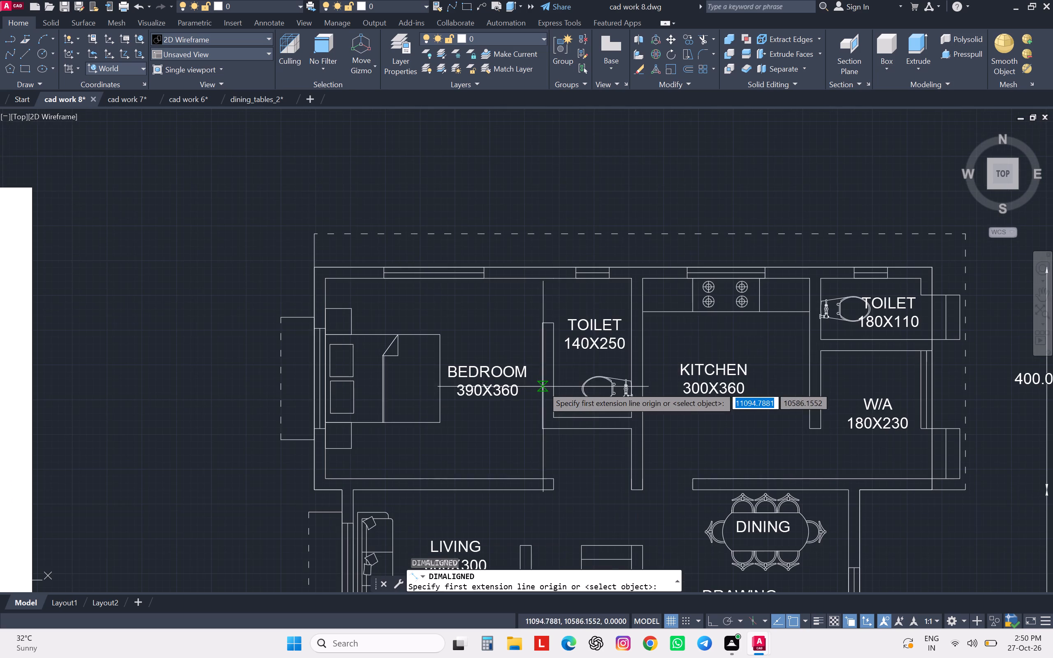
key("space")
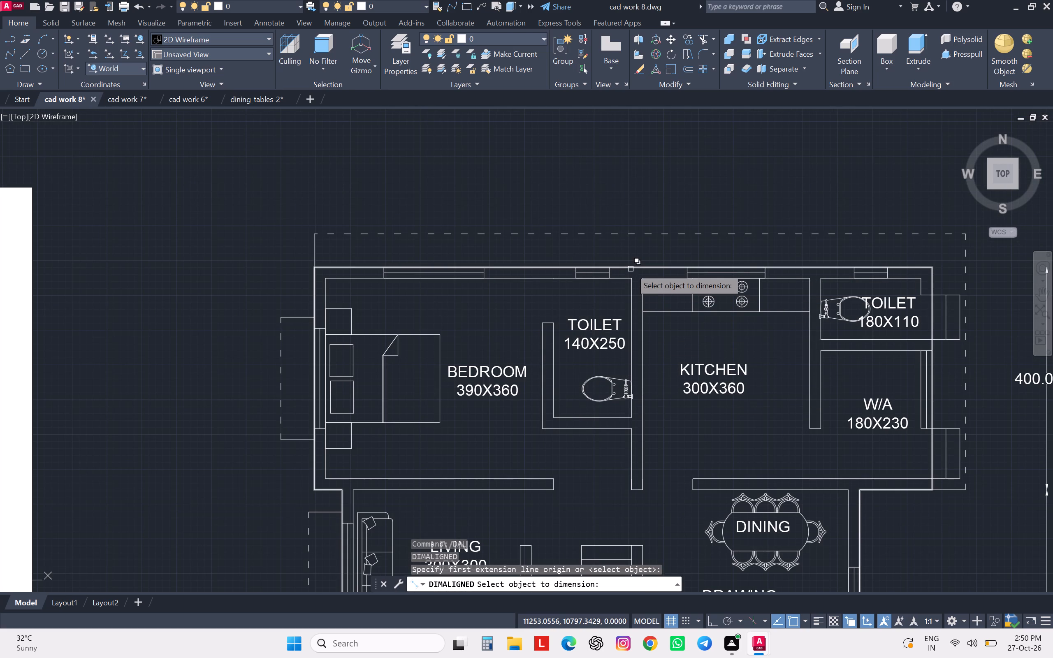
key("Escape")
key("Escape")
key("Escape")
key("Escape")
Add an aligned dimension across the full width of the ground floor plan's top outer wall, placed above the dashed outline.
type("DA")
key("Return")
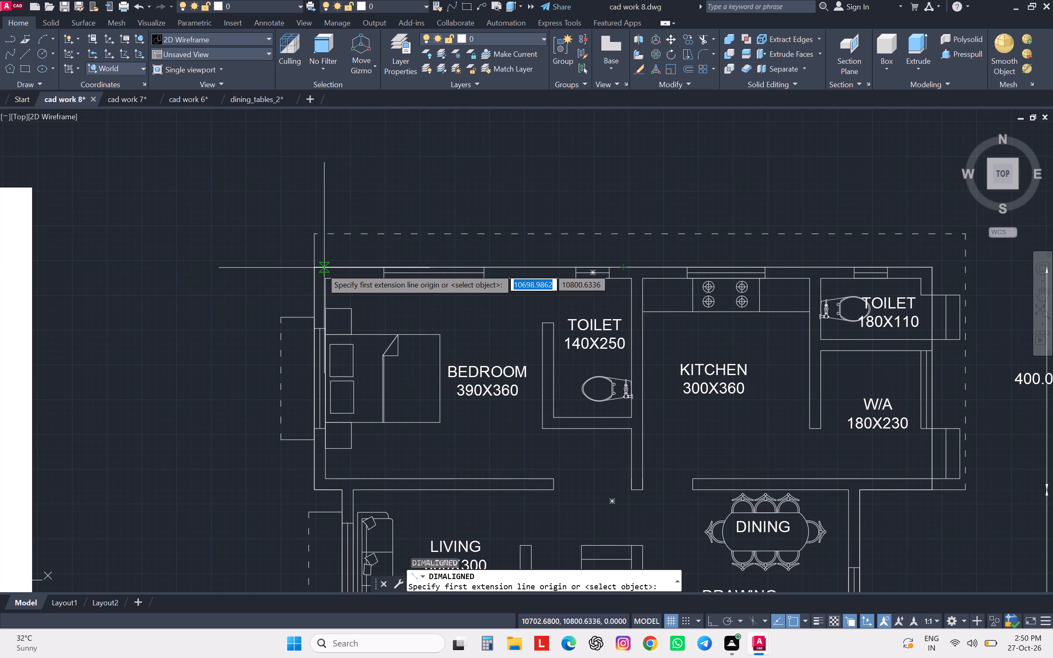
left_click(314, 270)
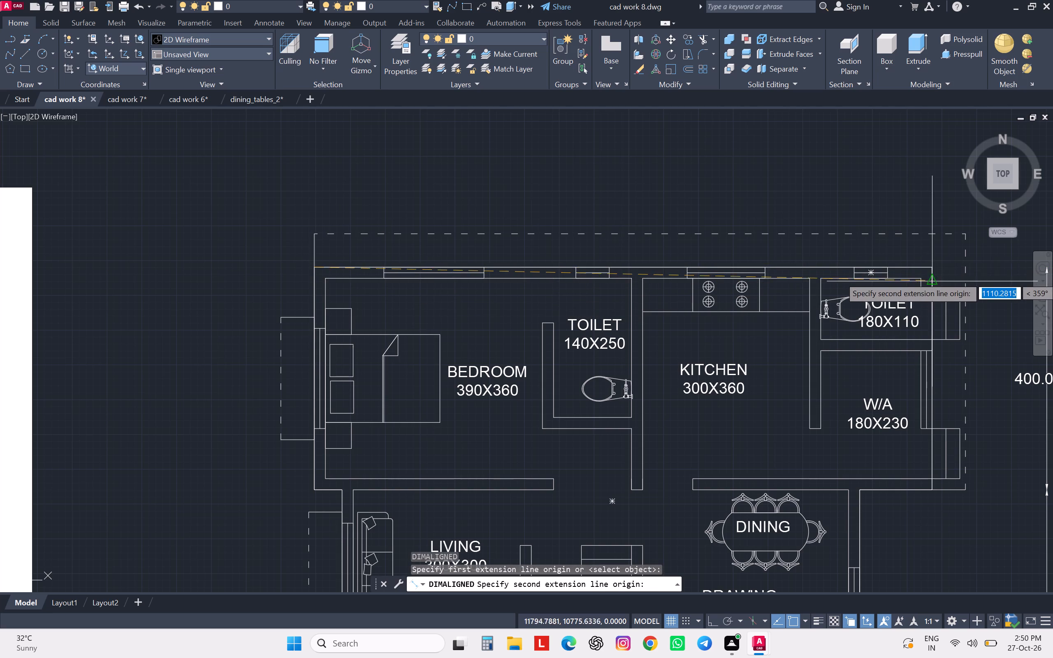
left_click(934, 267)
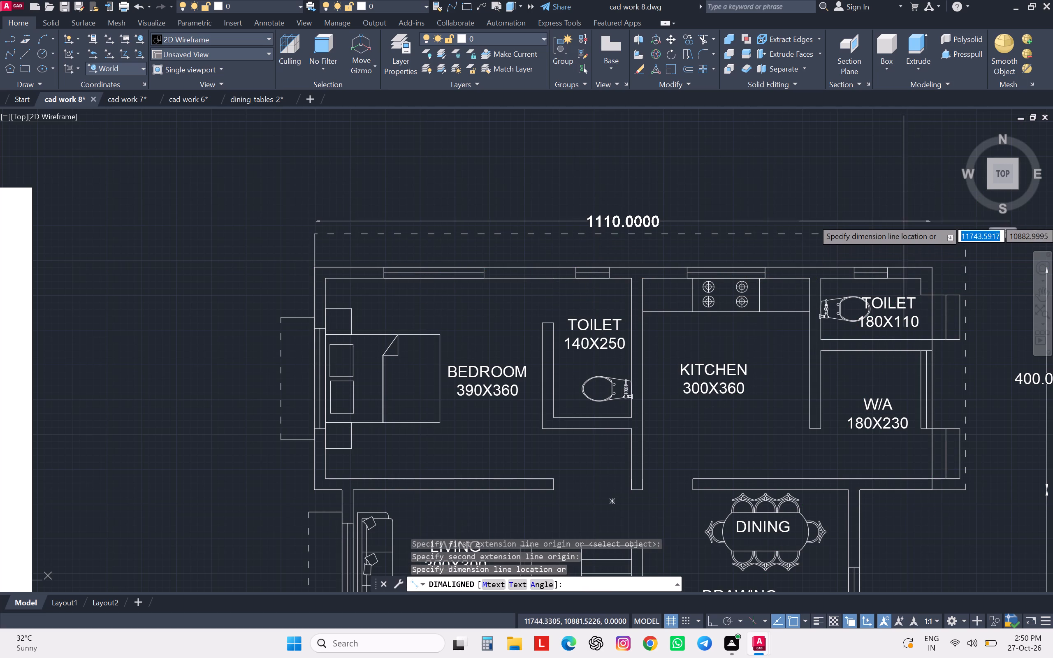
left_click(896, 197)
scroll(896, 197, "down", 2)
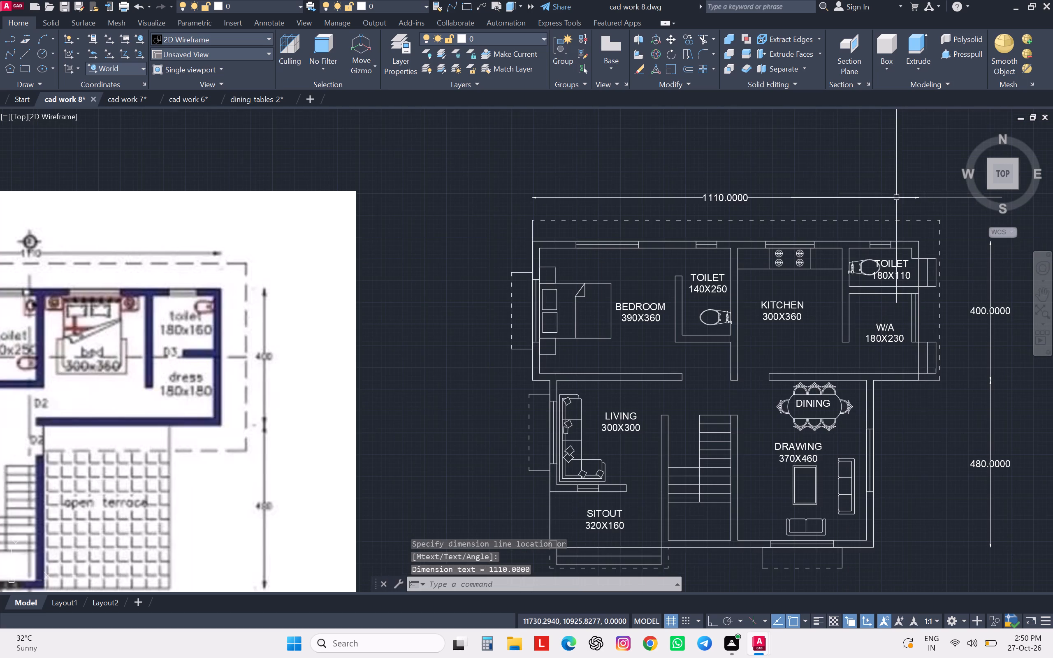
scroll(259, 320, "down", 1)
middle_click_drag(259, 320, 639, 241)
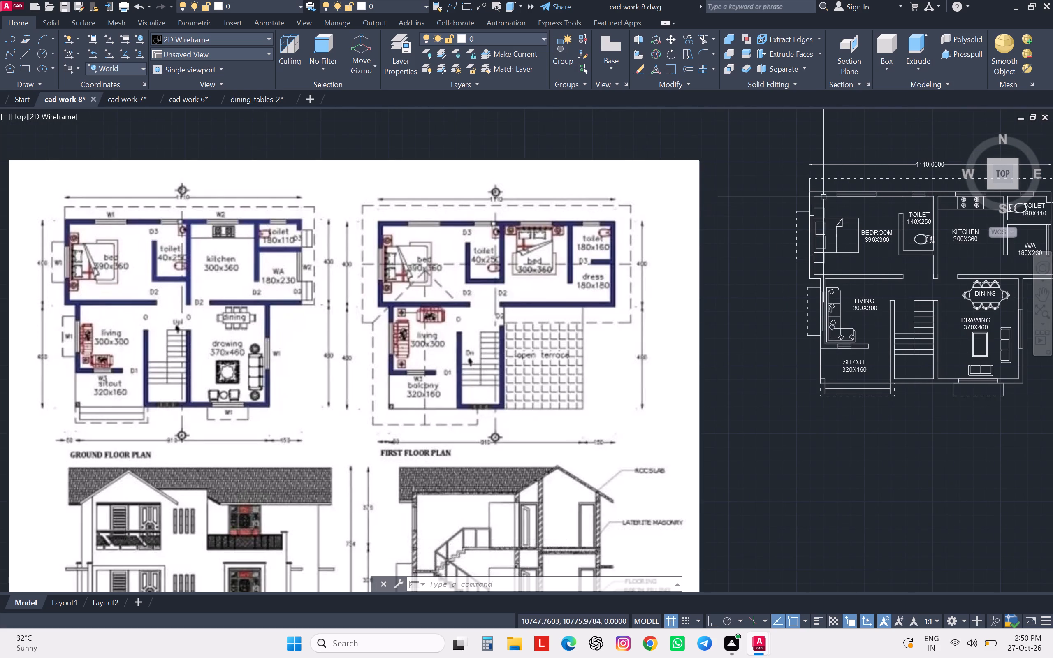
Add an aligned dimension along the ground floor bedroom's outer left wall, placed beyond the dashed window outline.
key("space")
scroll(823, 197, "up", 1)
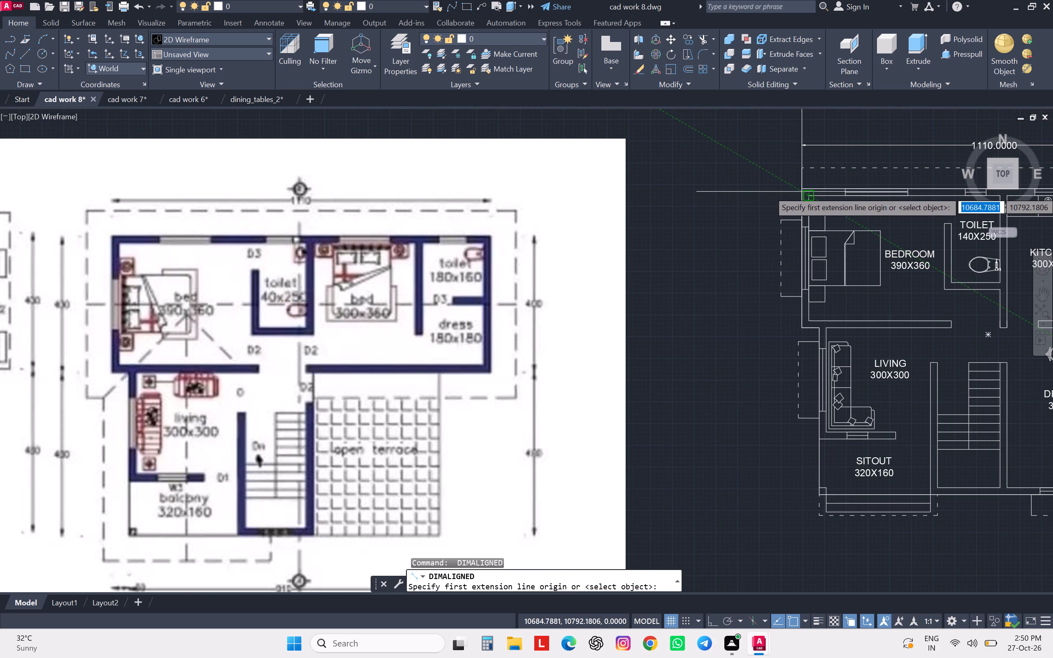
scroll(800, 188, "up", 4)
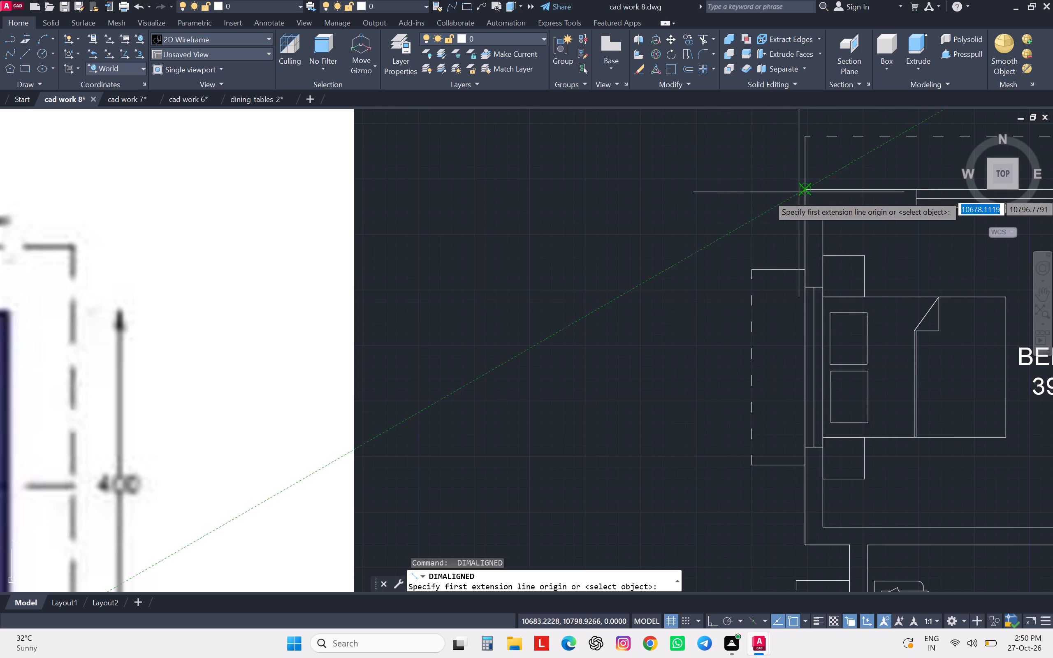
scroll(797, 197, "up", 5)
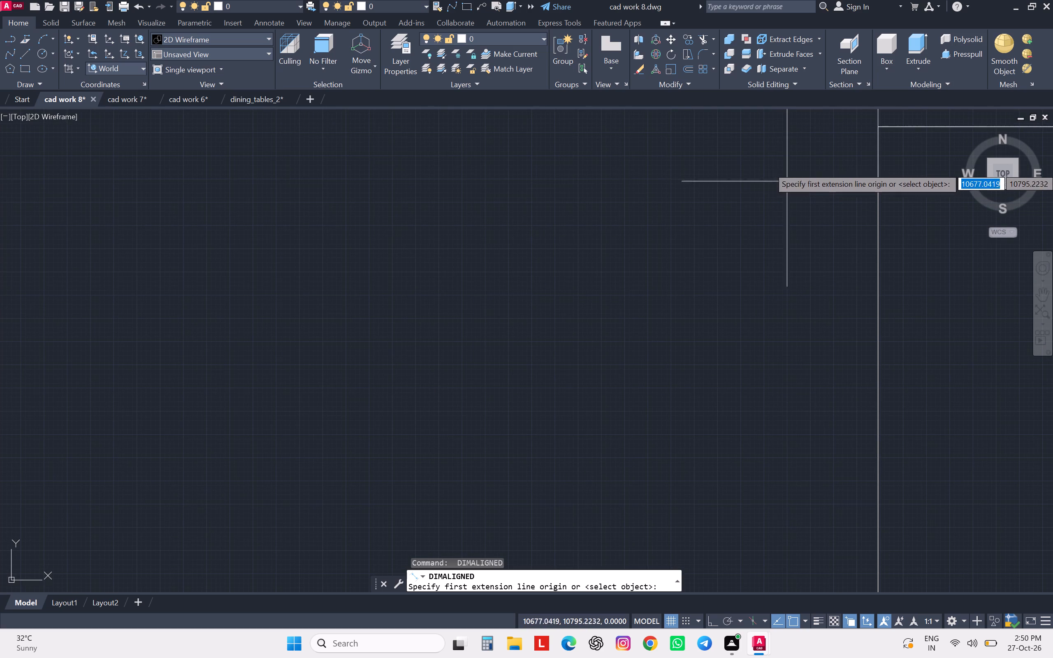
left_click(881, 126)
scroll(881, 126, "down", 5)
scroll(899, 214, "down", 3)
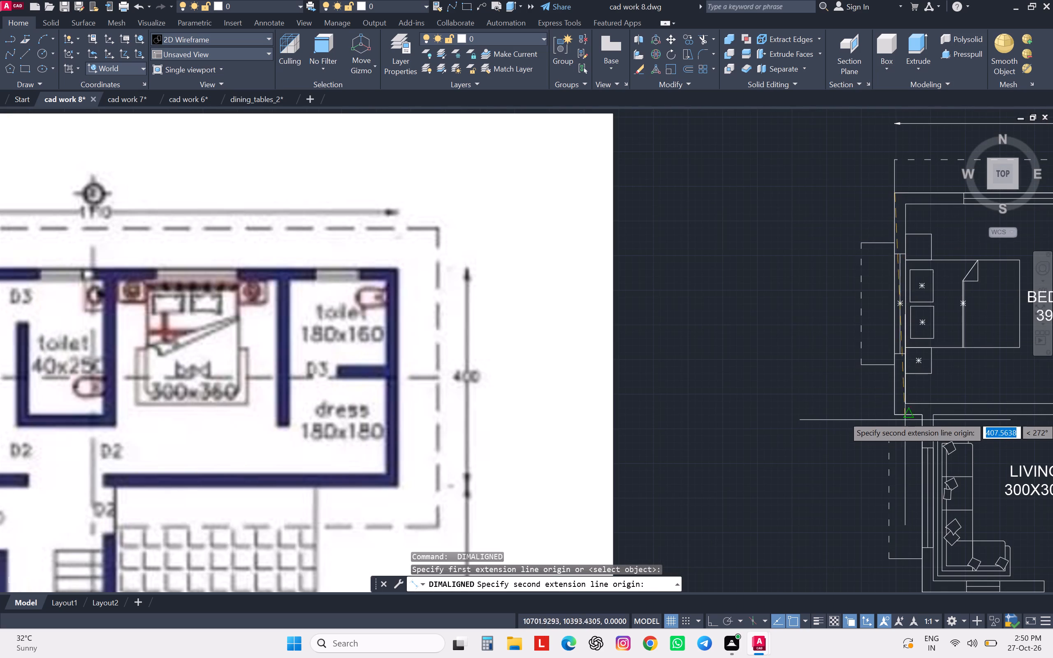
left_click(899, 415)
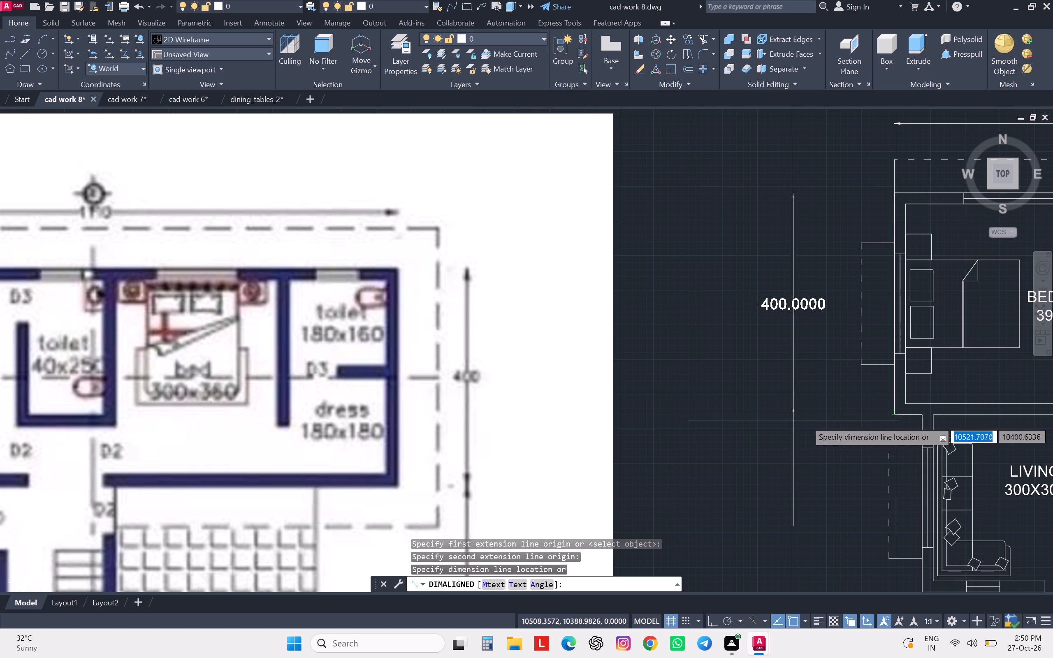
left_click(834, 431)
scroll(827, 400, "down", 3)
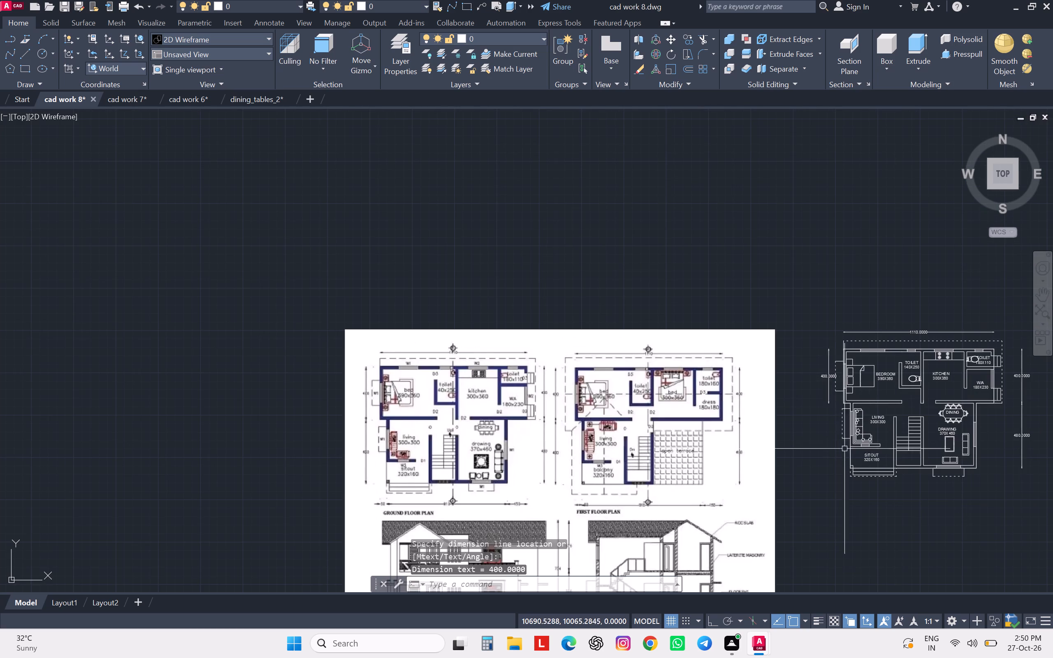
Dimension the ground floor's left side from the living room's upper corner to the sitout's lower corner, in line with the bedroom wall dimension.
scroll(844, 449, "up", 2)
key("space")
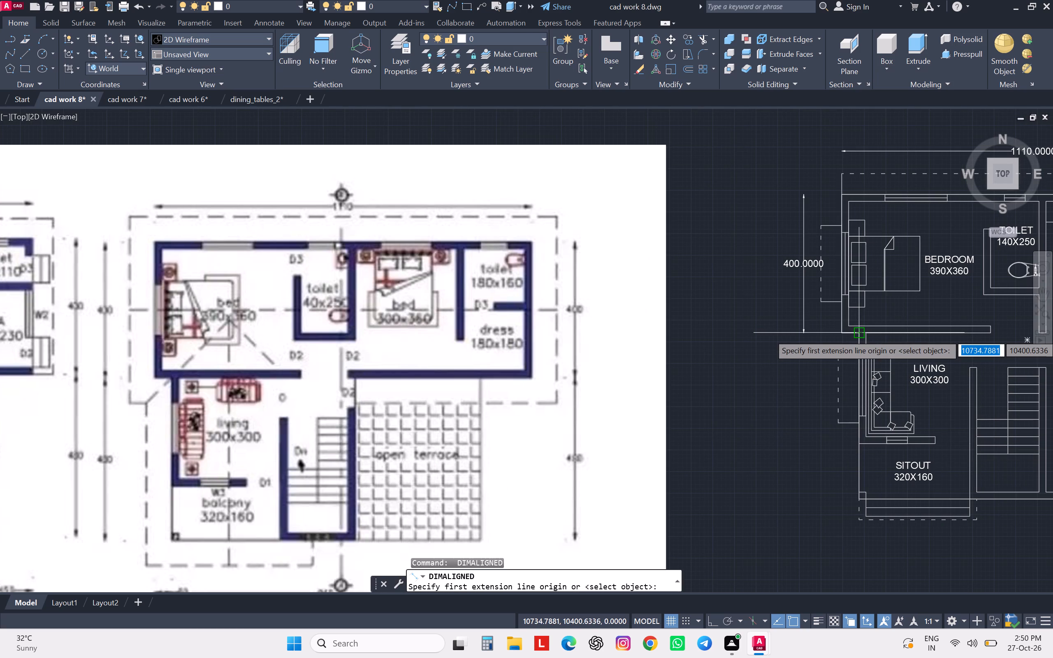
left_click(858, 334)
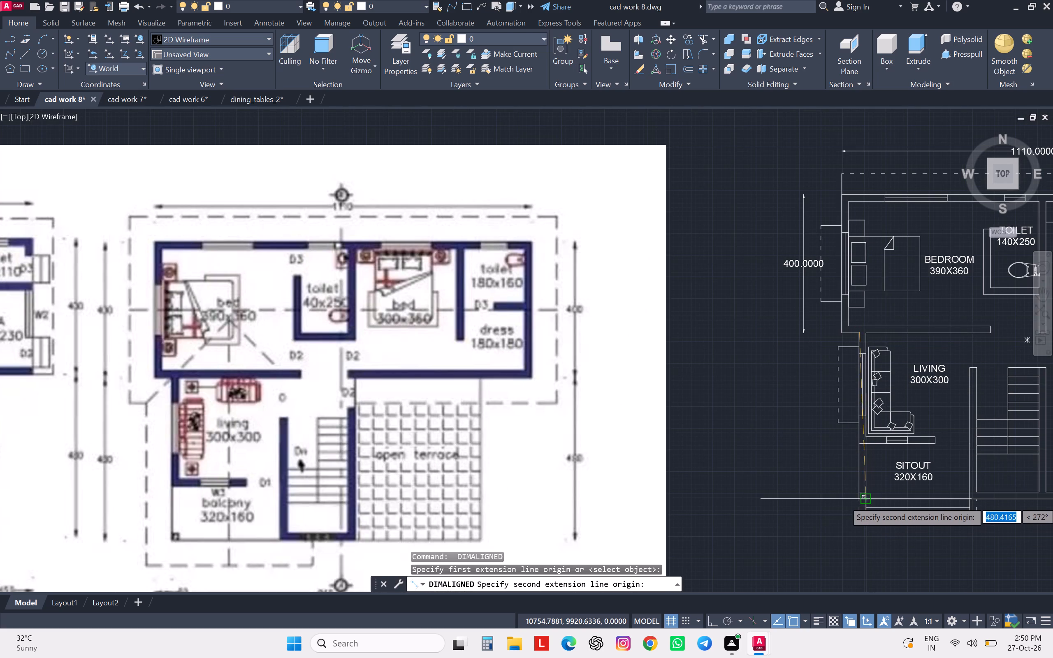
scroll(855, 499, "up", 6)
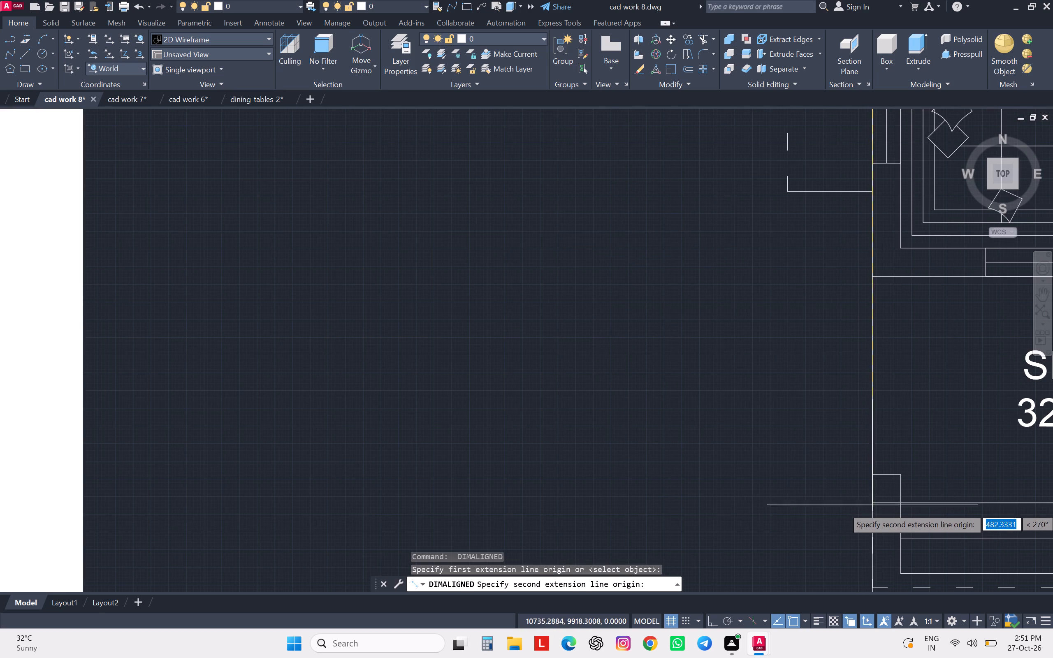
left_click(872, 503)
scroll(869, 503, "down", 5)
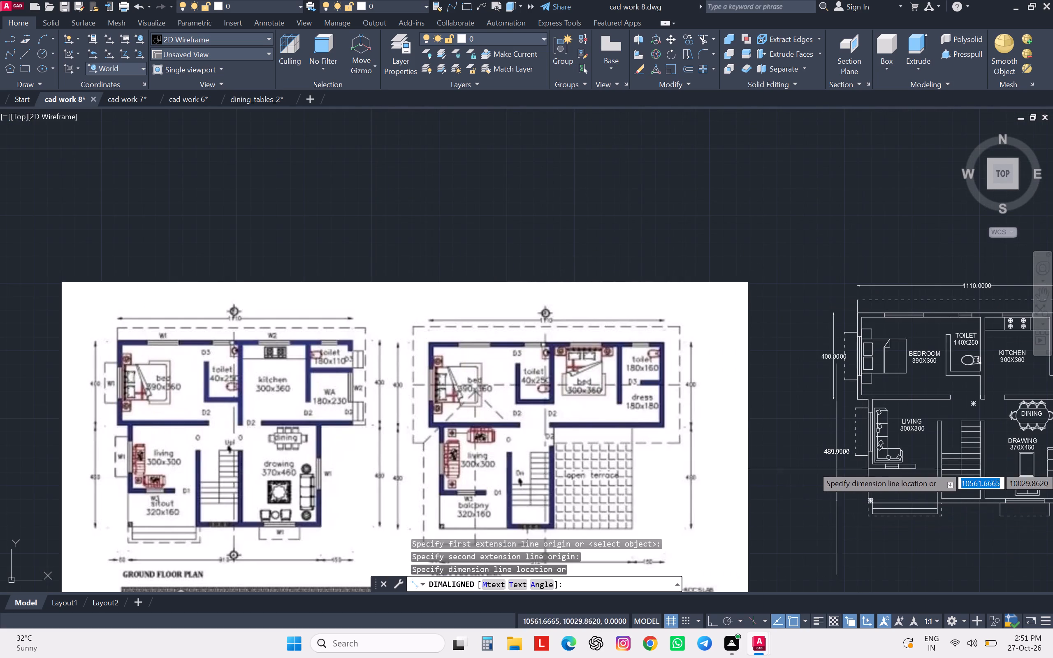
left_click(833, 401)
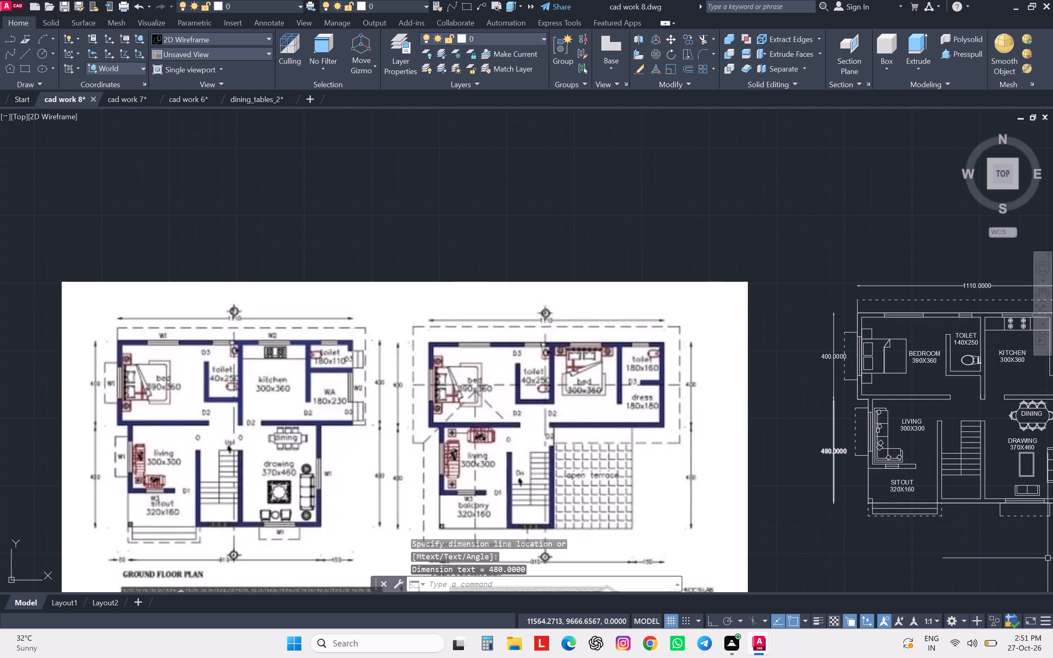
key("Escape")
key("Escape")
key("Escape")
key("Escape")
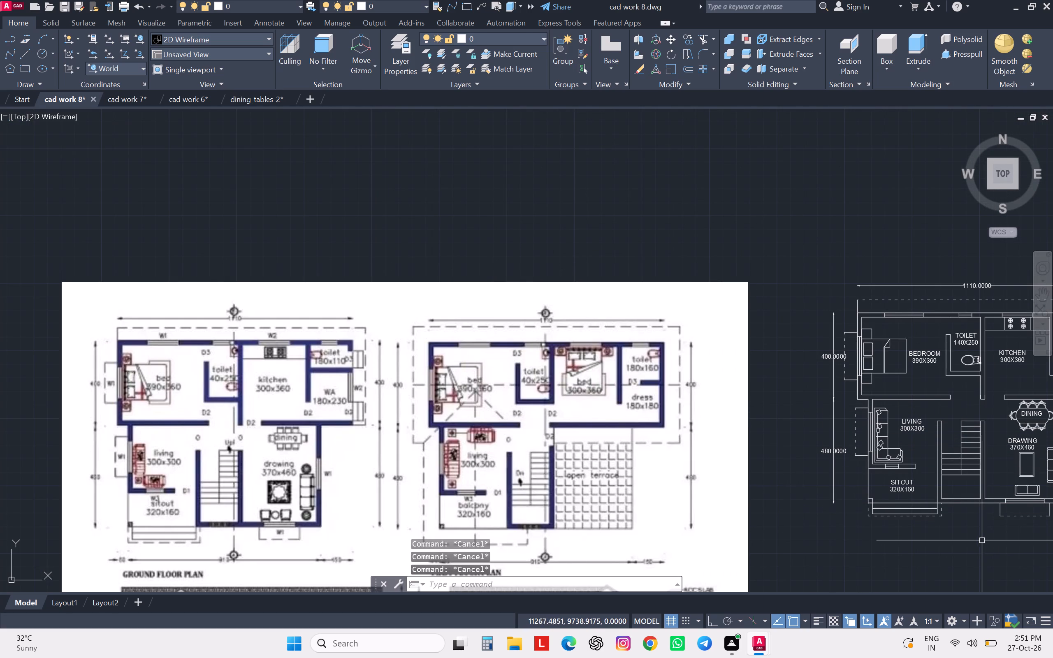
Examine the dimensions around the reference image's ground floor plan and compare them with the redrawn plan.
scroll(916, 501, "down", 2)
middle_click_drag(928, 525, 905, 505)
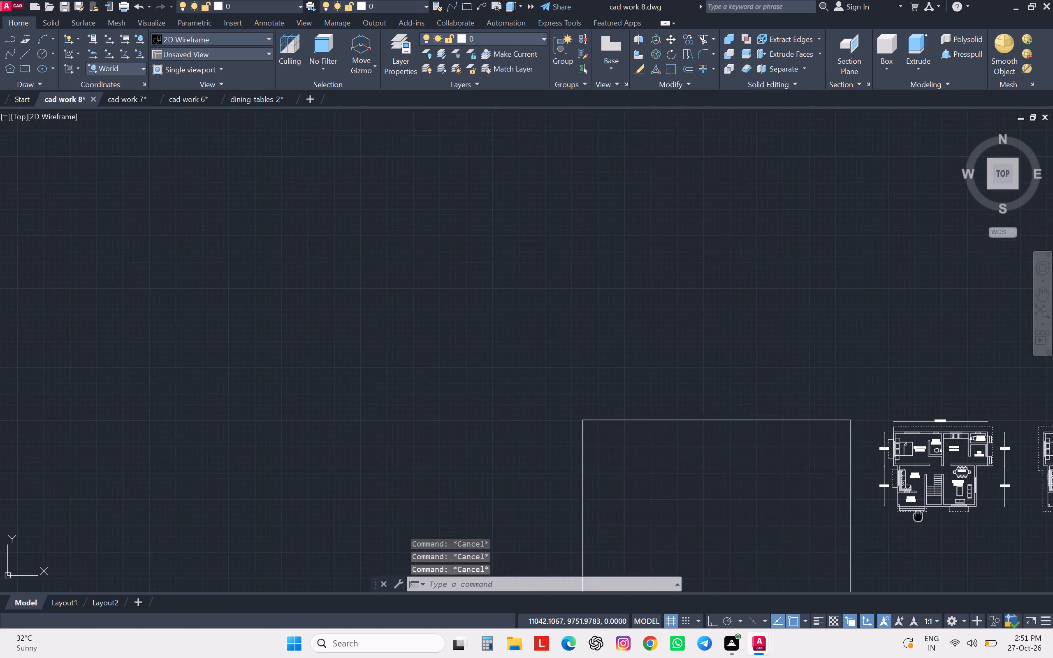
middle_click_drag(905, 505, 844, 461)
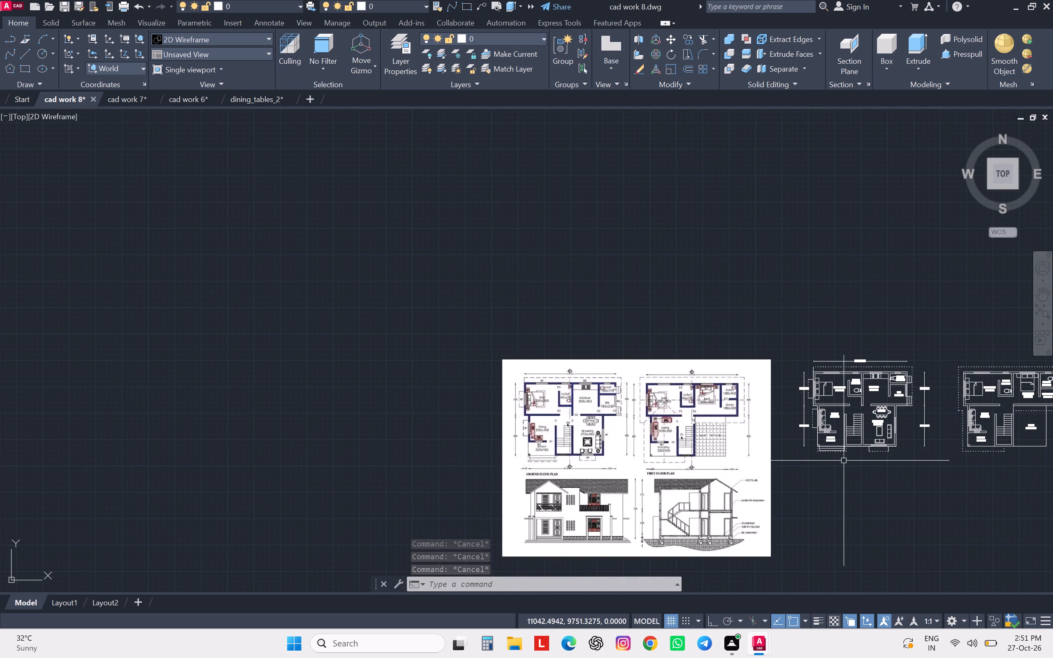
scroll(543, 461, "up", 2)
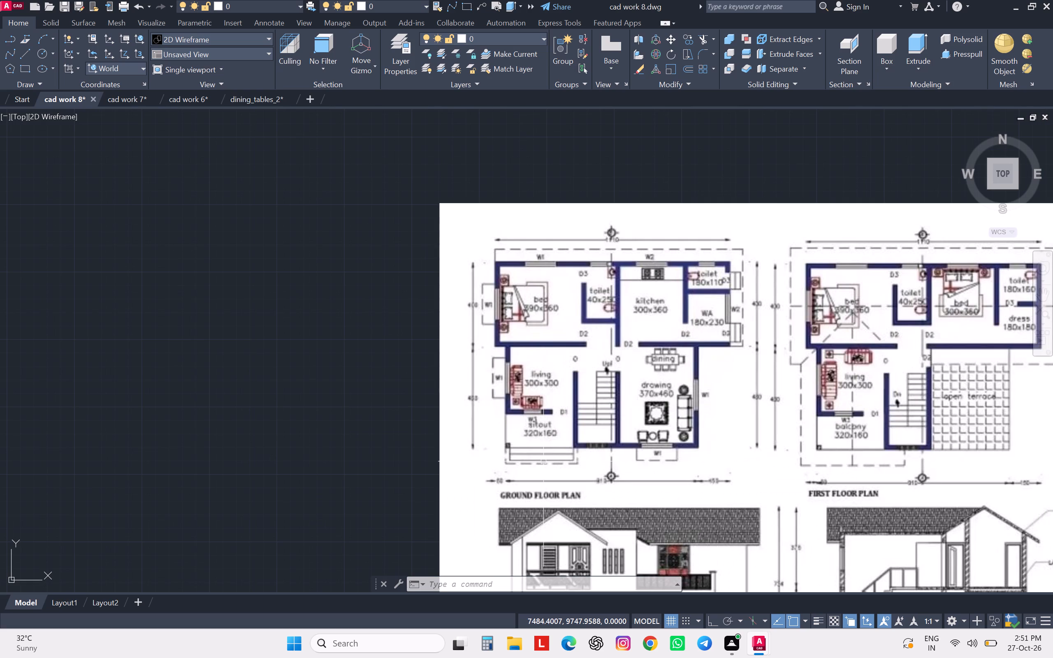
scroll(574, 392, "down", 2)
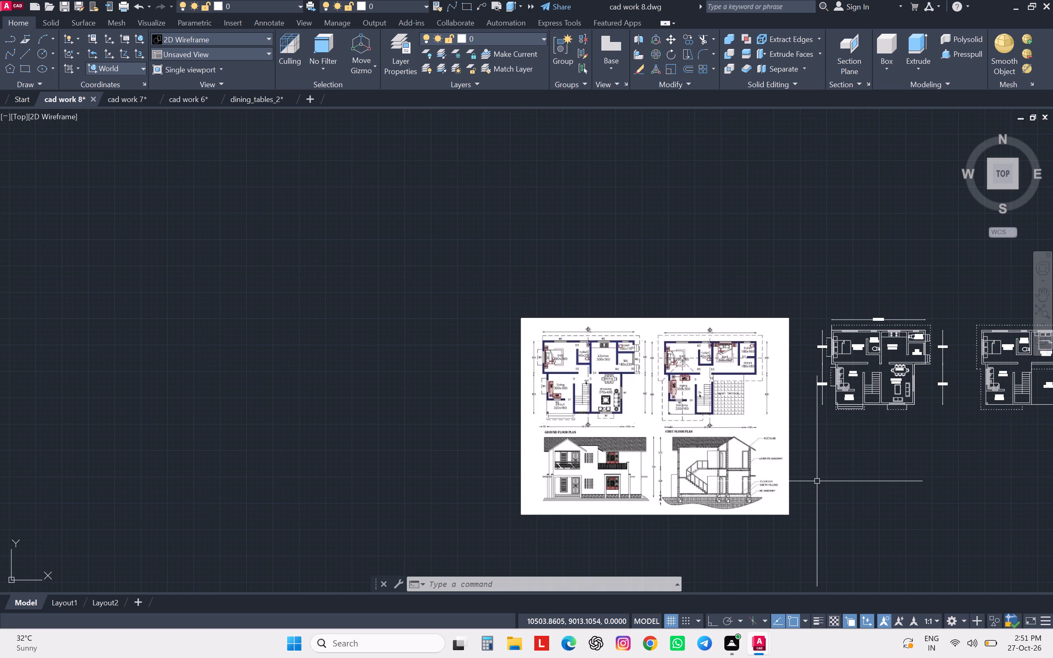
scroll(825, 430, "up", 2)
scroll(824, 430, "down", 1)
scroll(831, 299, "up", 3)
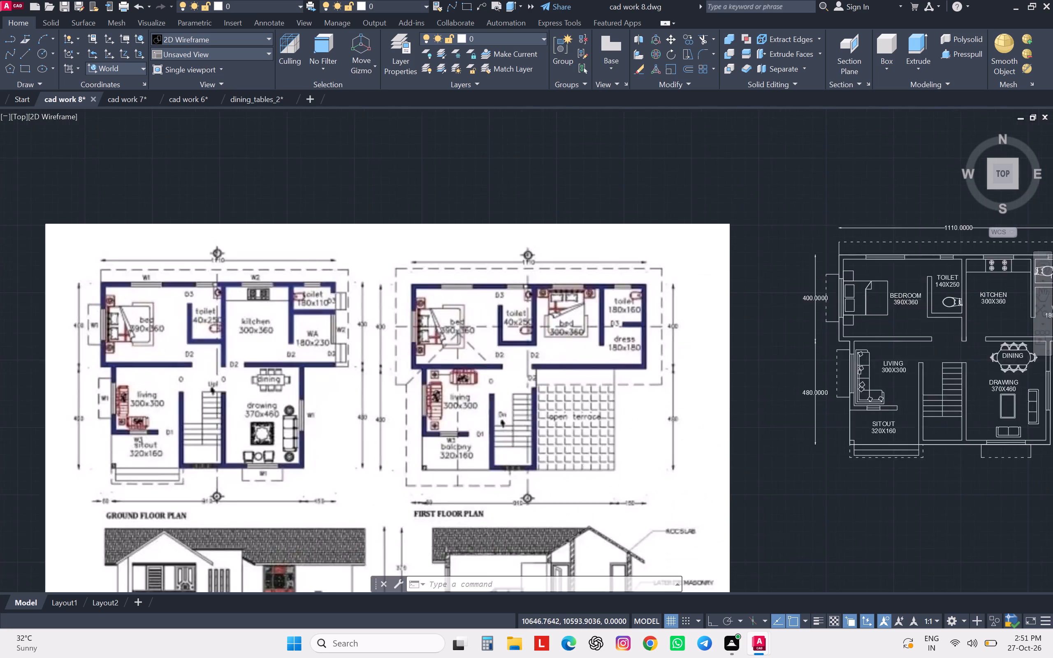
Add an aligned dimension for the offset between the bedroom and living room outer left walls, placed below the sitout.
key("space")
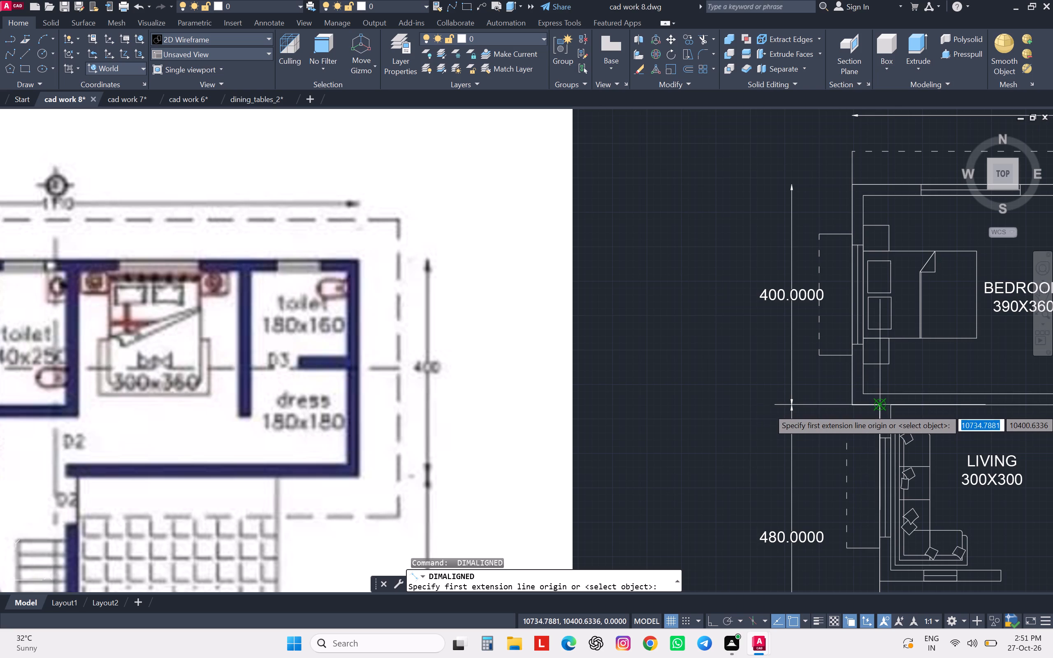
left_click(881, 408)
left_click(853, 404)
scroll(853, 404, "down", 4)
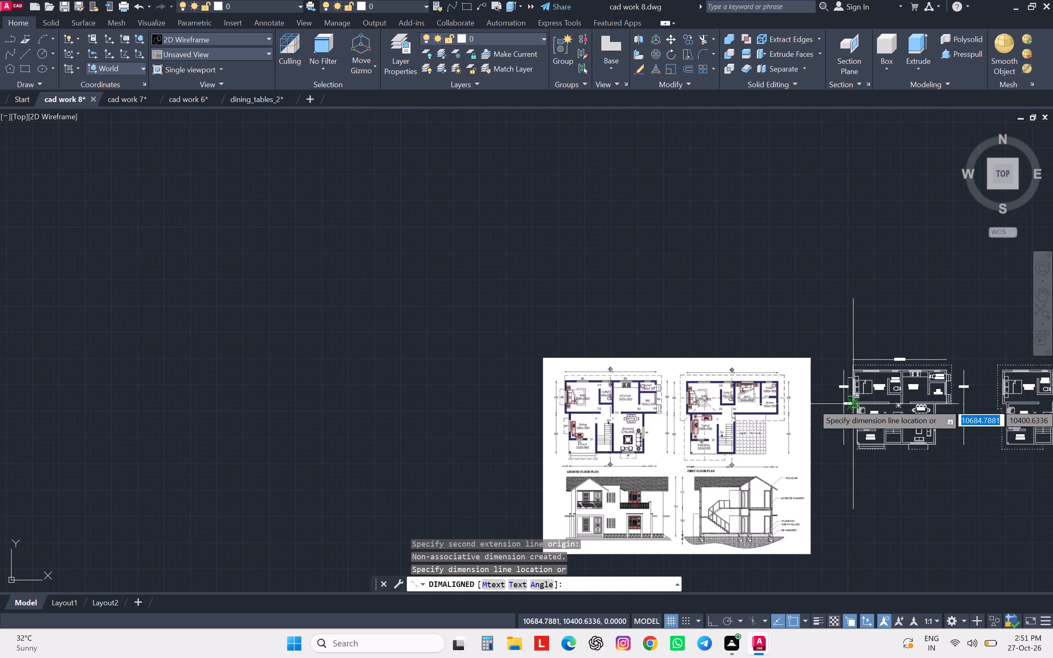
scroll(860, 454, "up", 3)
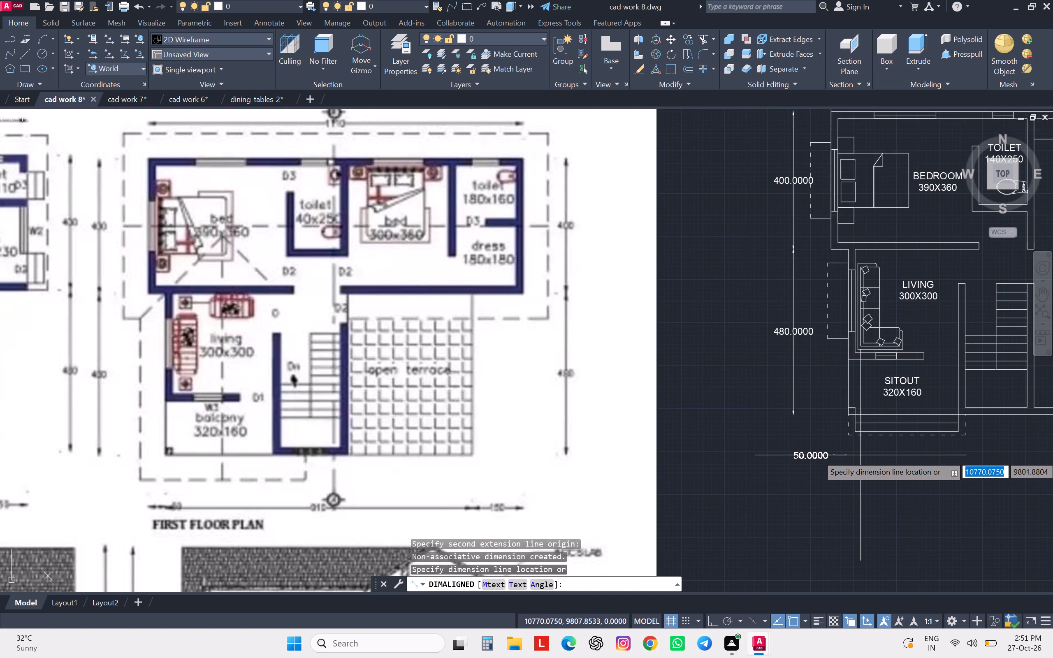
left_click(860, 455)
scroll(873, 494, "down", 2)
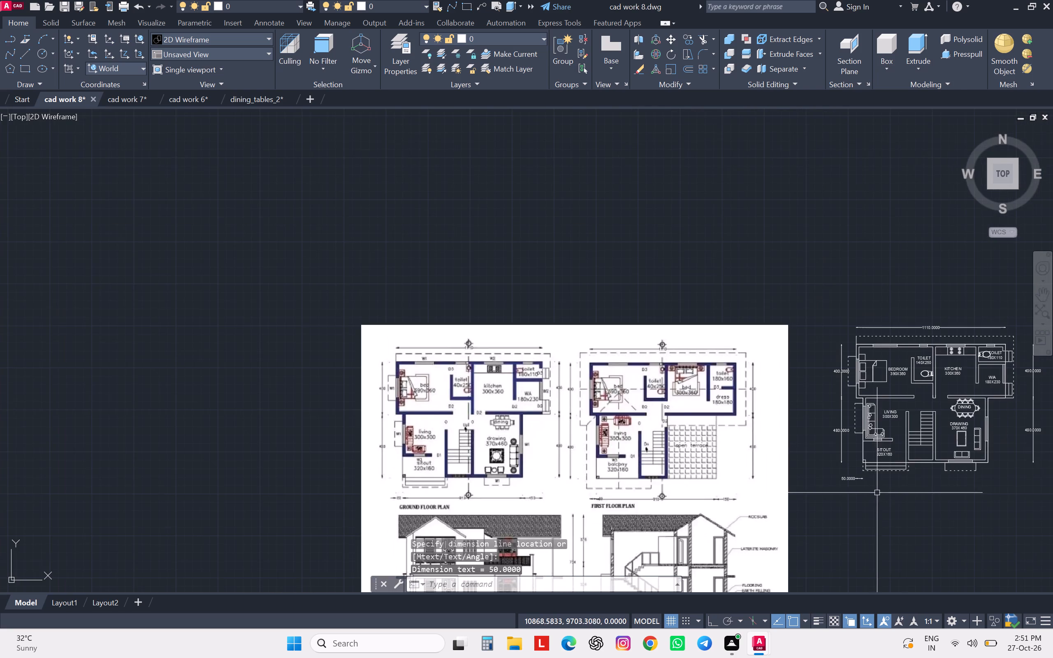
Dimension the offset between the W/A and drawing room outer right walls, placed below the plan in line with the left offset dimension.
middle_click_drag(895, 488, 675, 432)
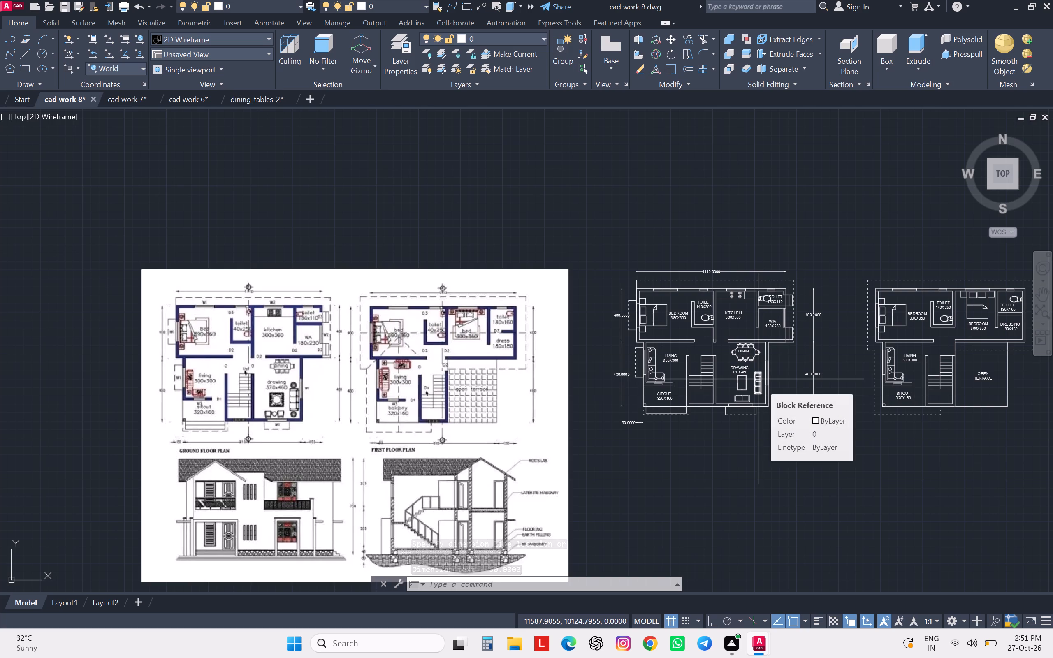
key("space")
scroll(776, 347, "up", 2)
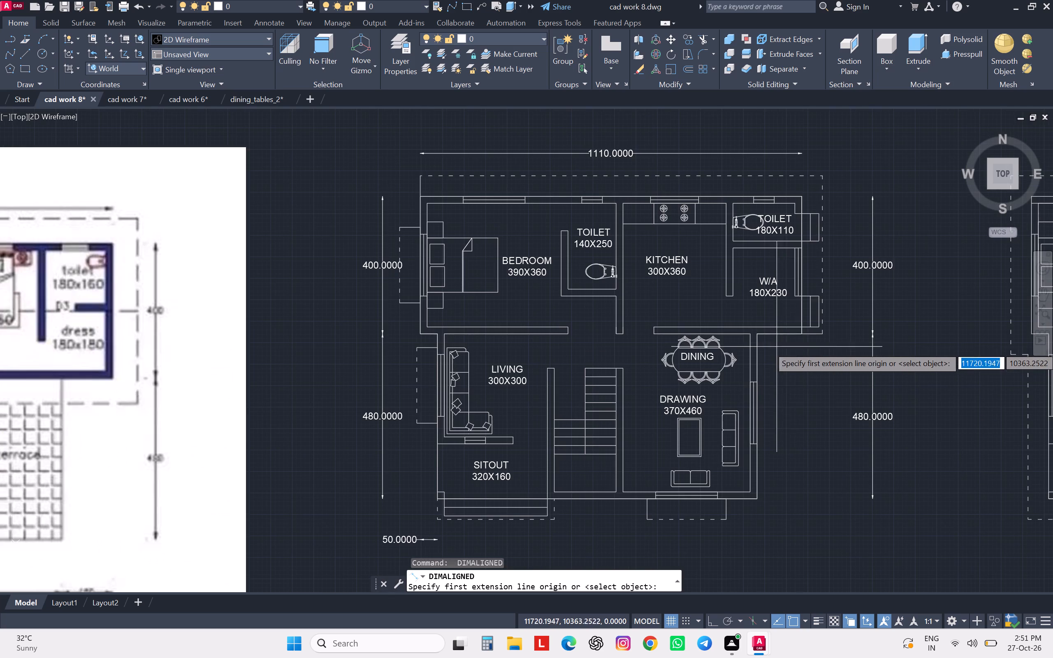
left_click(801, 334)
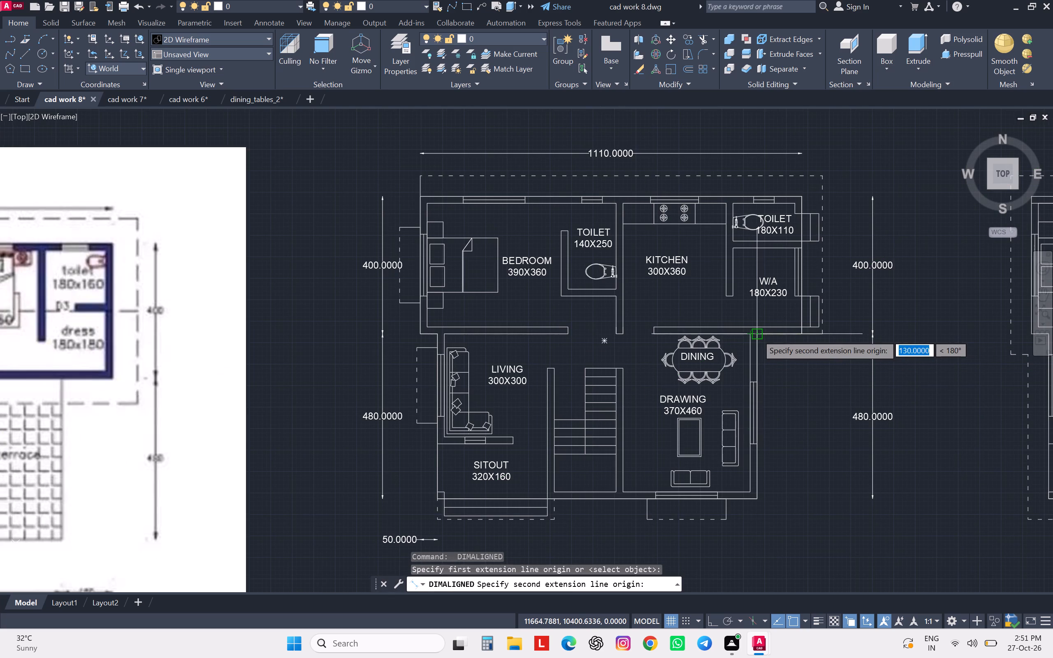
left_click(756, 334)
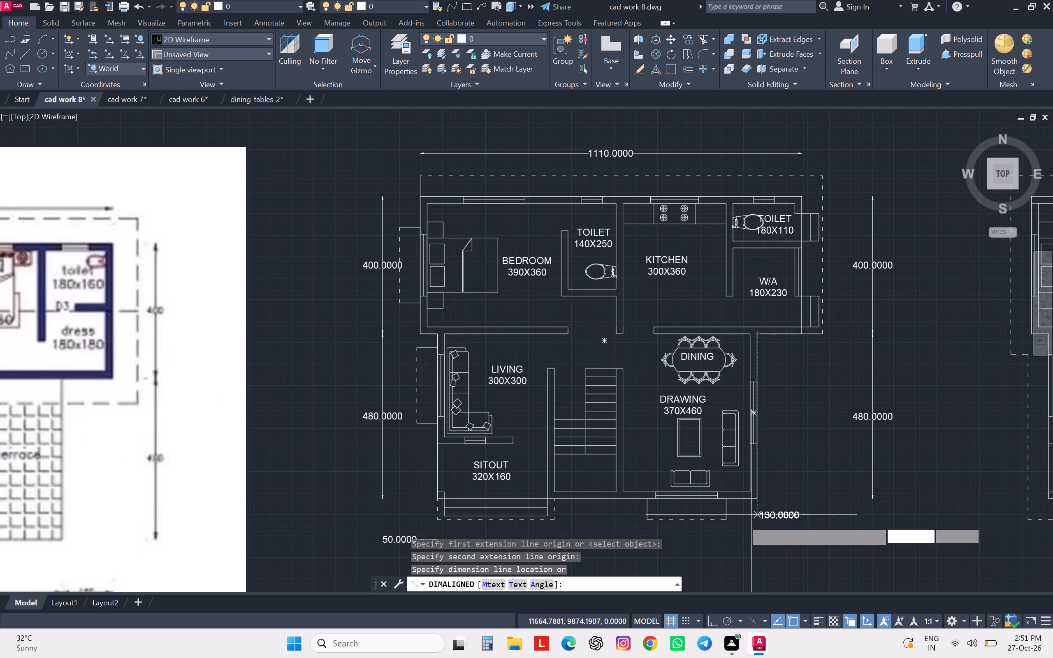
scroll(553, 430, "down", 1)
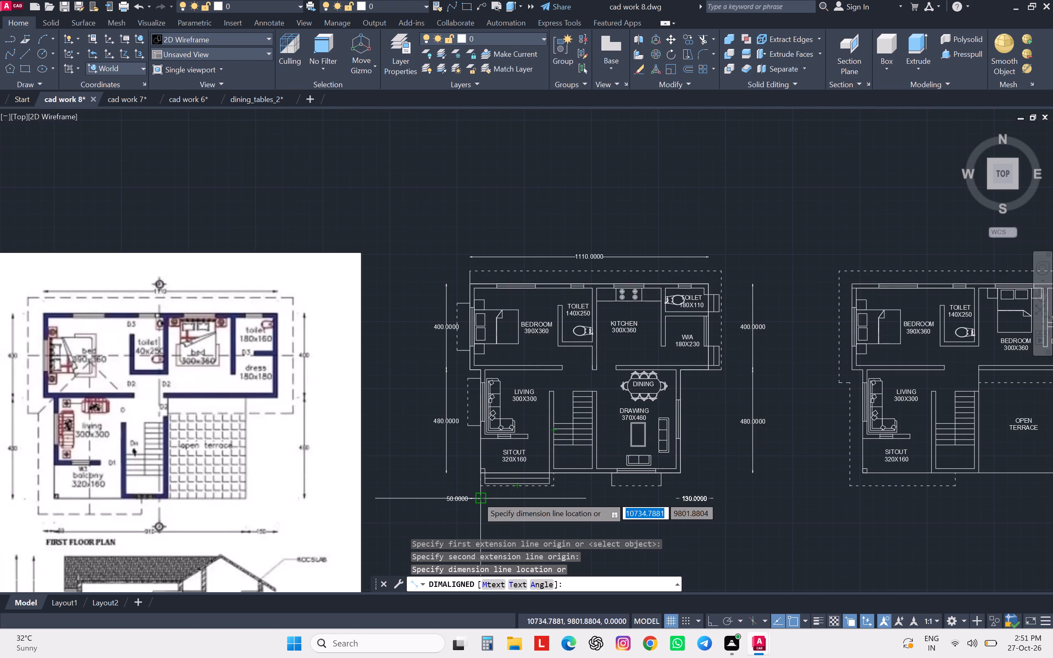
left_click(478, 497)
scroll(681, 457, "down", 4)
scroll(681, 457, "up", 3)
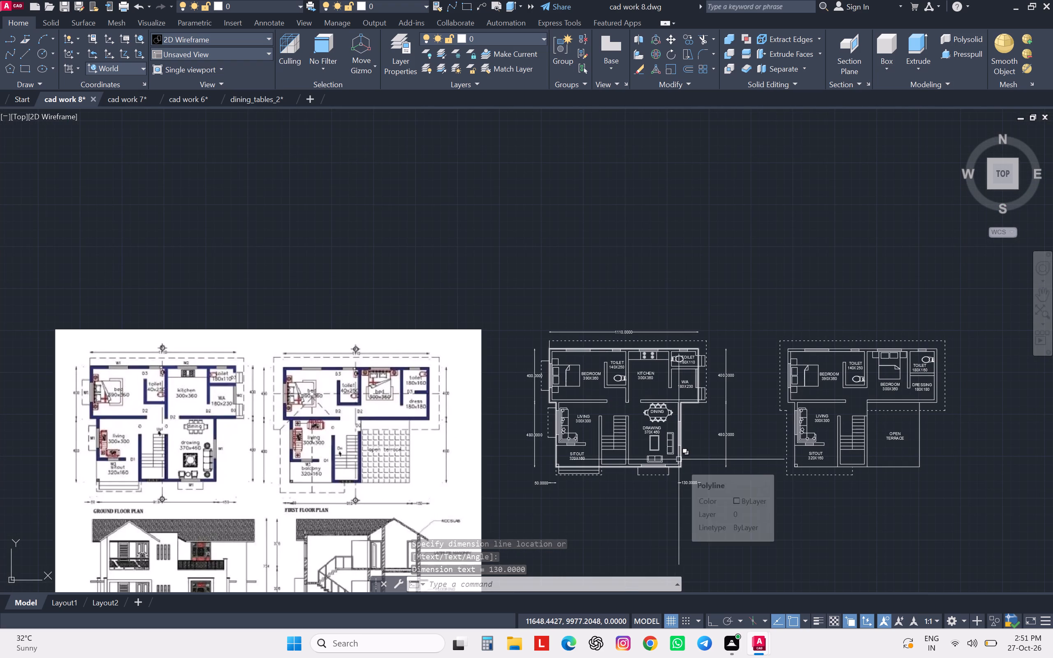
Set the Standard dimension style's linear precision to 0 so dimensions use whole numbers, and keep Standard as the current style.
key("d")
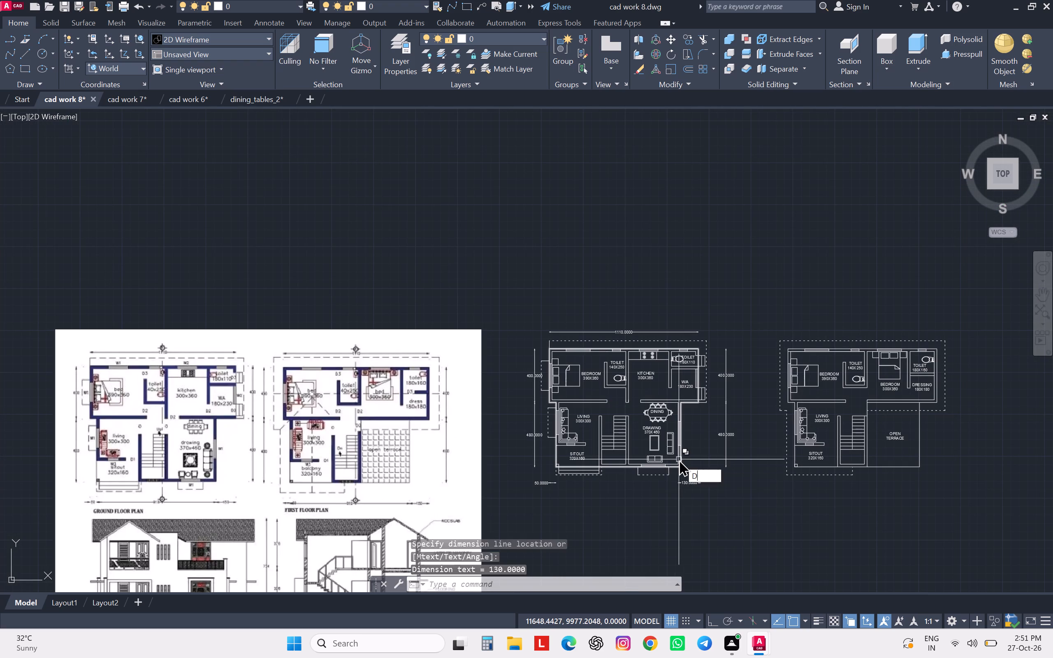
key("Return")
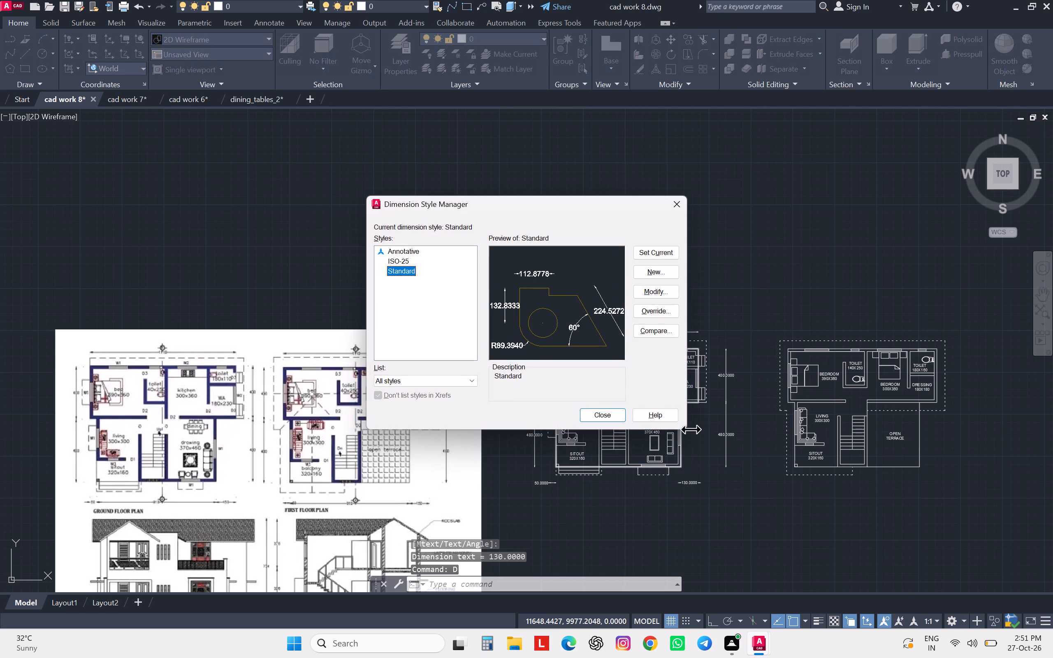
left_click(652, 290)
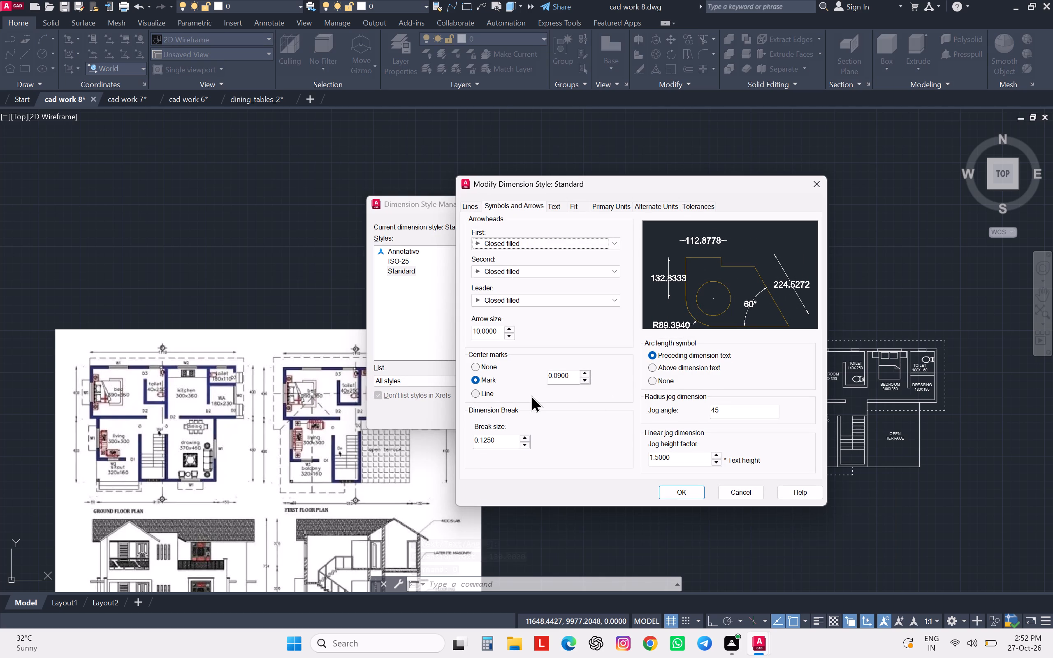
left_click(597, 205)
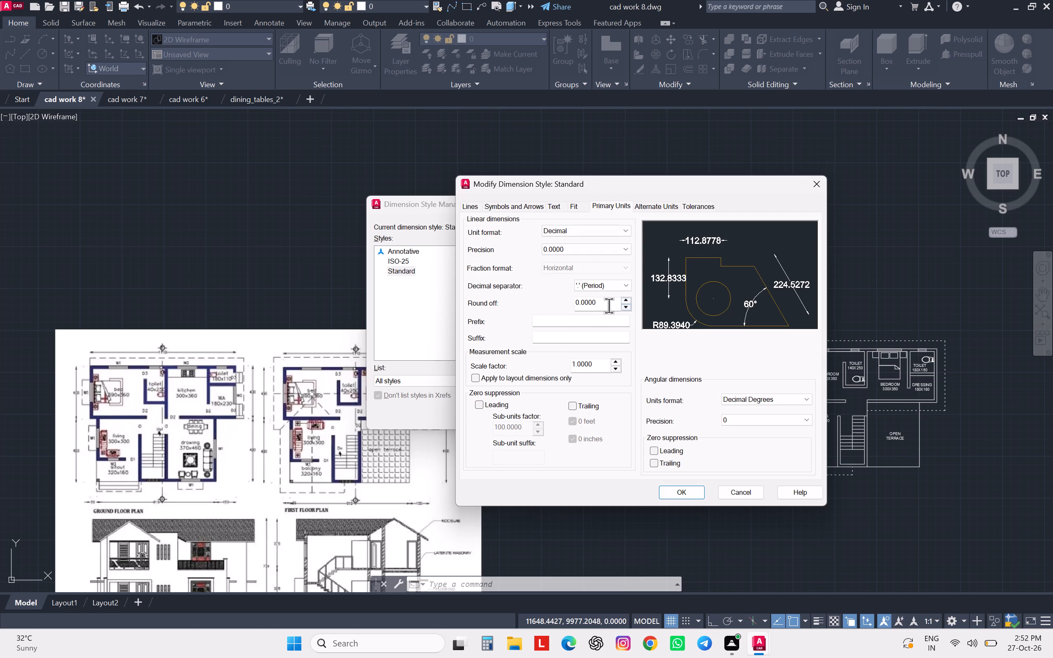
left_click_drag(607, 305, 562, 306)
key("Return")
left_click(623, 304)
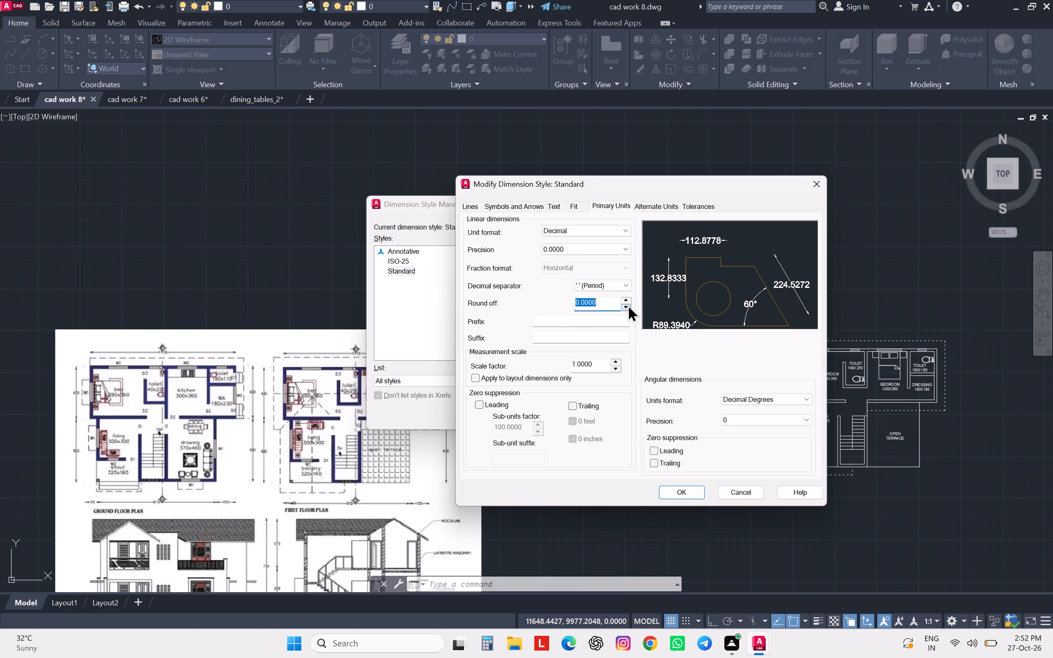
left_click(623, 308)
left_click(624, 306)
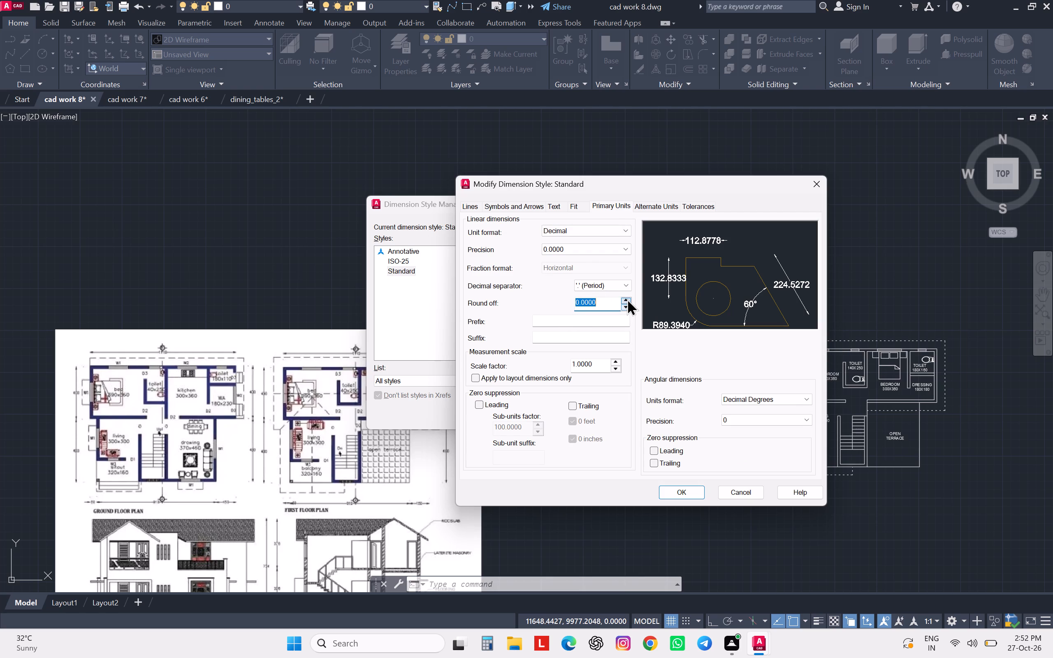
left_click(627, 299)
left_click(627, 299)
left_click(624, 310)
double_click(626, 306)
left_click(624, 249)
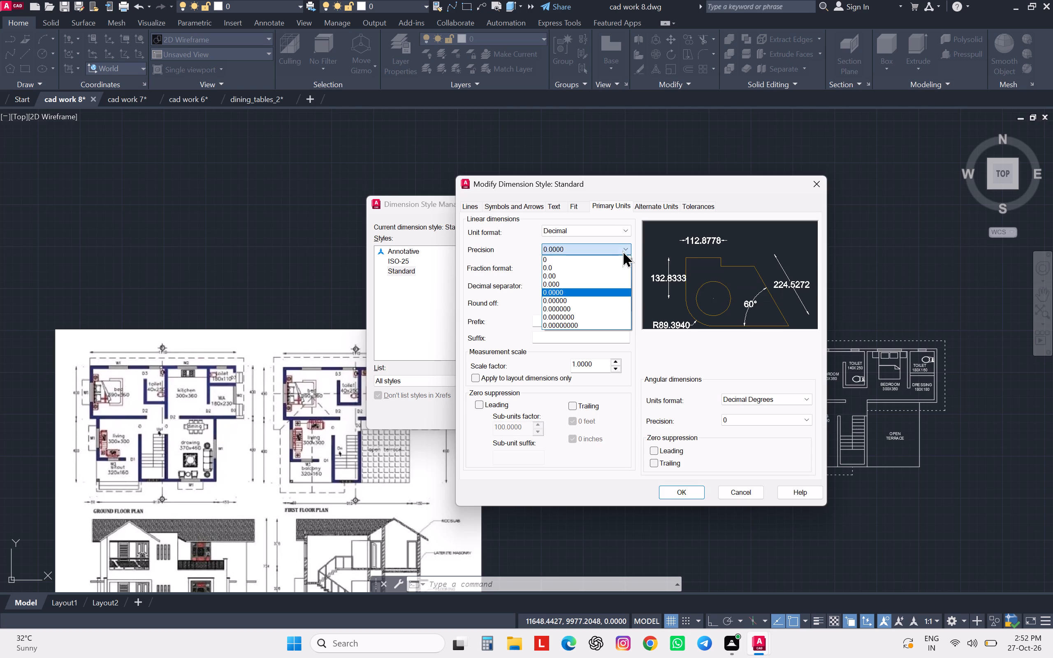
left_click(545, 259)
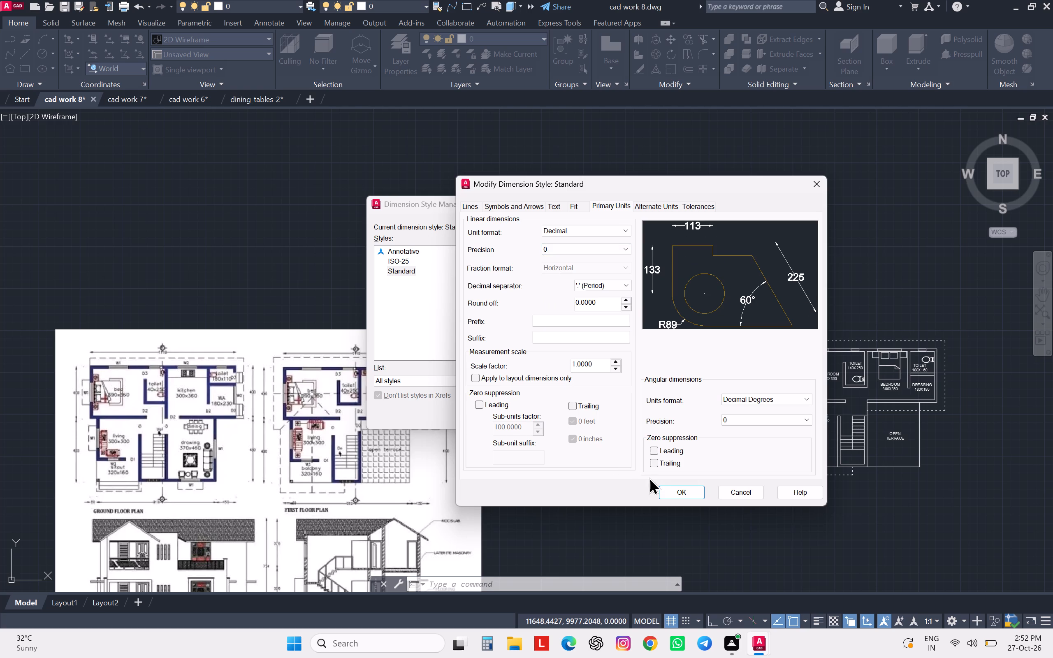
left_click(670, 487)
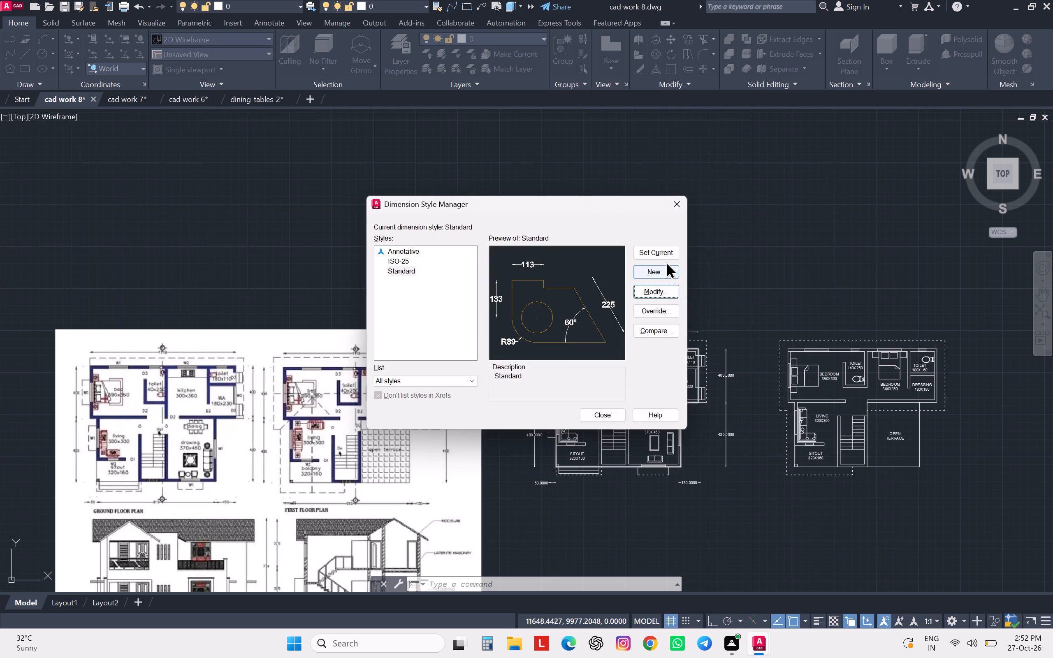
left_click(663, 253)
left_click(708, 270)
left_click(597, 417)
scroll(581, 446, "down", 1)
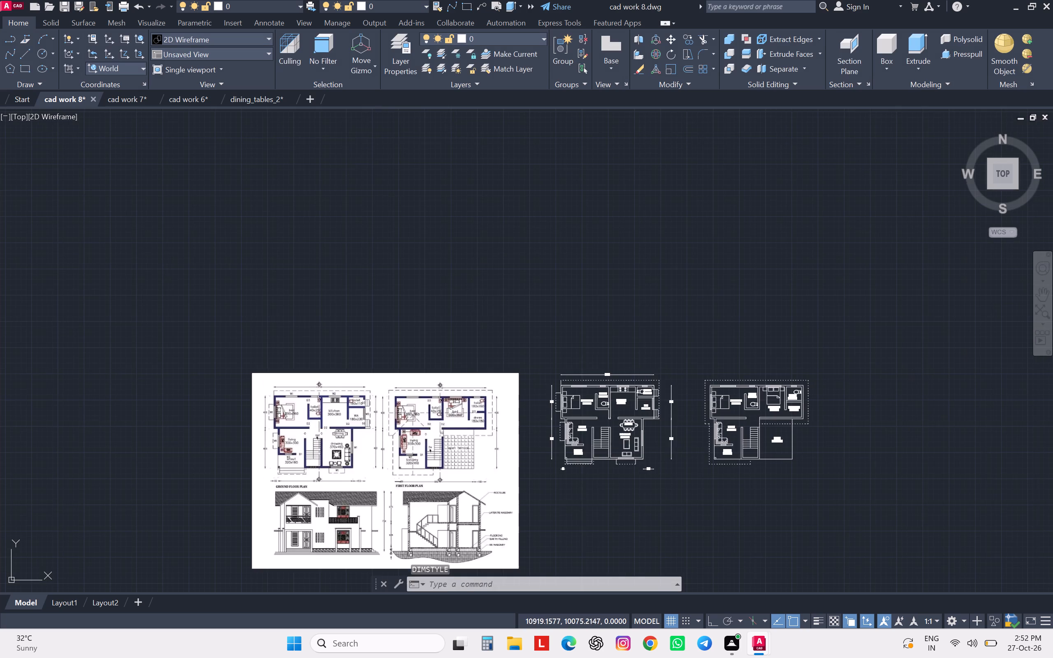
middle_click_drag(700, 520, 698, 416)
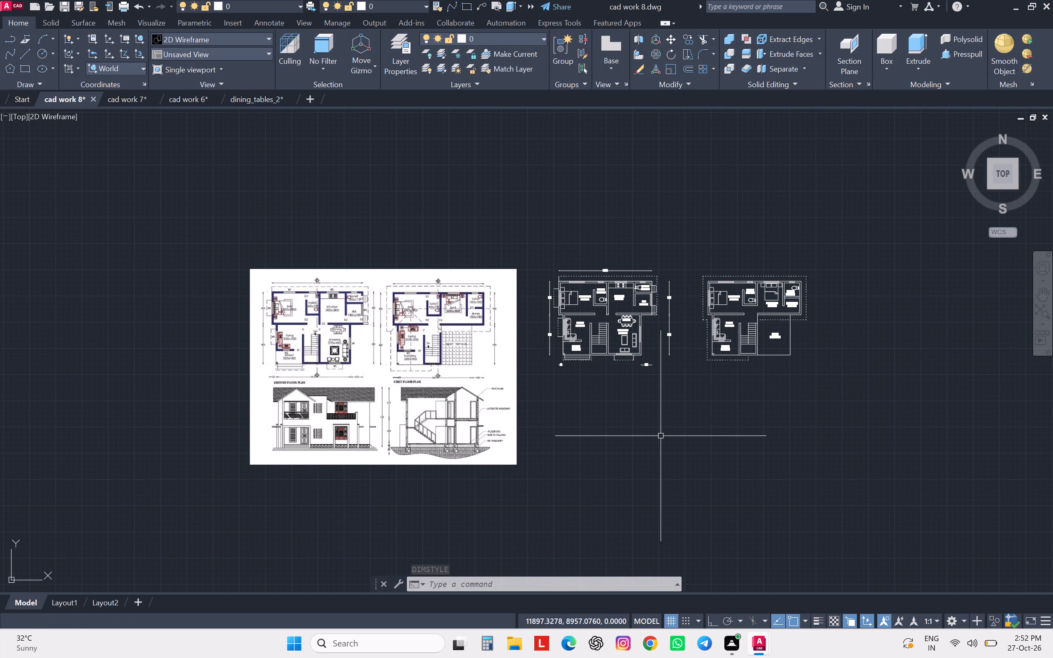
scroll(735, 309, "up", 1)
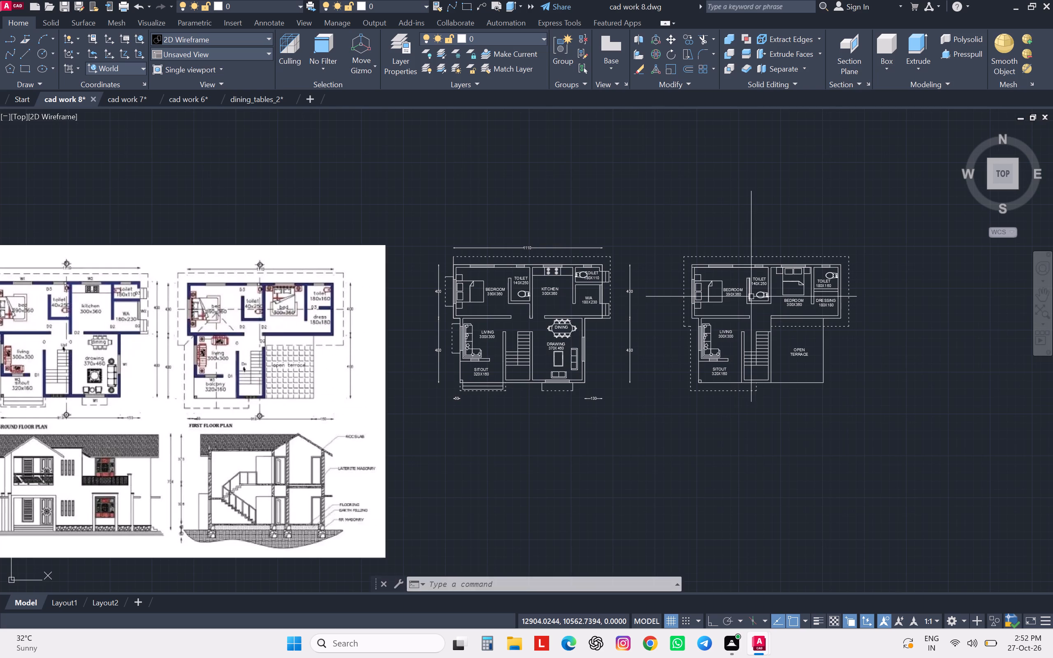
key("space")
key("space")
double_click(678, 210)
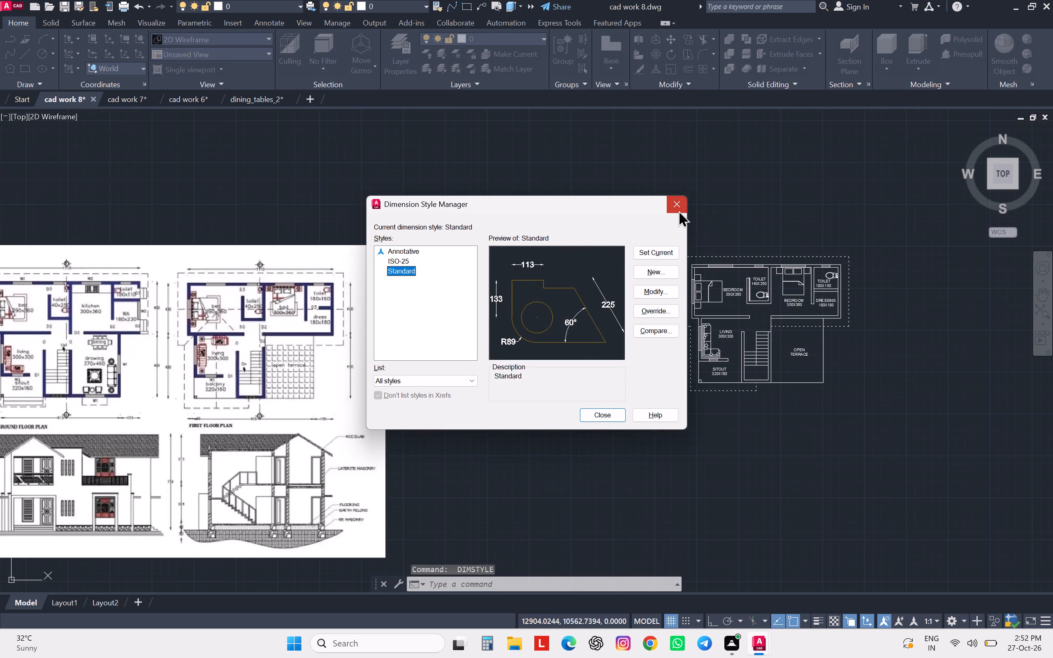
Add an aligned dimension of the first floor's top outer wall, placed above the plan in line with the ground floor's overall width dimension.
type("DA")
key("Return")
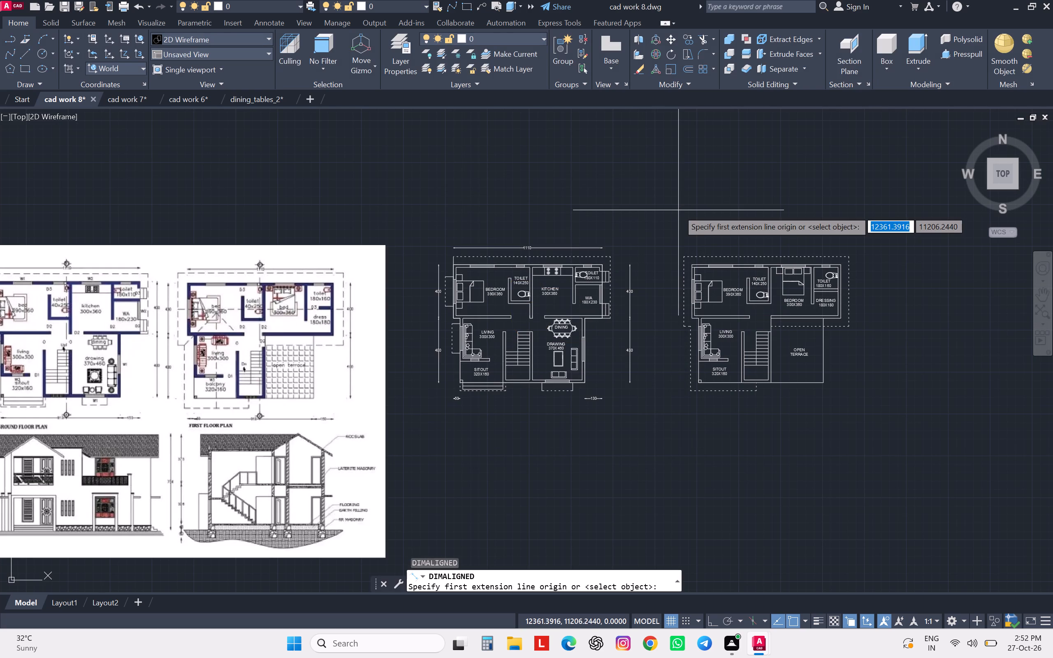
scroll(755, 288, "up", 4)
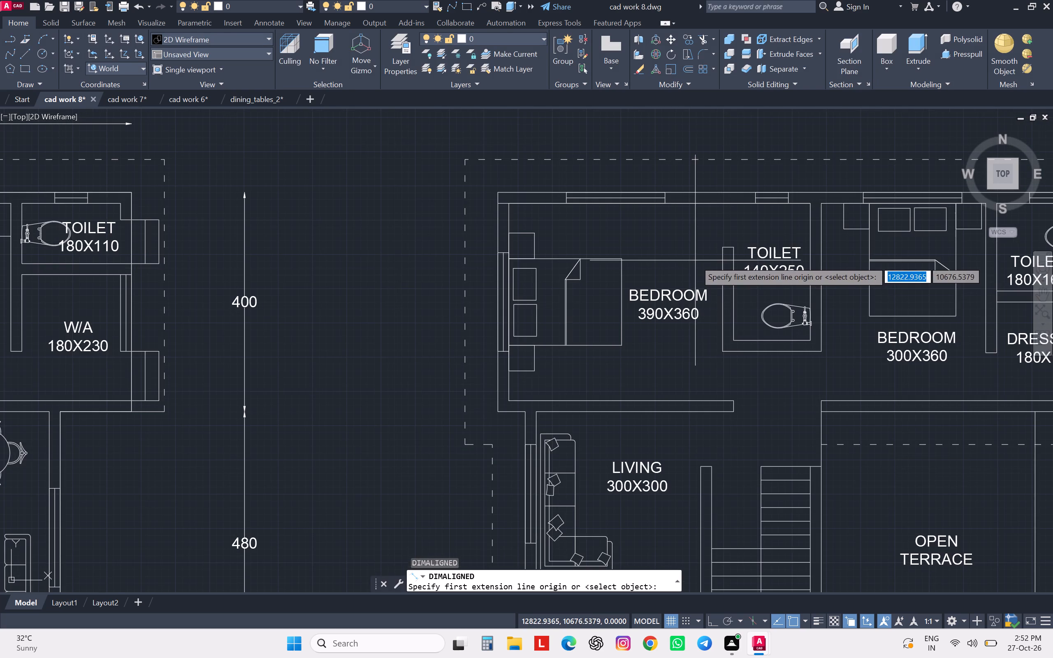
key("space")
left_click(701, 192)
scroll(701, 192, "down", 2)
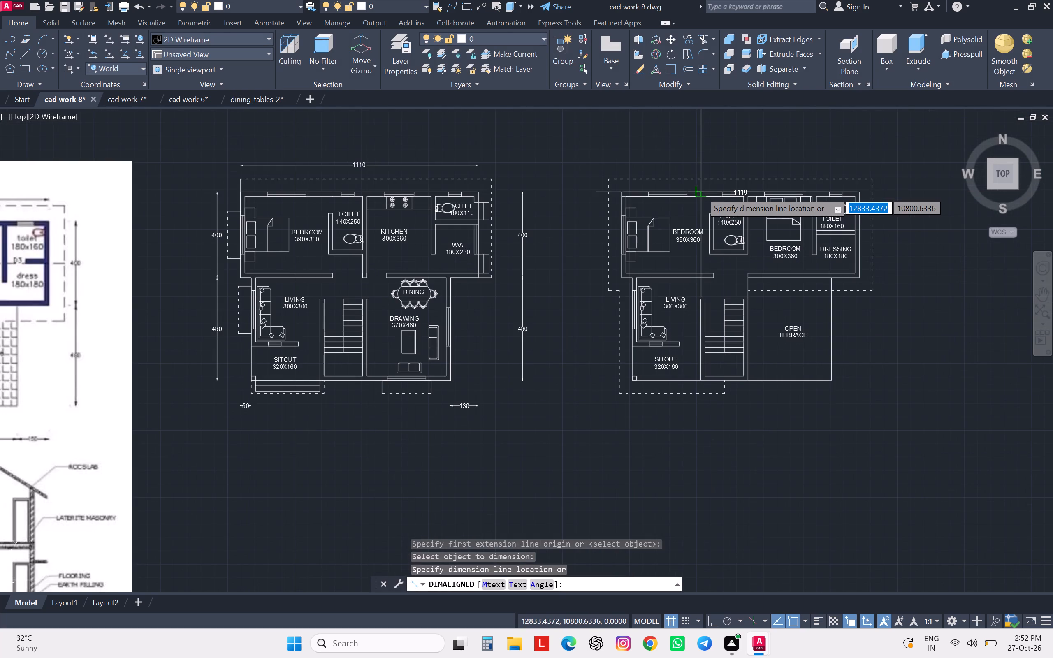
left_click(477, 168)
Add an aligned dimension of the first floor bedroom's outer left wall, placed outside the dashed outline.
scroll(689, 297, "down", 1)
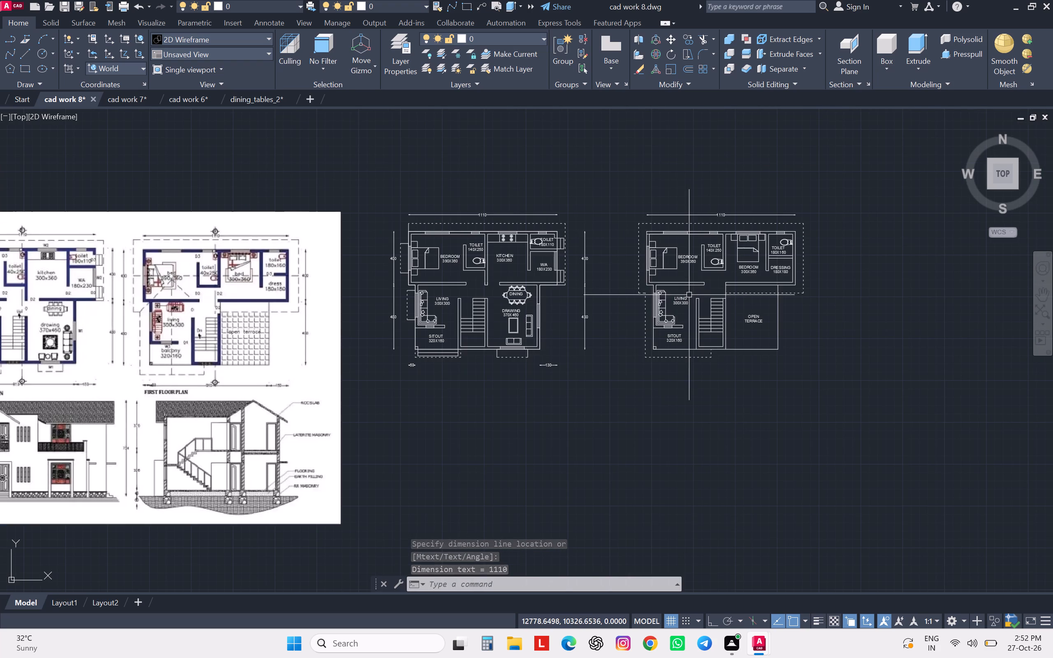
key("space")
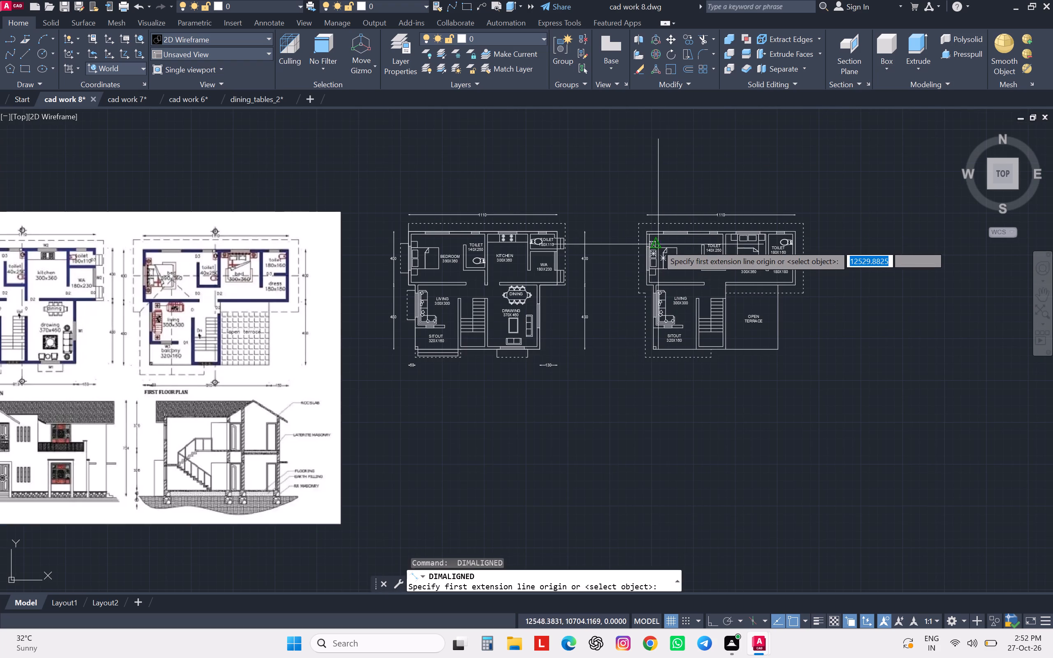
key("space")
scroll(648, 243, "up", 2)
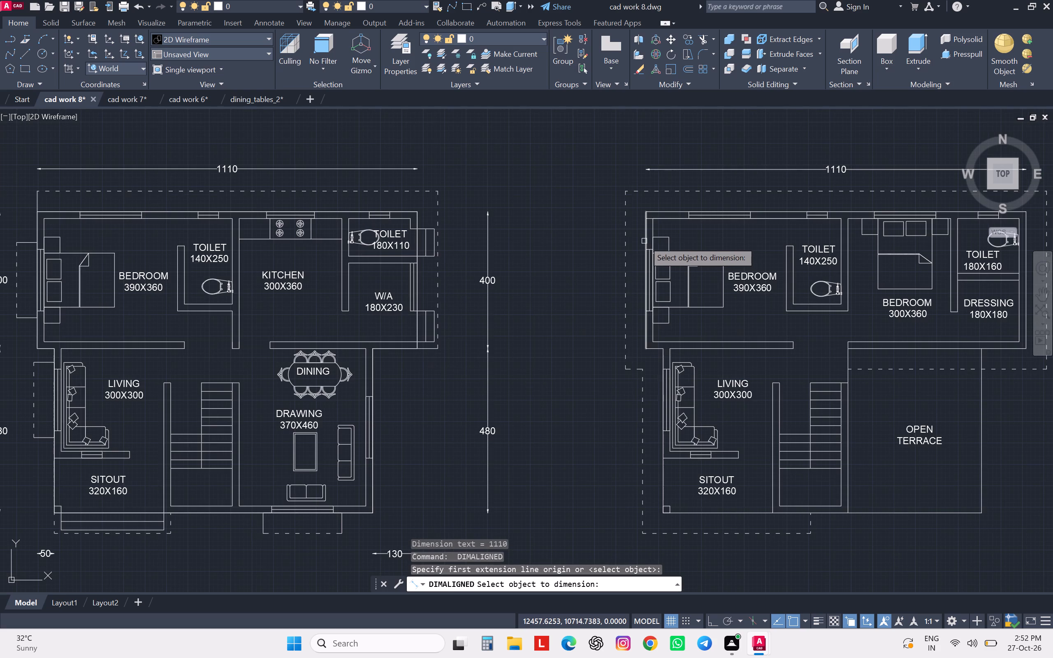
left_click(644, 241)
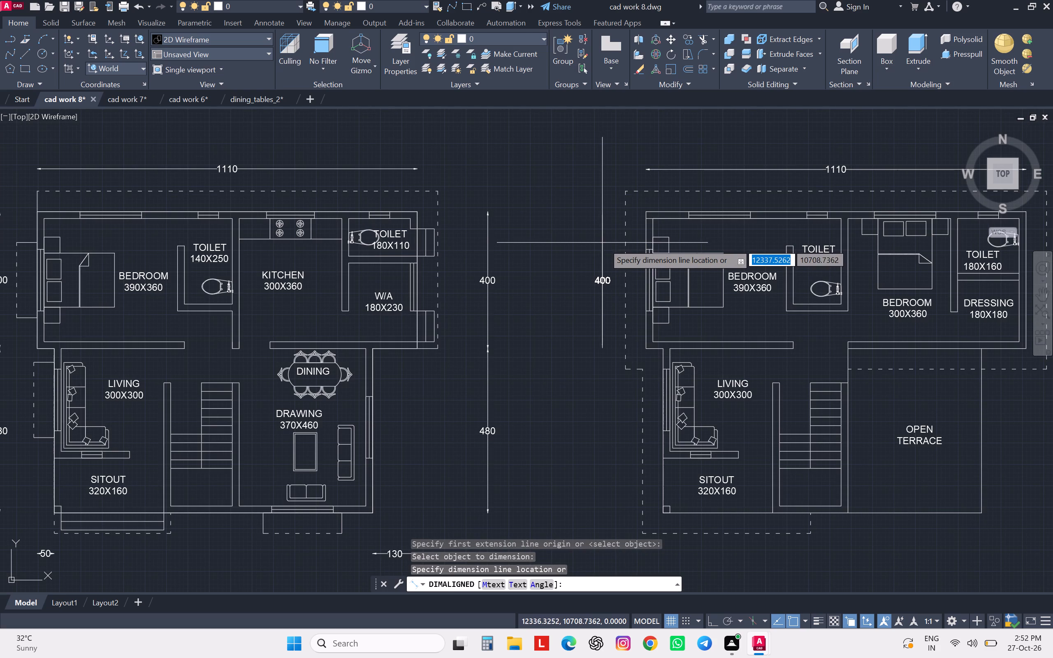
left_click(608, 246)
Dimension the first floor's outer left side along the living room and sitout, in line with the bedroom wall dimension above.
scroll(609, 246, "down", 3)
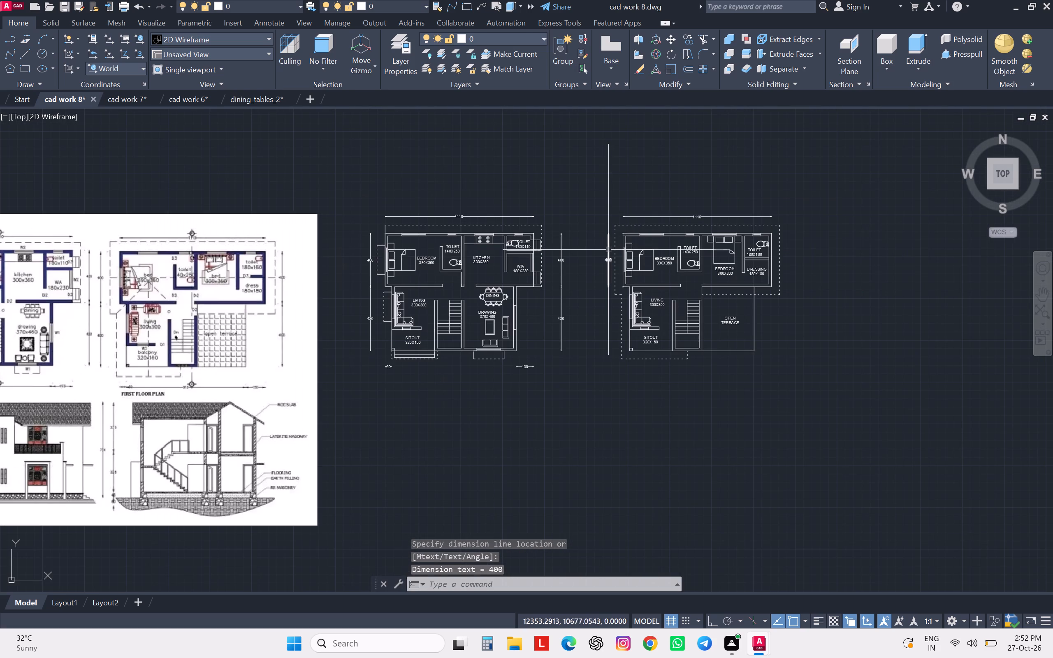
key("space")
key("space")
left_click(629, 336)
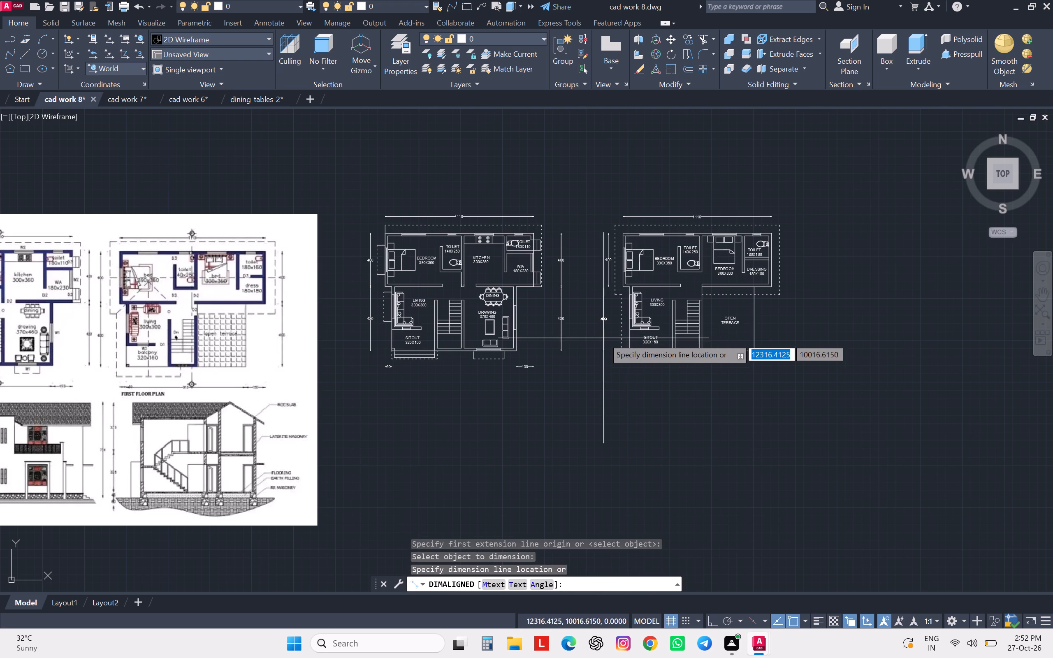
left_click(608, 288)
Add an aligned dimension of the first floor's outer right wall beside the toilet and dressing room, placed outside the dashed outline.
scroll(757, 375, "down", 1)
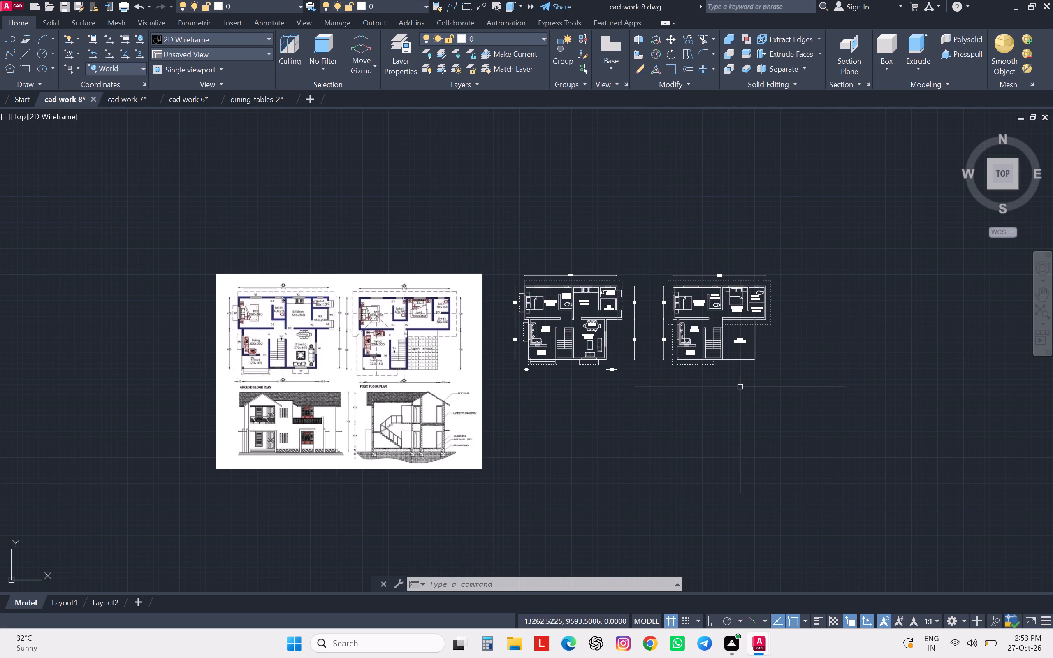
scroll(740, 387, "up", 2)
middle_click_drag(768, 261, 668, 389)
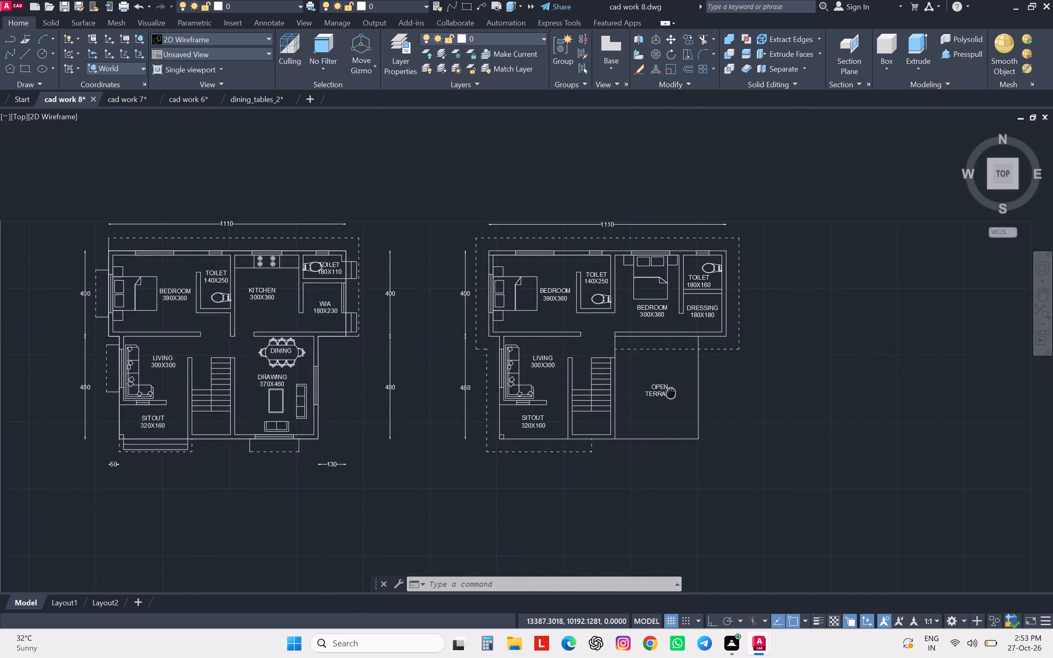
key("space")
key("space")
left_click(707, 278)
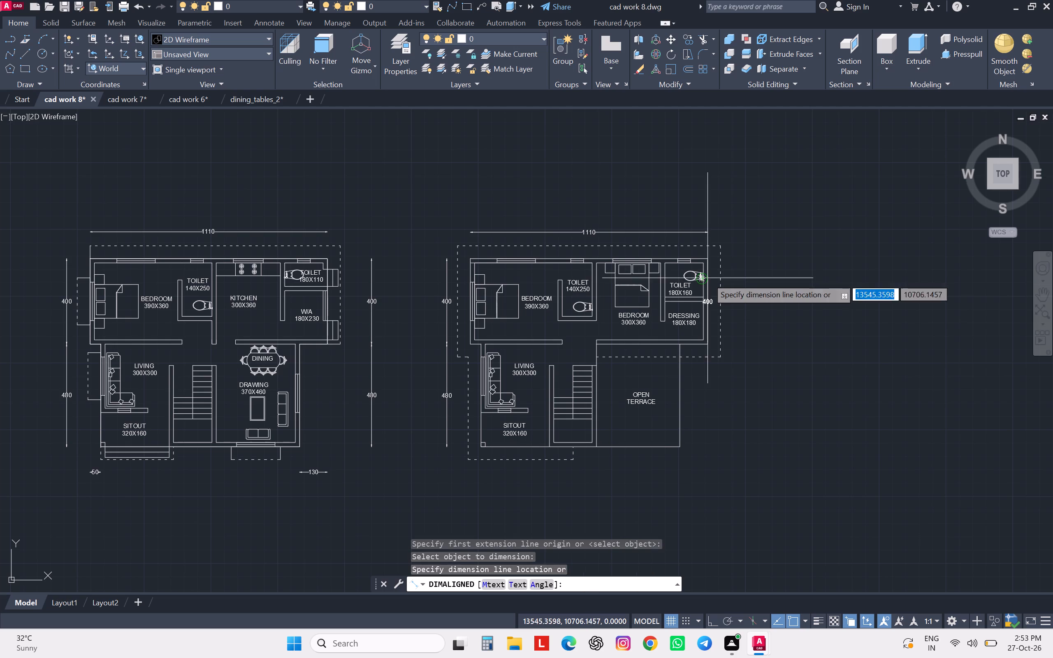
left_click(735, 248)
Dimension the open terrace's outer right edge, in line with the toilet and dressing room wall dimension above.
key("space")
key("space")
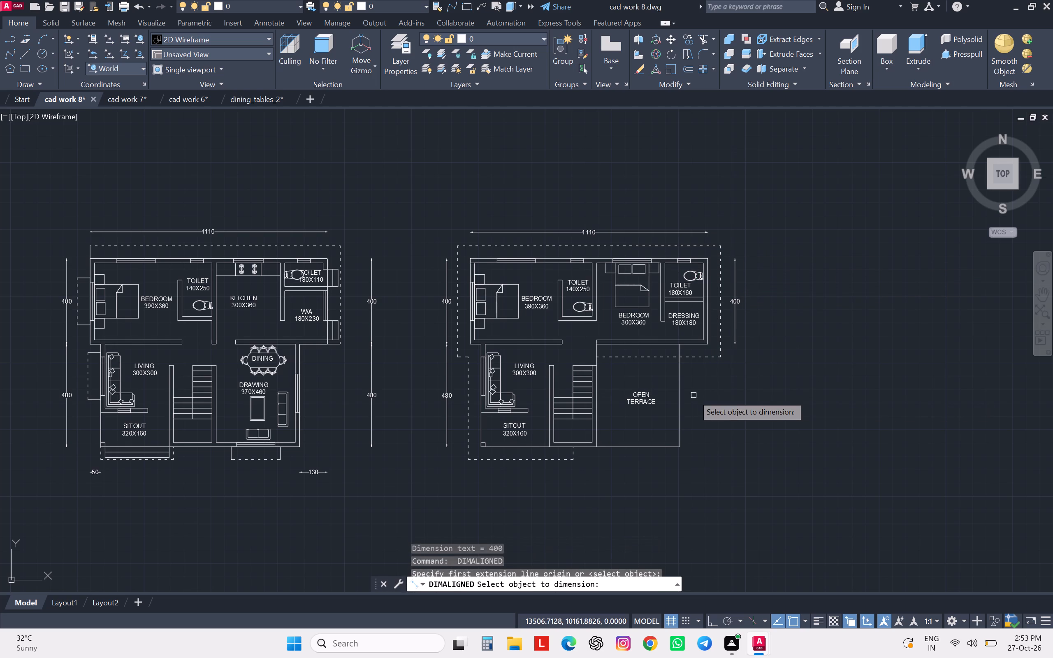
left_click(682, 391)
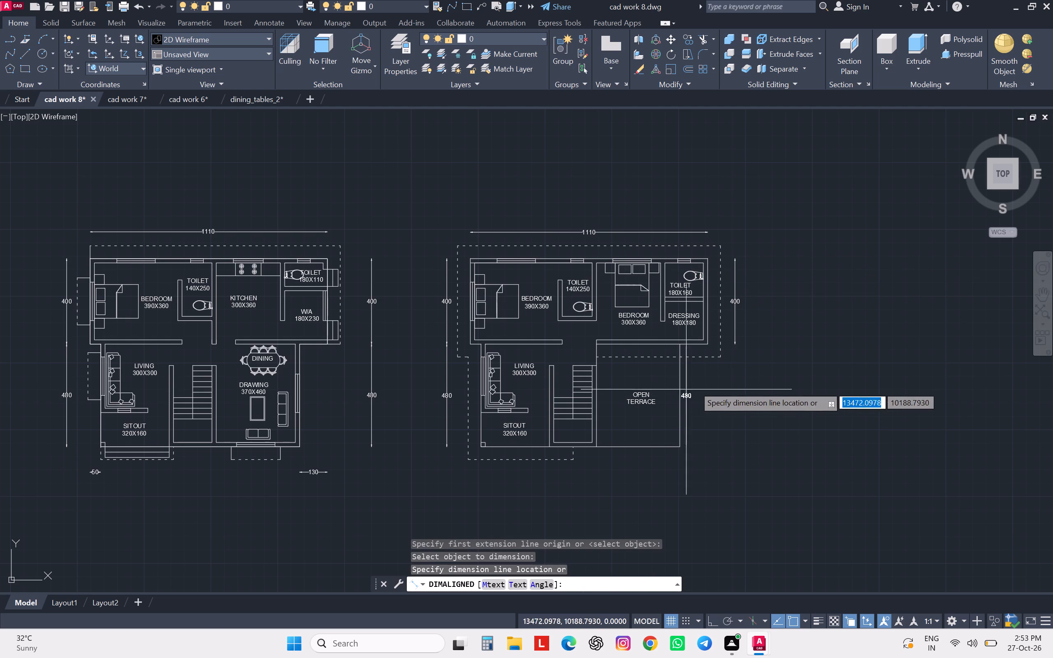
left_click(732, 345)
Add an aligned dimension along the first floor's bottom side, from the sitout's outer corner to the open terrace's outer edge, placed below the plan.
scroll(768, 361, "down", 2)
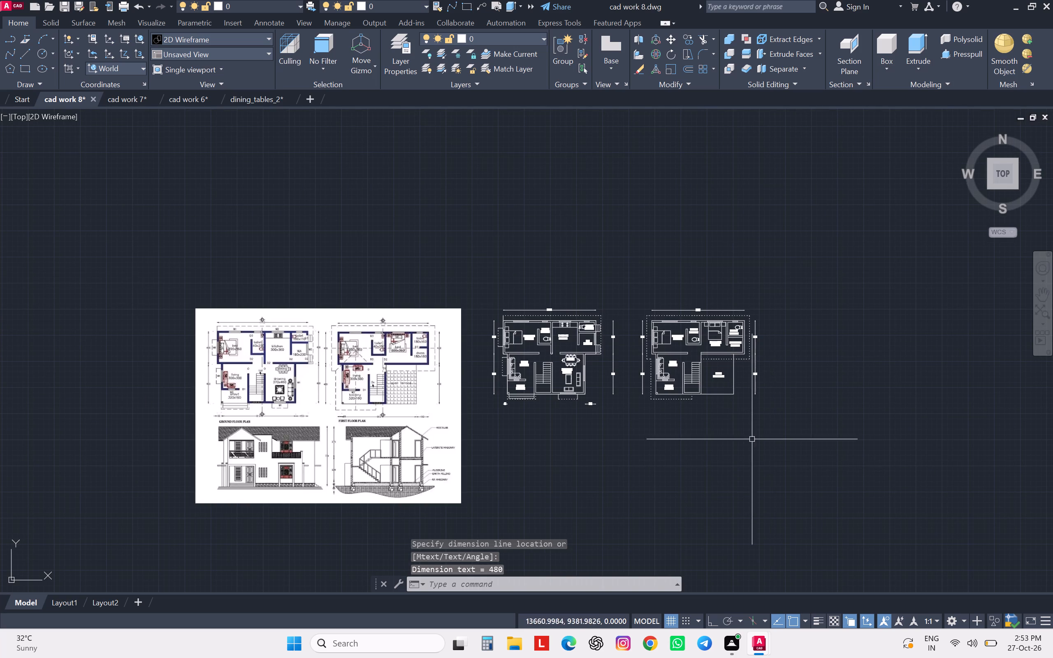
scroll(427, 420, "up", 1)
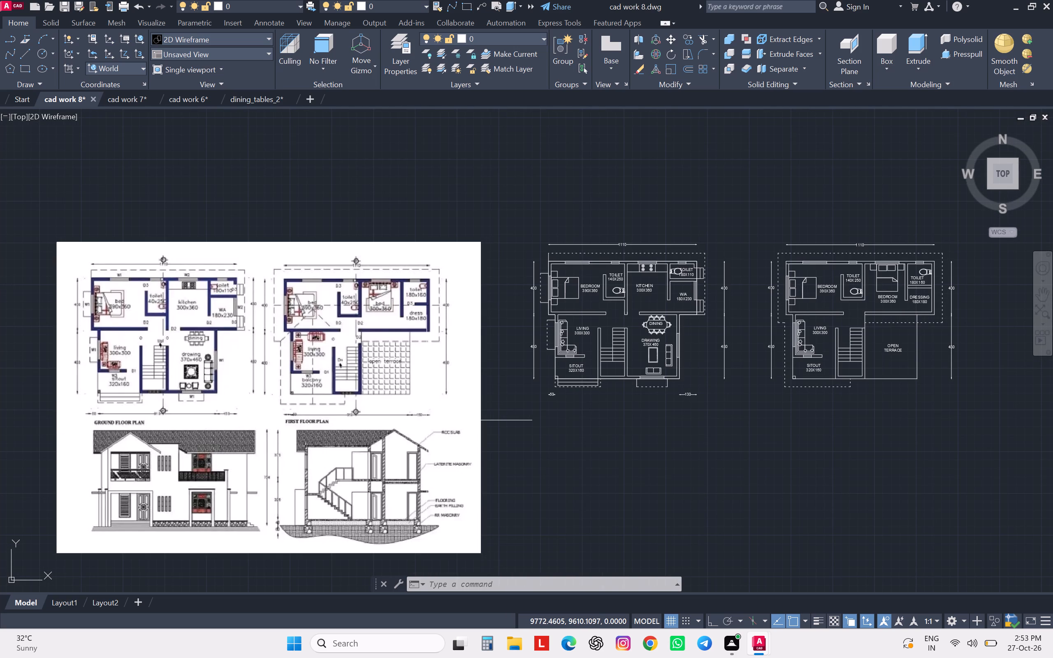
scroll(598, 386, "up", 2)
scroll(598, 386, "down", 1)
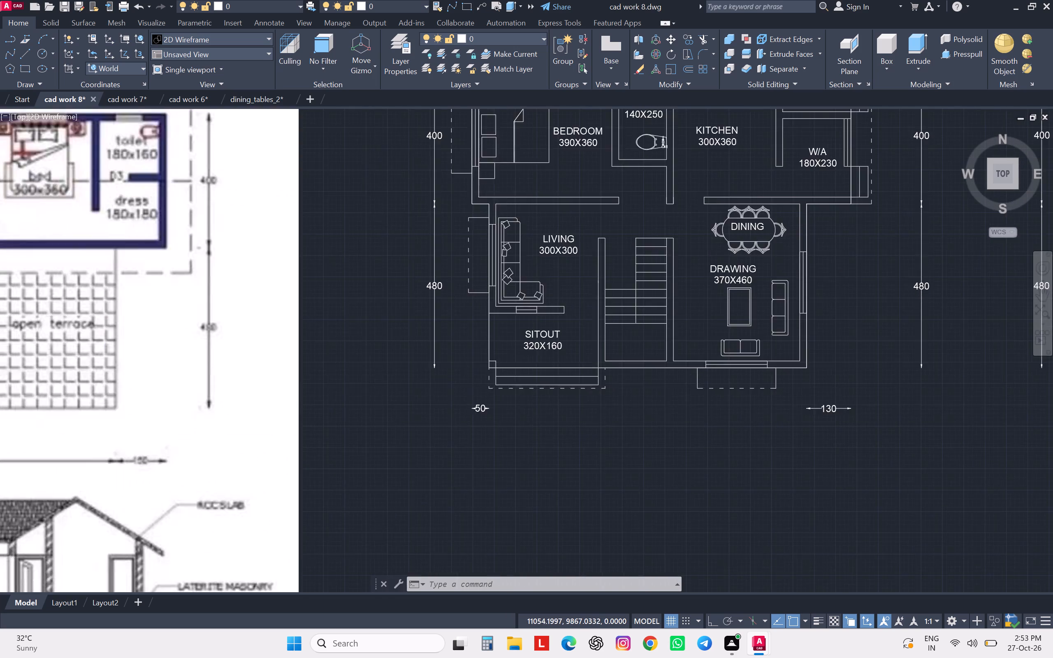
scroll(598, 386, "down", 2)
scroll(598, 386, "up", 1)
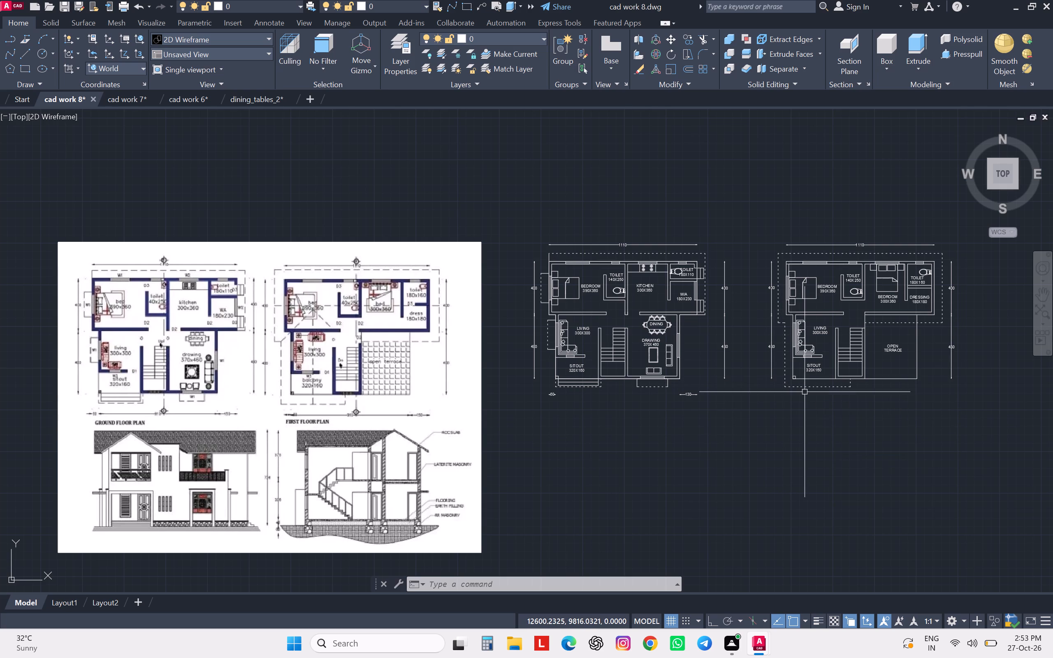
key("space")
scroll(792, 379, "up", 3)
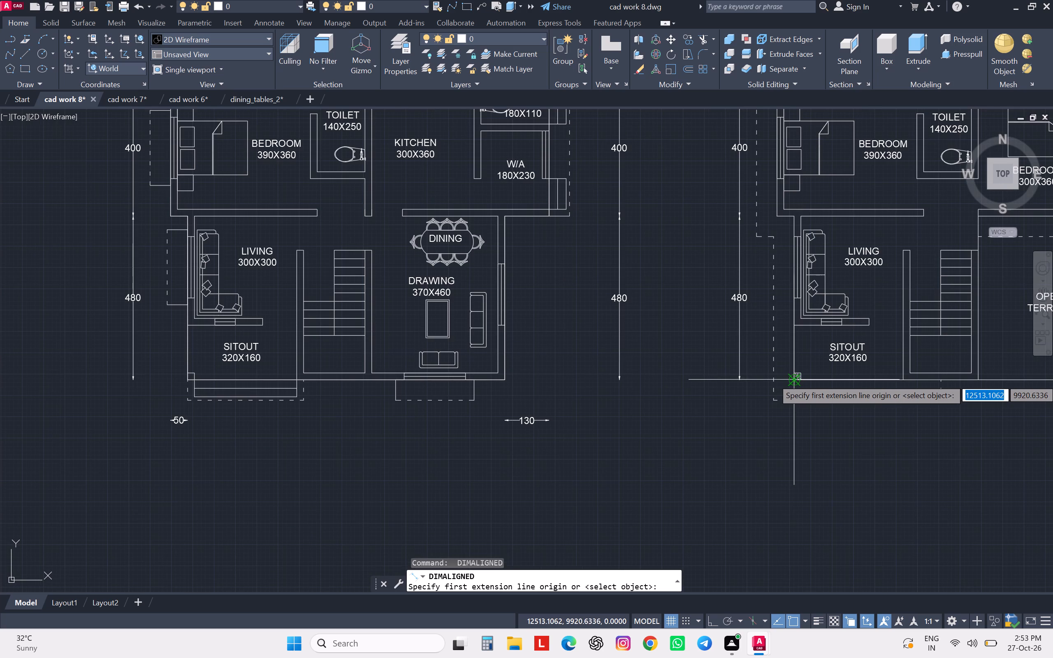
left_click(792, 379)
scroll(872, 371, "down", 2)
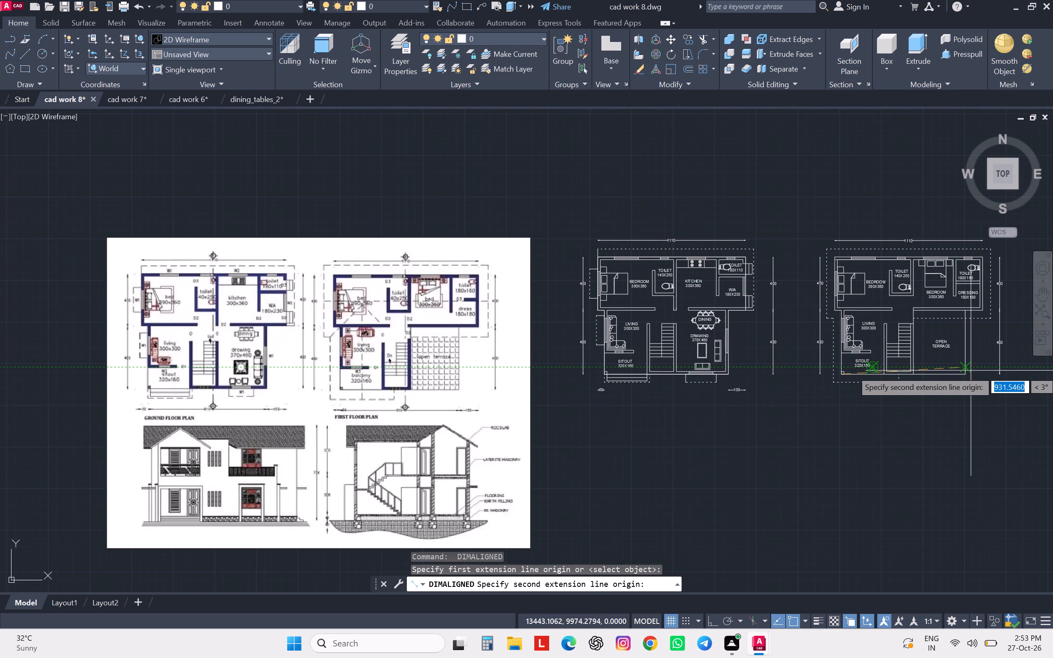
left_click(970, 378)
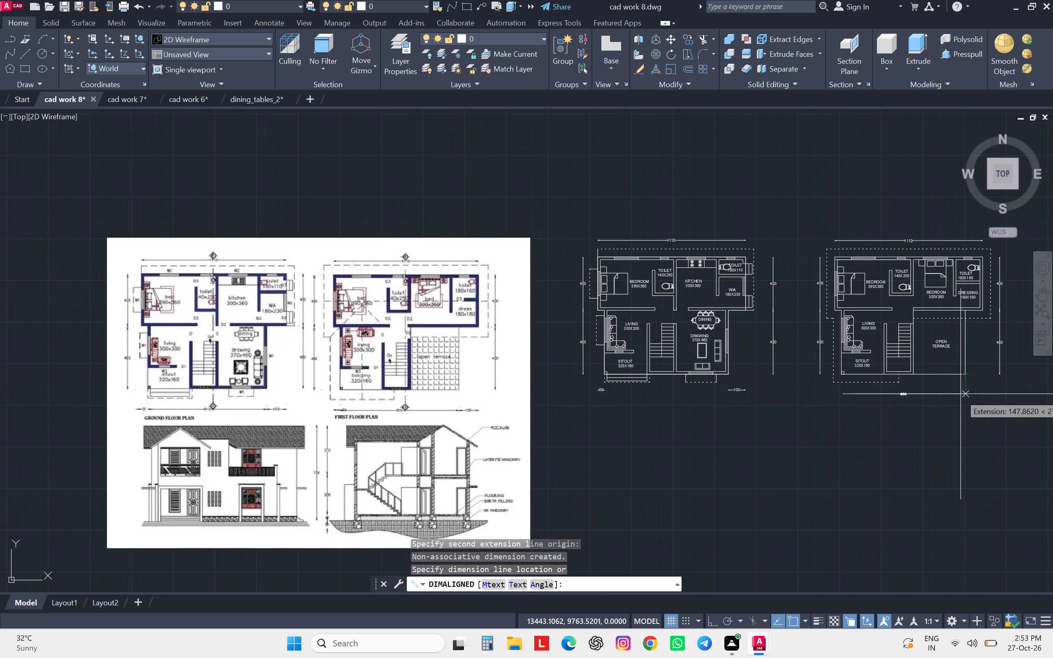
left_click(960, 393)
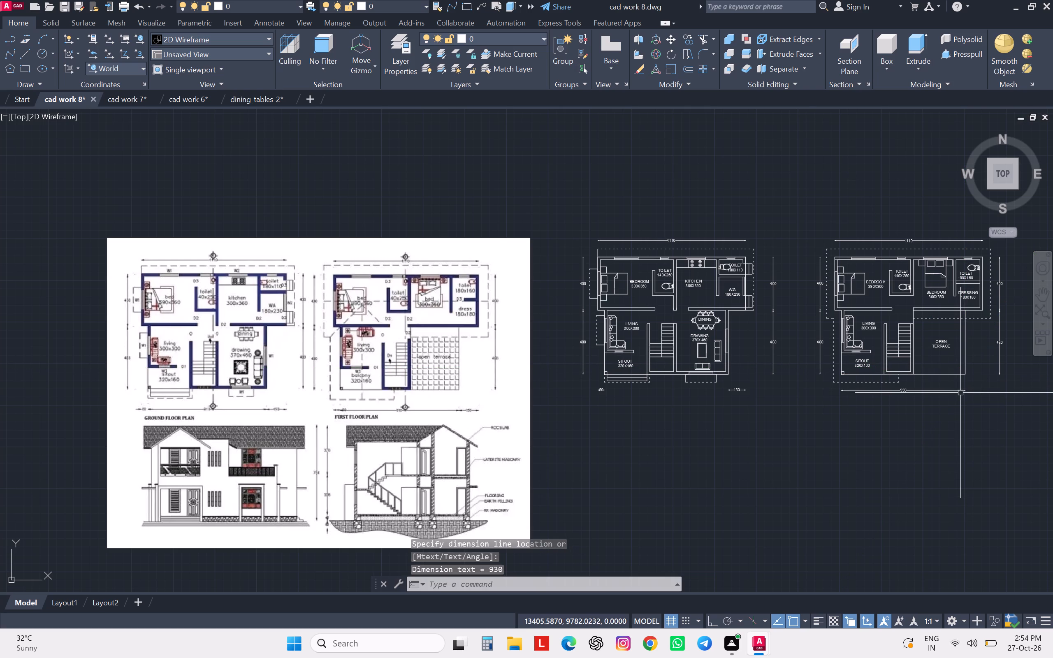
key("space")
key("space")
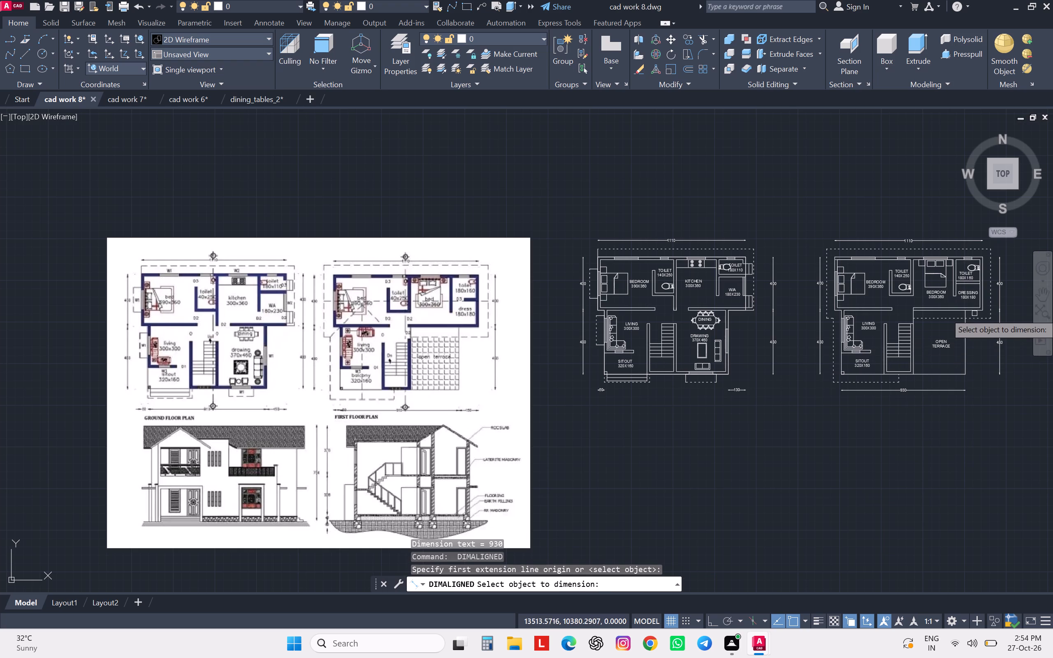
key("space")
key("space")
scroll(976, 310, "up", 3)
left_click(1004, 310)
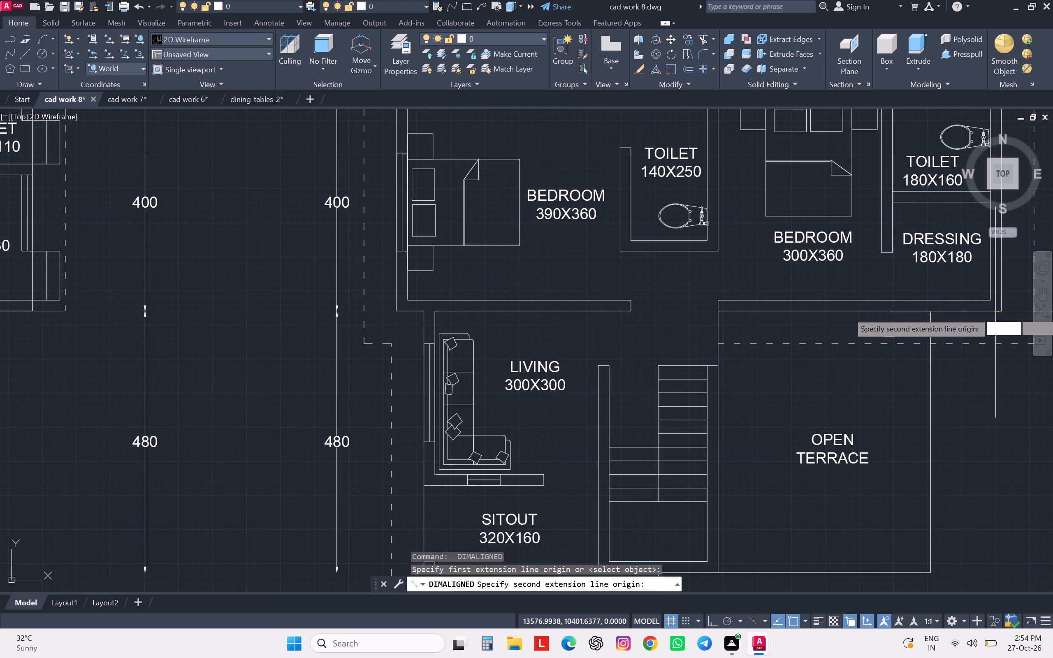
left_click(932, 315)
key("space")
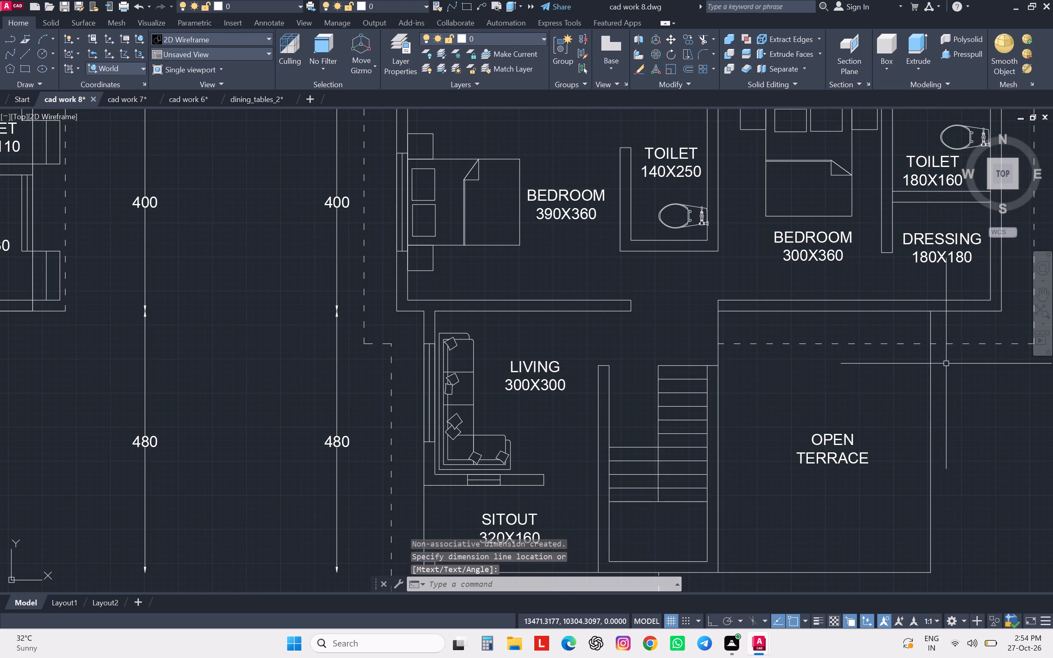
Dimension the offset from the dressing room's outer corner to the open terrace's outer edge, in line with the overall dimension below the plan.
key("space")
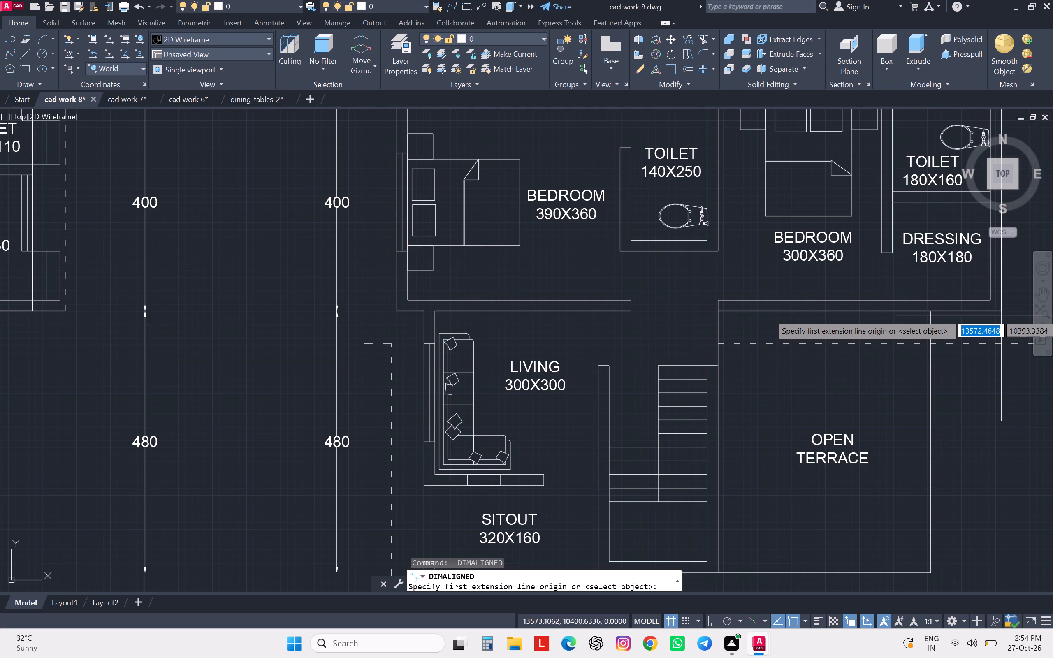
left_click(1001, 312)
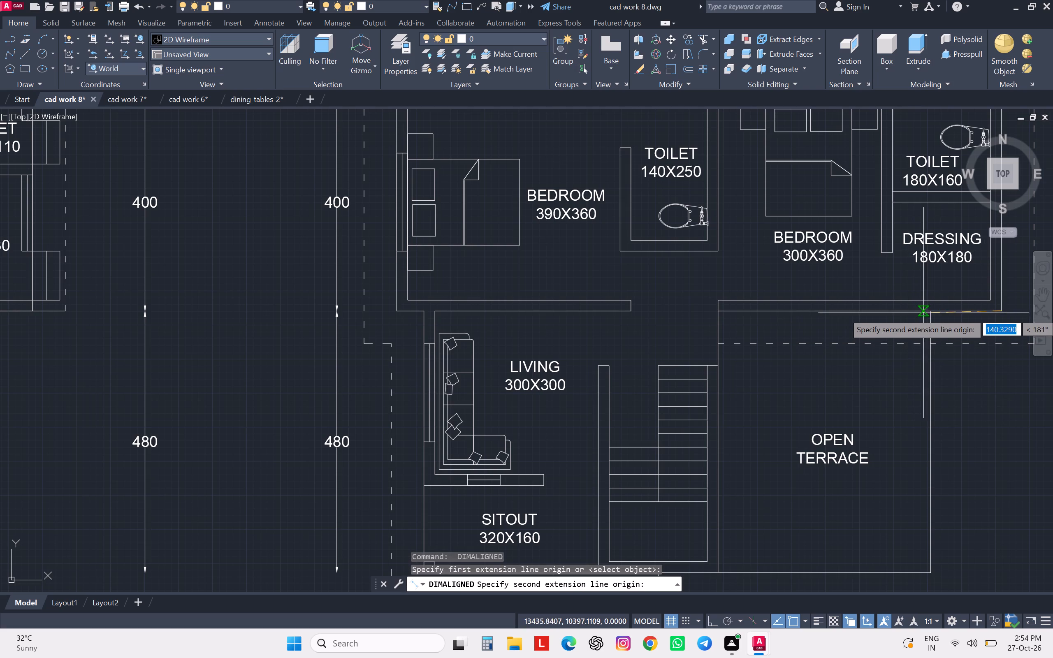
left_click(930, 313)
scroll(930, 313, "down", 4)
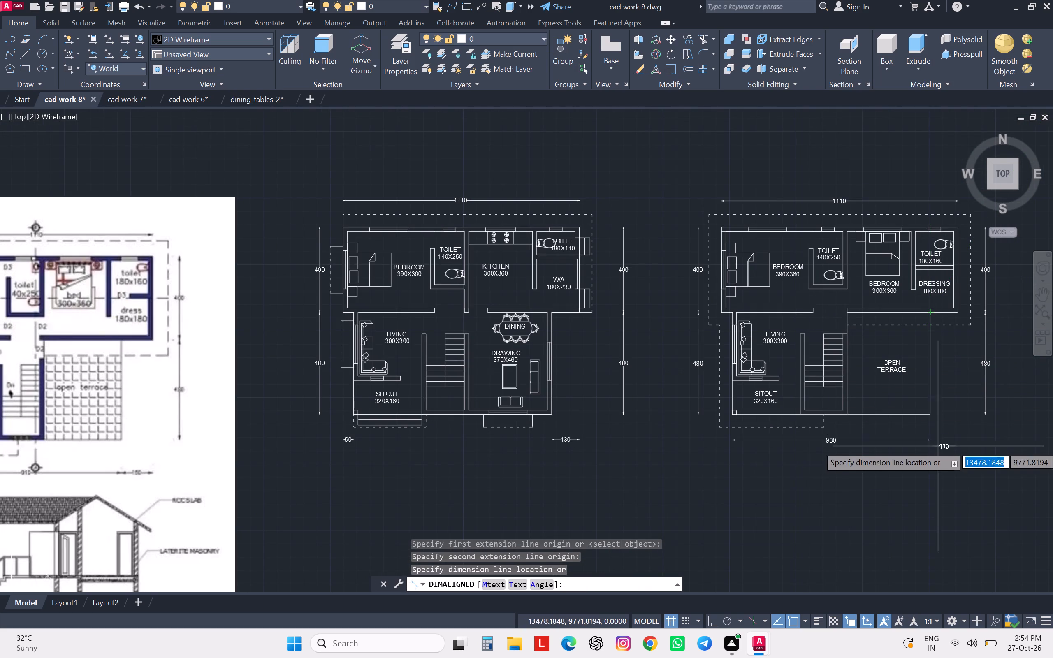
left_click(930, 438)
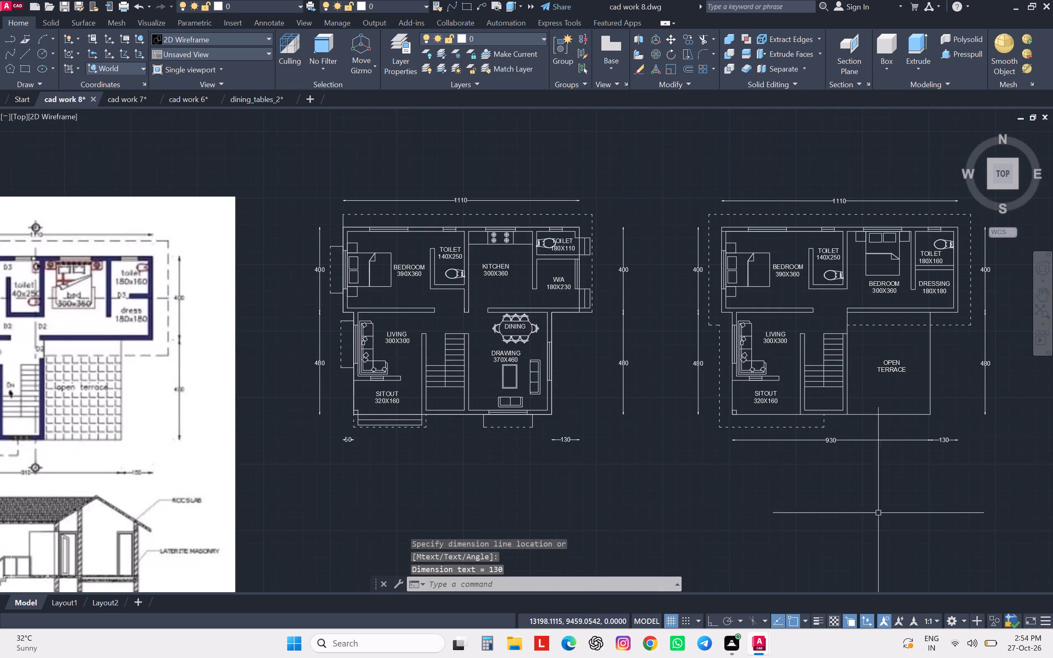
key("Escape")
key("Escape")
key("Escape")
key("Escape")
key("Escape")
Try starting a line on the reference image's front elevation and turn on Ortho mode.
scroll(837, 491, "down", 1)
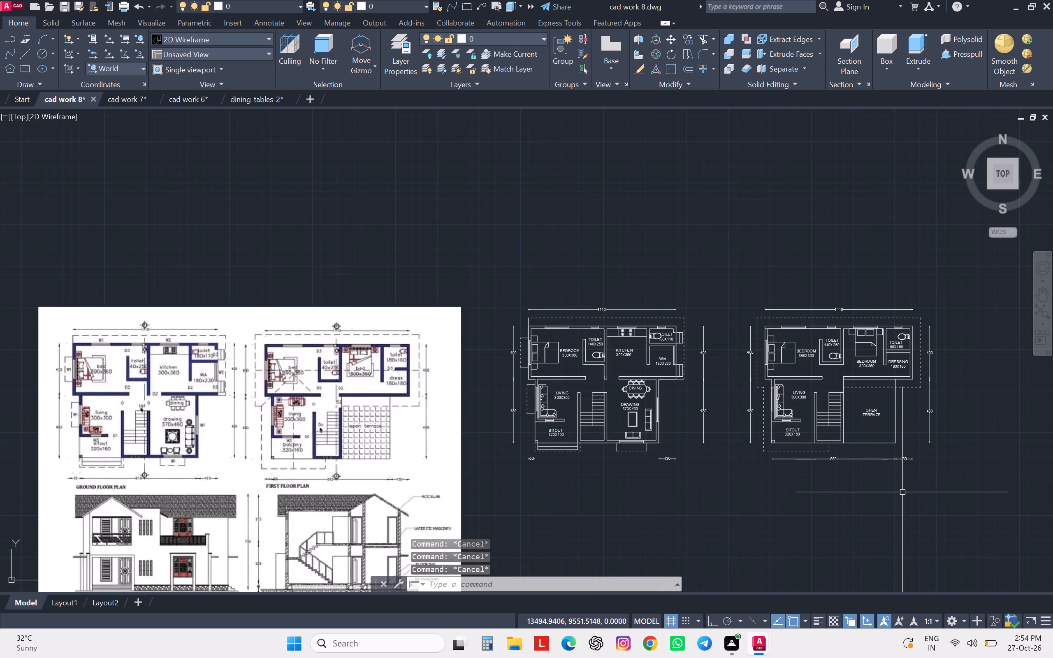
scroll(908, 494, "down", 1)
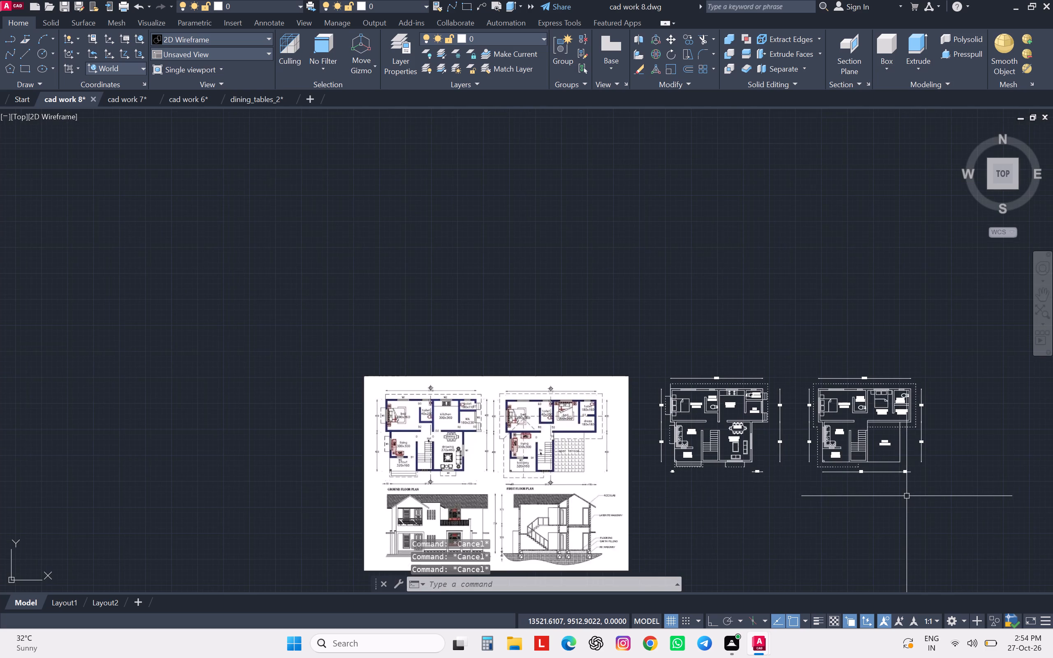
middle_click_drag(907, 496, 815, 301)
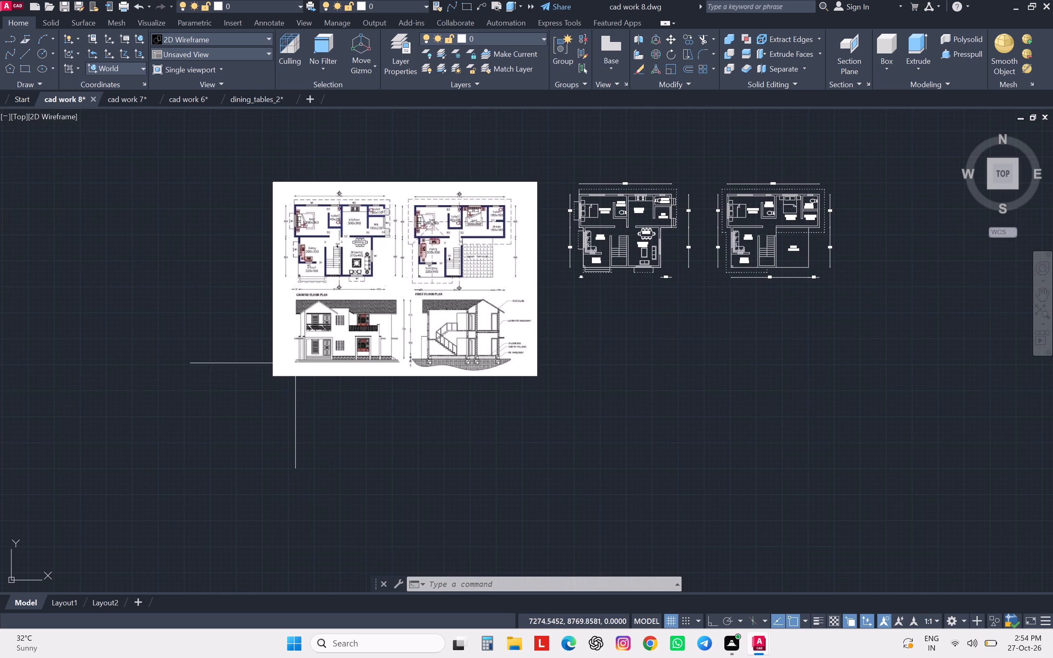
scroll(310, 337, "up", 2)
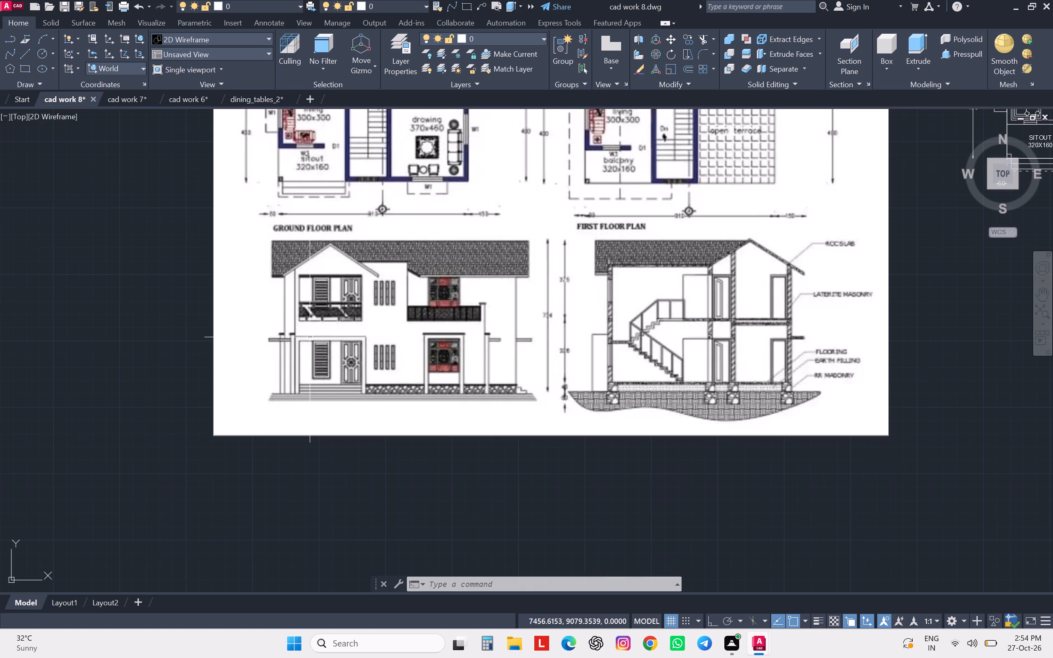
key("l")
key("Return")
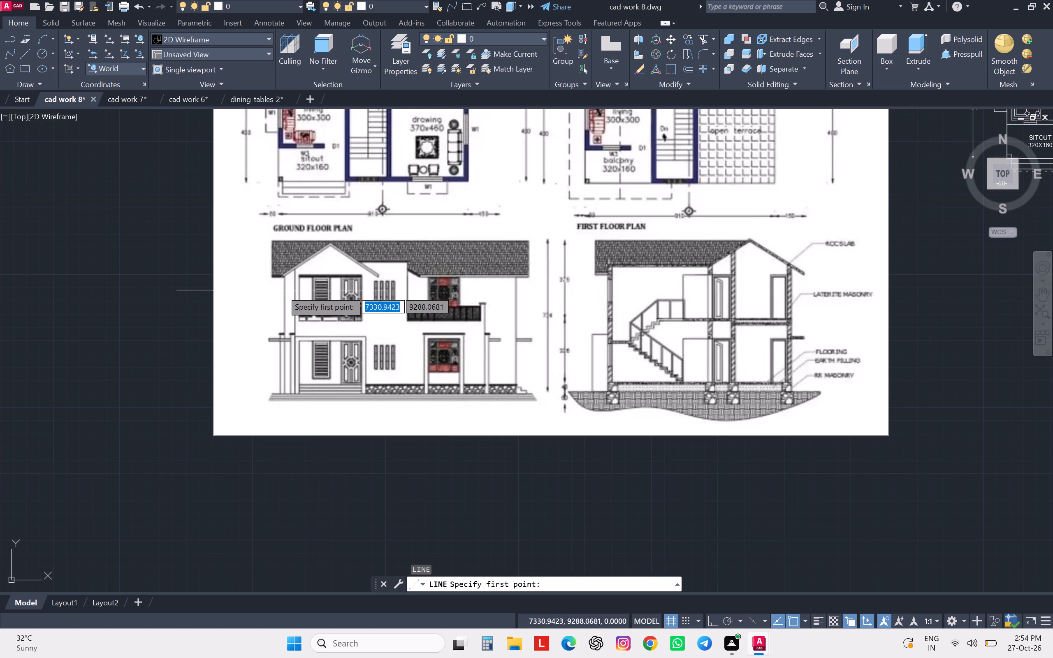
left_click(284, 276)
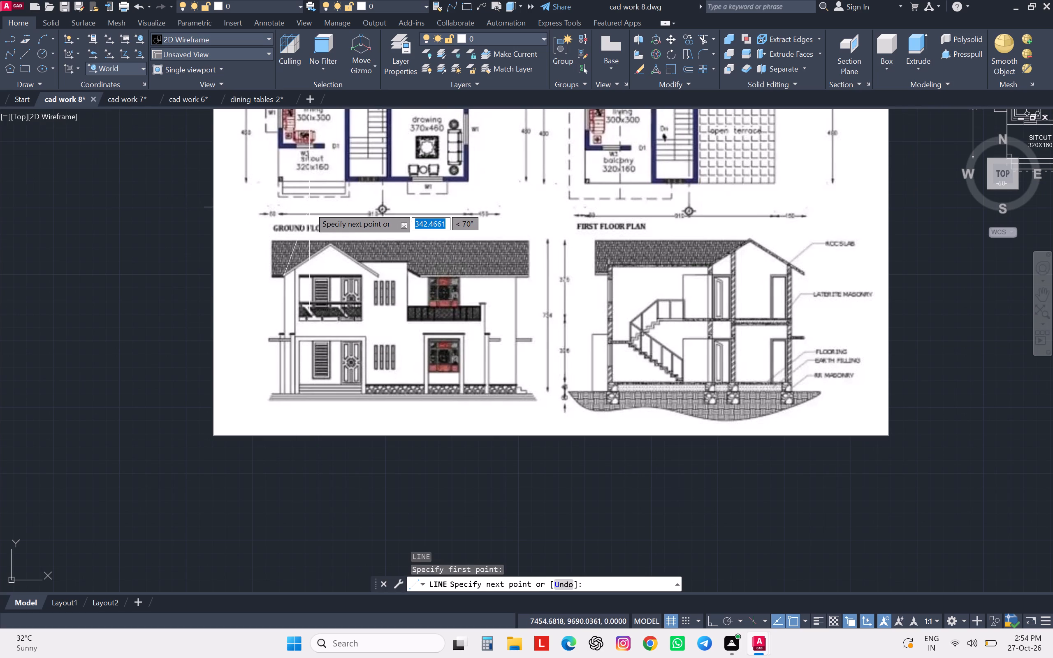
key("F8")
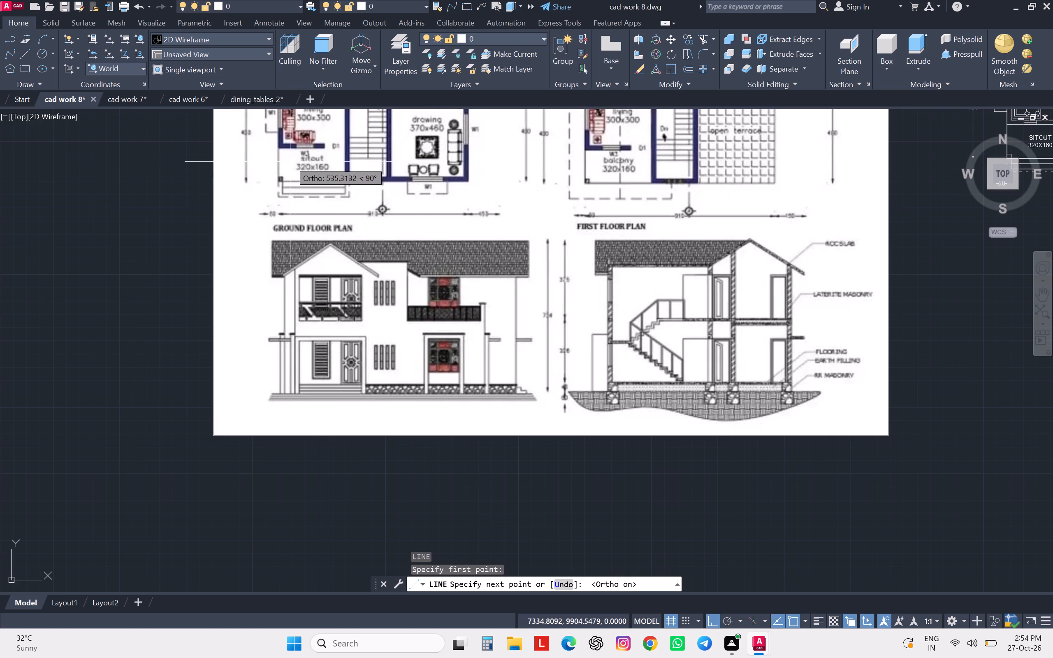
key("Escape")
Make Layer1 the current layer.
left_click(544, 34)
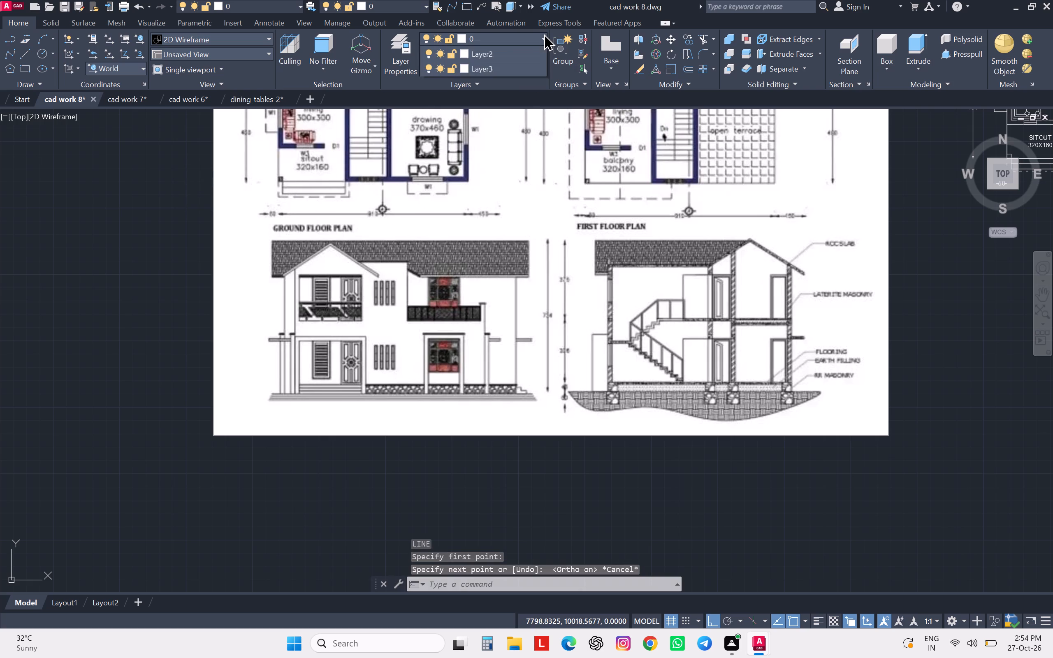
left_click(480, 84)
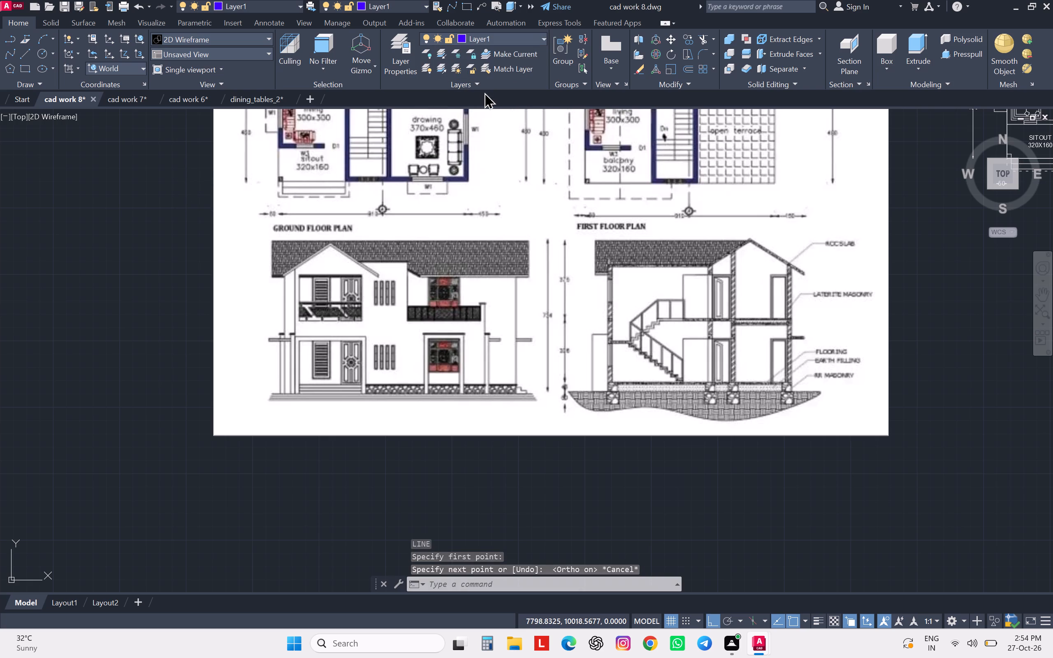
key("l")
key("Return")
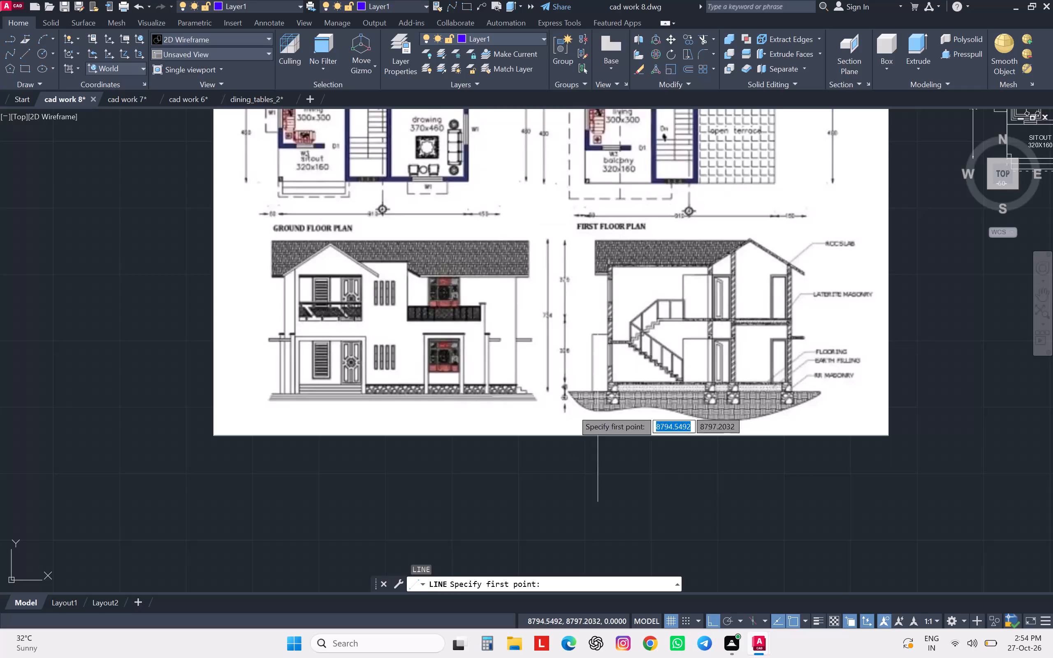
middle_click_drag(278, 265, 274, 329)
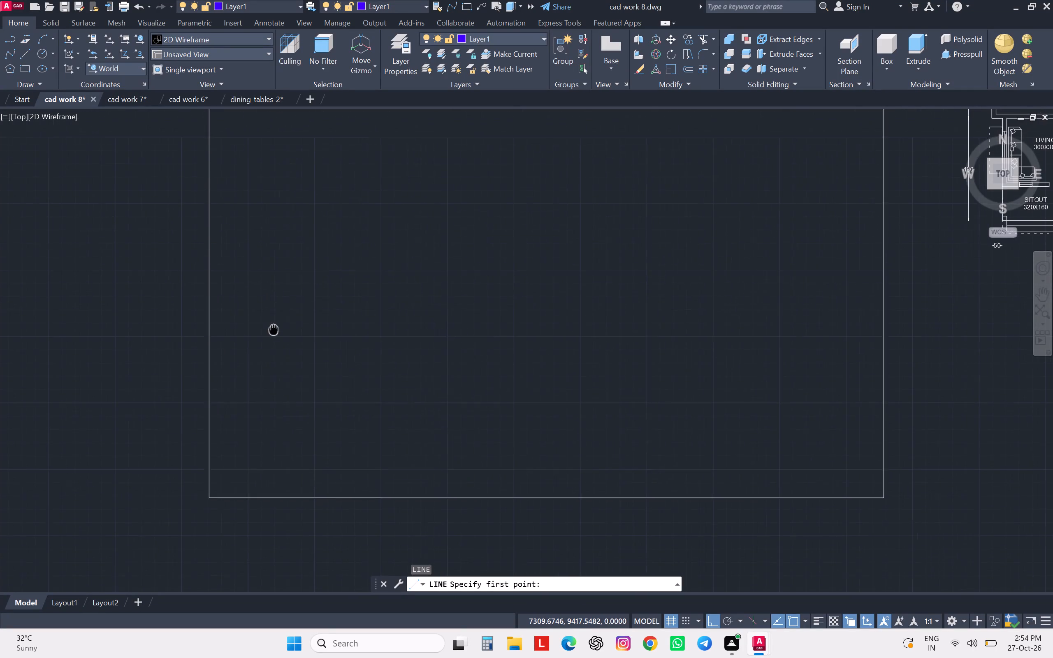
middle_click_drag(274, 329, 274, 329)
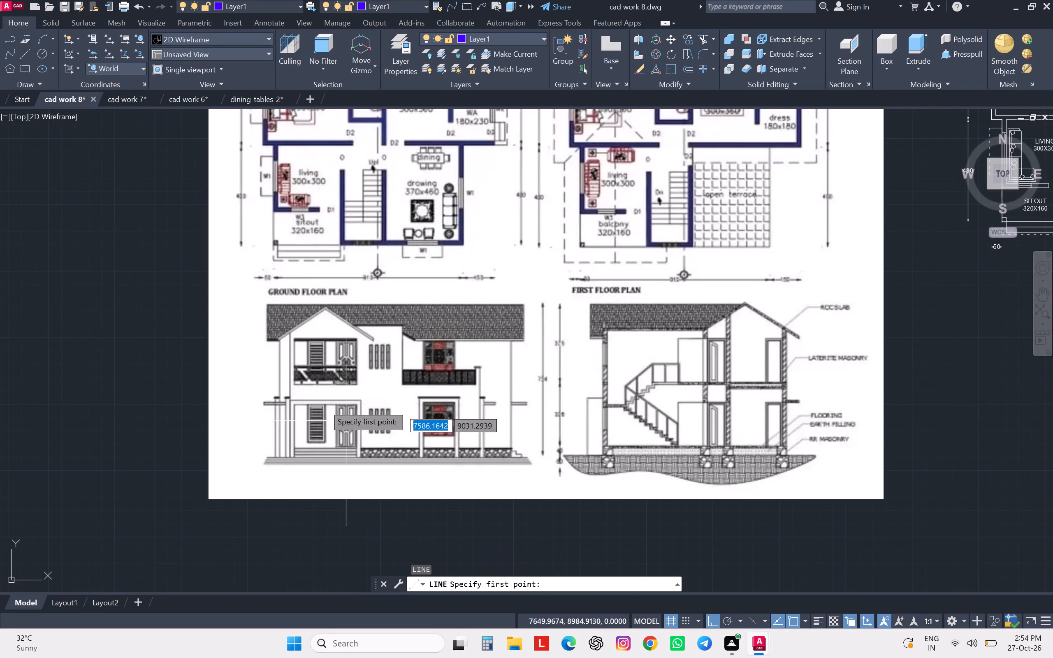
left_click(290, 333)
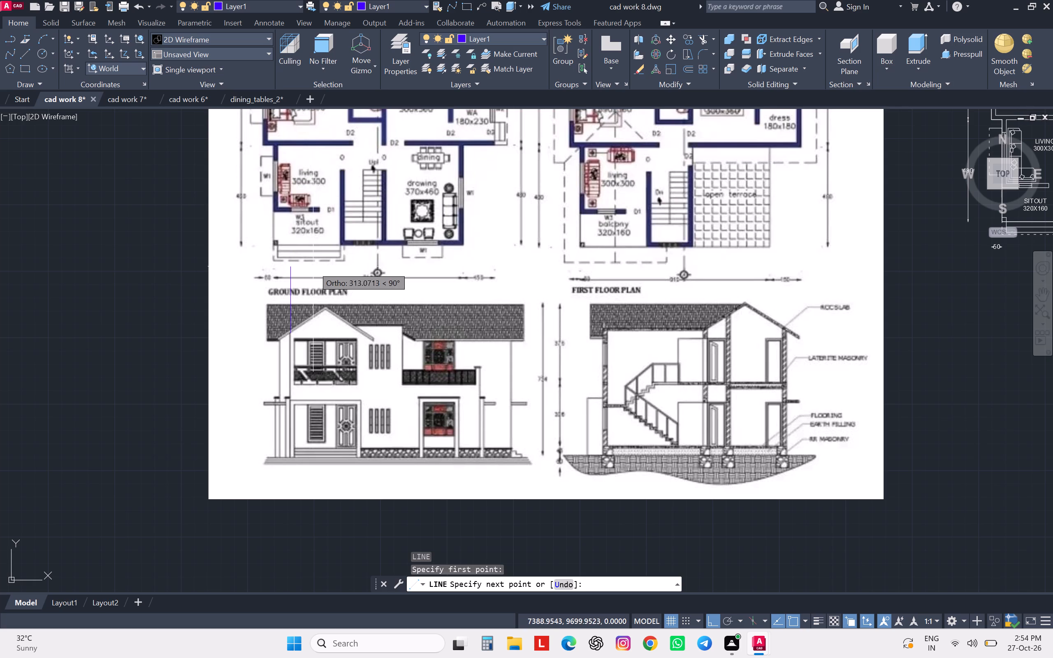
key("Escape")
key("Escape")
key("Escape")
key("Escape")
Draw a vertical construction line through the ground floor bedroom's outer lower-left wall corner, extending down past the plan.
scroll(323, 262, "down", 1)
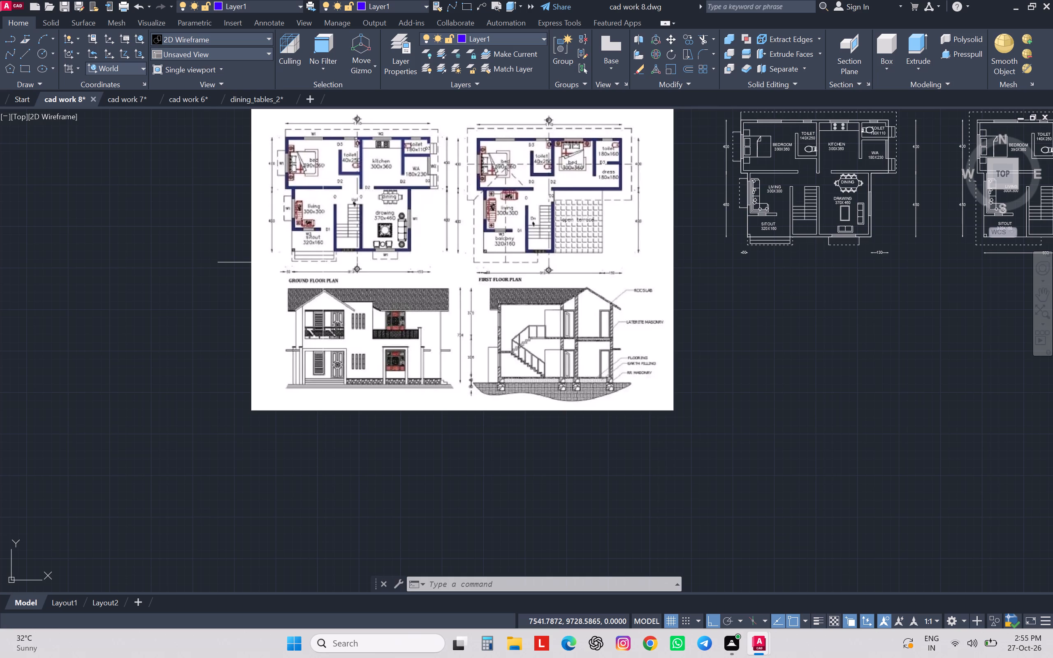
type("XL")
key("Return")
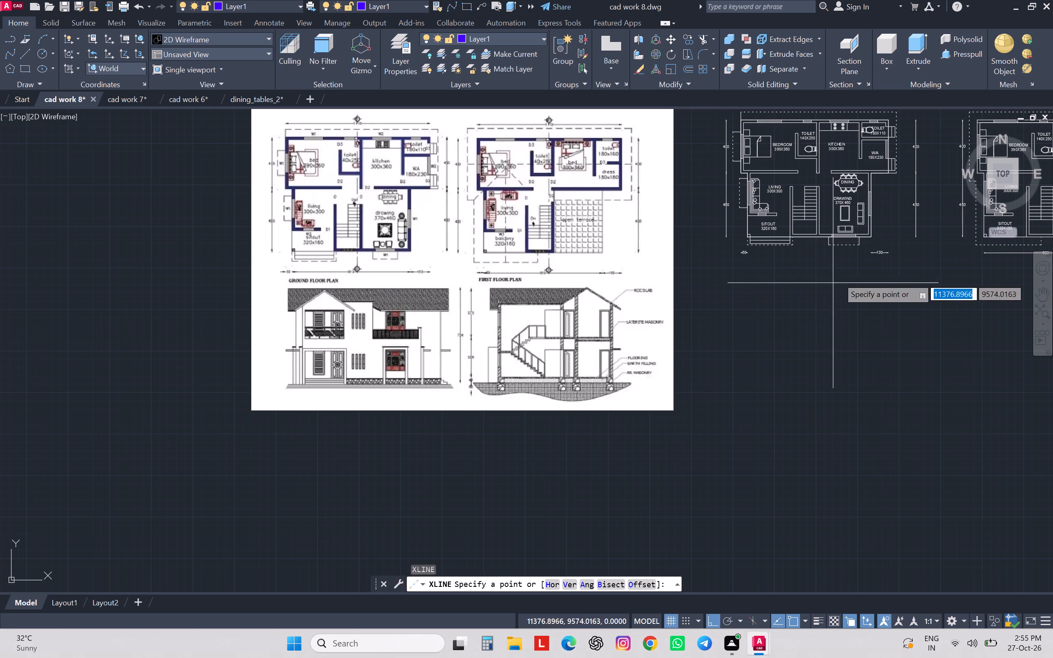
middle_click_drag(749, 231, 571, 260)
scroll(571, 260, "up", 1)
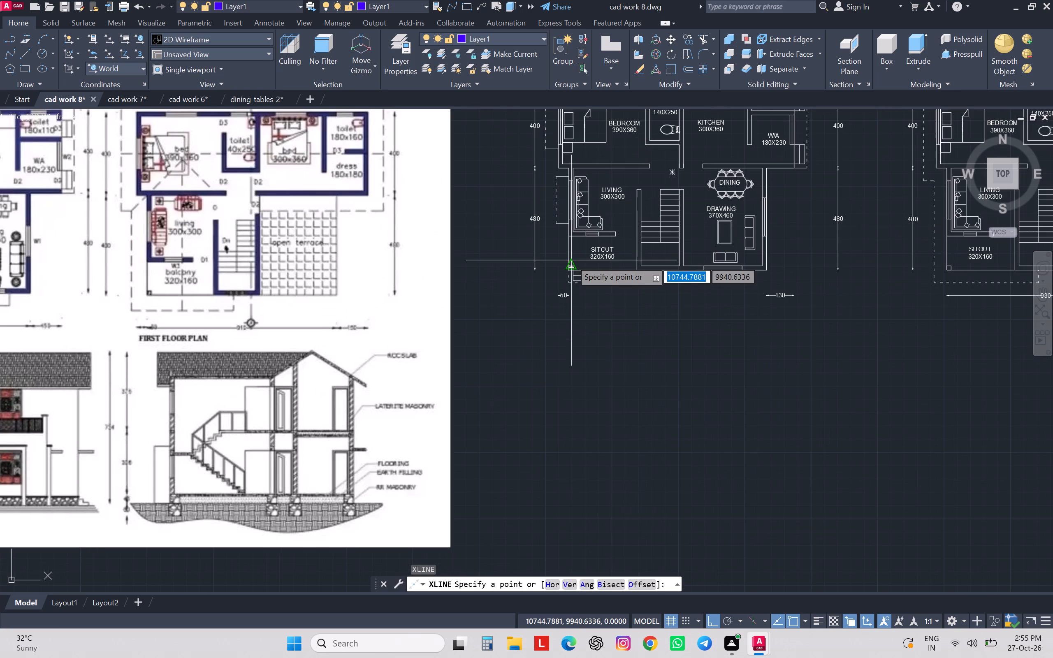
scroll(566, 162, "up", 3)
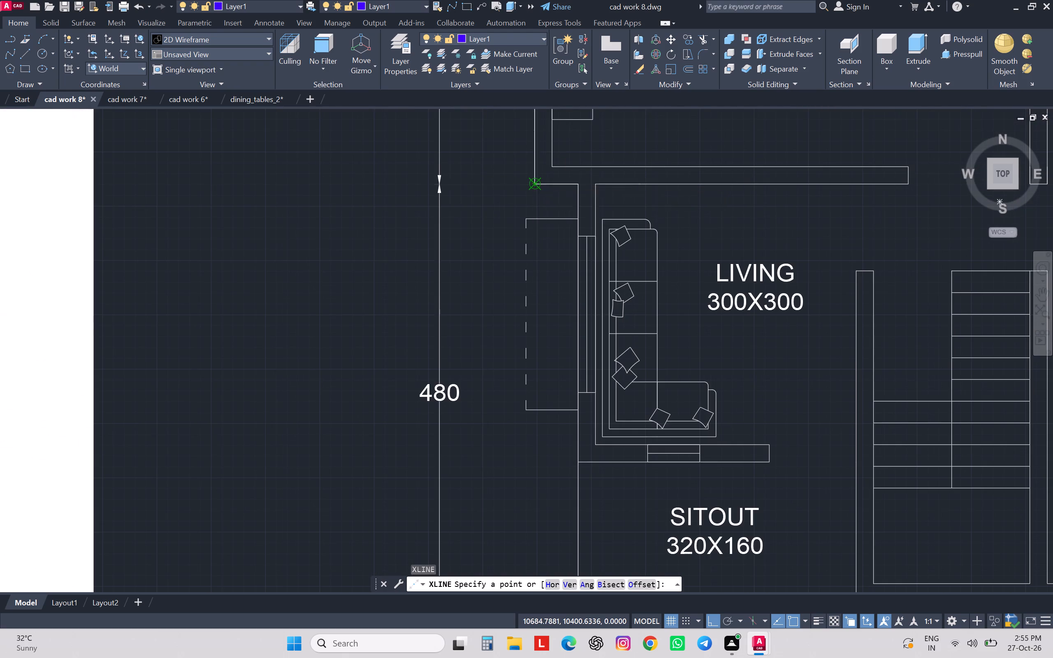
left_click(538, 182)
scroll(538, 182, "up", 2)
scroll(538, 182, "down", 2)
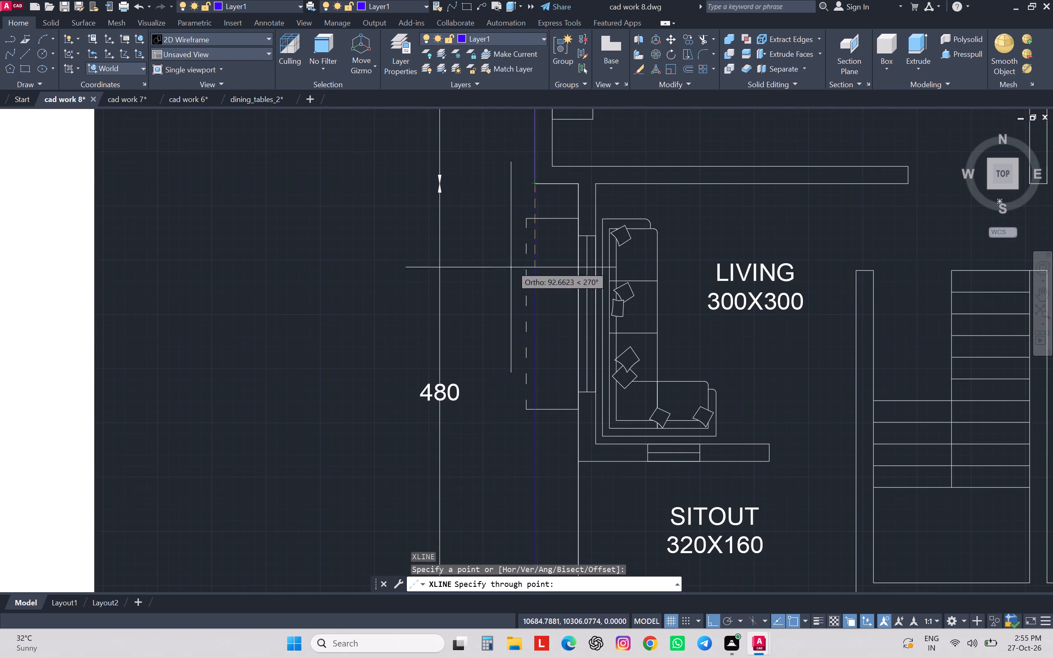
left_click(499, 301)
scroll(609, 210, "down", 1)
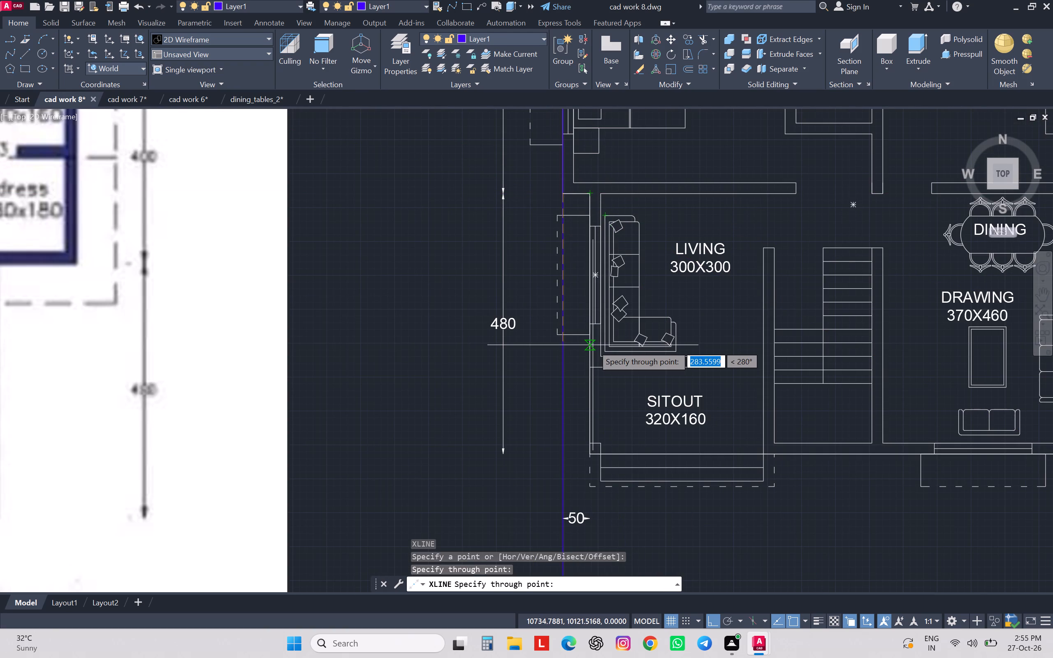
key("space")
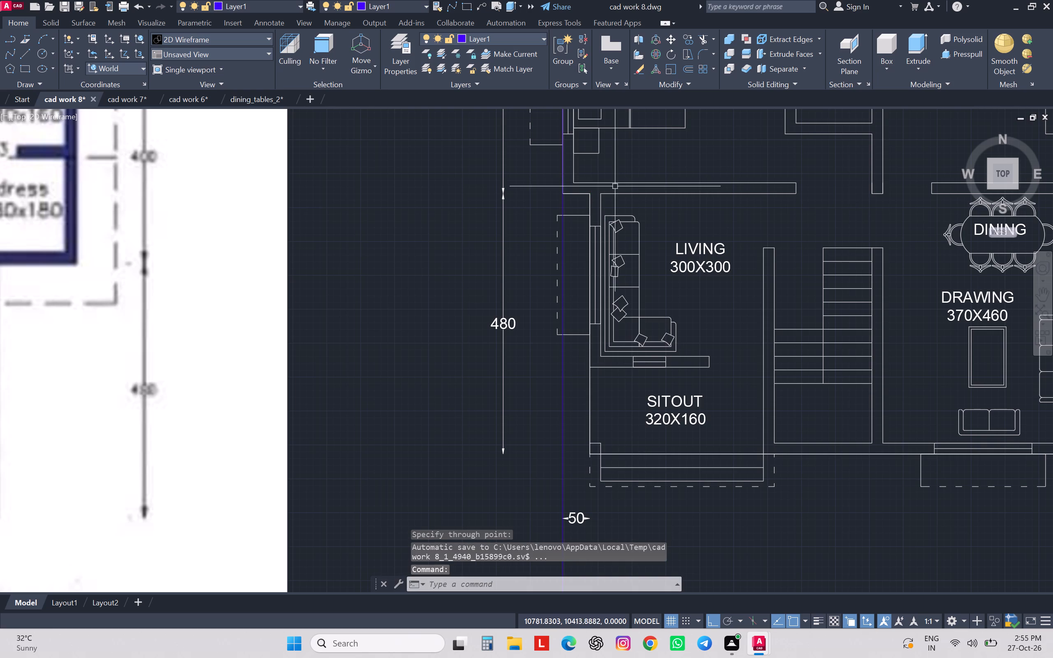
Draw a vertical construction line through the living room's outer upper-left wall corner on the ground floor plan.
key("space")
left_click(587, 198)
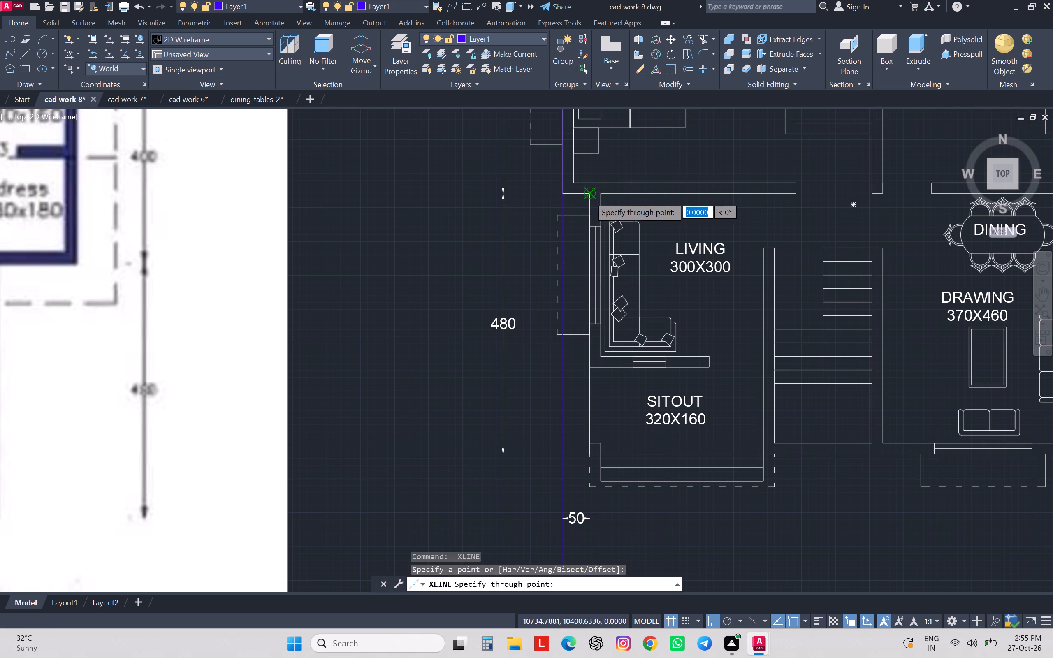
left_click(587, 217)
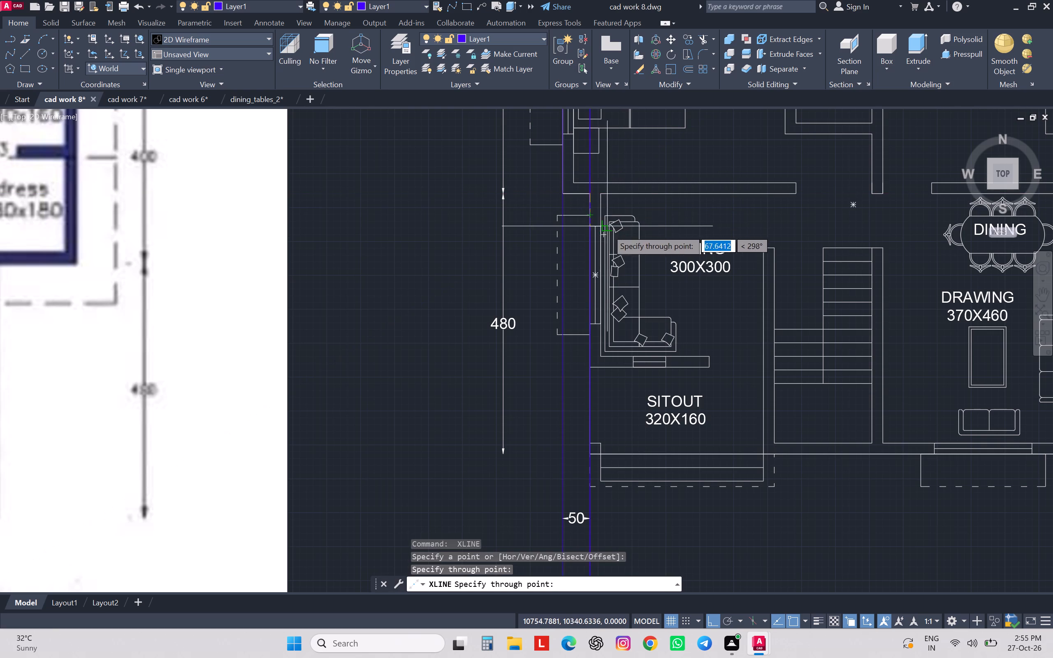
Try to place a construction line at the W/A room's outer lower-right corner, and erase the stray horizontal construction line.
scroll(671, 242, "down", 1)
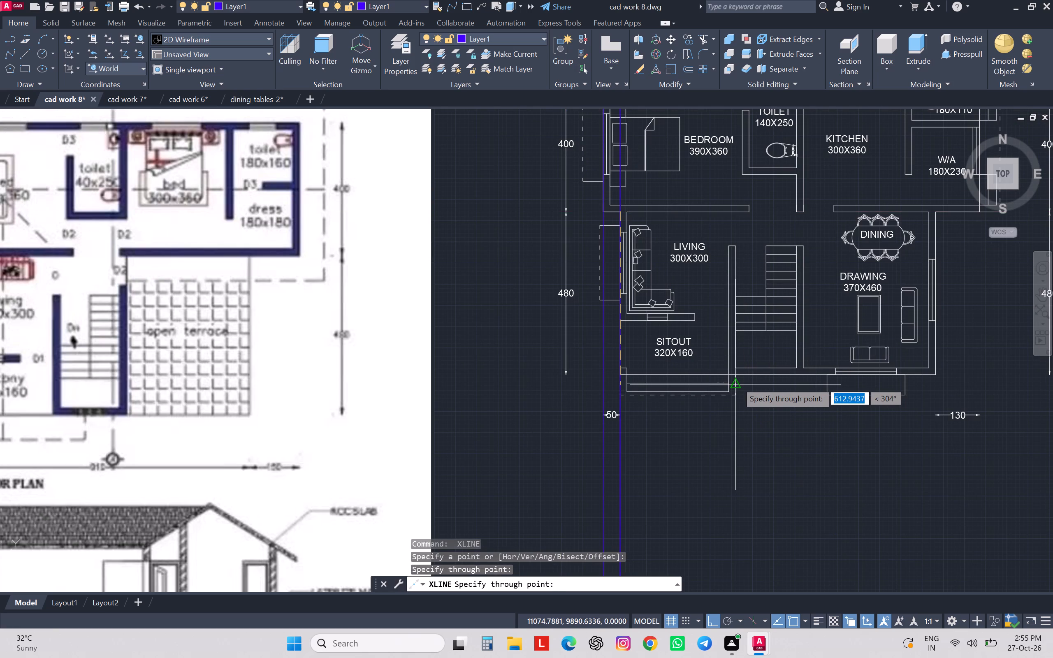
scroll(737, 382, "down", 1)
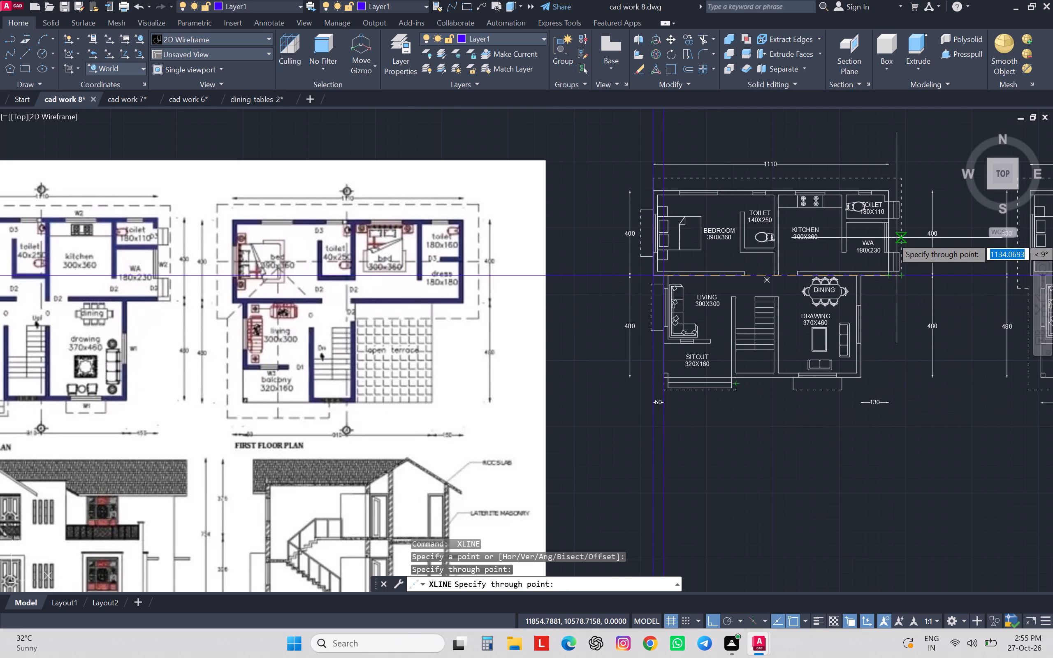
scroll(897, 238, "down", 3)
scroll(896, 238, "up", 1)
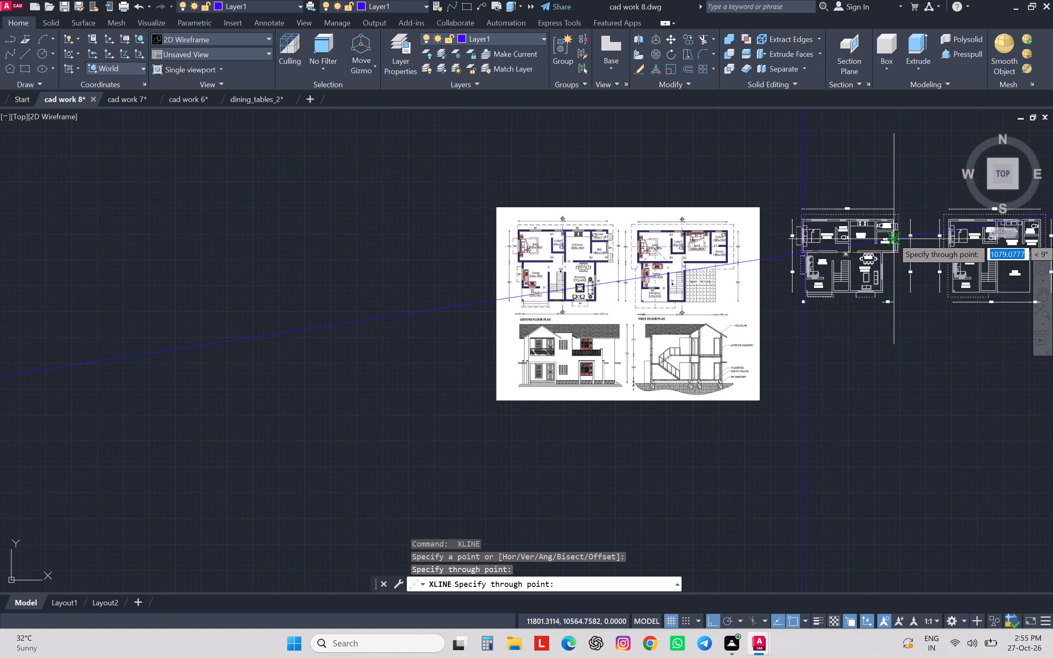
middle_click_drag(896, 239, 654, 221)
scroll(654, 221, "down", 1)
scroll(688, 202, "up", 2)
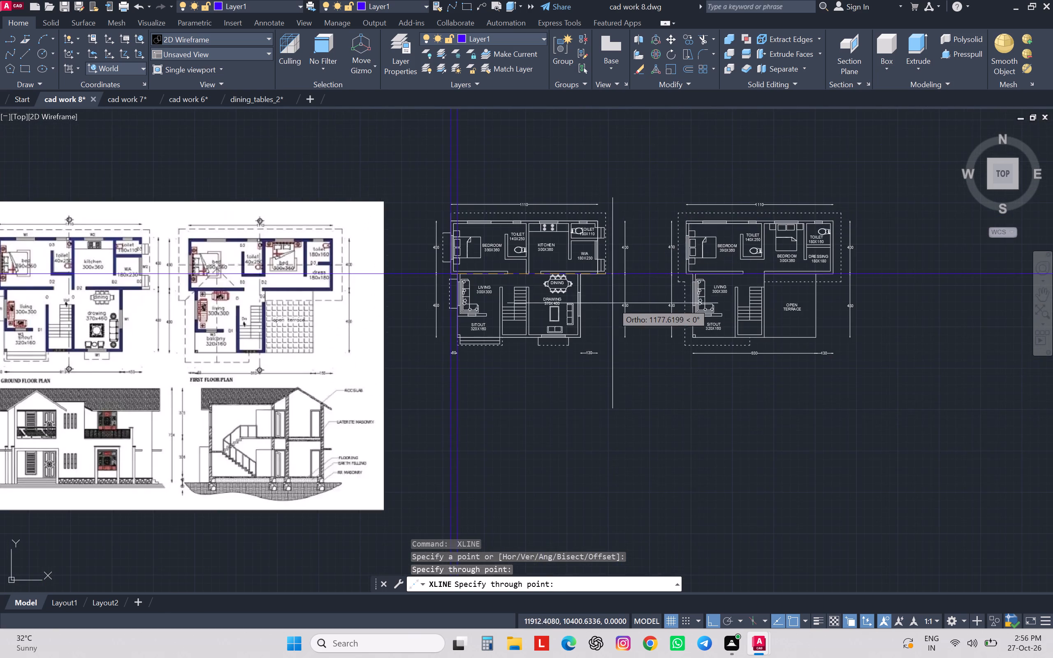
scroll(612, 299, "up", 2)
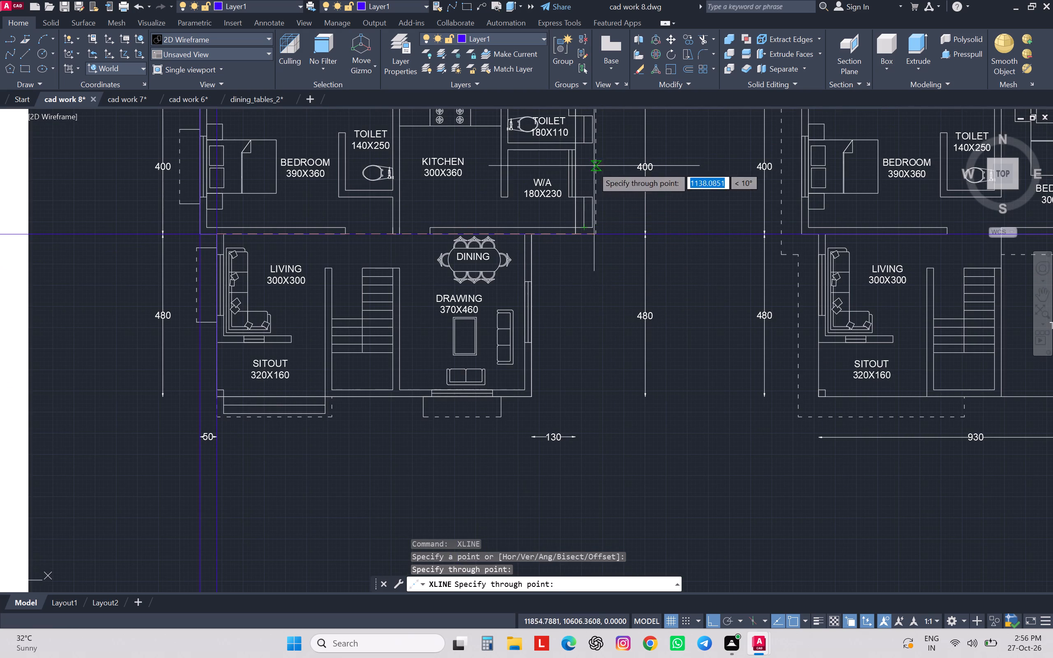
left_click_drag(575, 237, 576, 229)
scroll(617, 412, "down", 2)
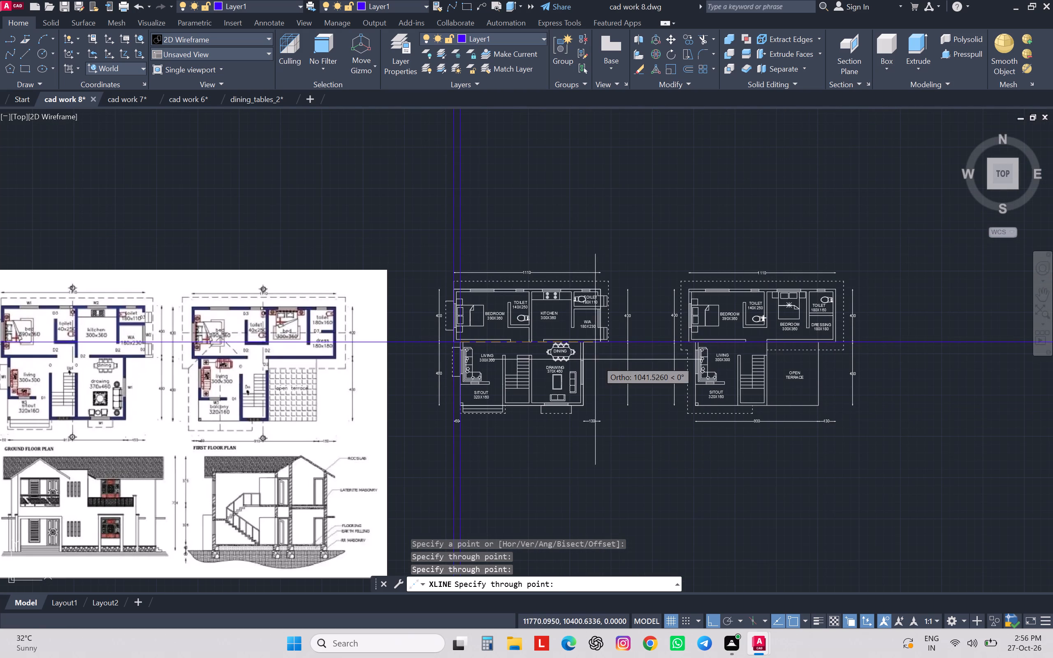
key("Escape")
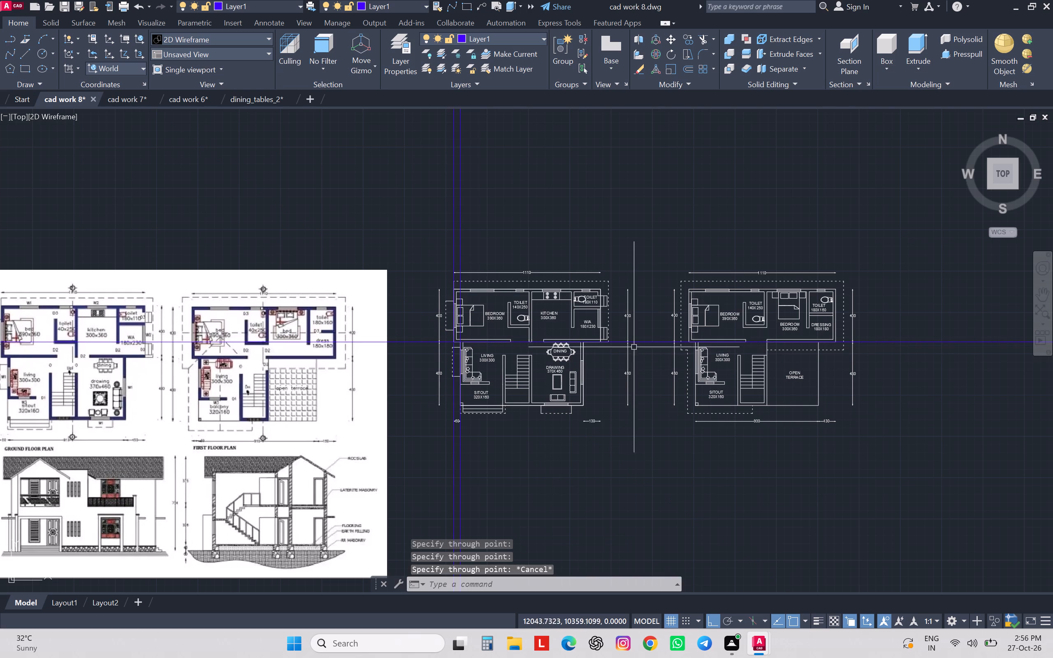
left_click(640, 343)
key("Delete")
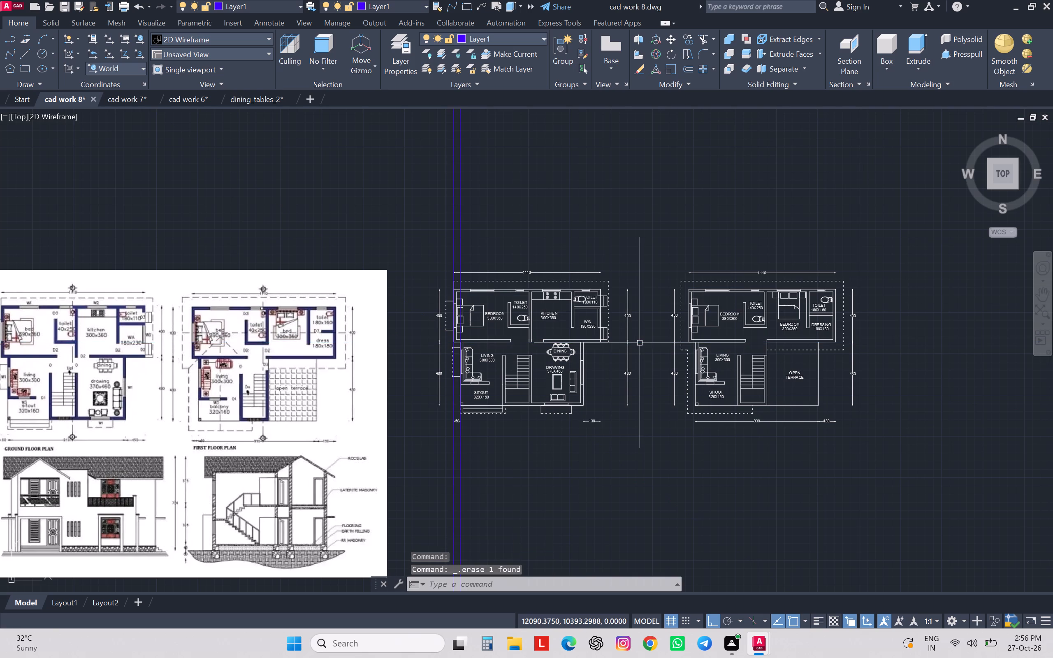
Draw a vertical construction line through the W/A room's outer lower-right wall corner on the ground floor plan.
type("XL")
key("space")
scroll(640, 344, "up", 1)
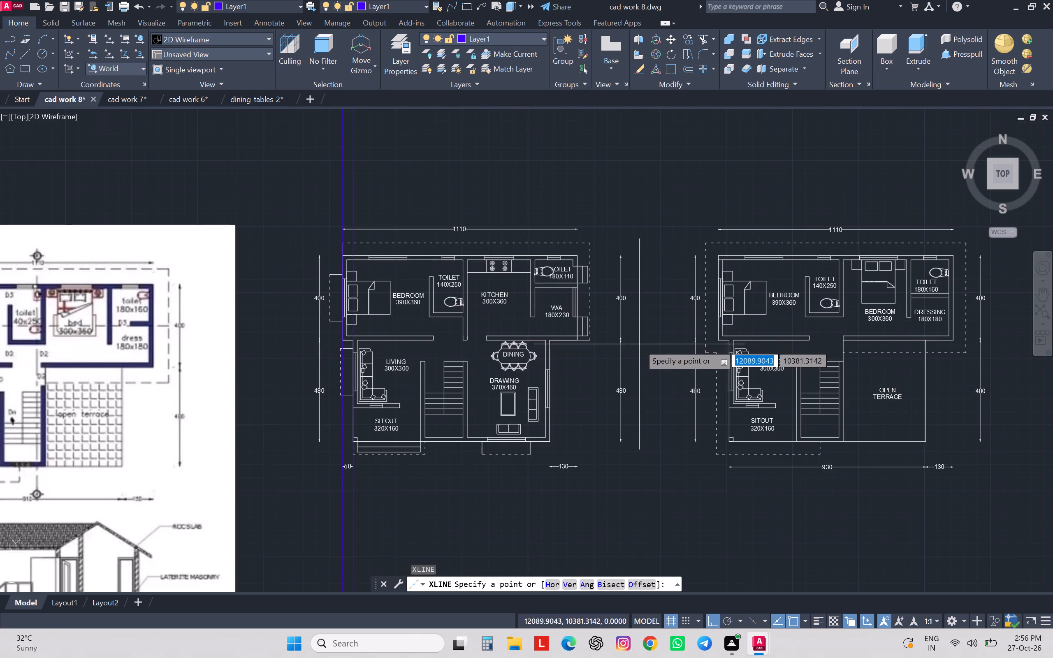
scroll(590, 341, "up", 2)
left_click(559, 342)
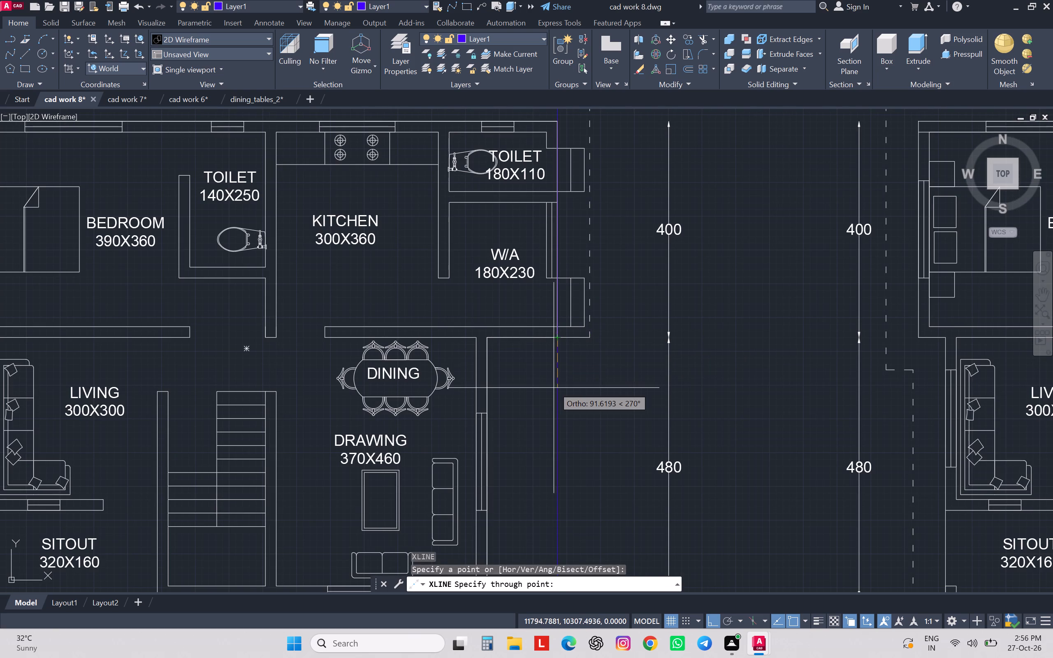
left_click(554, 387)
scroll(537, 292, "down", 2)
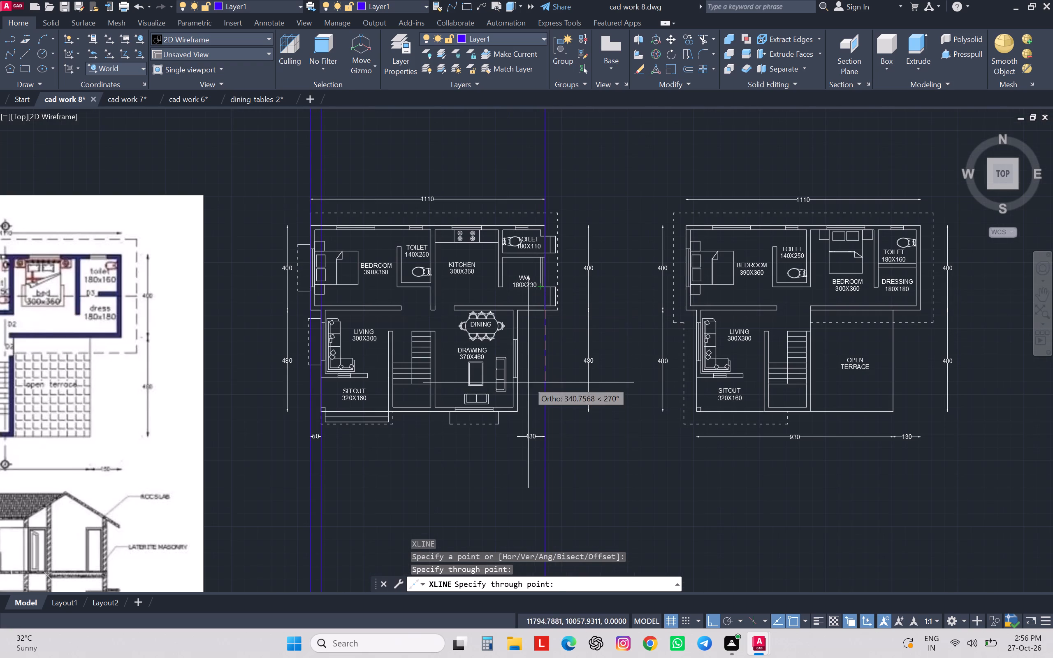
key("space")
Draw a vertical construction line through the drawing room's outer lower-right wall corner on the ground floor plan.
key("space")
left_click(520, 411)
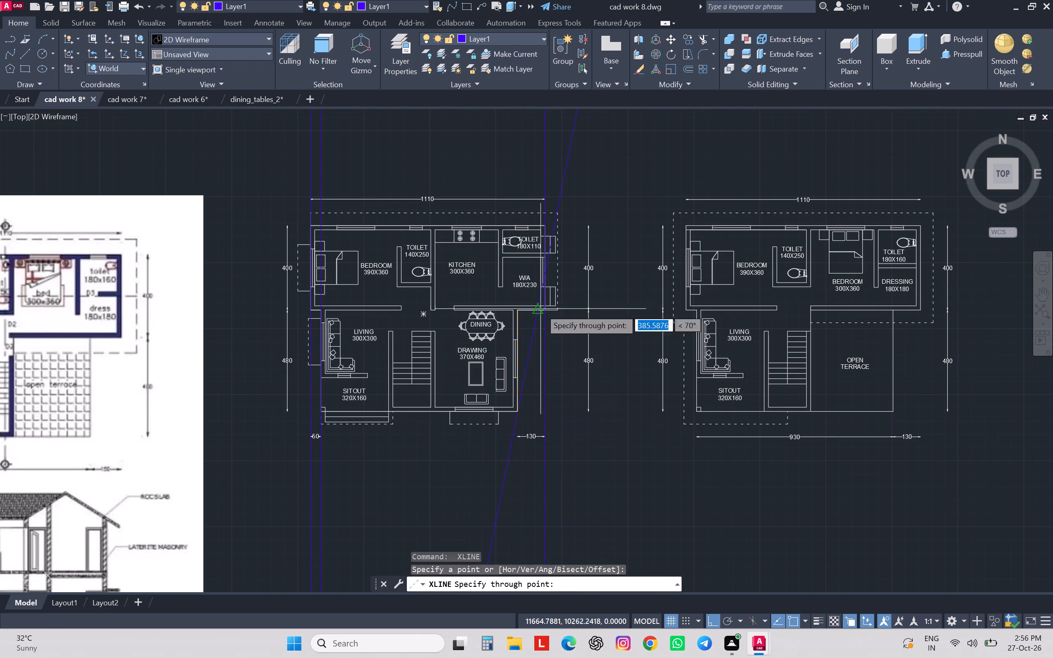
left_click(521, 180)
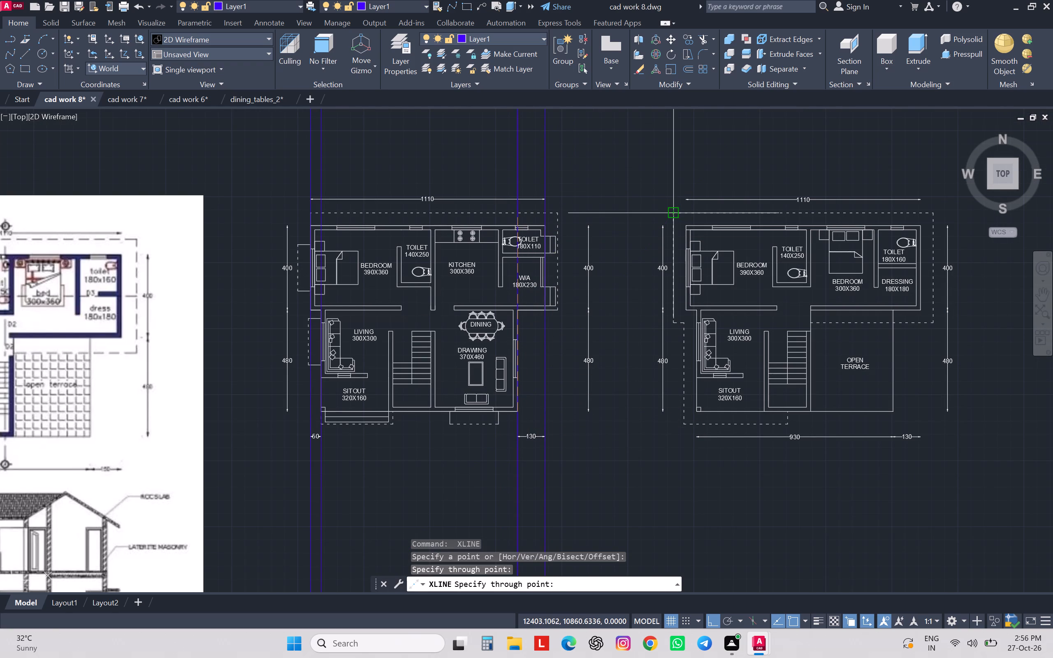
scroll(675, 208, "down", 1)
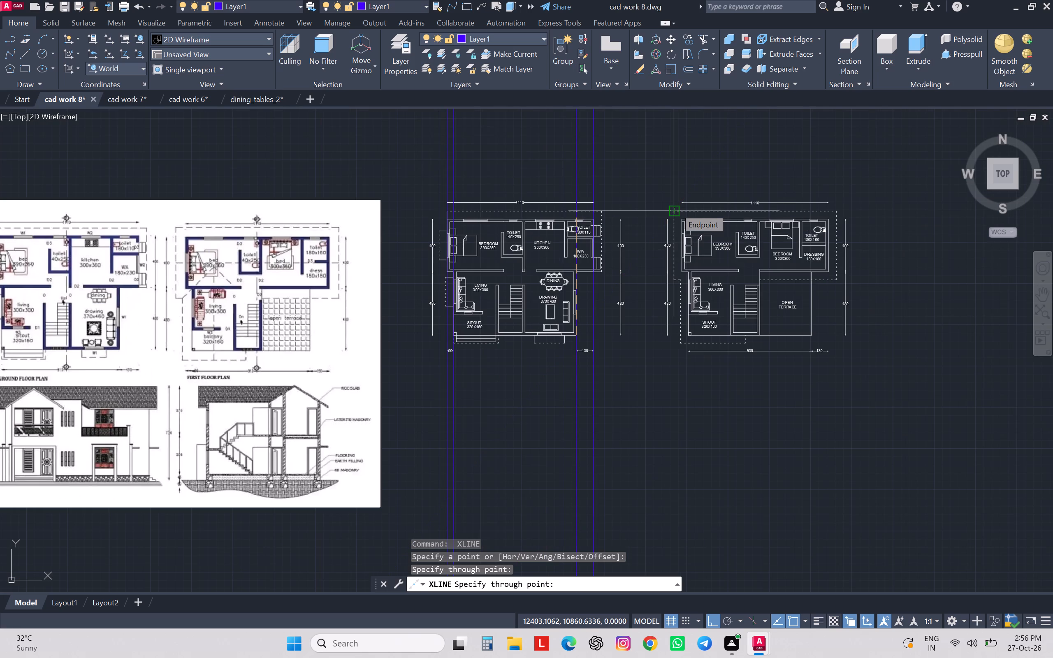
key("Escape")
key("Escape")
key("Escape")
key("Escape")
Examine the front elevation and section in the reference image against the construction lines projected from the ground floor plan.
scroll(675, 207, "down", 2)
scroll(631, 278, "up", 5)
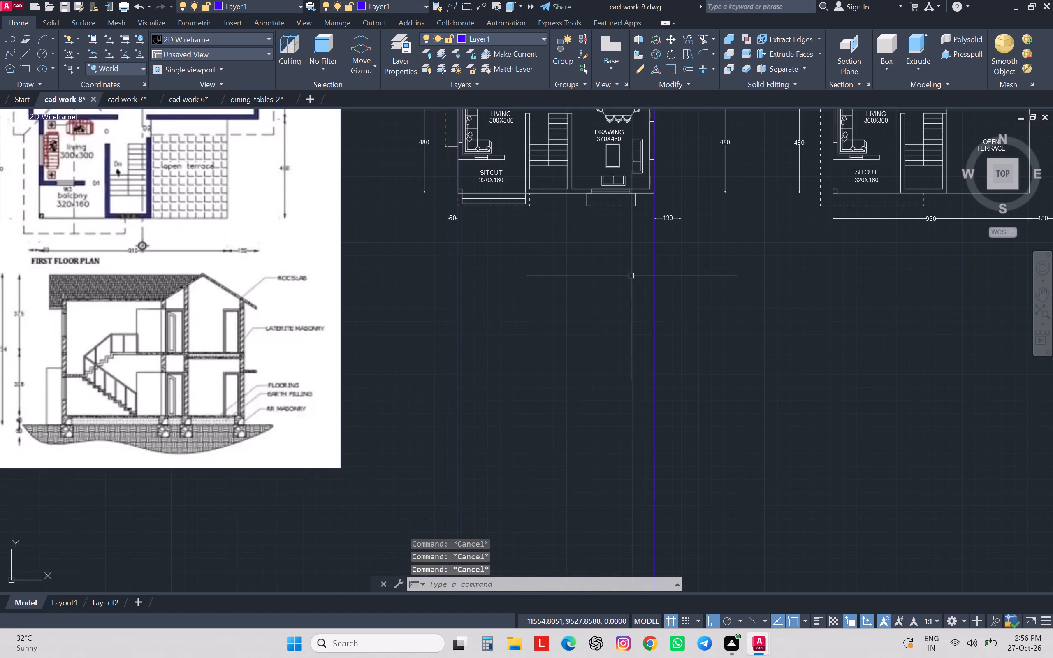
scroll(632, 278, "down", 2)
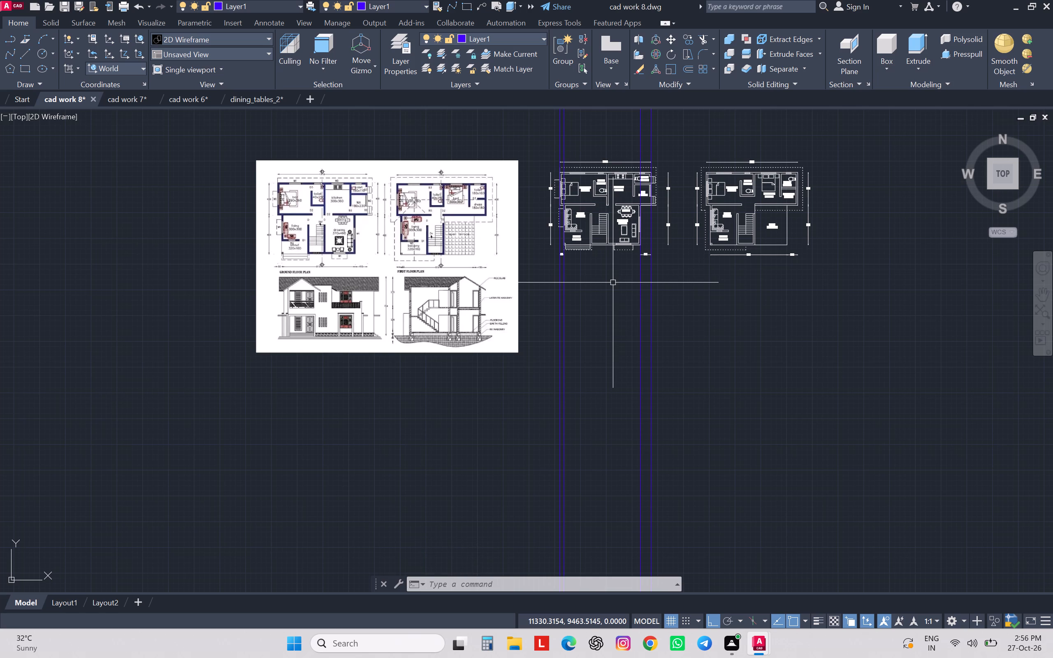
scroll(613, 283, "down", 1)
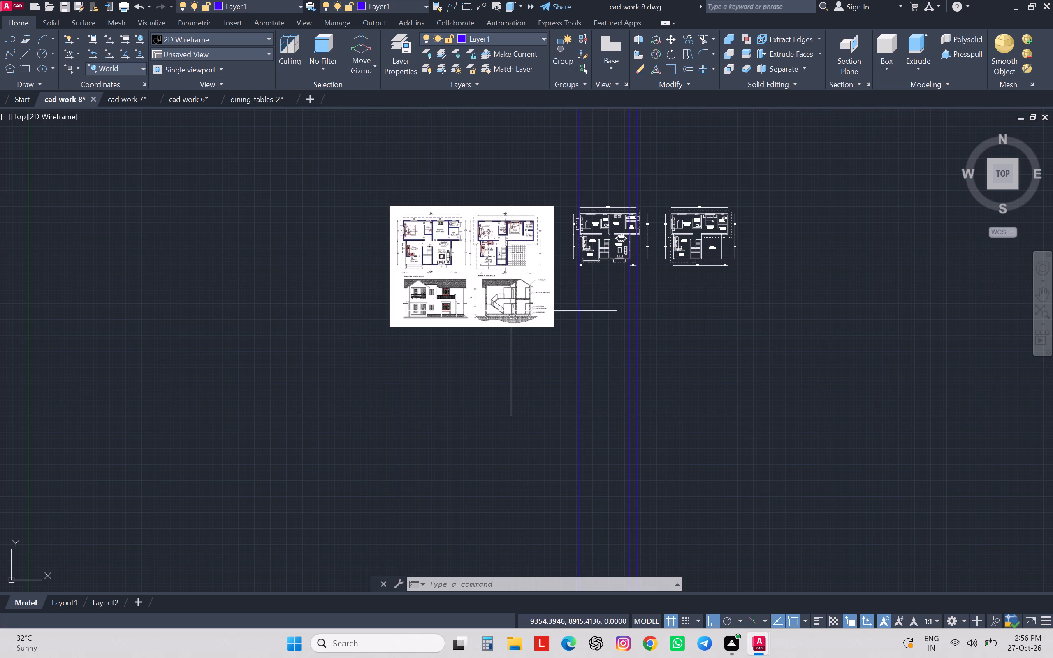
scroll(511, 310, "up", 3)
scroll(511, 310, "down", 1)
scroll(511, 310, "up", 1)
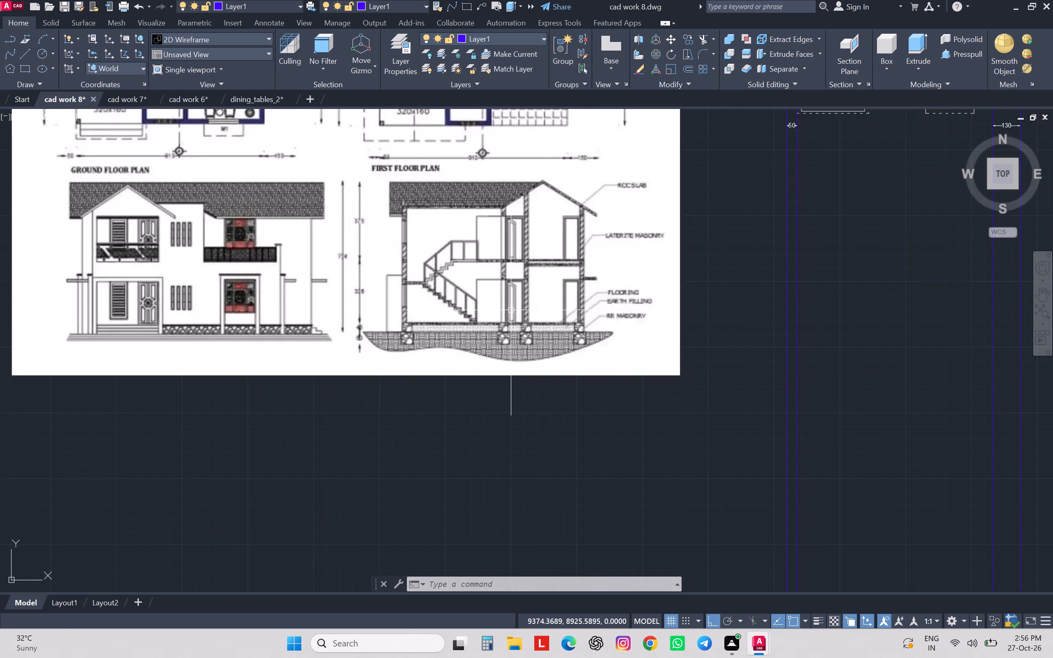
scroll(511, 310, "down", 3)
scroll(511, 310, "up", 1)
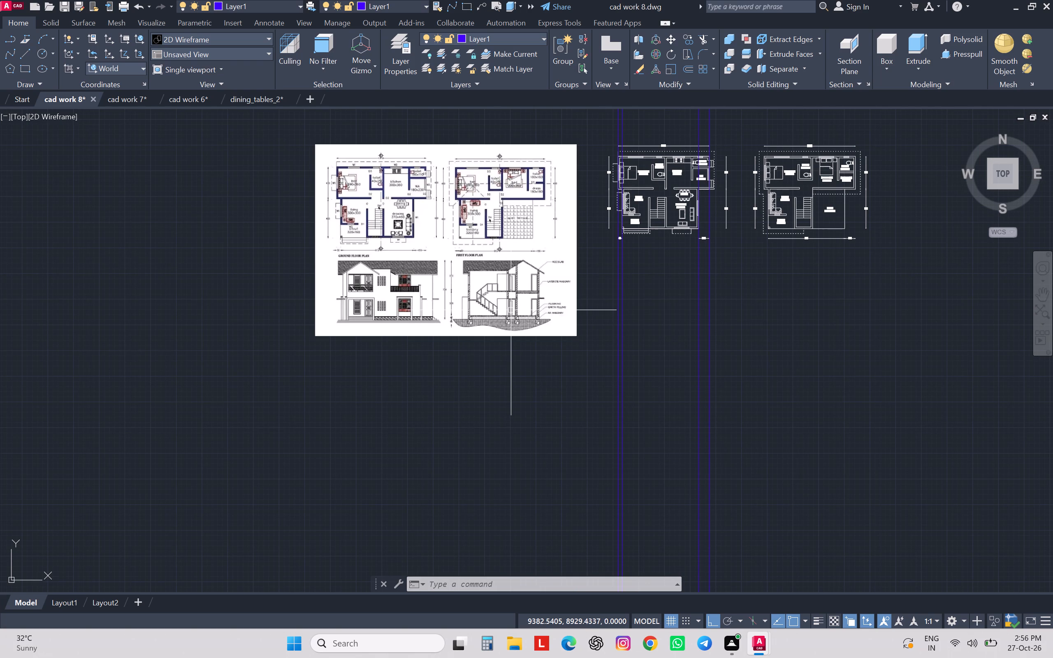
scroll(398, 273, "up", 1)
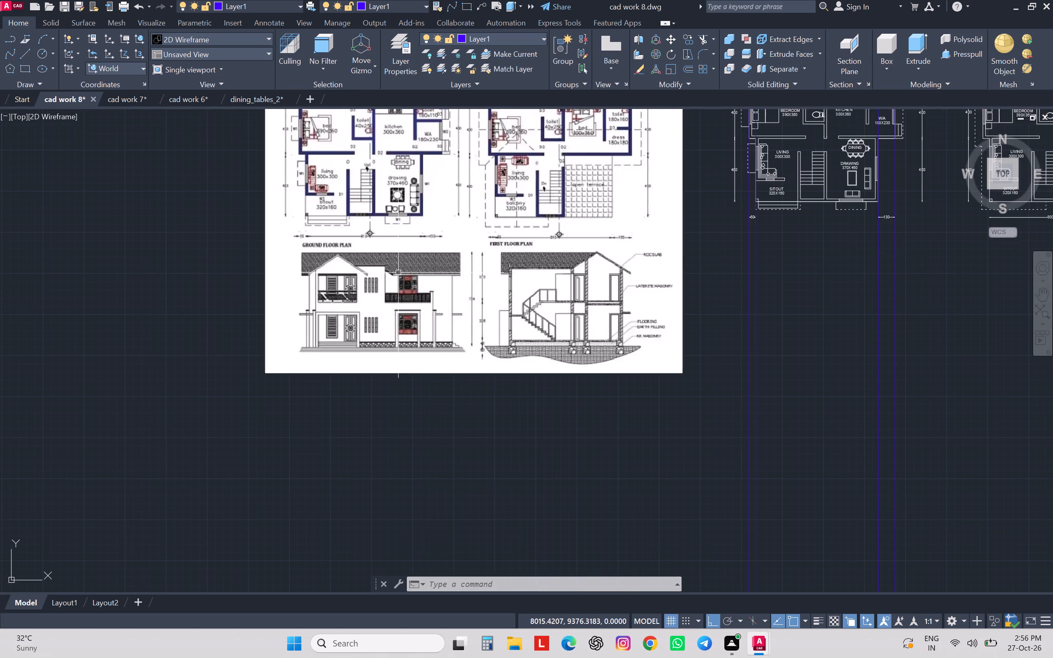
scroll(398, 273, "up", 2)
scroll(398, 273, "down", 3)
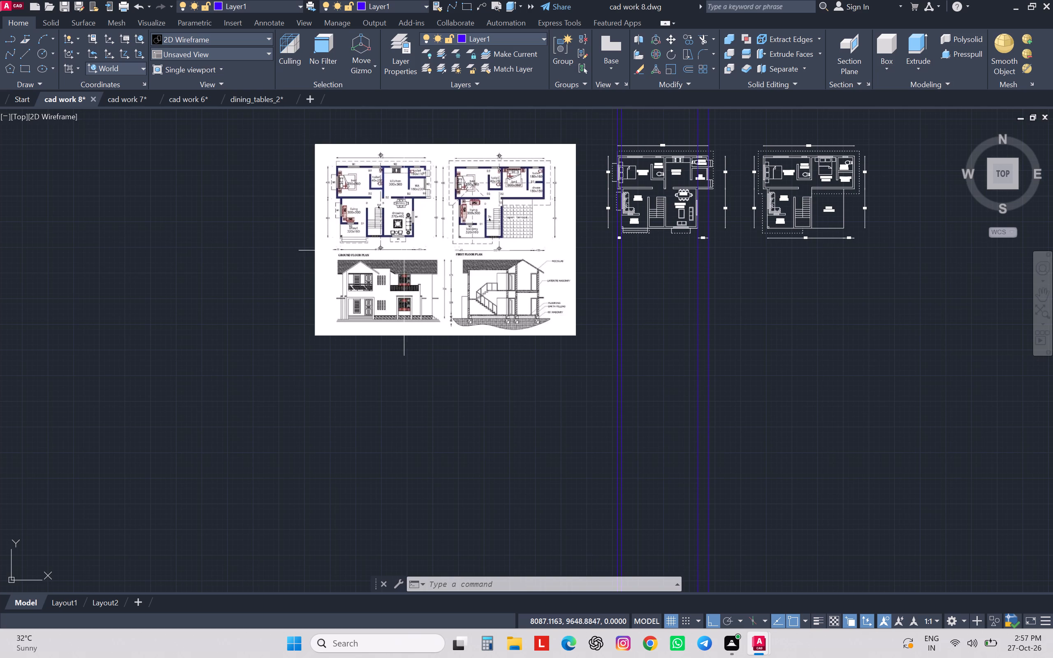
scroll(380, 259, "up", 2)
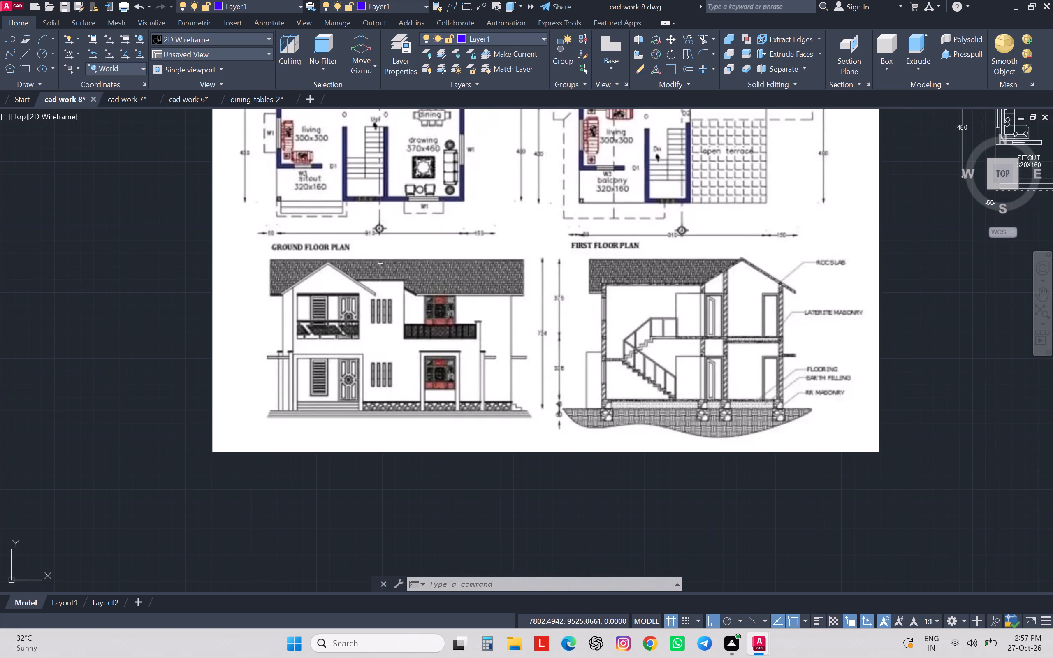
scroll(380, 262, "down", 3)
middle_click_drag(552, 321, 434, 394)
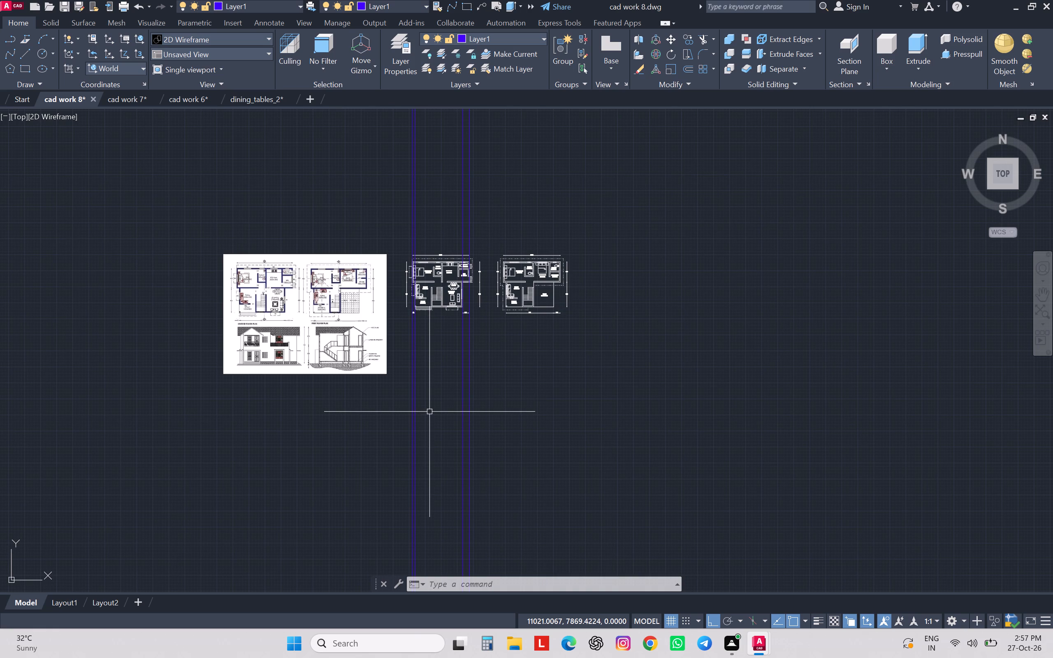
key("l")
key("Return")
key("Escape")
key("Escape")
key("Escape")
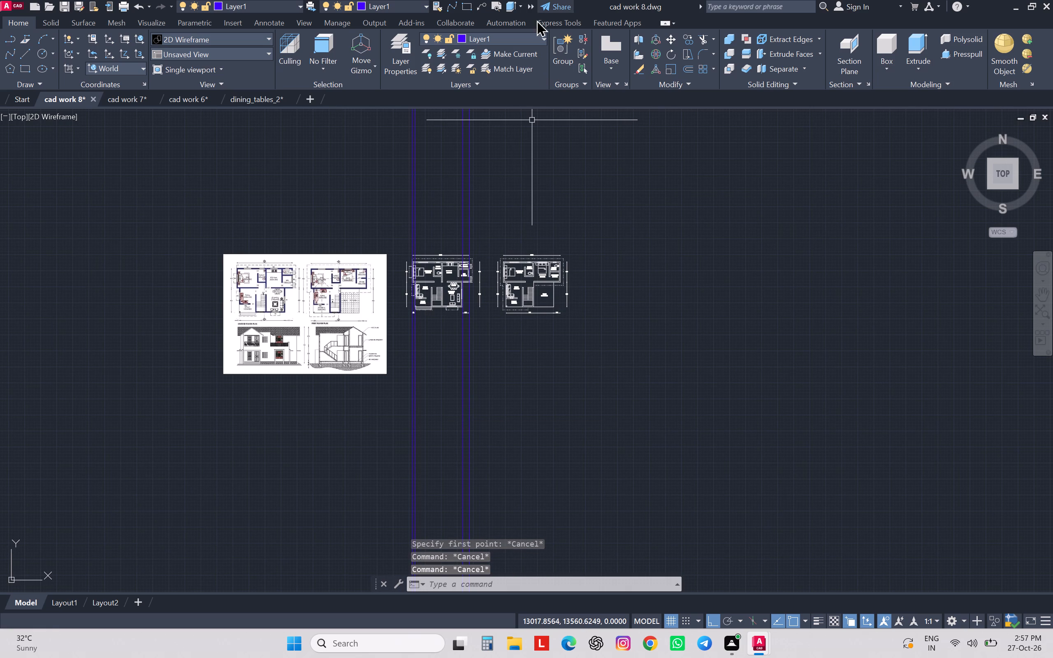
On layer 0, draw a horizontal base line about 2400 units long across the construction lines, well below the ground floor plan.
left_click(541, 36)
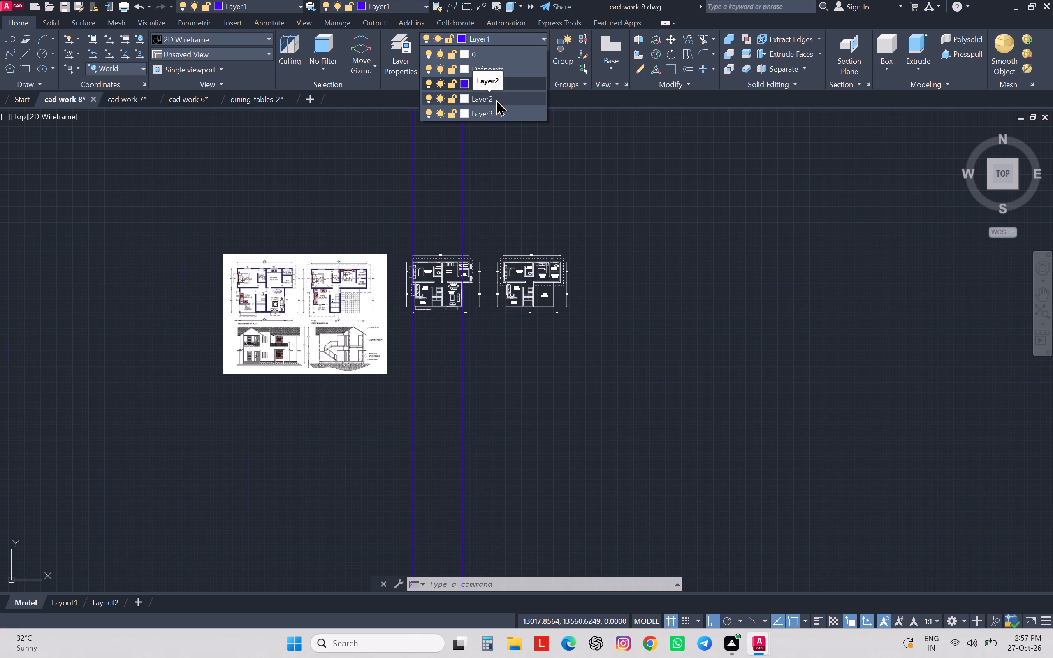
left_click(526, 53)
key("l")
key("Return")
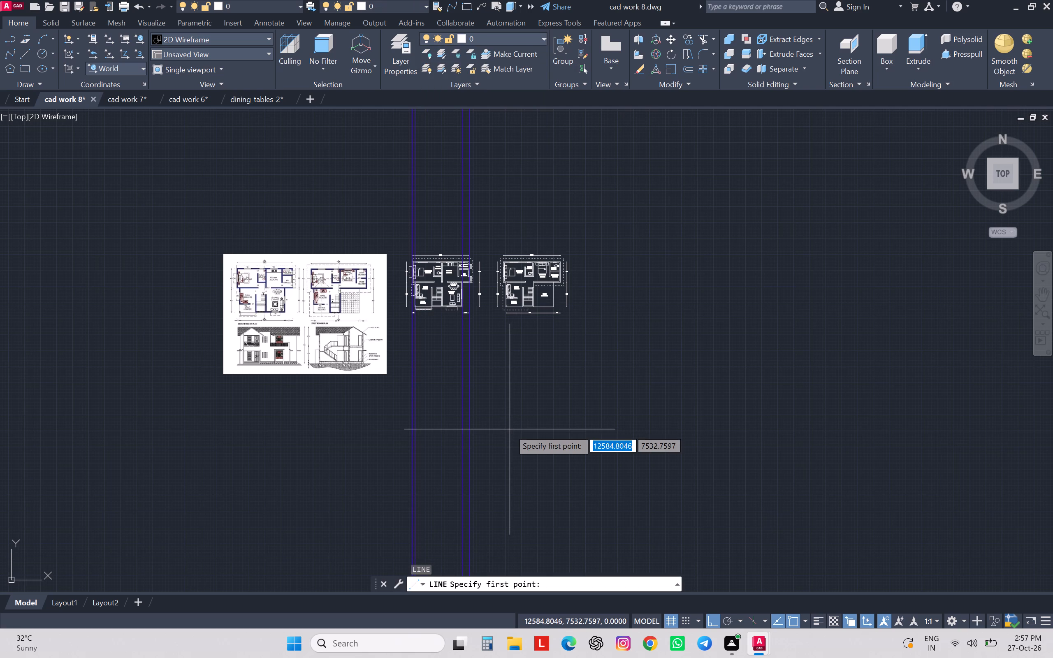
left_click(398, 428)
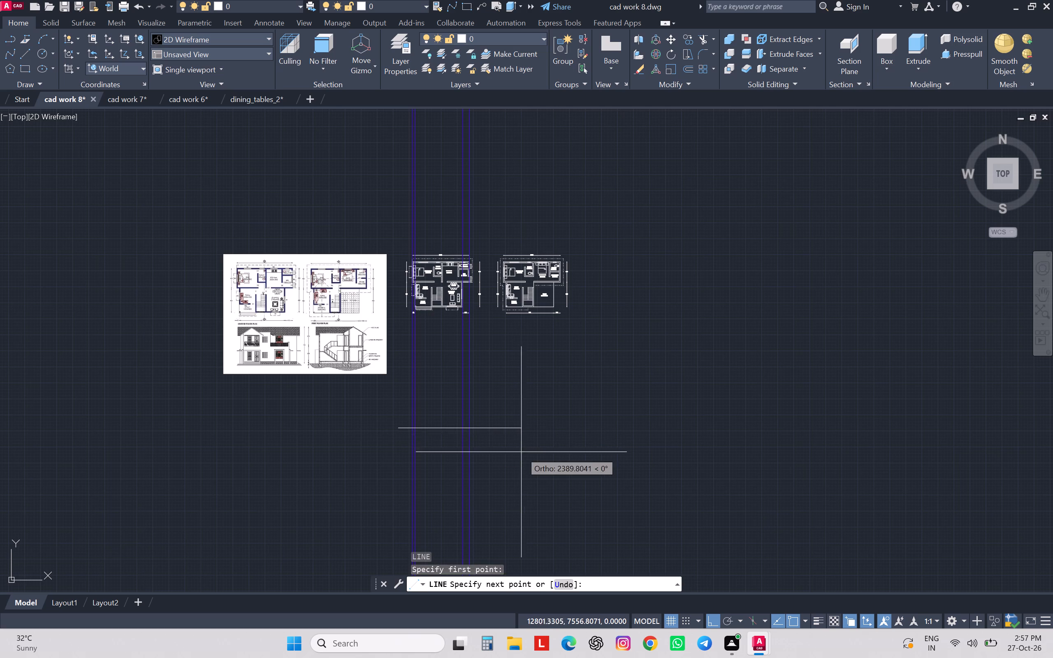
left_click(522, 473)
key("Escape")
key("Escape")
key("Escape")
key("Escape")
key("Escape")
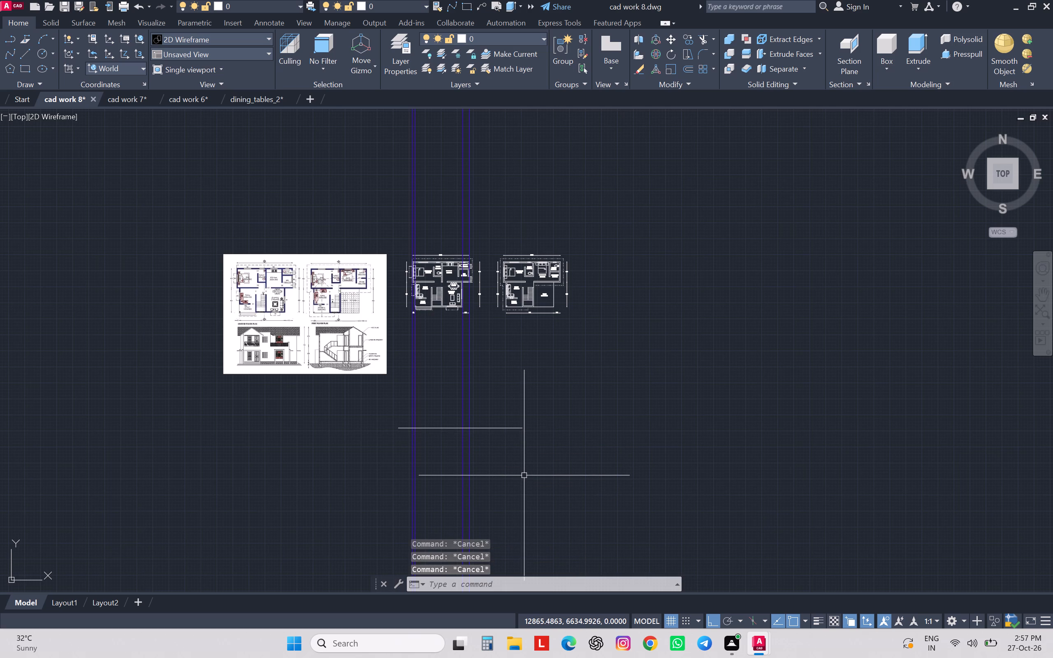
Examine the height dimensions and floor levels of the front elevation and section in the reference image.
scroll(483, 433, "up", 2)
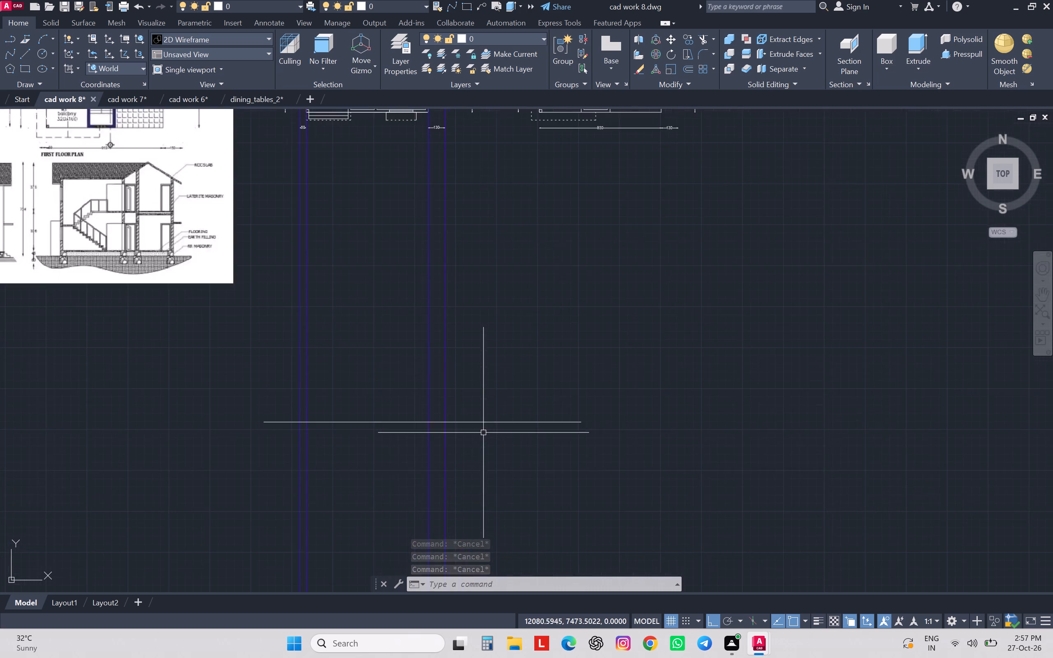
scroll(483, 433, "down", 1)
middle_click_drag(483, 433, 734, 461)
scroll(483, 433, "up", 1)
scroll(734, 461, "down", 1)
scroll(733, 461, "up", 1)
scroll(260, 301, "down", 1)
middle_click_drag(260, 301, 395, 359)
scroll(395, 359, "up", 1)
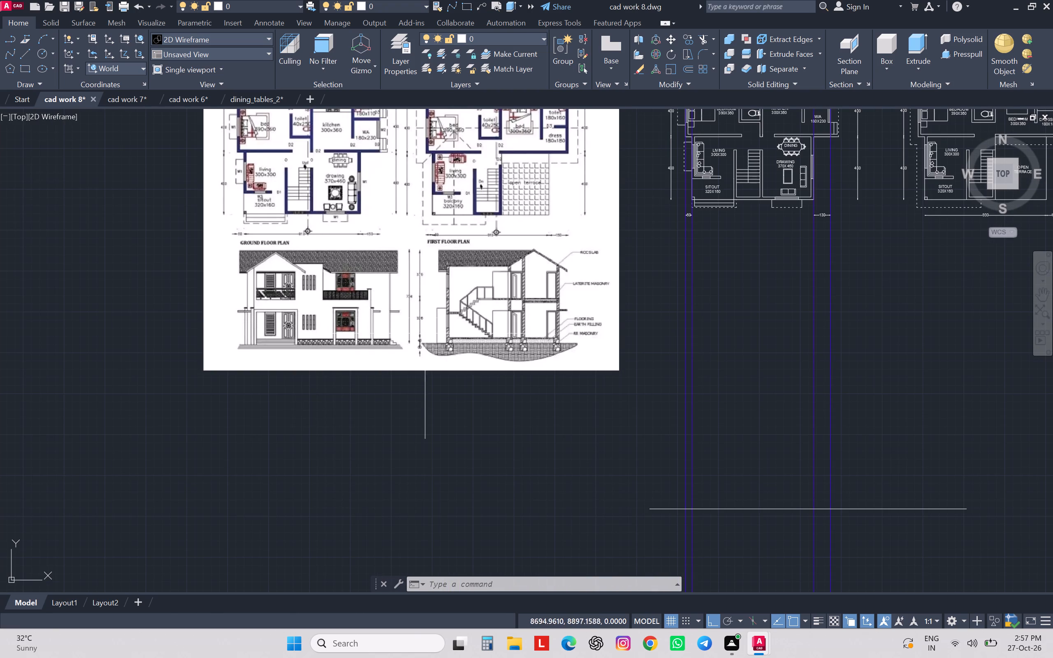
scroll(413, 299, "up", 3)
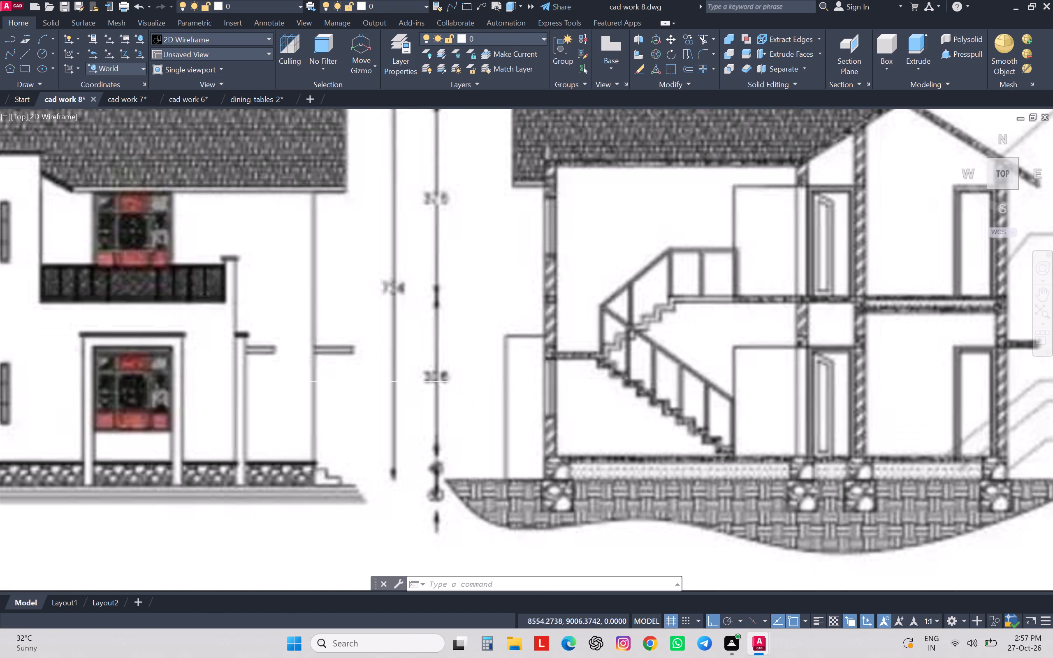
scroll(381, 380, "down", 1)
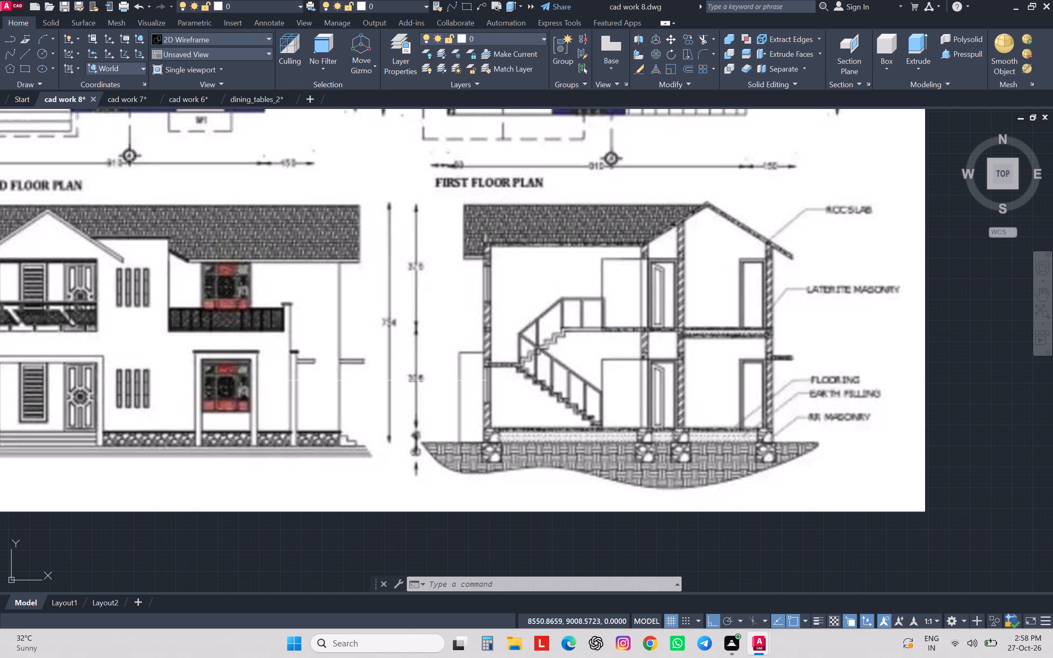
scroll(381, 380, "down", 1)
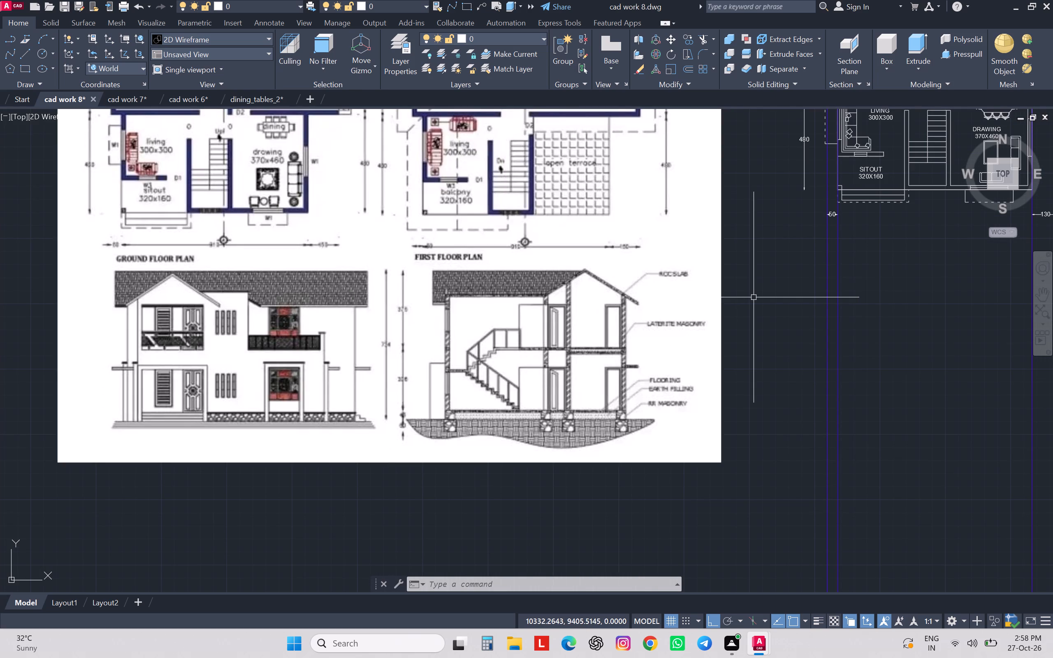
scroll(399, 372, "up", 1)
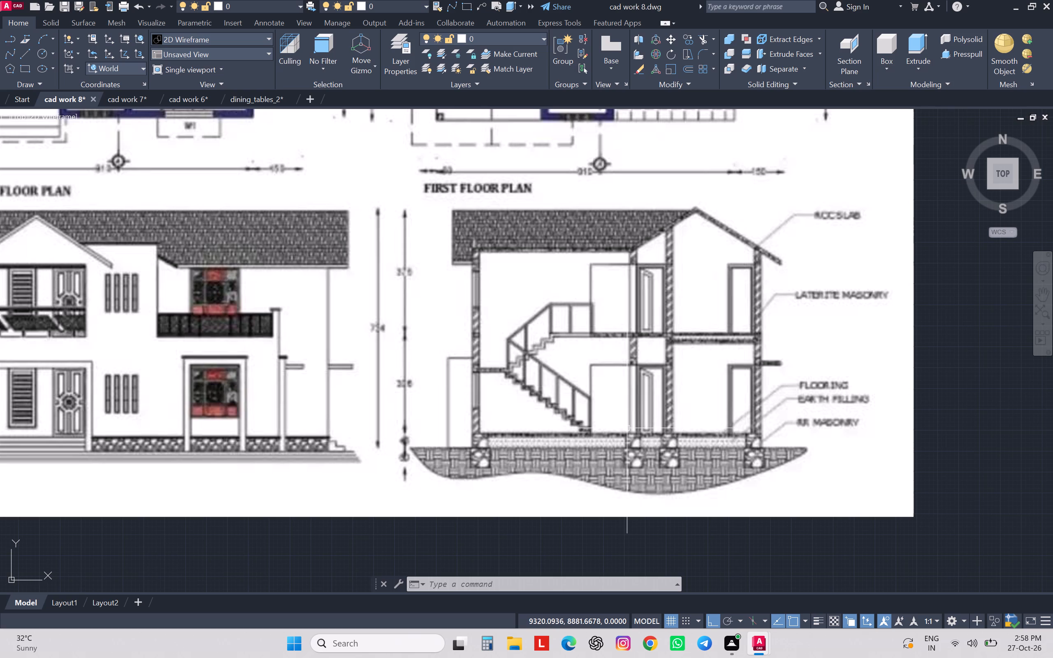
scroll(629, 401, "down", 2)
scroll(631, 376, "up", 1)
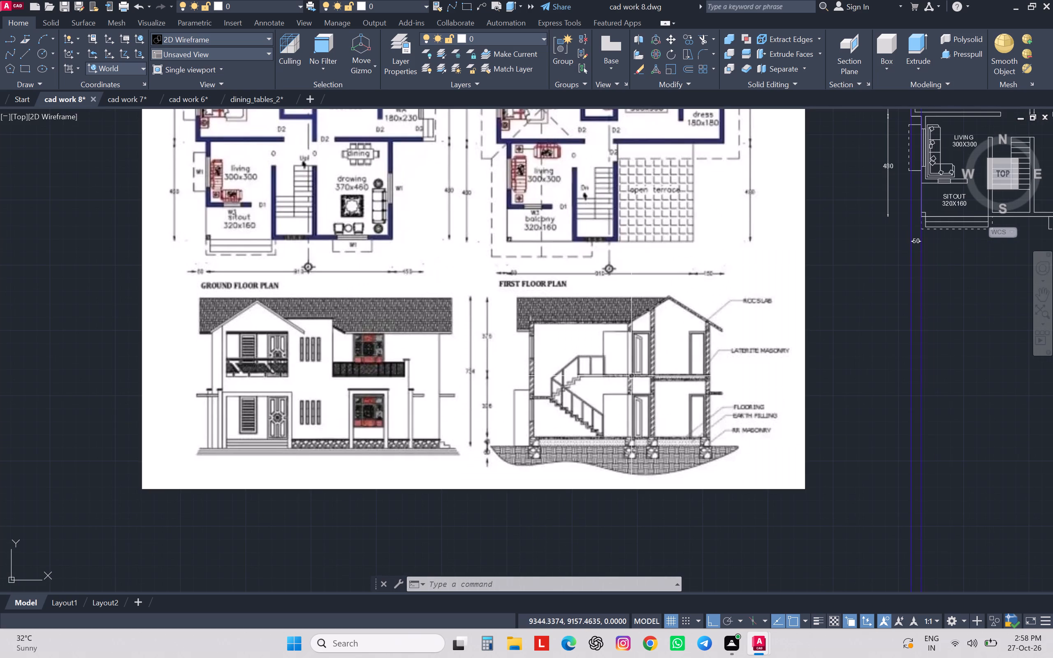
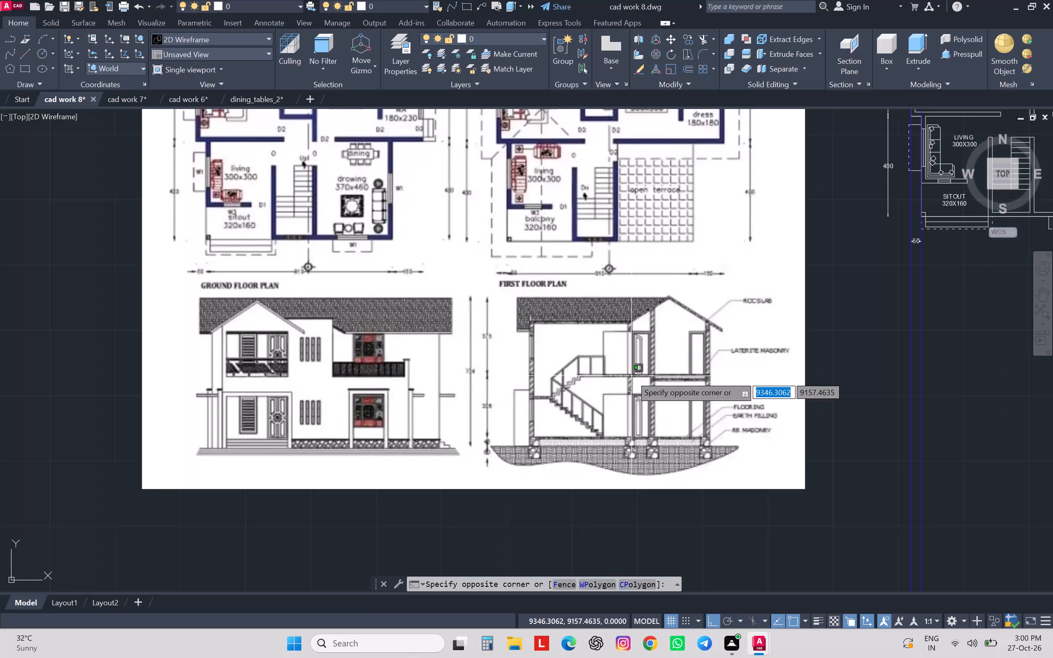
Cancel the pending selection in the drawing, switch to ChatGPT Classic and restart it.
key("Escape")
key("Escape")
key("Escape")
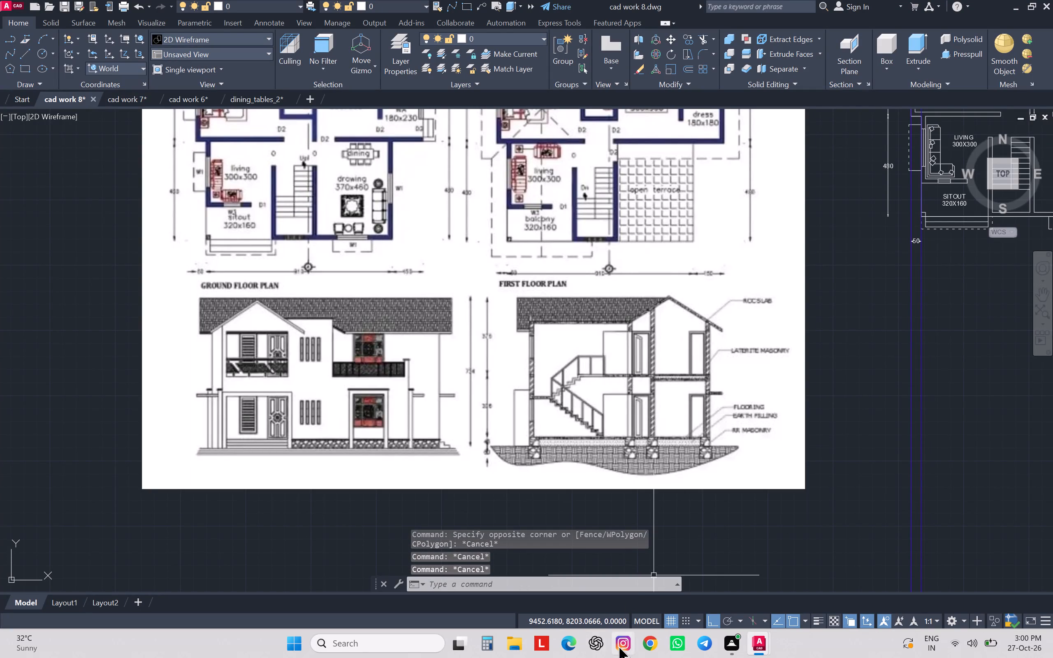
left_click(601, 651)
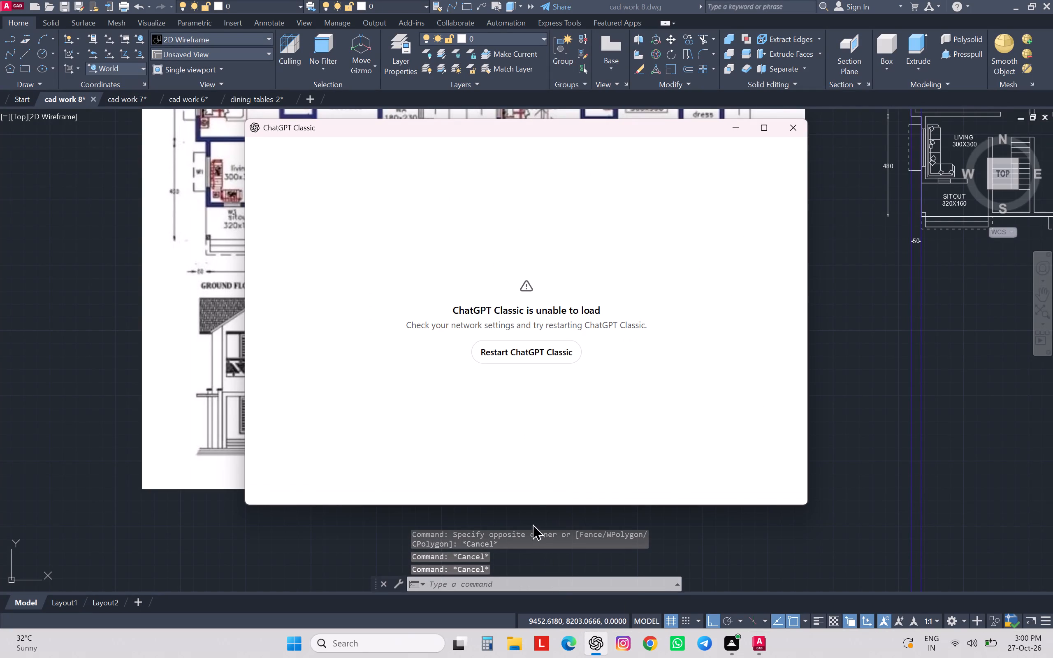
left_click(536, 356)
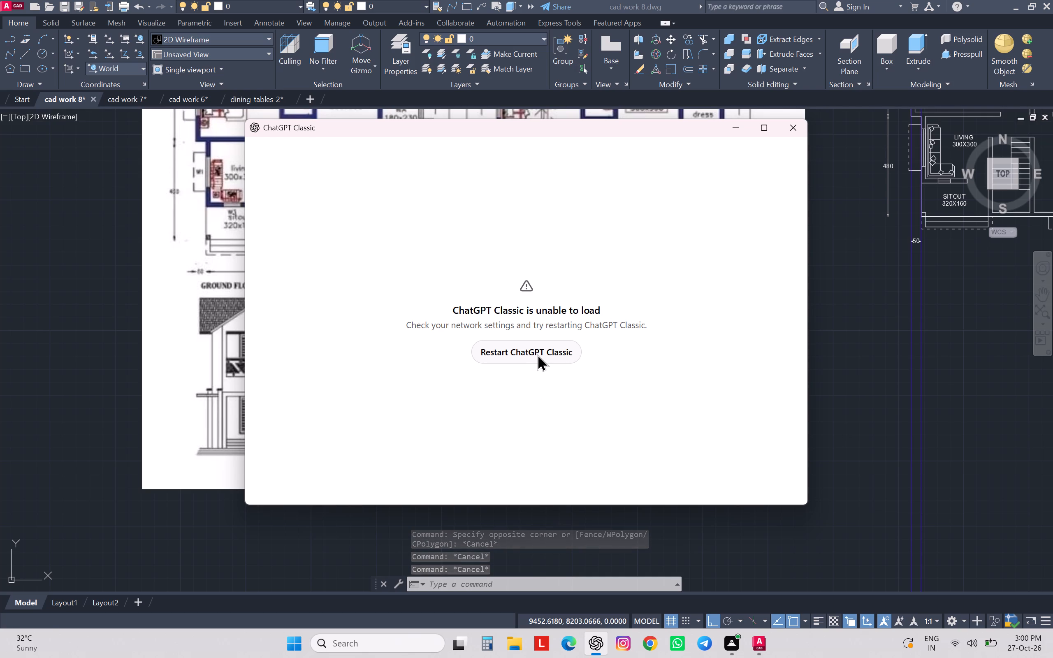
left_click(537, 354)
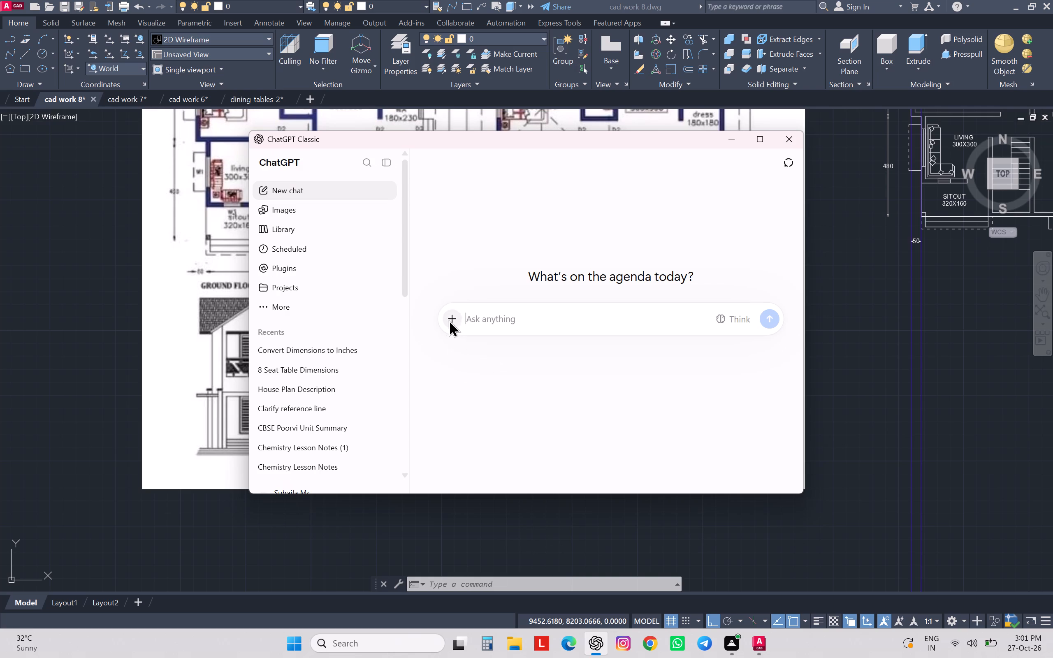
Attach the file "WhatsApp Image 2026-10-27 at 7.52.41 AM" from Downloads to a new chat, dismissing the upgrade offer.
left_click(449, 320)
left_click(449, 311)
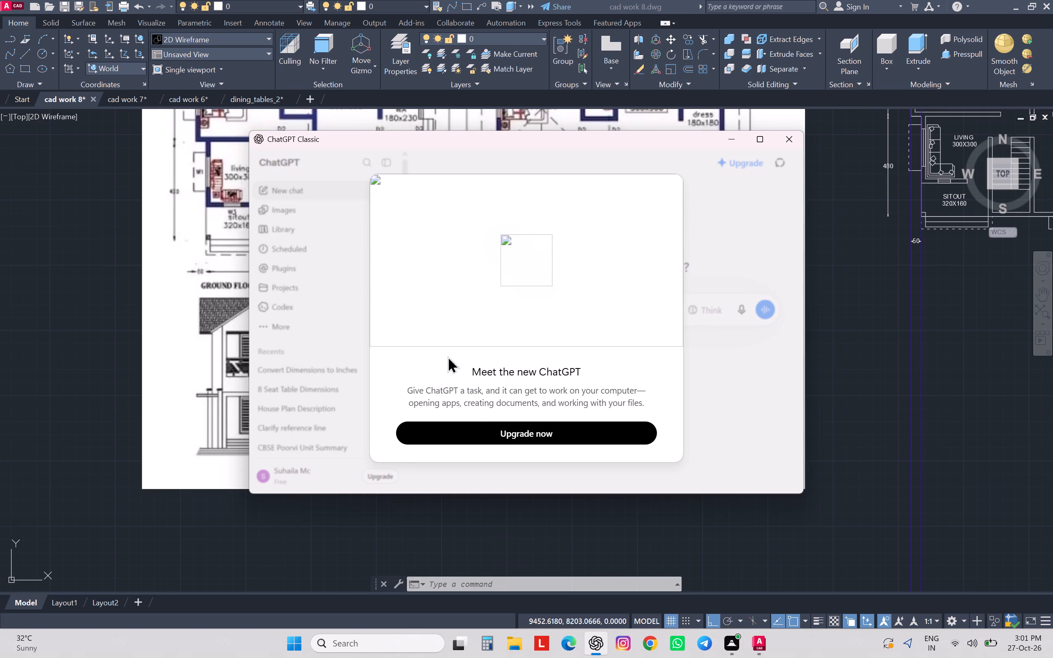
left_click(666, 190)
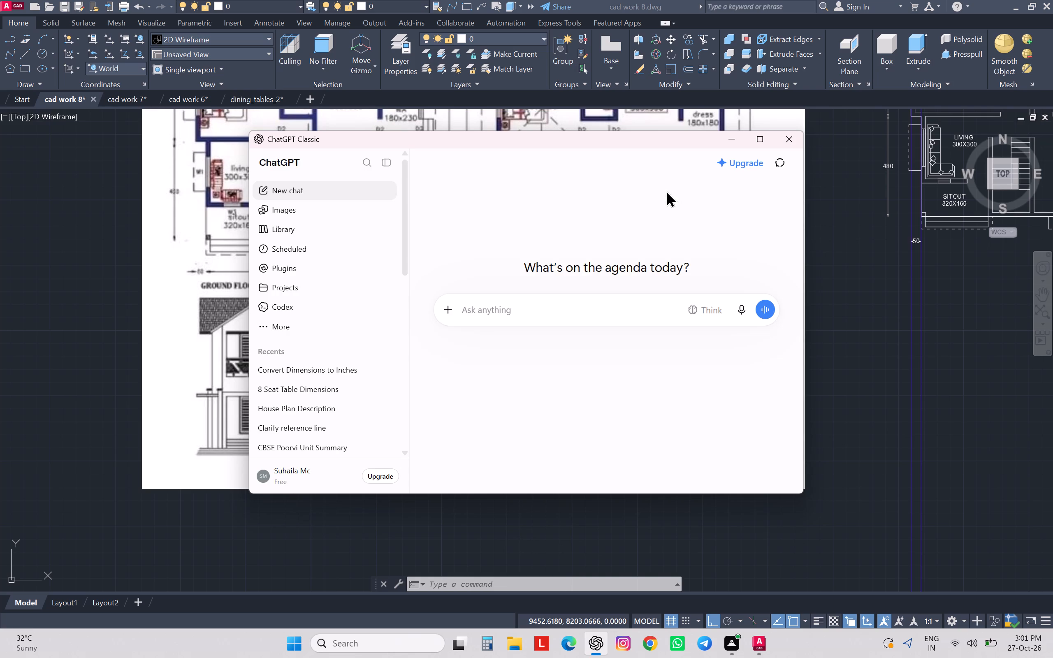
left_click(452, 307)
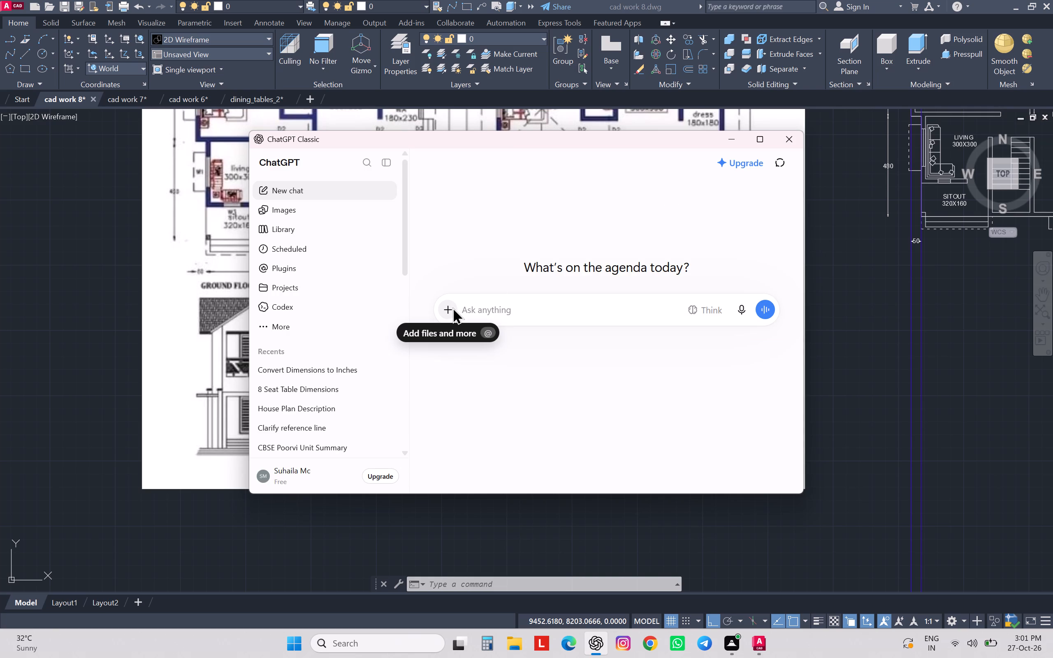
left_click(488, 346)
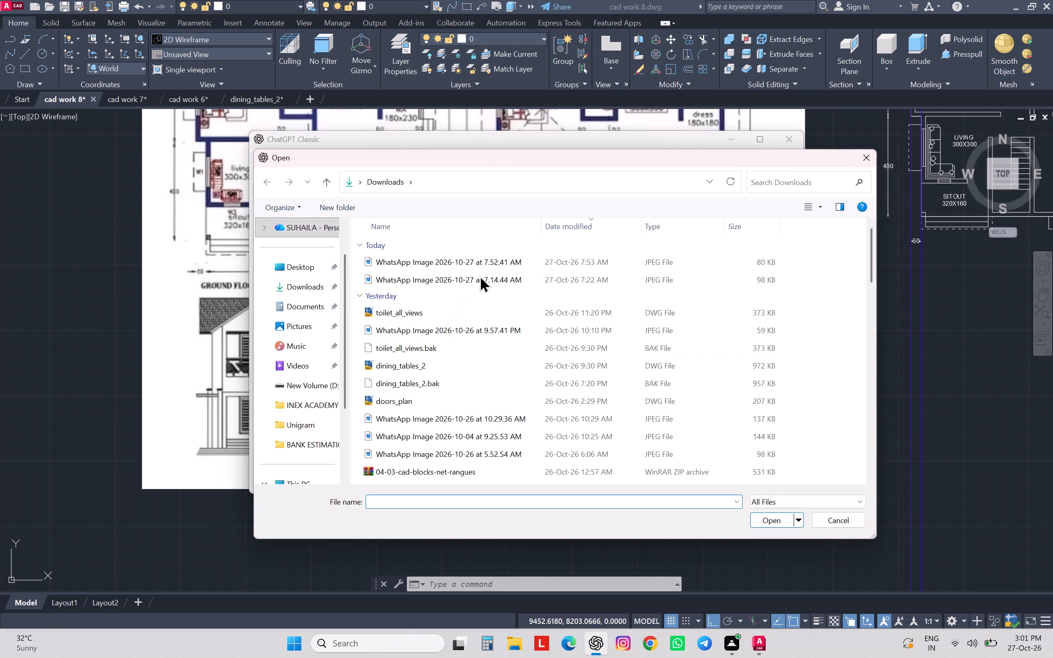
left_click(482, 265)
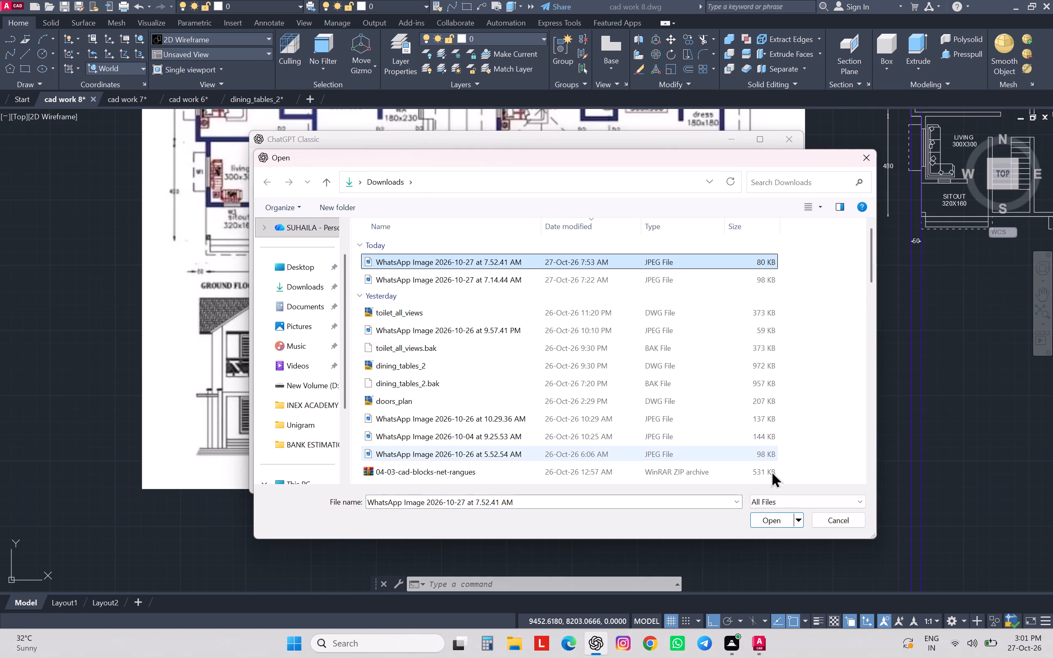
left_click(768, 512)
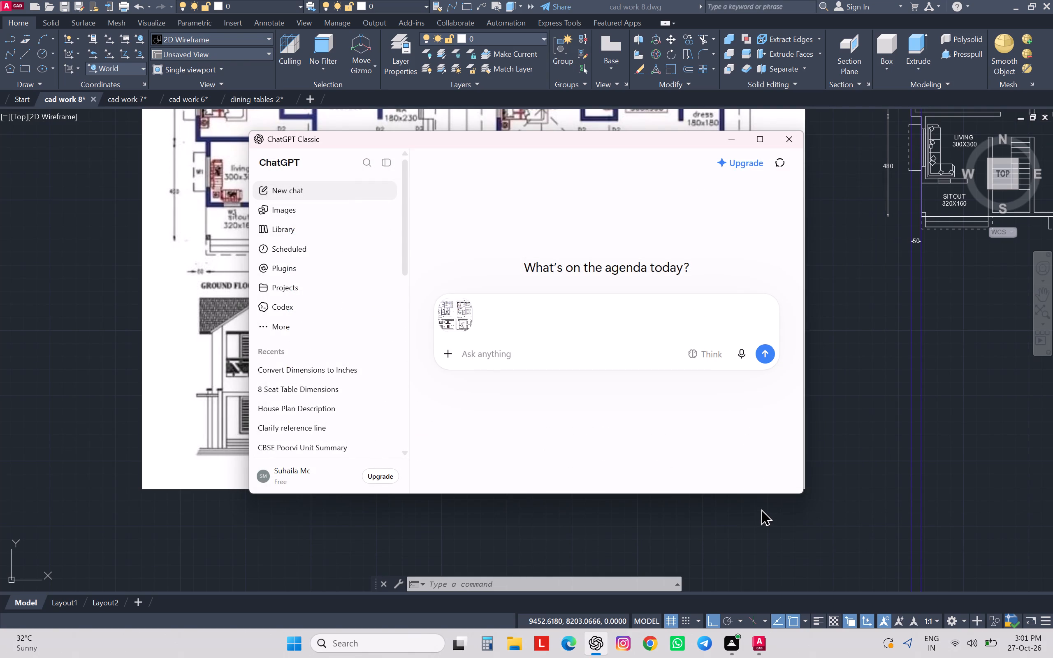
Send the request "CAN U IMPROVE THE QUALITY OF THIS IMAGE" with the attached house plan image.
type("CAN U IMPROVE THE")
key("space")
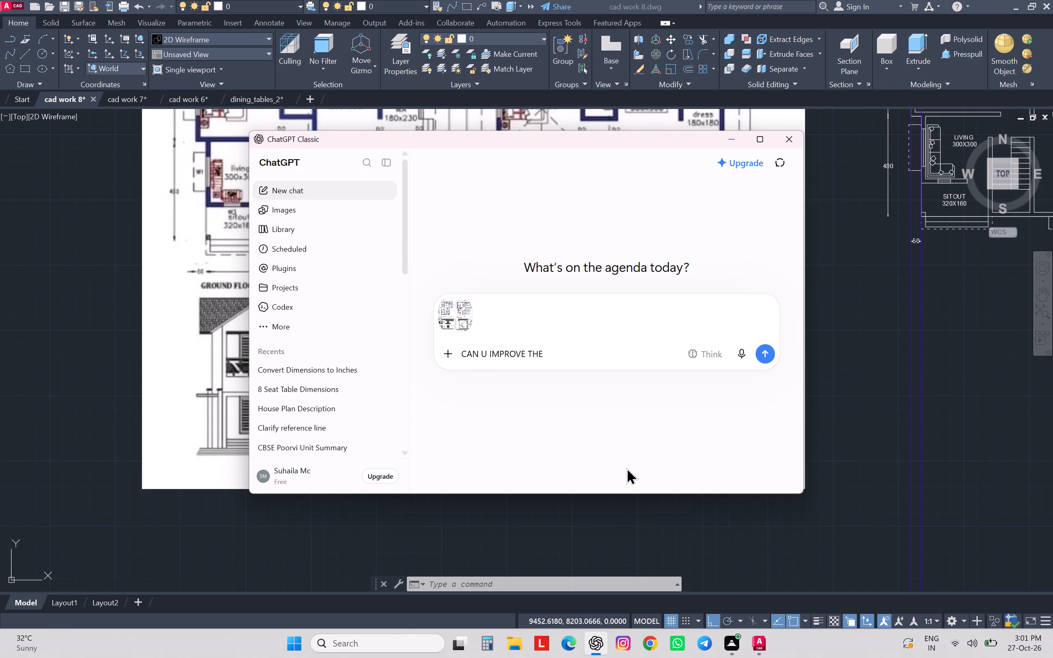
key("q")
type("UALIY")
key("BackSpace")
type("TY OF THIS IMA")
type("GE")
key("Return")
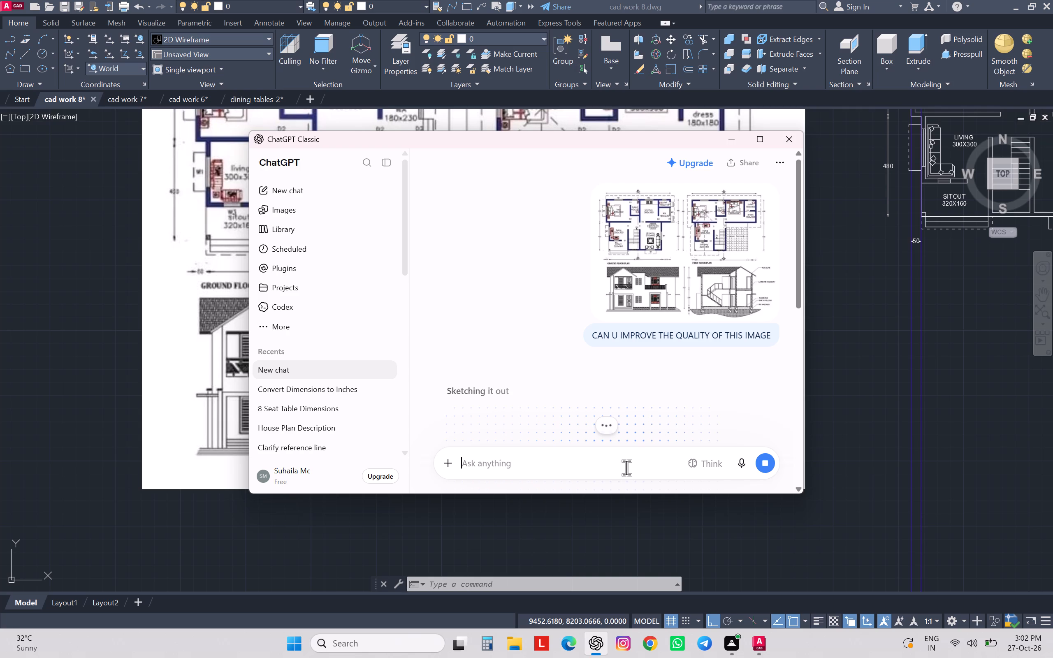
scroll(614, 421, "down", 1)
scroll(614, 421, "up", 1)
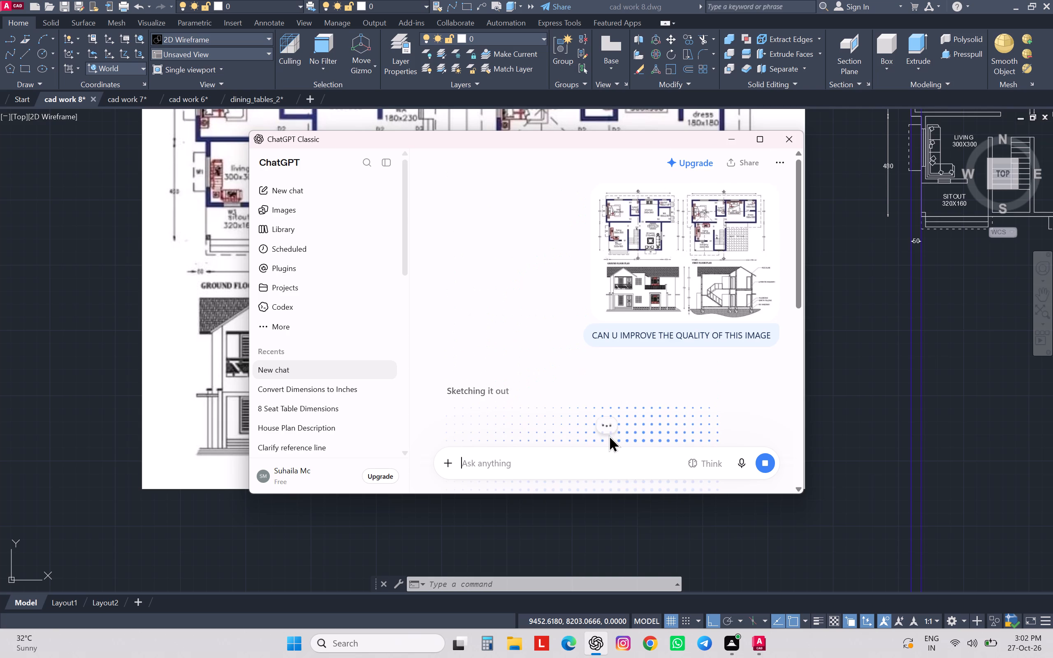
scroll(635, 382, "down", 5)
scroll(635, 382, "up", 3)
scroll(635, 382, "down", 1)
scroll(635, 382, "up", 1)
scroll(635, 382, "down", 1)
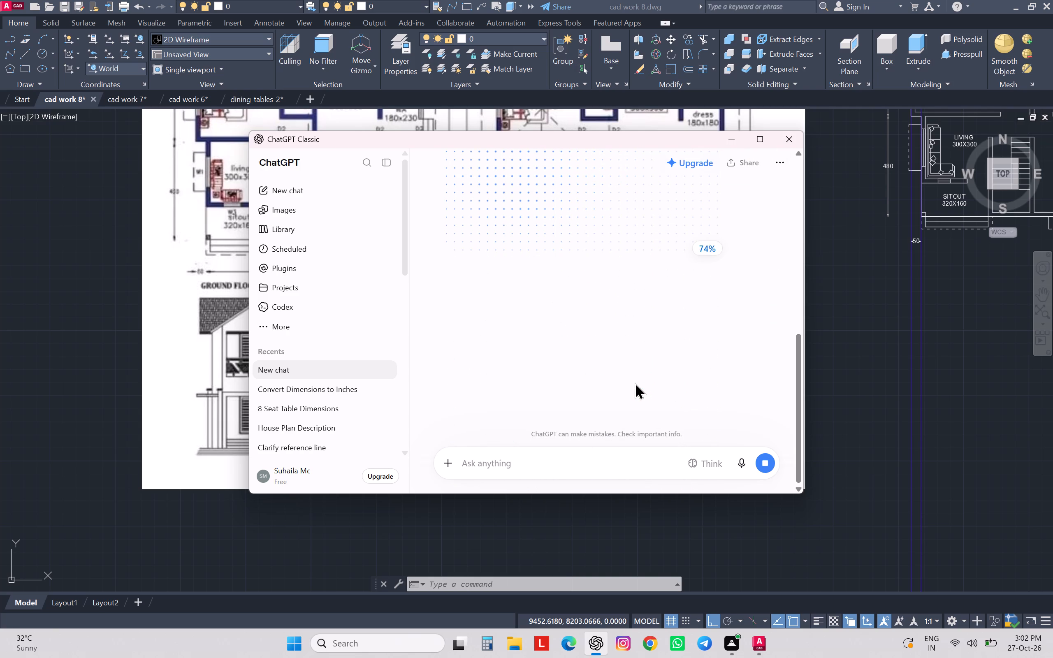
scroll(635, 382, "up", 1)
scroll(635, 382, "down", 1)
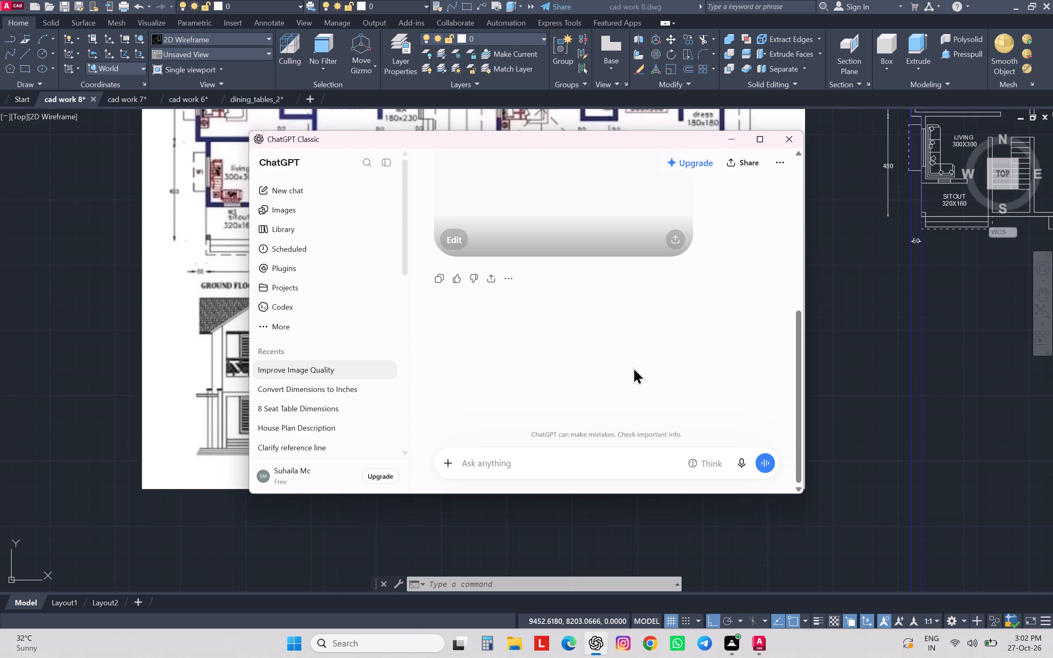
Examine the generated house blueprint sheet in the chat and in the enlarged image view, then return to the conversation.
scroll(657, 293, "down", 1)
scroll(657, 293, "up", 2)
scroll(657, 293, "down", 1)
scroll(657, 293, "up", 1)
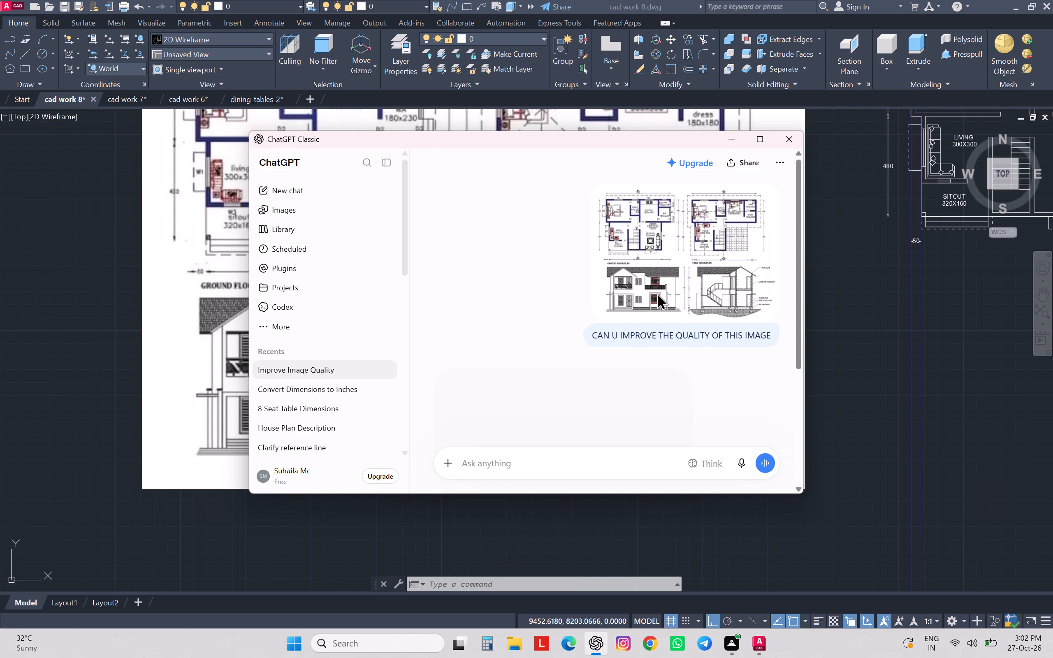
scroll(657, 293, "down", 1)
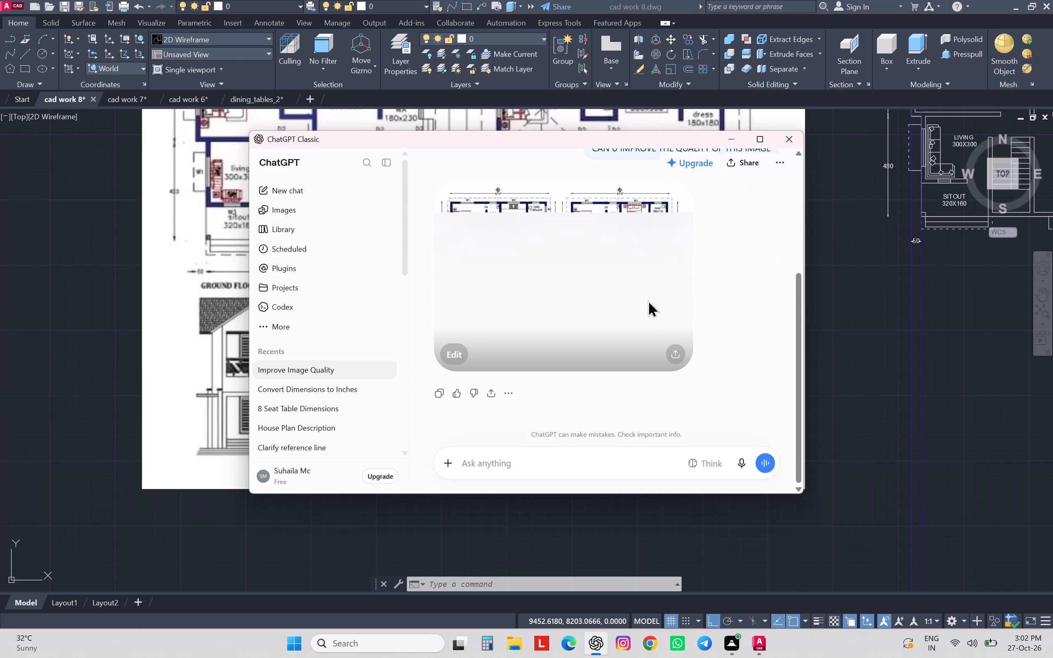
left_click(618, 313)
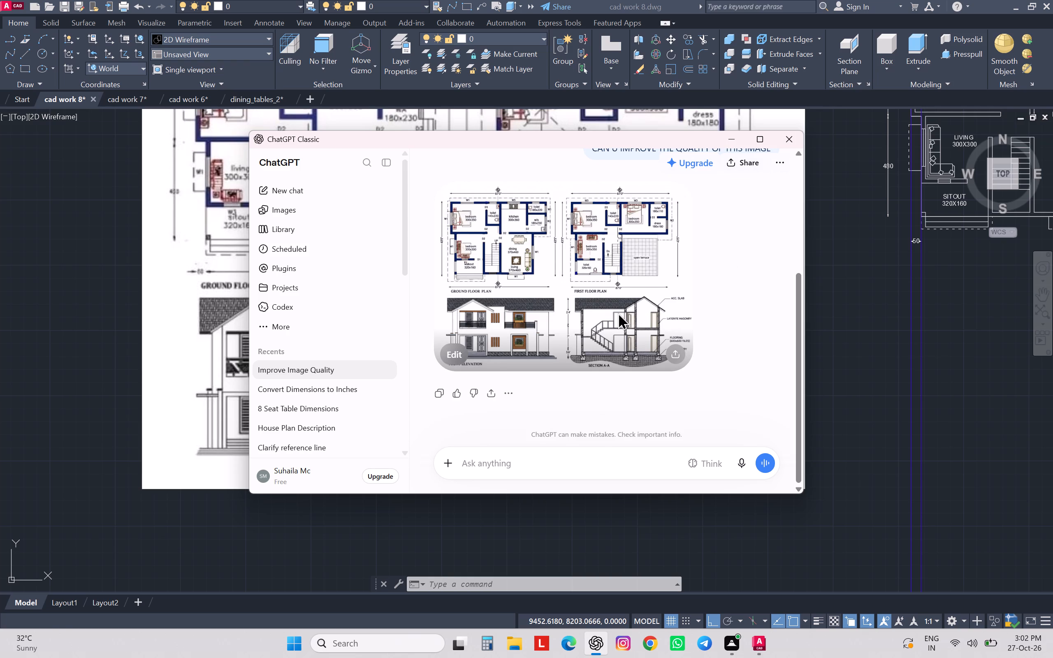
double_click(584, 331)
scroll(564, 371, "down", 1)
scroll(564, 371, "up", 6)
scroll(531, 383, "up", 1)
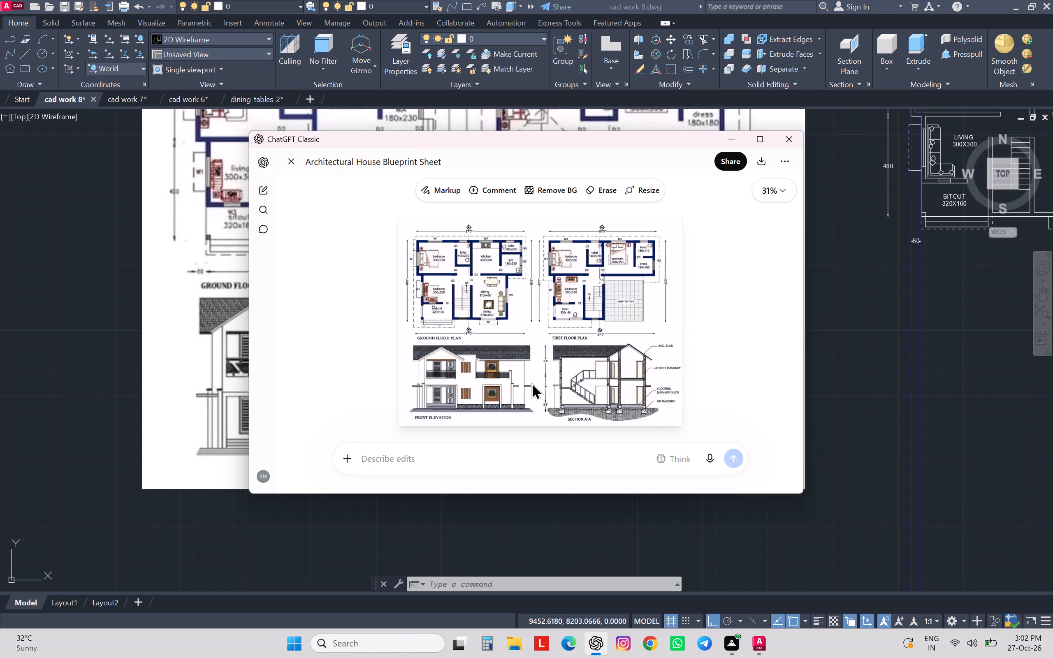
left_click_drag(533, 381, 573, 368)
scroll(553, 373, "up", 2)
scroll(553, 373, "down", 1)
scroll(553, 373, "up", 5)
scroll(553, 373, "down", 3)
scroll(552, 373, "up", 4)
left_click(734, 138)
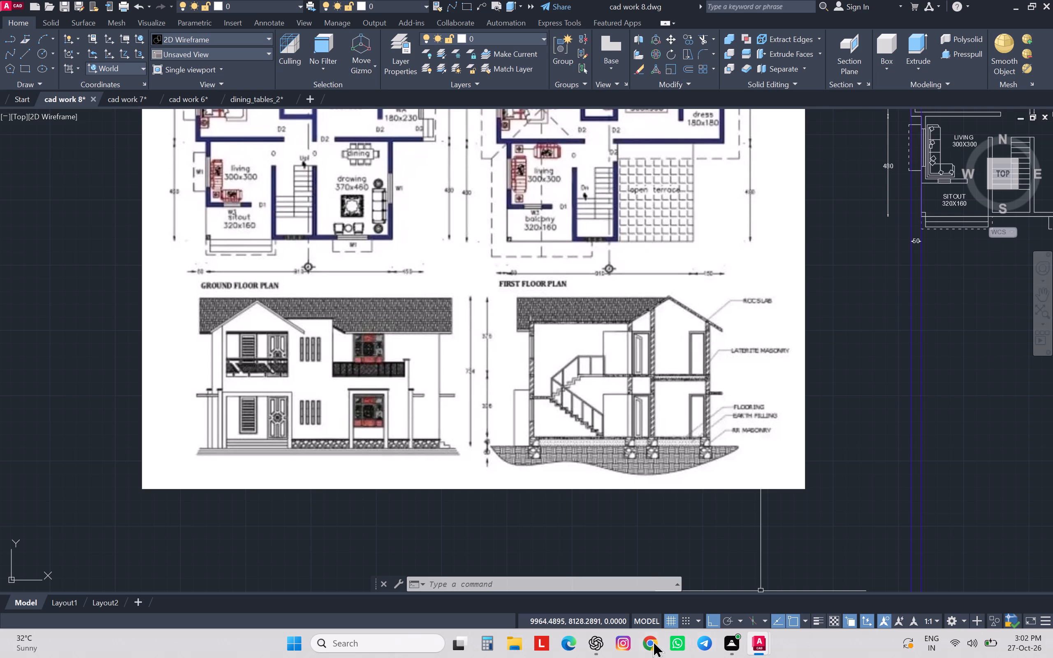
left_click(595, 596)
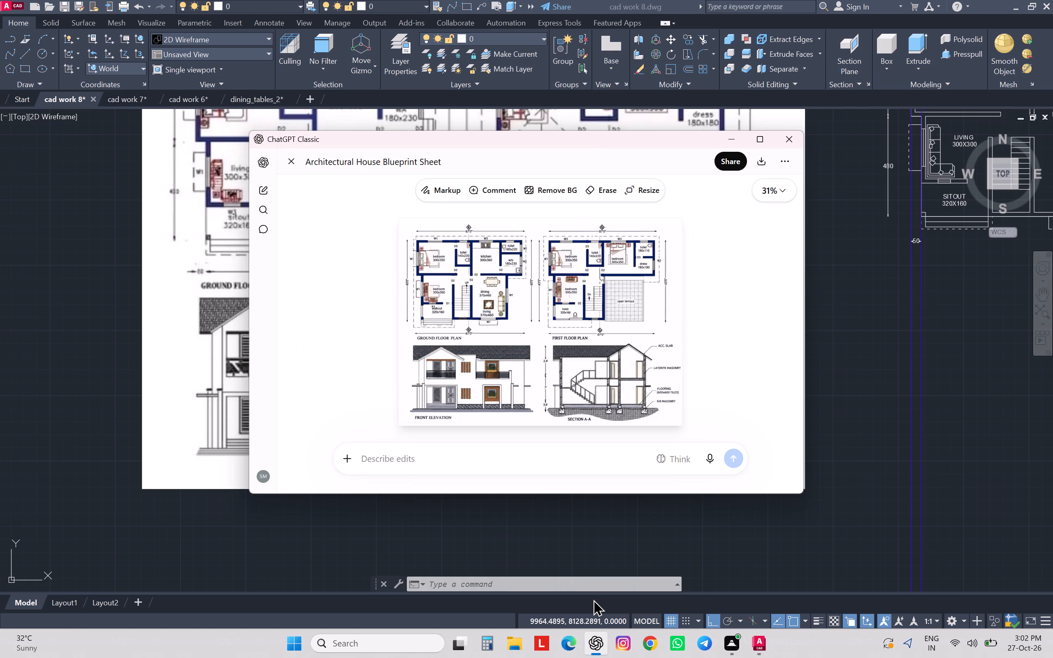
left_click(762, 328)
left_click(369, 255)
left_click(301, 166)
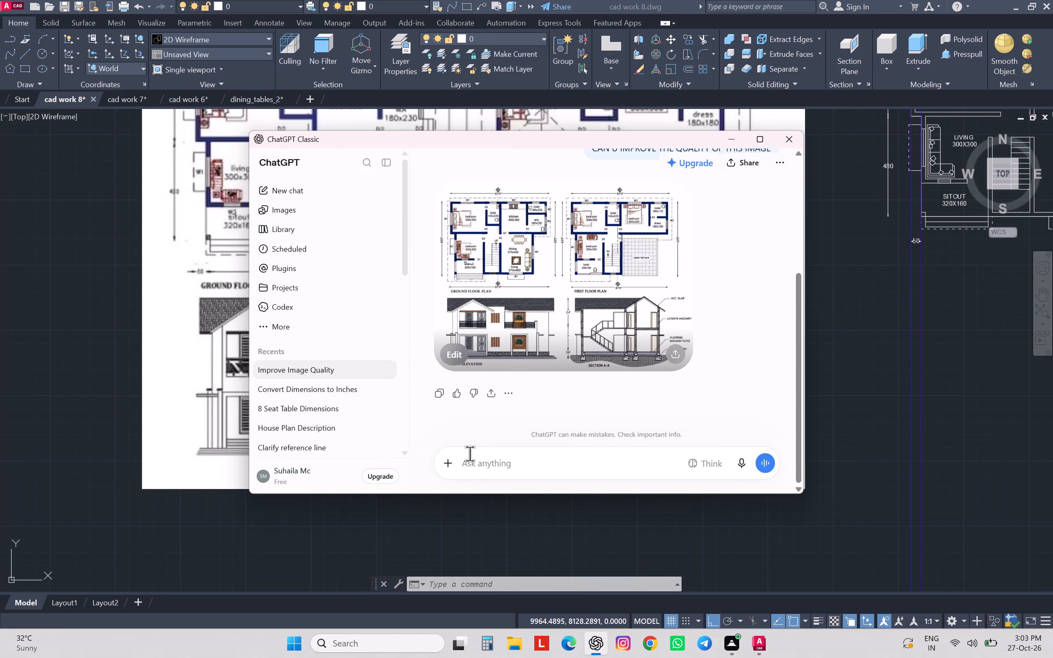
Send the follow-up request "the dimension should be clear in cm" in the same chat.
type("the")
key("space")
type("dimension")
key("space")
type("should be clear in cm")
key("Return")
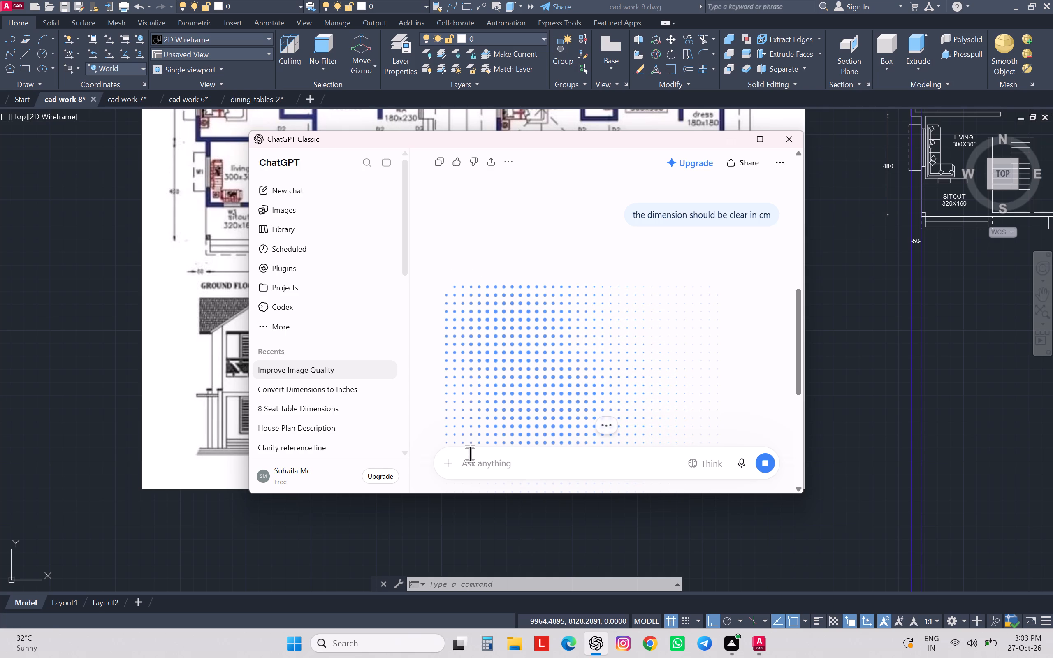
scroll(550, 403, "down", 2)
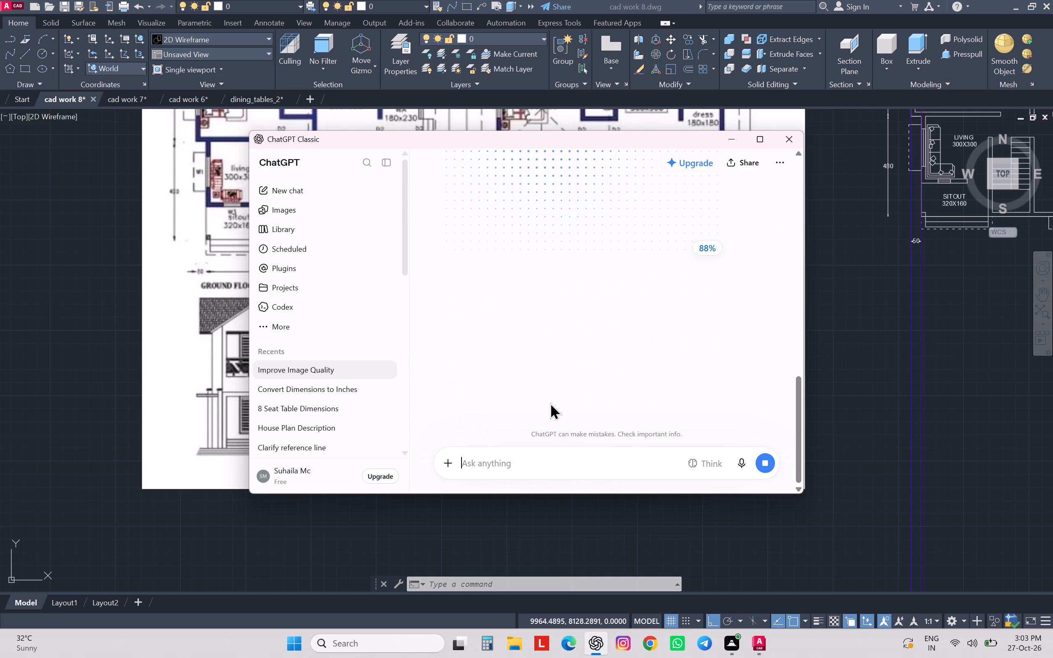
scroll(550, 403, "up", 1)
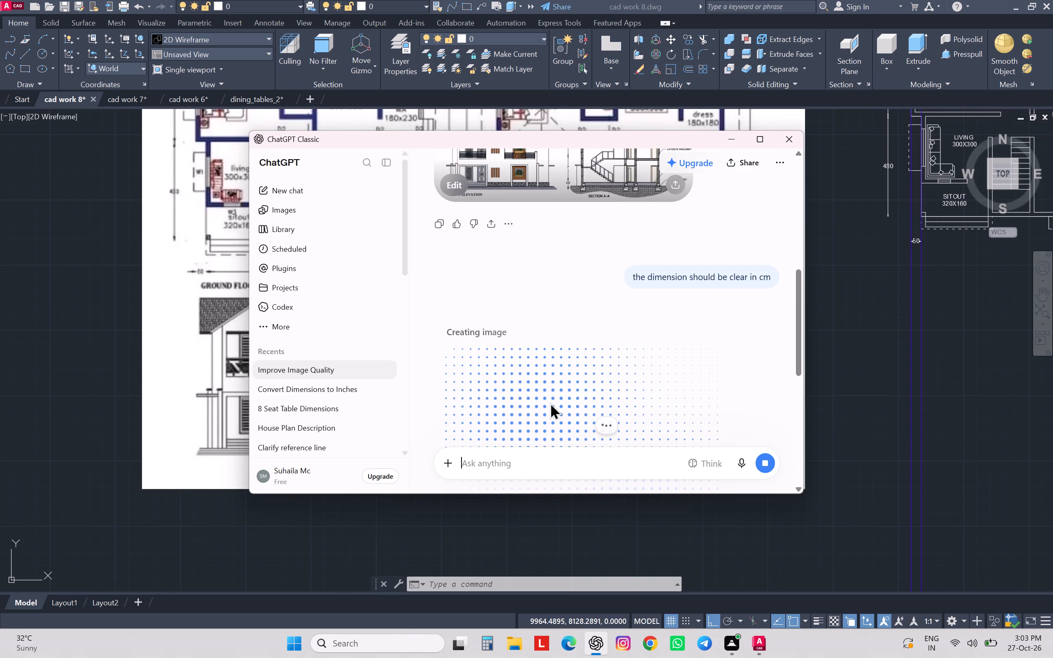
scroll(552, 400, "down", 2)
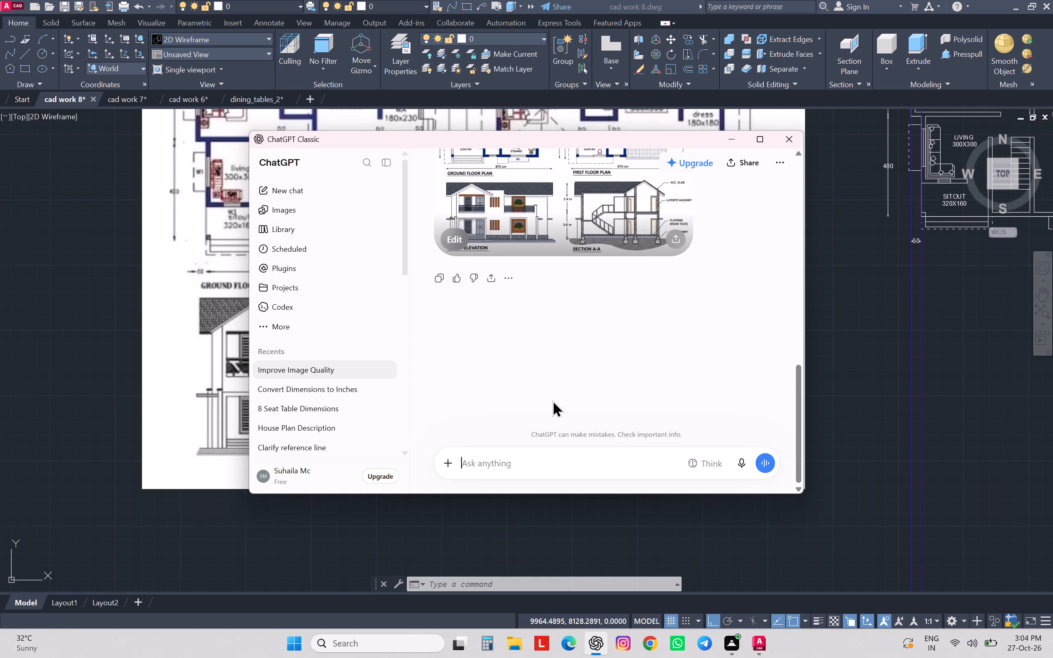
Download the generated house plan image as a PNG into the Downloads folder, then close the share window and put the chat away.
left_click(673, 238)
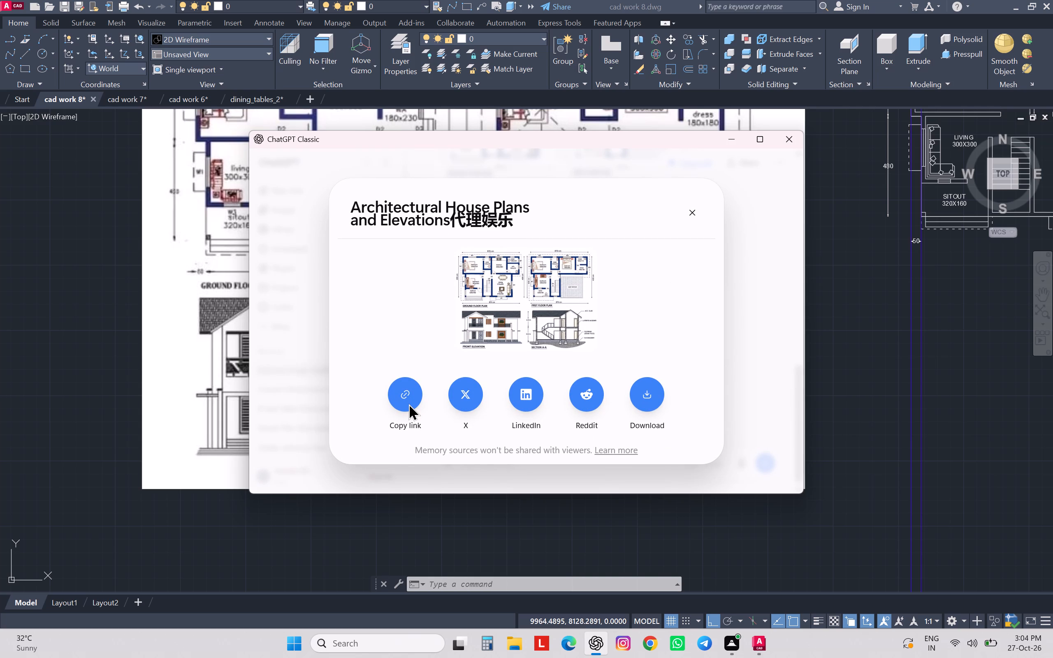
left_click(652, 403)
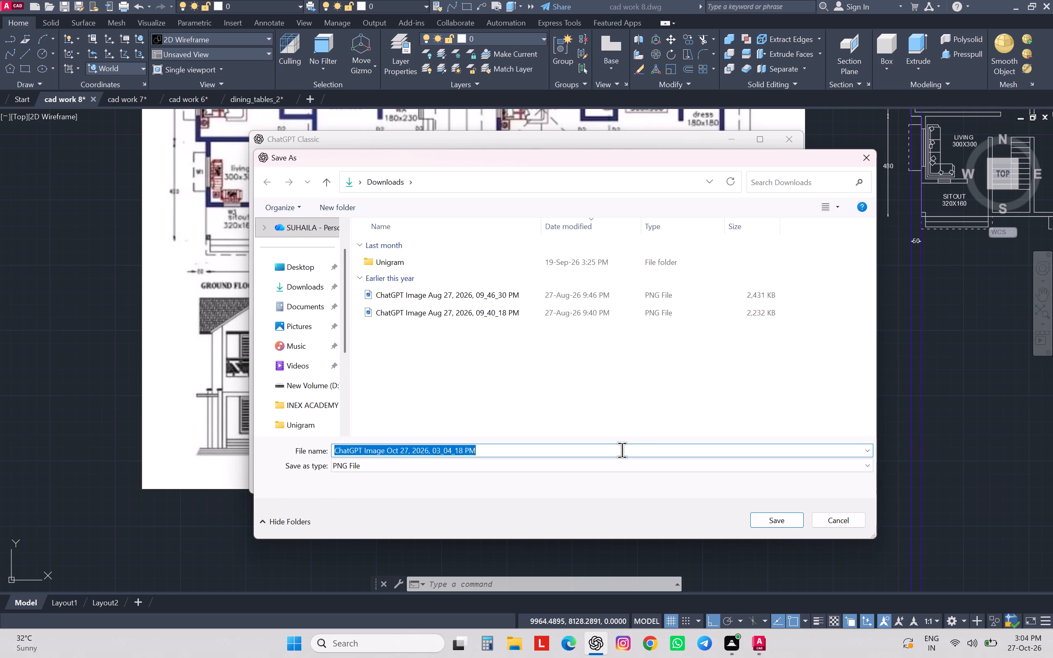
left_click(319, 309)
scroll(683, 375, "down", 1)
scroll(683, 375, "up", 1)
scroll(683, 375, "down", 1)
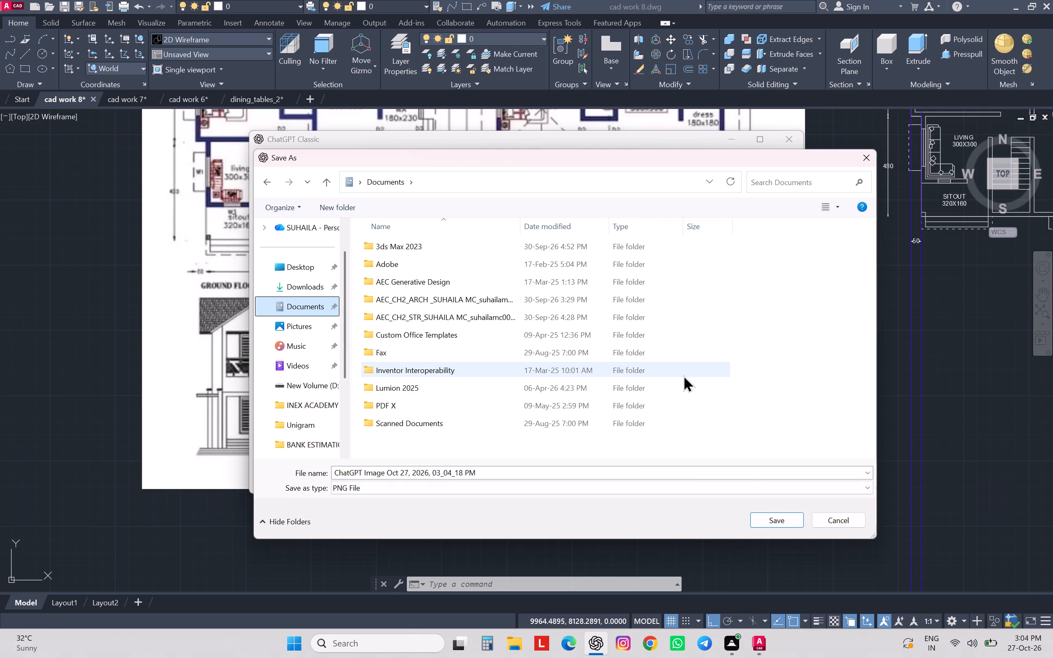
scroll(683, 375, "up", 4)
scroll(683, 375, "down", 1)
scroll(683, 375, "up", 1)
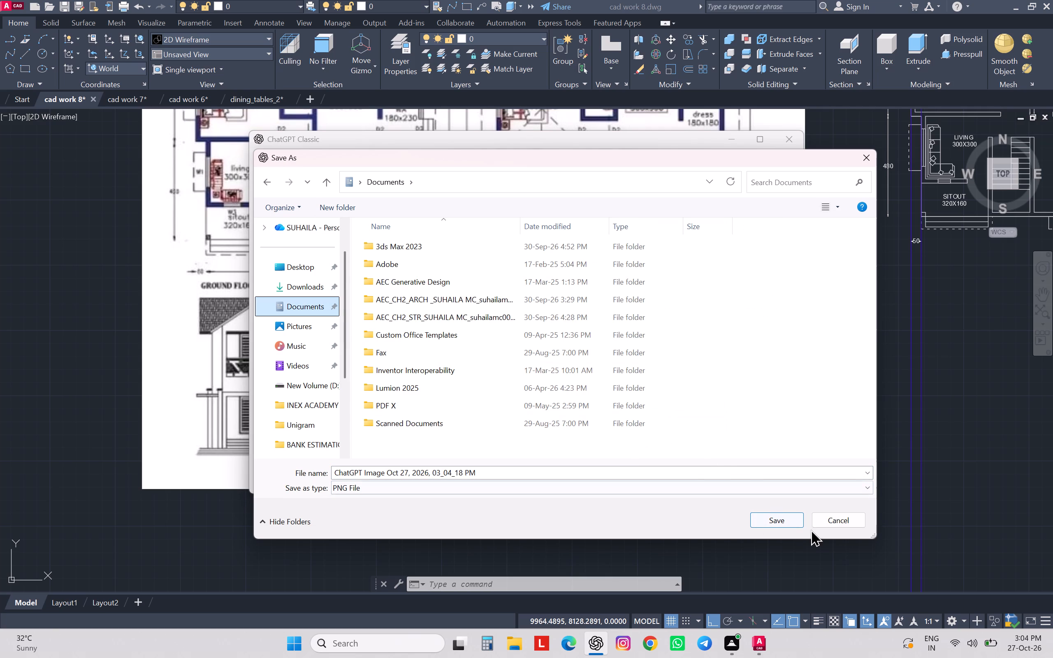
left_click(315, 285)
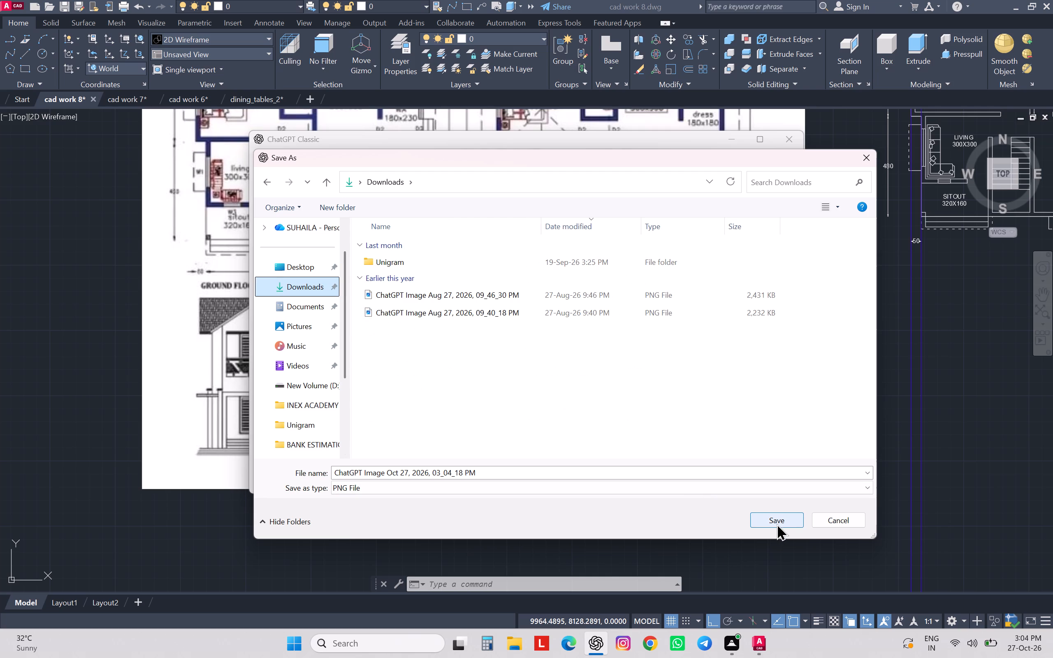
left_click(777, 524)
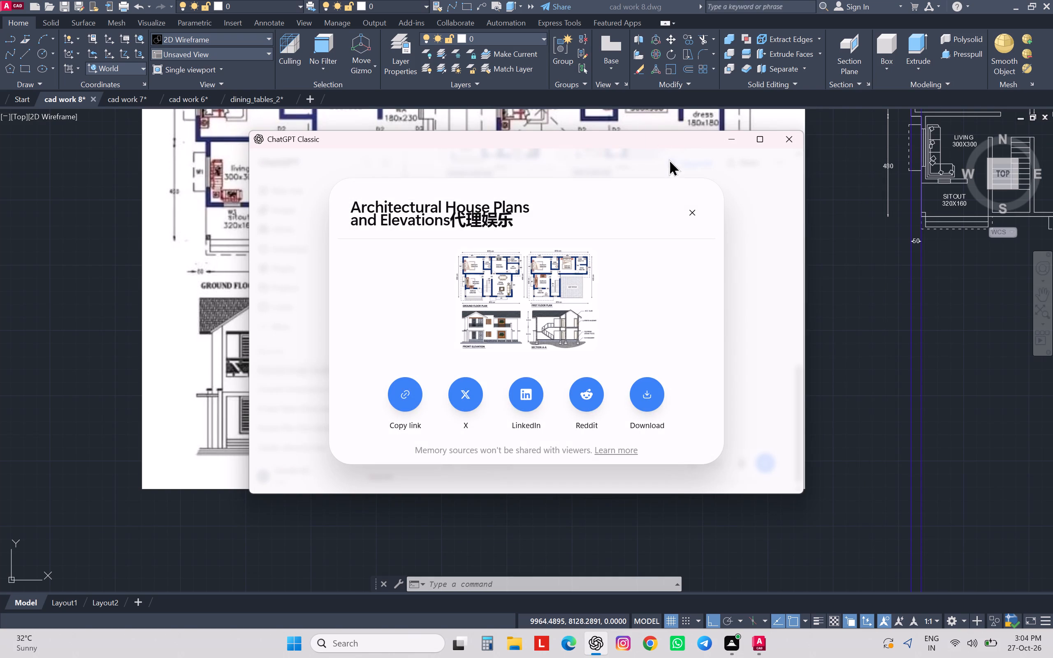
left_click(689, 215)
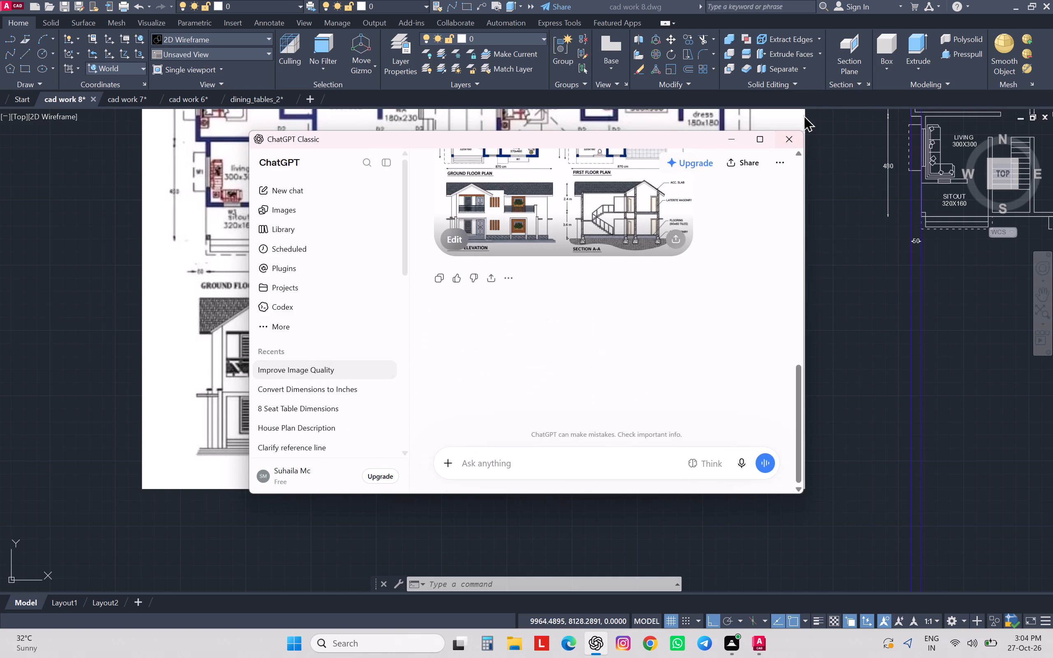
left_click(731, 141)
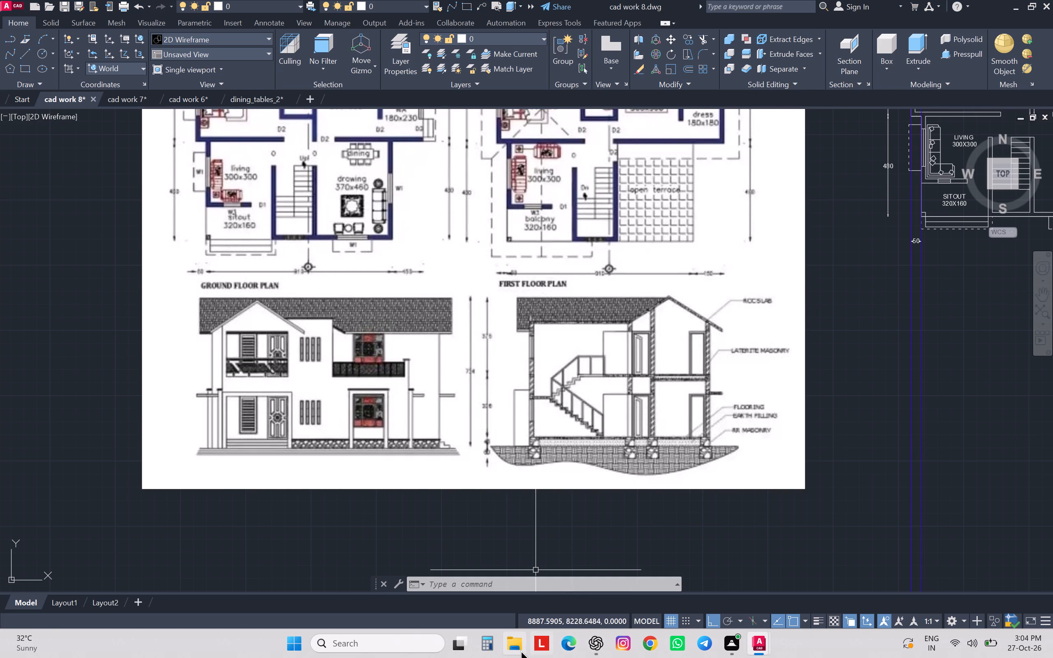
Open the newly downloaded ChatGPT image from the Downloads folder and examine the height dimensions beside Section A-A.
left_click(520, 650)
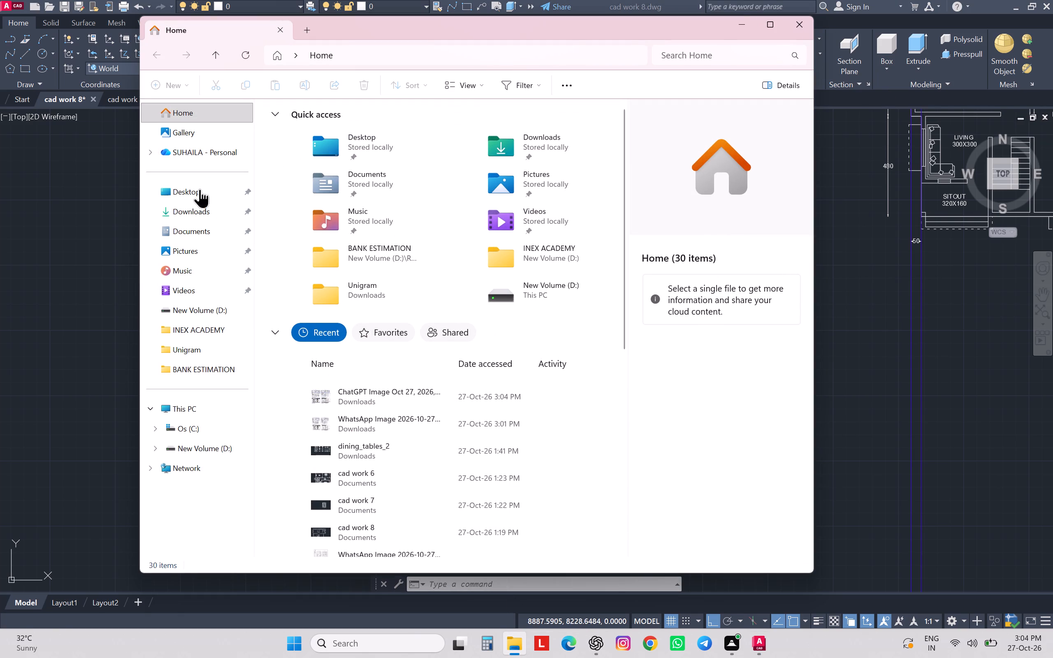
left_click_drag(197, 213, 198, 209)
left_click(207, 212)
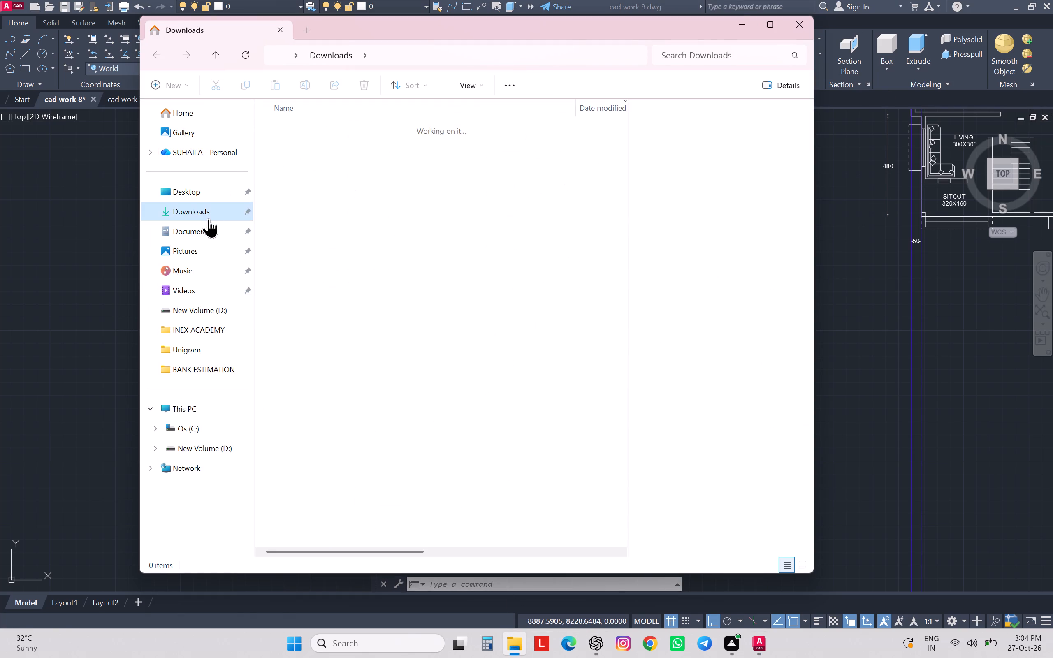
double_click(339, 149)
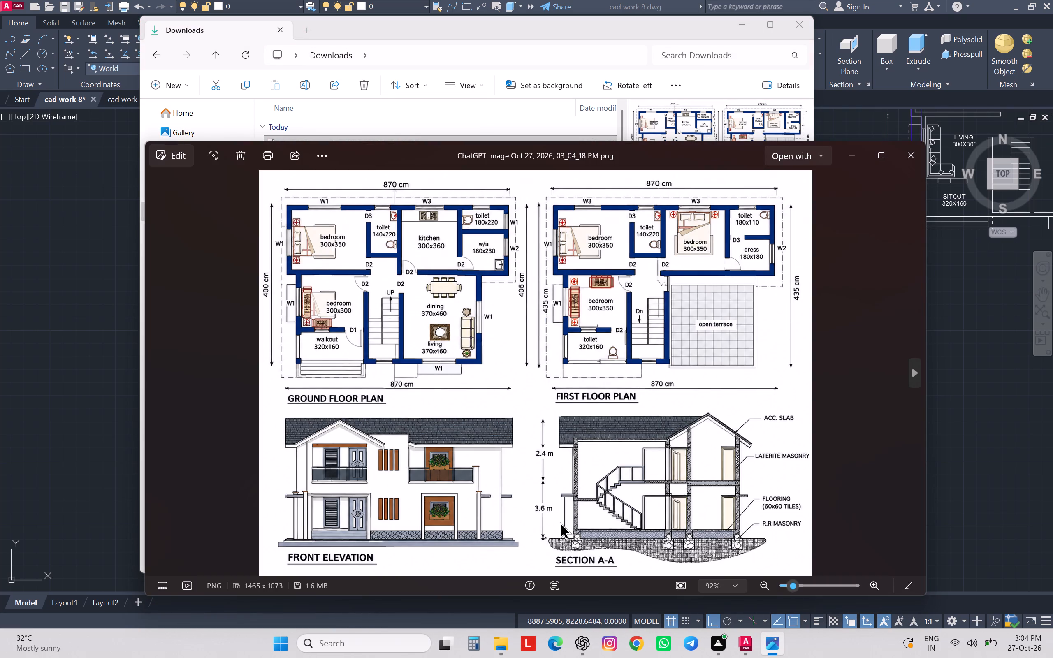
scroll(560, 522, "down", 4)
scroll(544, 524, "up", 2)
scroll(544, 524, "down", 2)
scroll(544, 524, "up", 5)
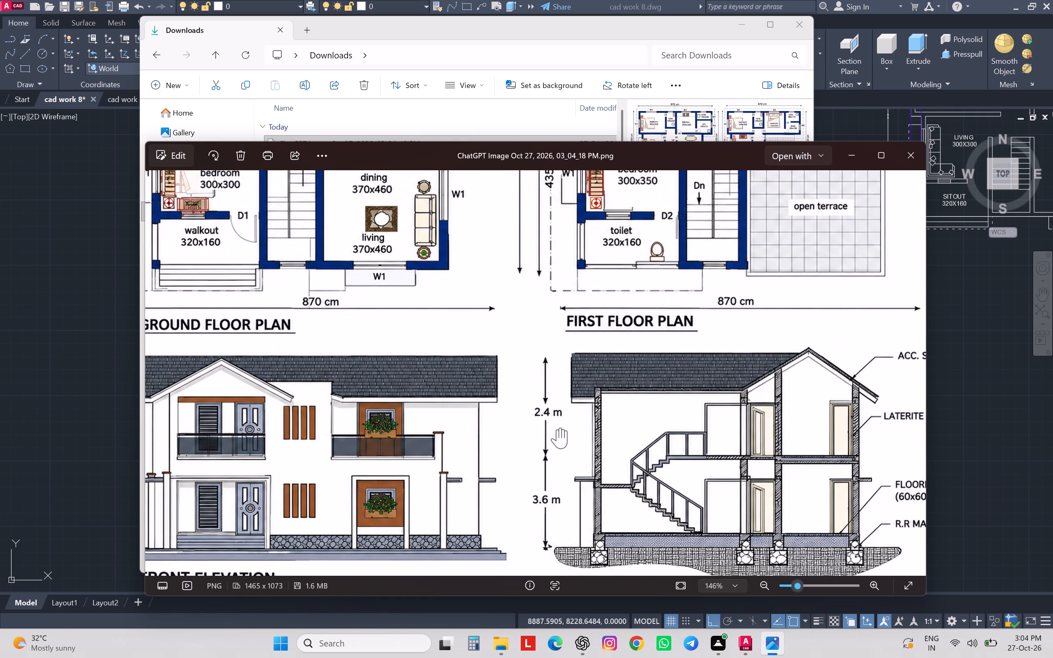
scroll(573, 417, "down", 4)
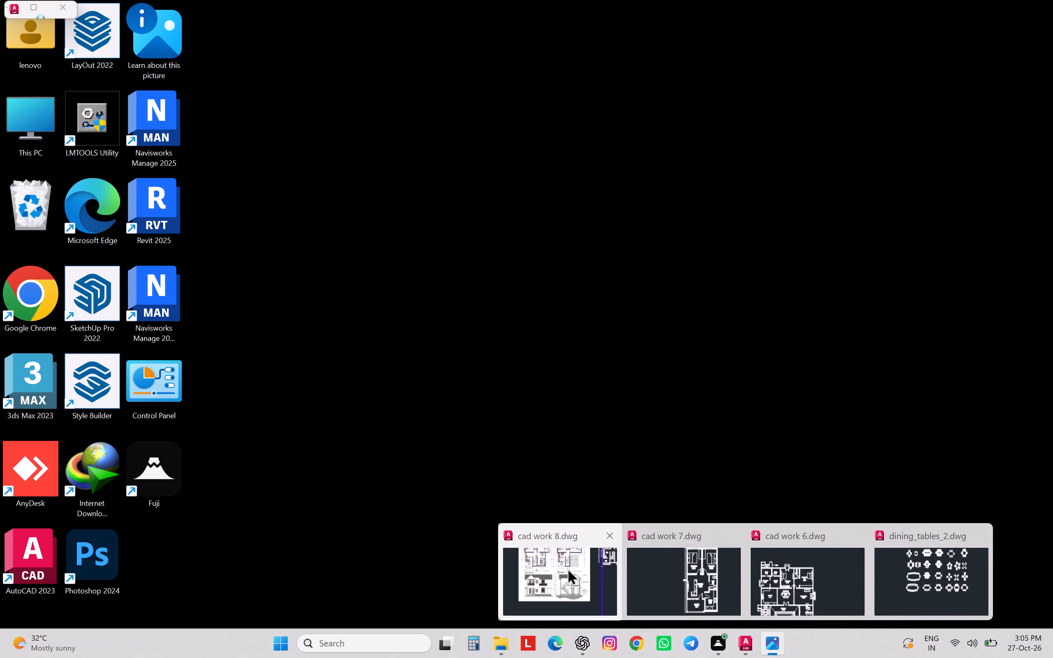
Return to the cad work 8 drawing and add the two storey heights, 360 + 240, in Calculator.
left_click(567, 568)
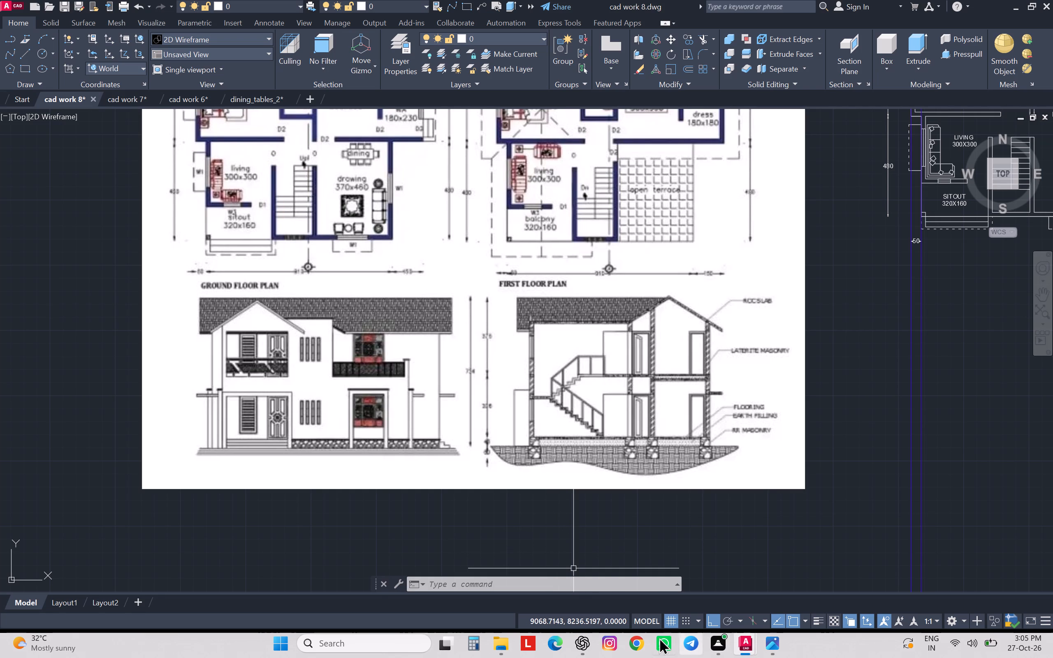
left_click(475, 643)
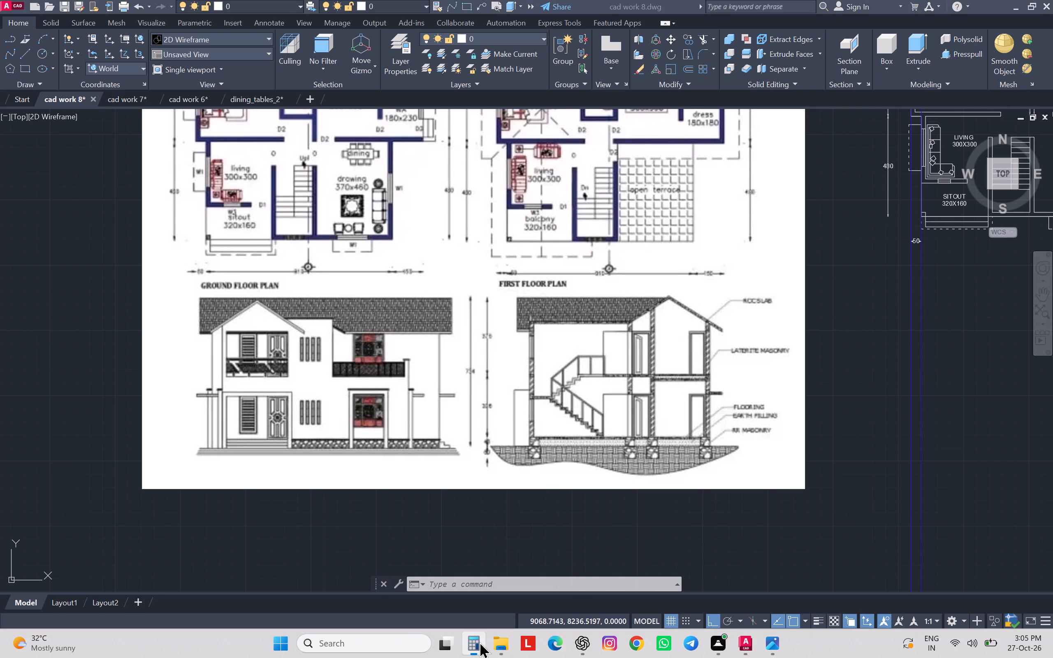
left_click_drag(752, 433, 754, 427)
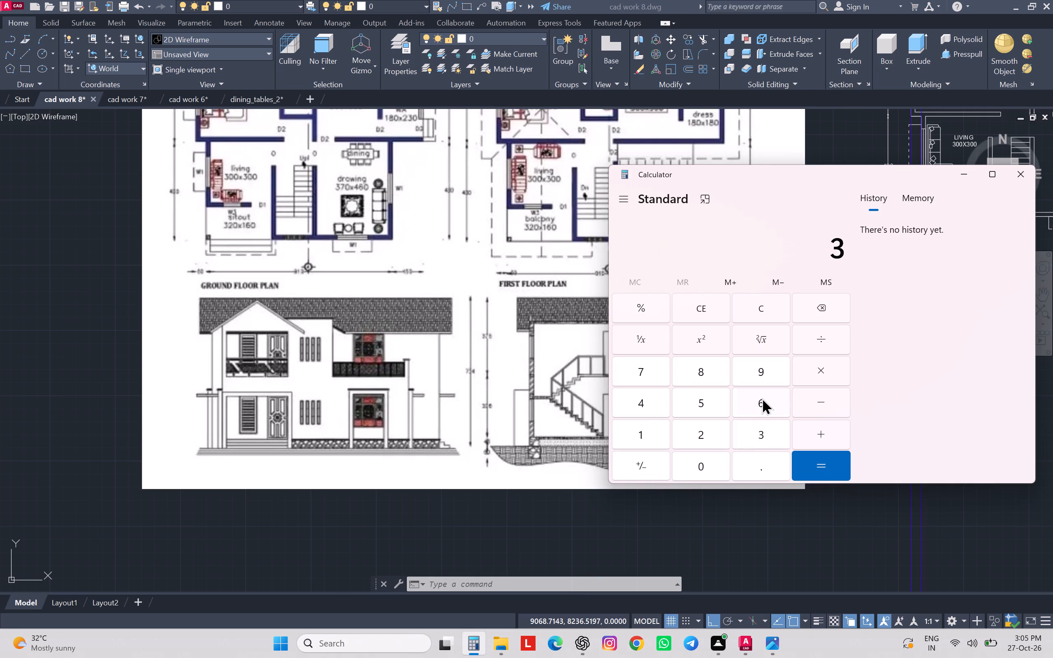
left_click(763, 395)
left_click_drag(703, 466, 707, 461)
left_click(827, 439)
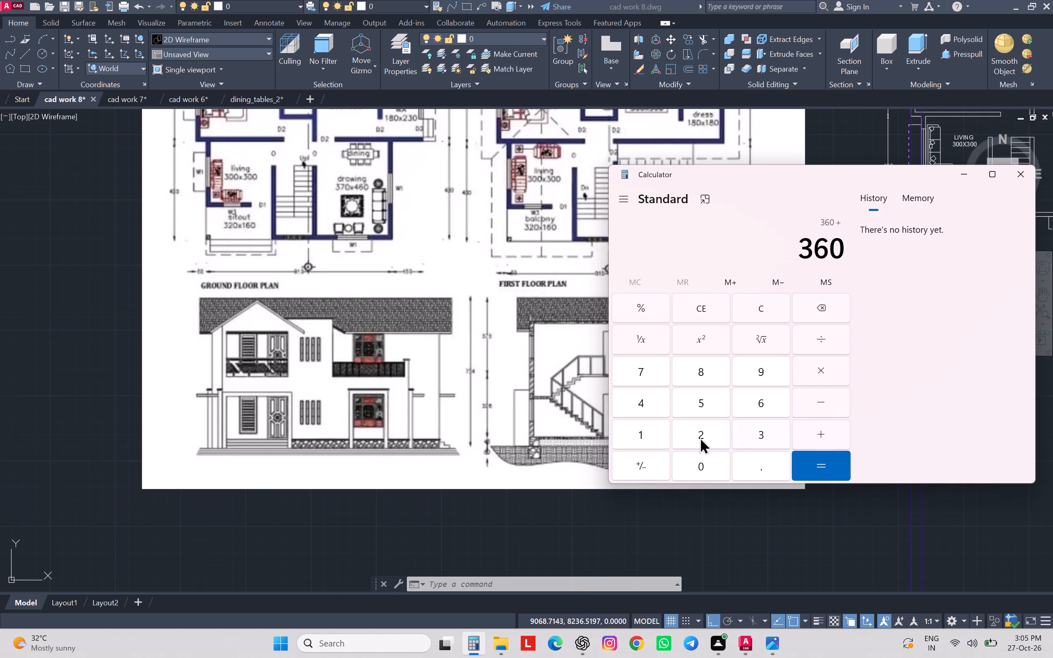
left_click_drag(691, 432, 689, 428)
left_click(642, 400)
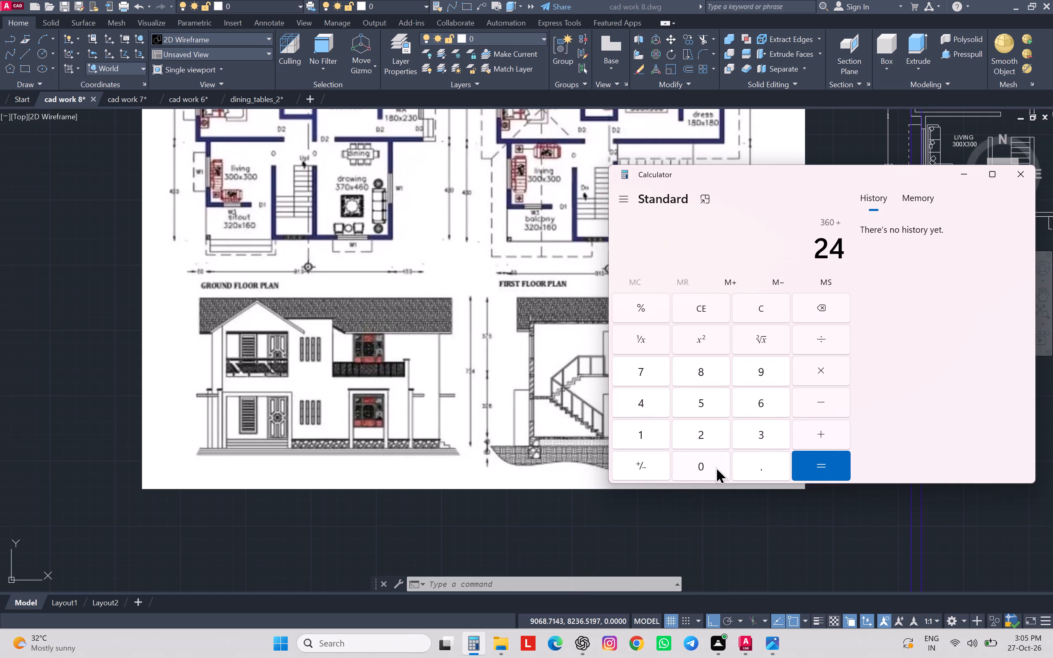
left_click(704, 462)
left_click(823, 467)
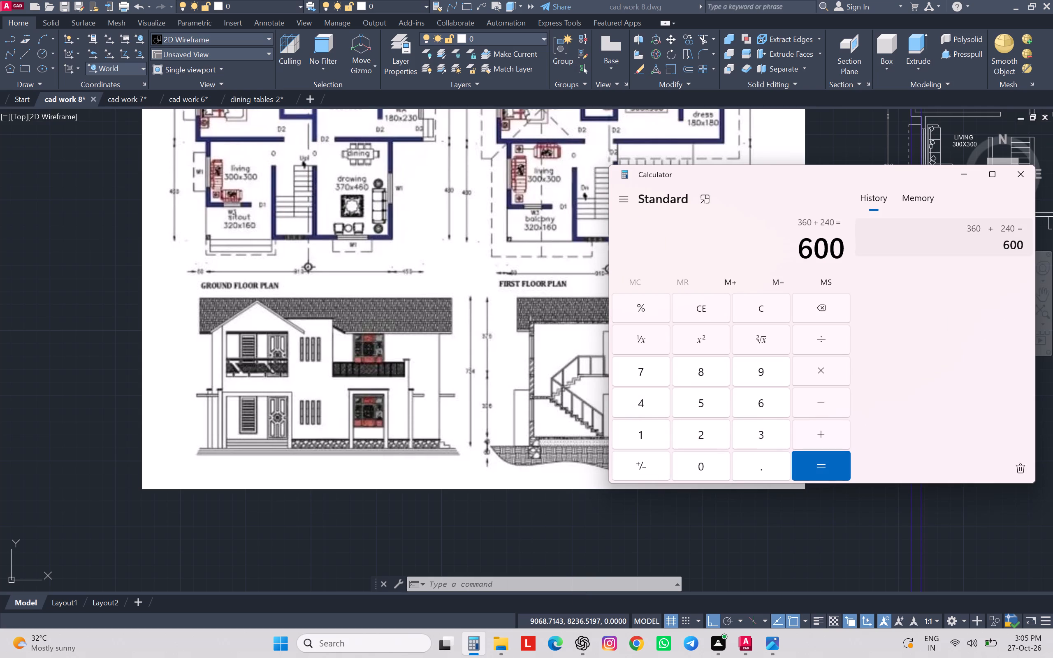
left_click(966, 175)
Examine the elevation and section heights in the downloaded image, then the same height dimensions on the reference image in cad work 8.
scroll(796, 385, "down", 1)
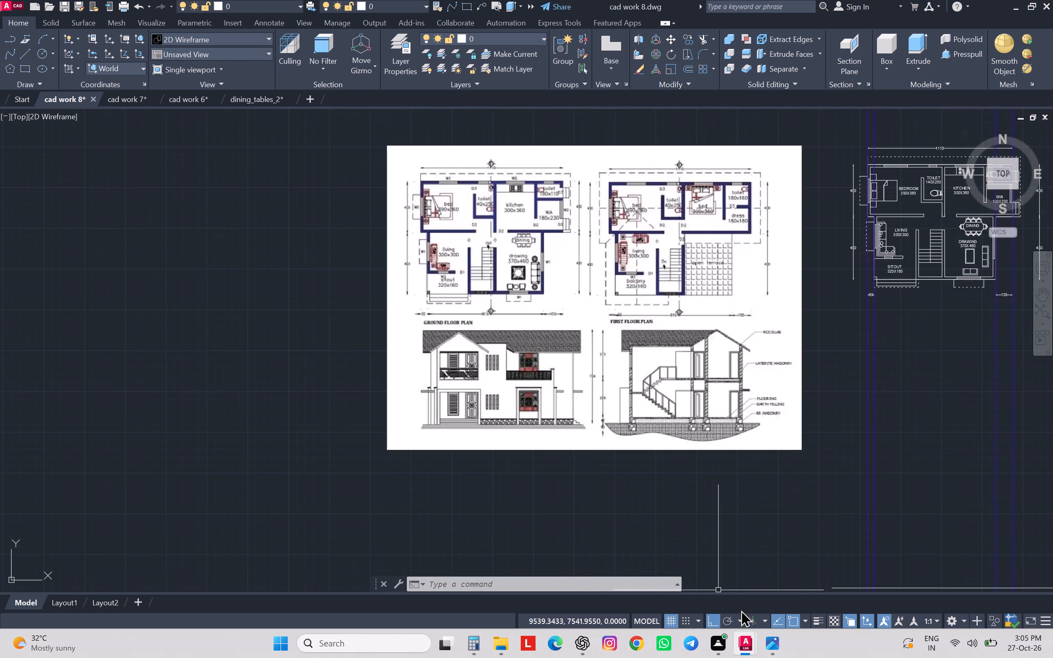
left_click(769, 597)
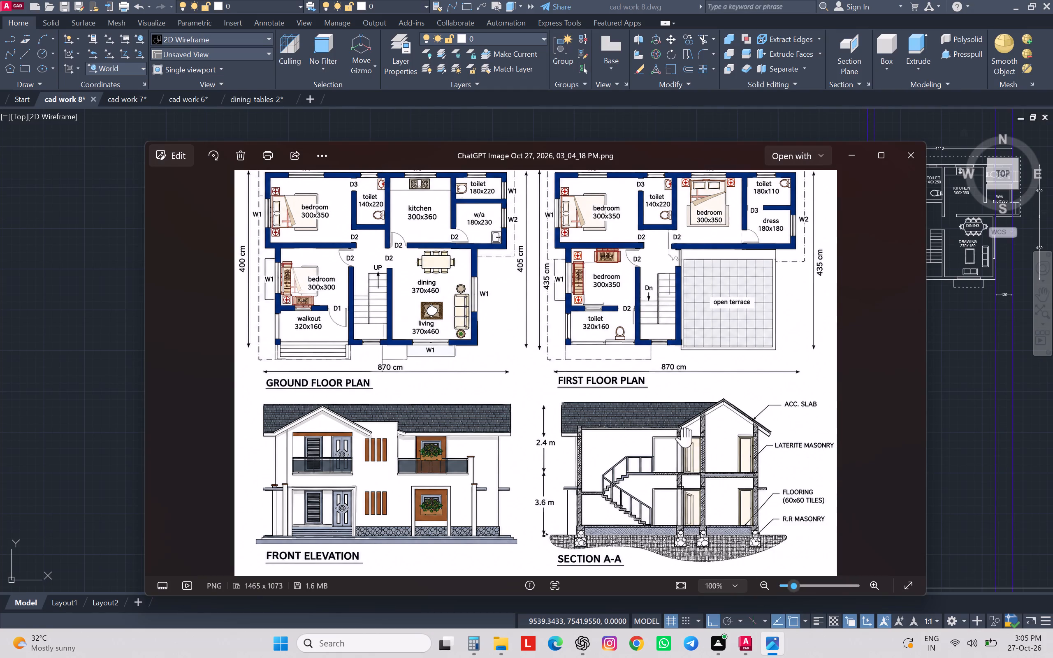
scroll(785, 505, "down", 3)
scroll(561, 486, "up", 2)
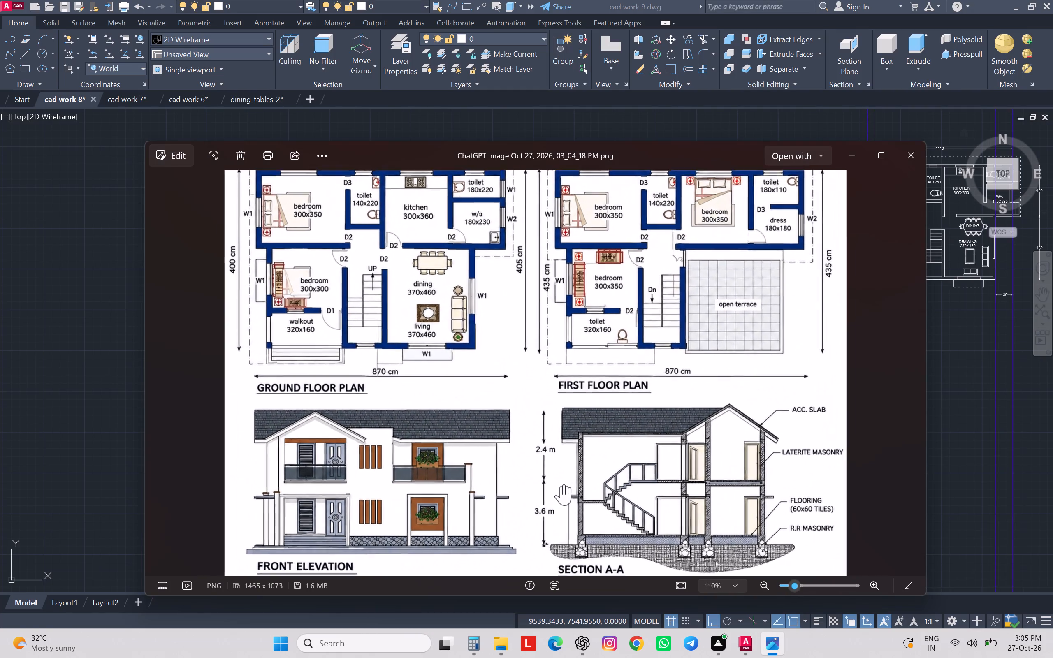
scroll(561, 486, "up", 1)
scroll(561, 486, "down", 1)
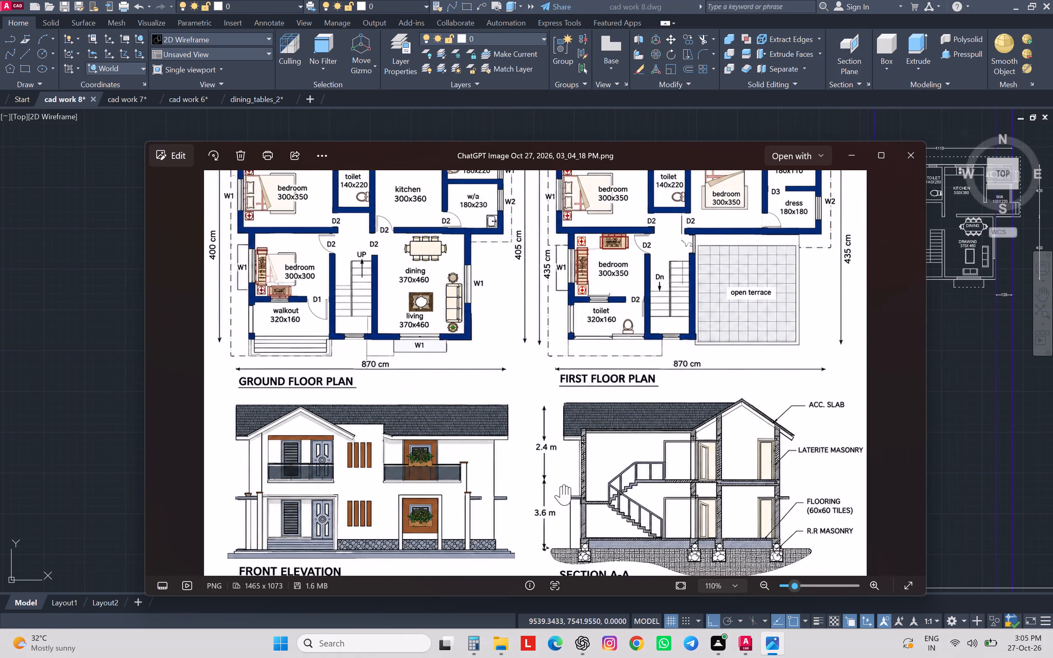
scroll(561, 486, "down", 4)
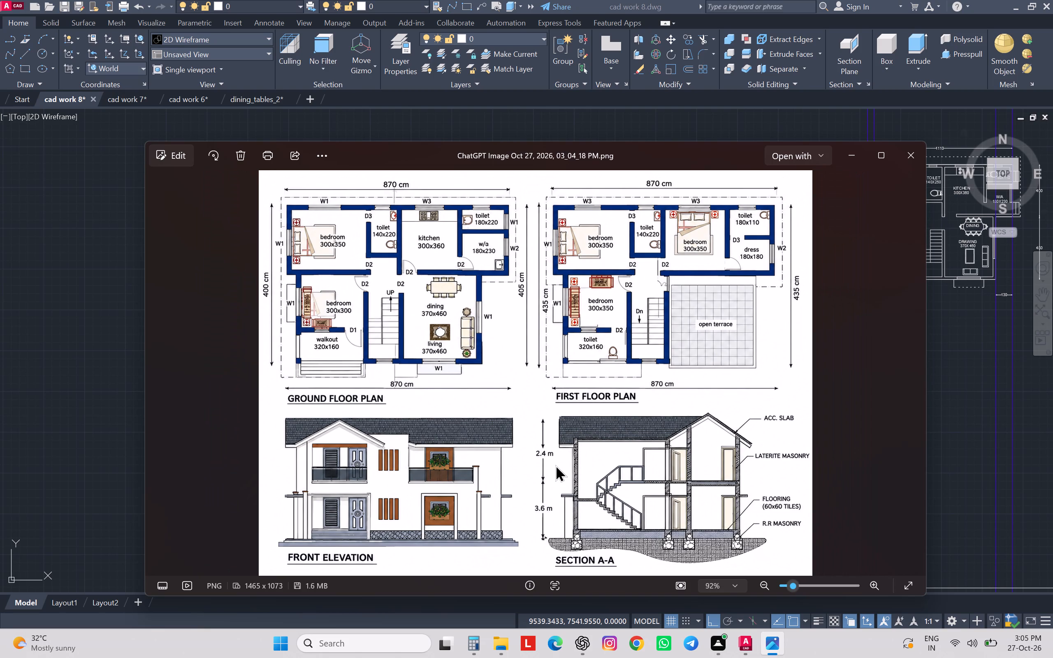
scroll(555, 465, "down", 3)
scroll(404, 484, "down", 1)
scroll(404, 484, "up", 8)
scroll(404, 484, "down", 6)
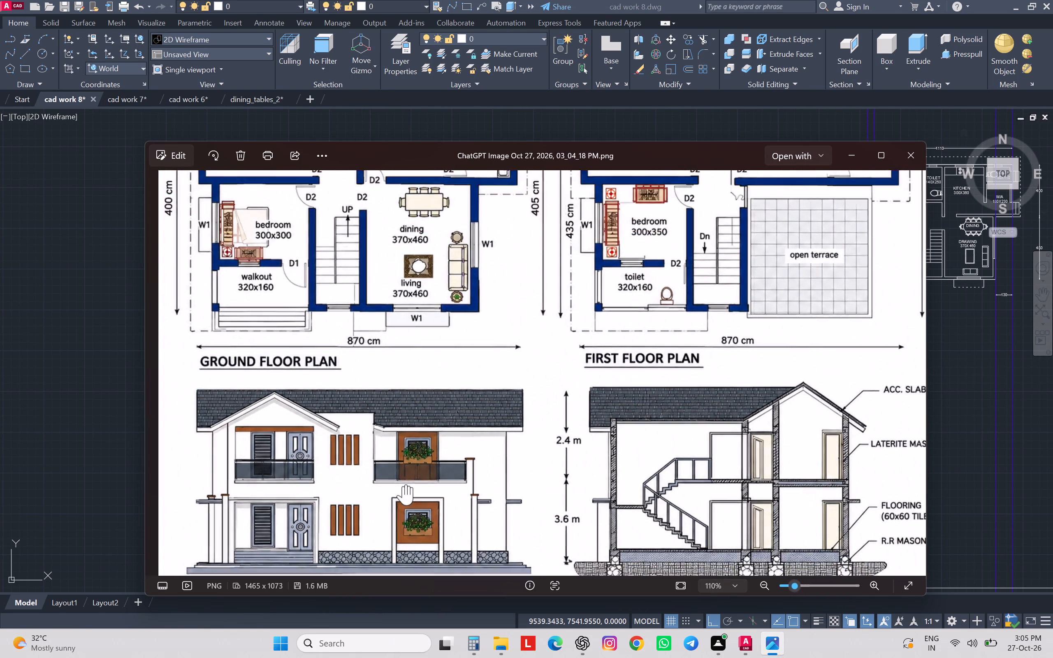
scroll(403, 486, "down", 1)
scroll(403, 486, "up", 1)
scroll(403, 486, "down", 2)
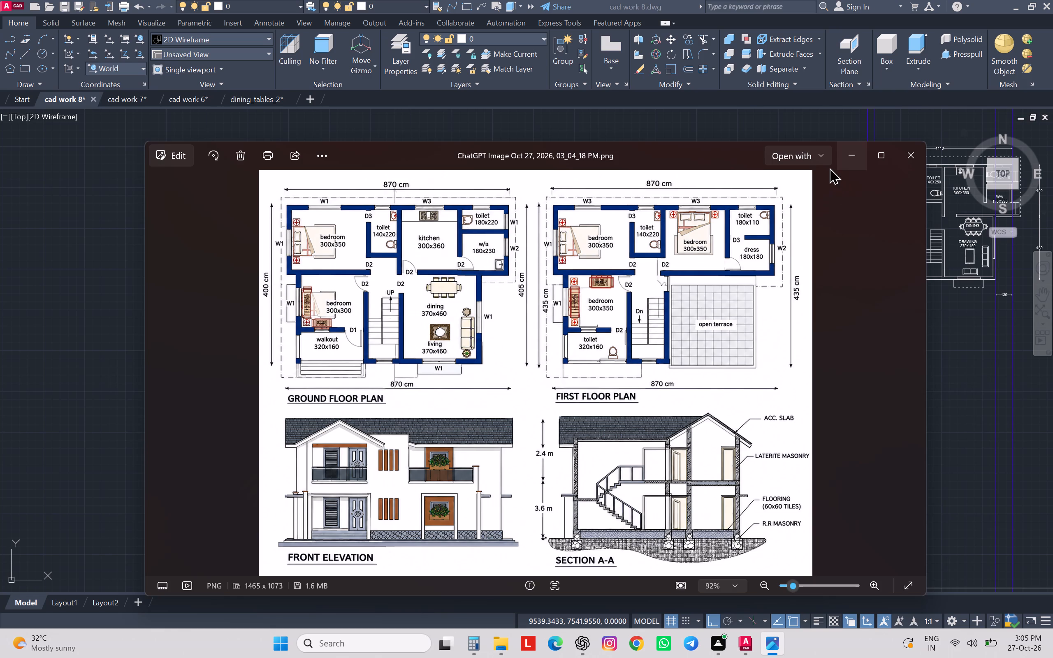
left_click(846, 156)
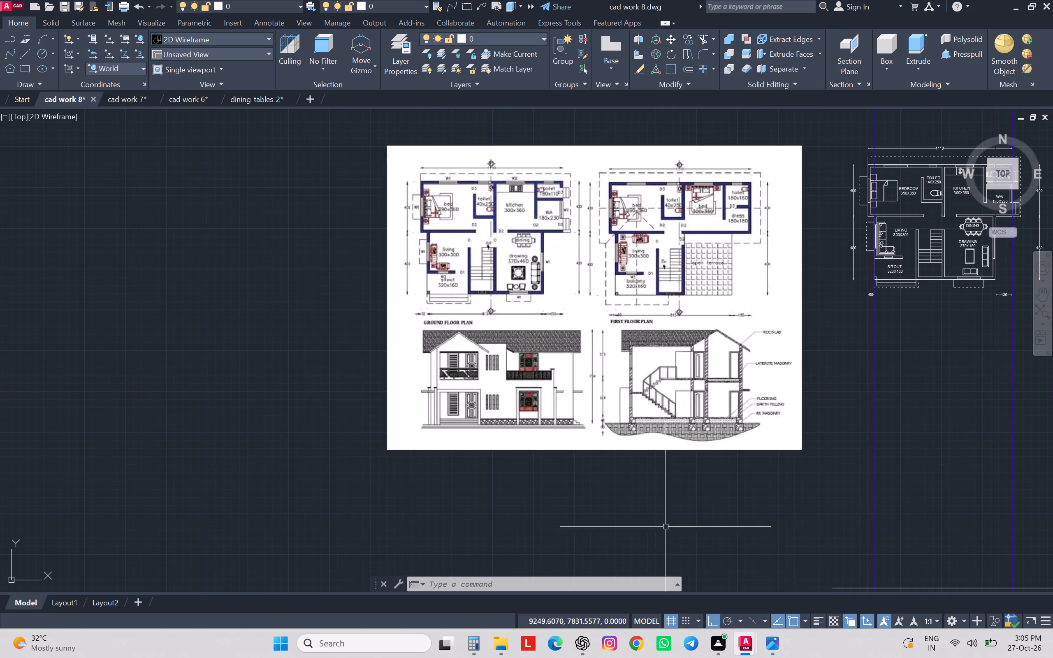
scroll(608, 374, "up", 4)
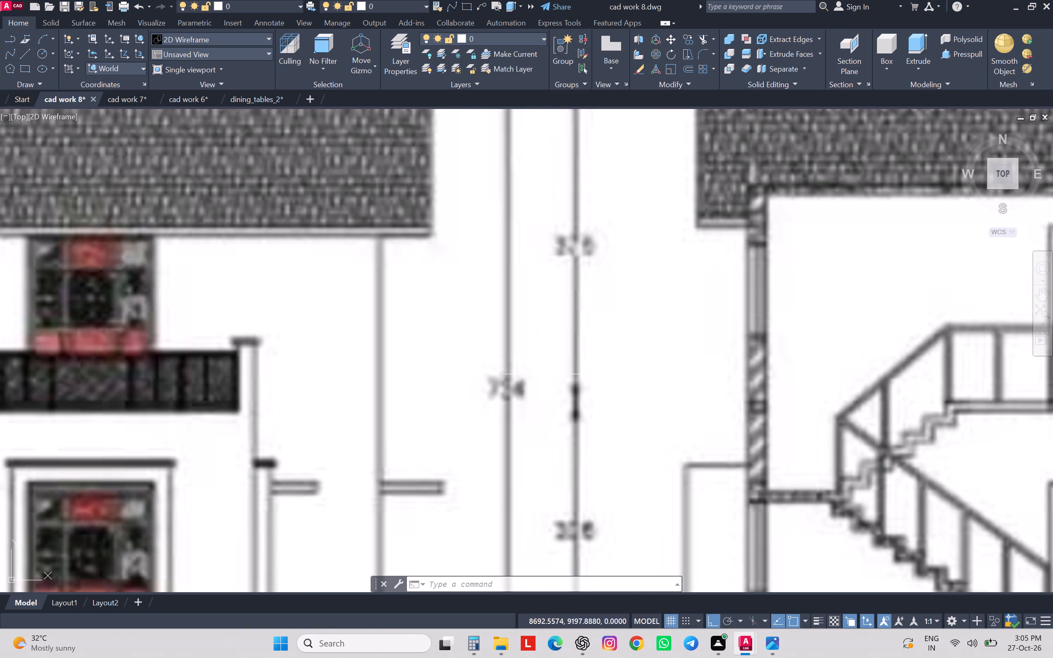
scroll(608, 374, "down", 2)
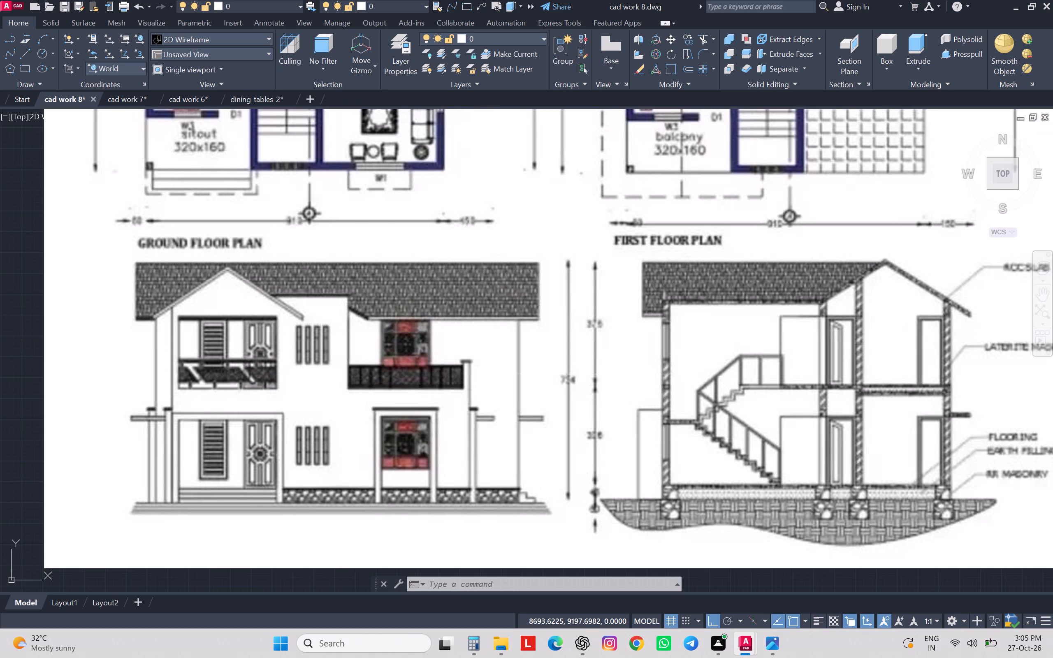
scroll(608, 374, "down", 1)
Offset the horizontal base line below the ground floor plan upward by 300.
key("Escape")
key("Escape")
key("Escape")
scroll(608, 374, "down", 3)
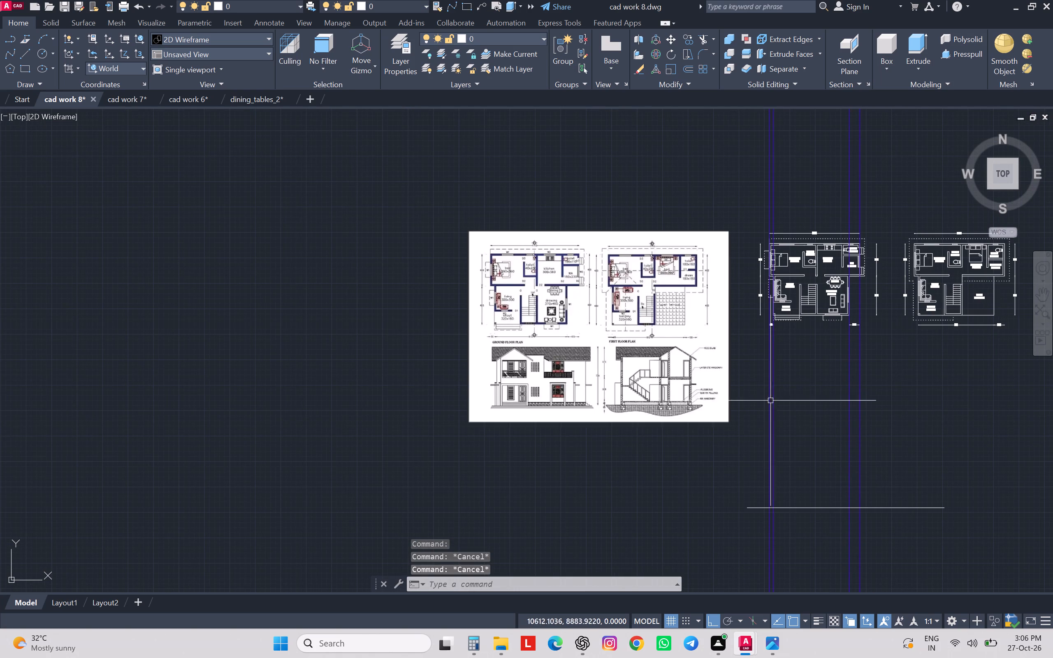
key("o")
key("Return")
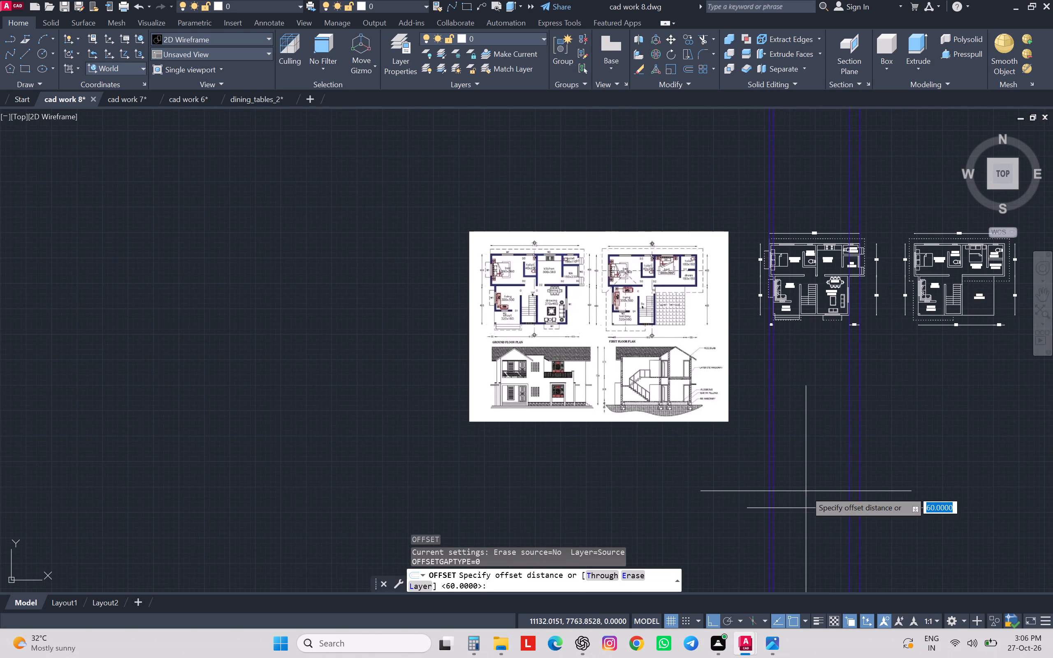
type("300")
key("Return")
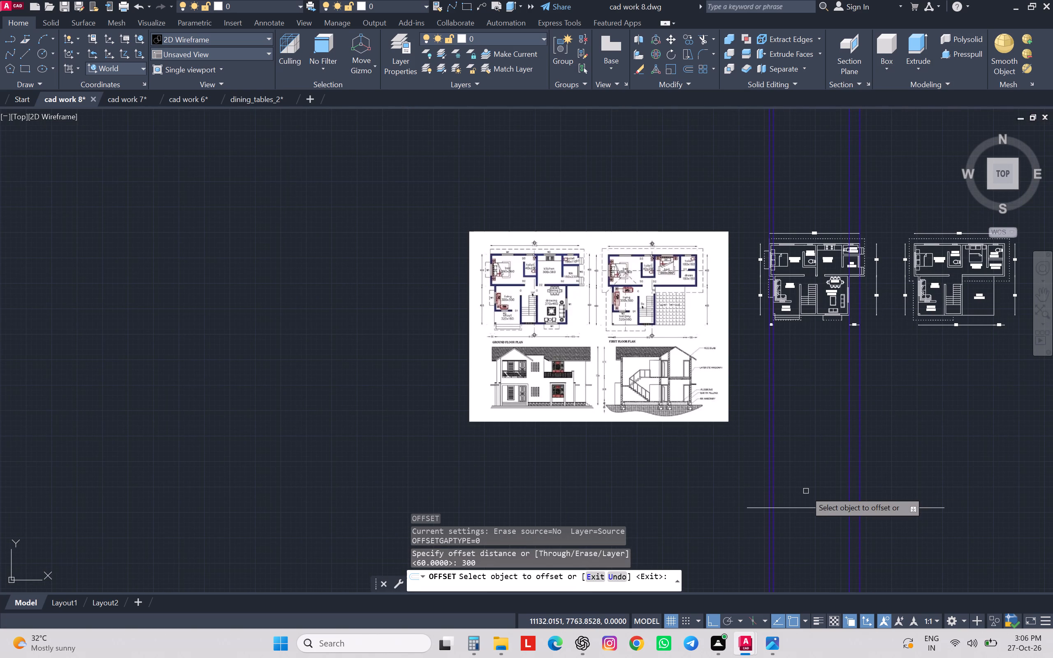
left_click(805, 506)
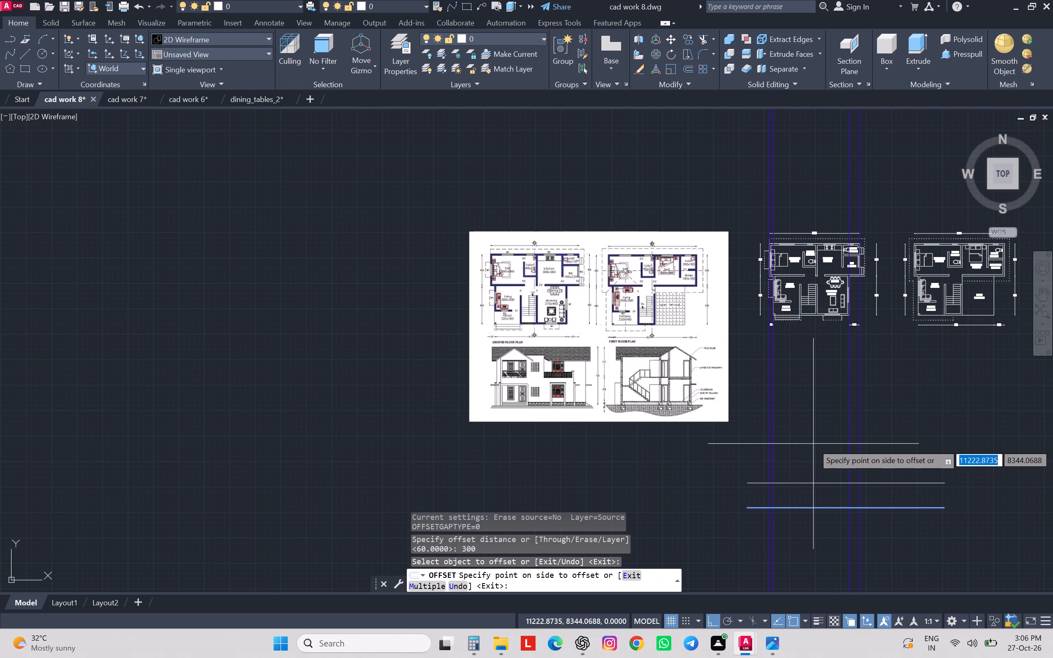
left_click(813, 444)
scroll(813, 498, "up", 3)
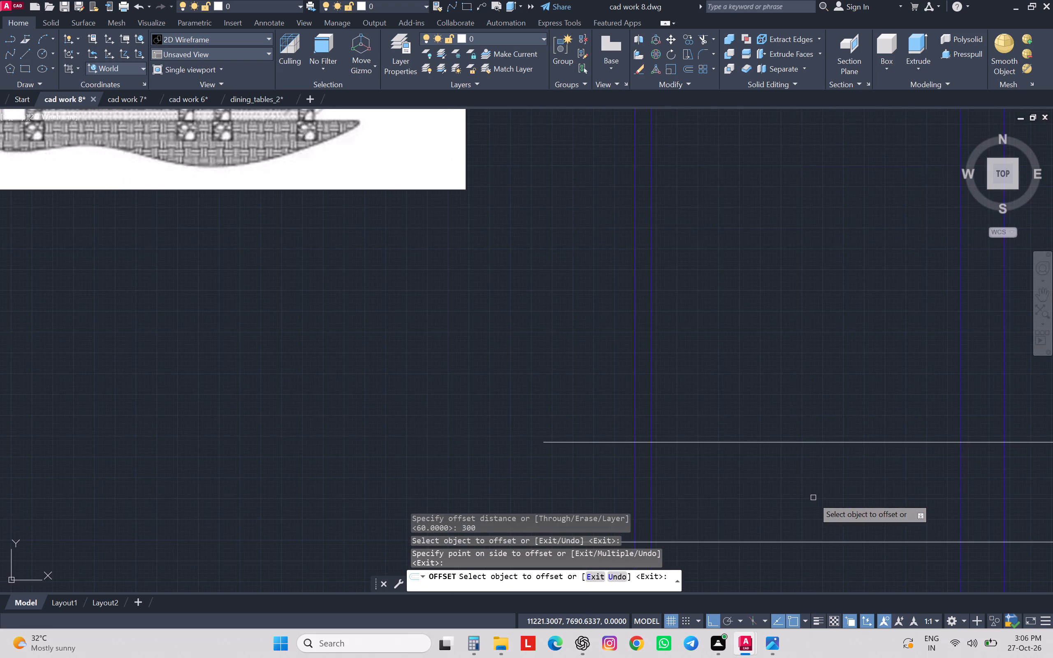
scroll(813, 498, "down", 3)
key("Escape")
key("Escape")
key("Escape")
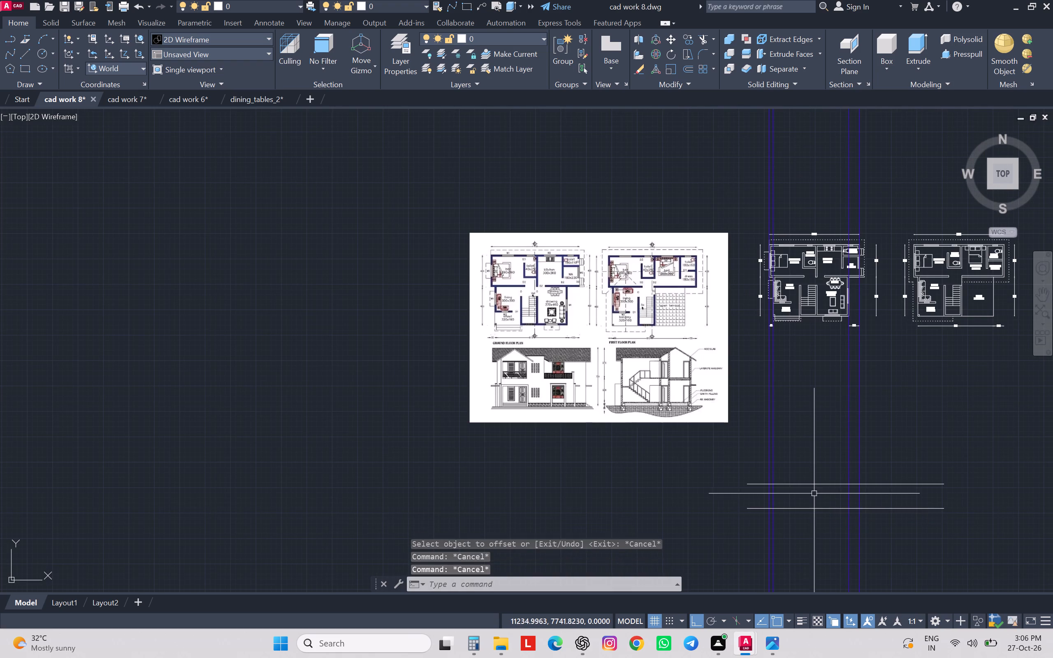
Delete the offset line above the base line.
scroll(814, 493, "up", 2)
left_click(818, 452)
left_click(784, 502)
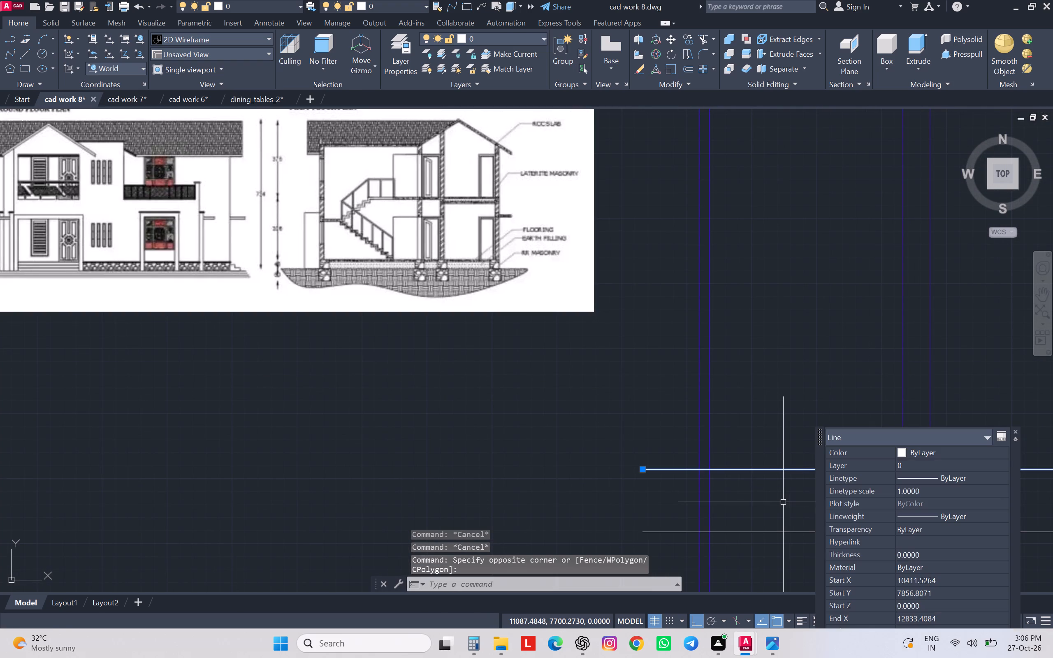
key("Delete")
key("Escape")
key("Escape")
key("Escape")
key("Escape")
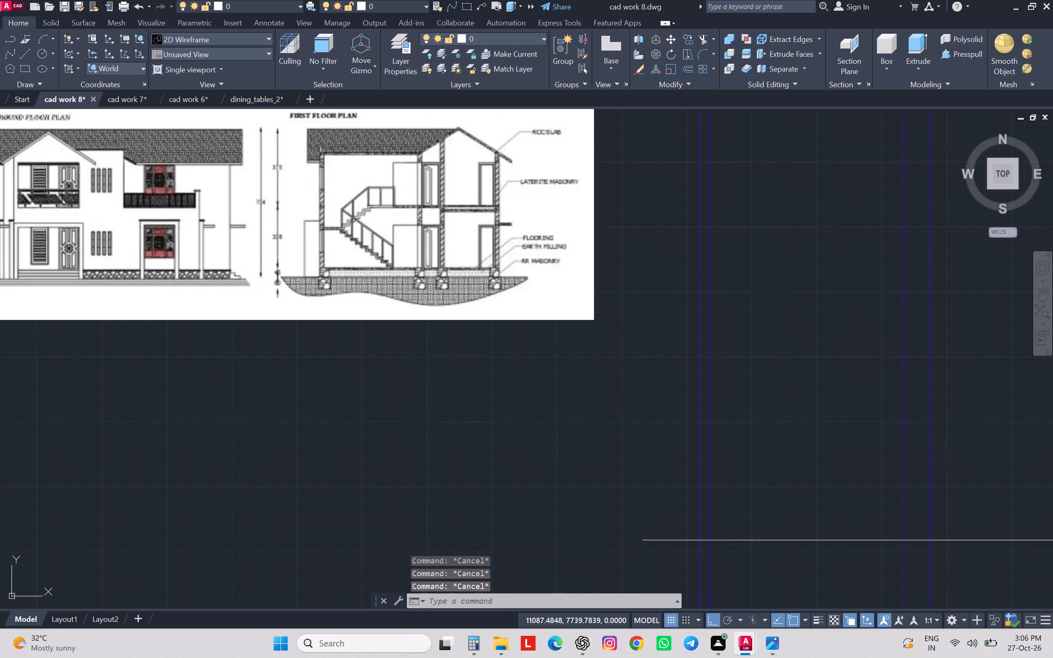
Offset the horizontal base line of the front elevation upward by 300.
key("o")
key("Return")
type("300")
key("Return")
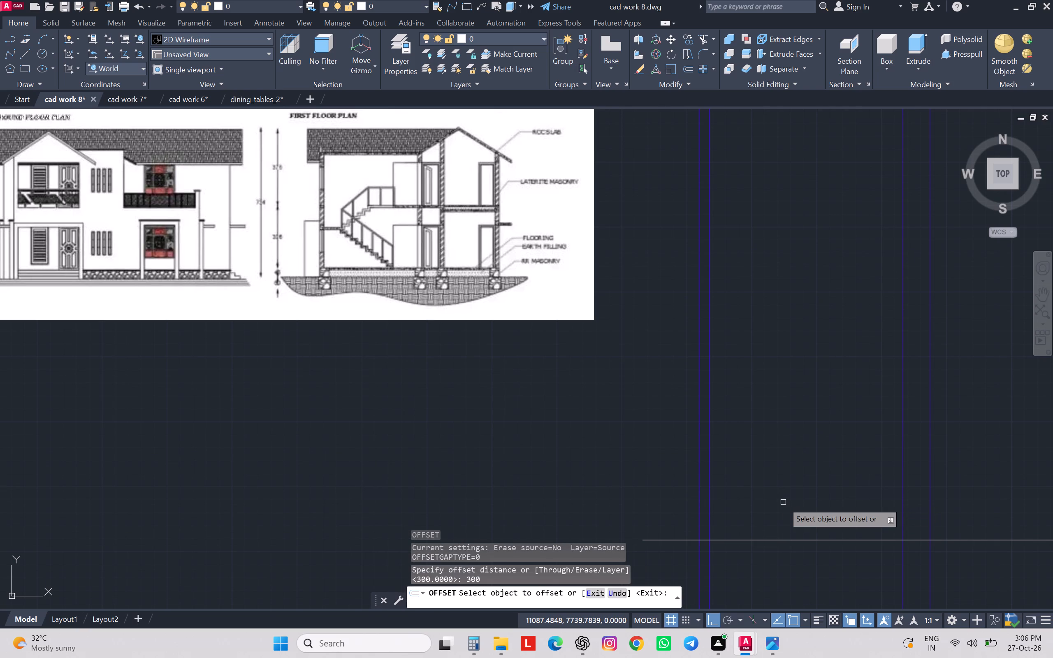
left_click(812, 542)
left_click(796, 408)
scroll(796, 407, "down", 2)
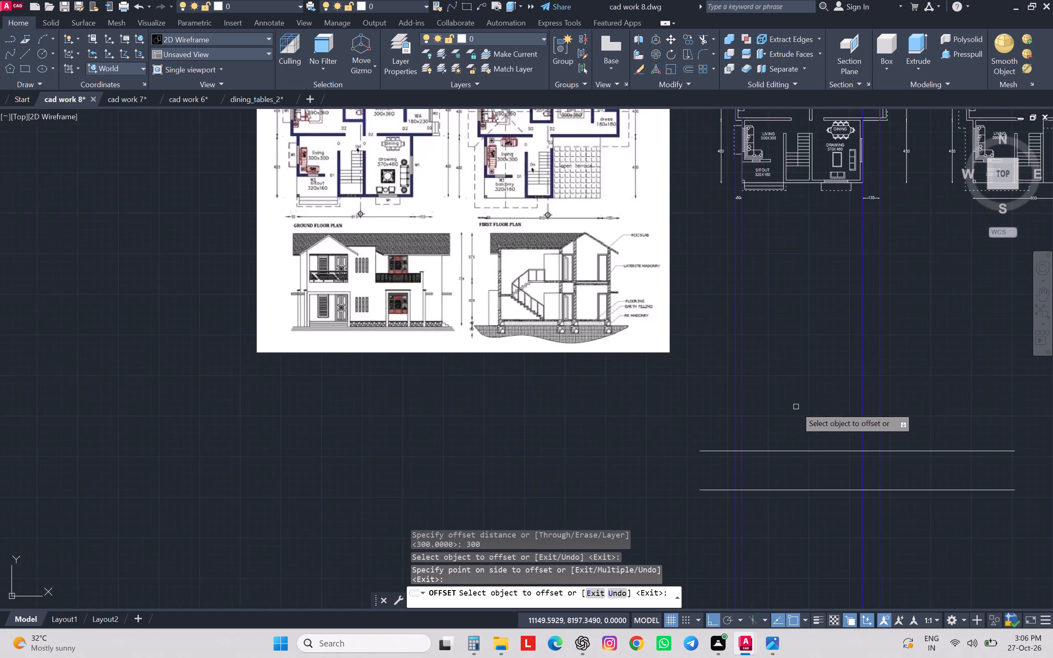
scroll(796, 407, "down", 1)
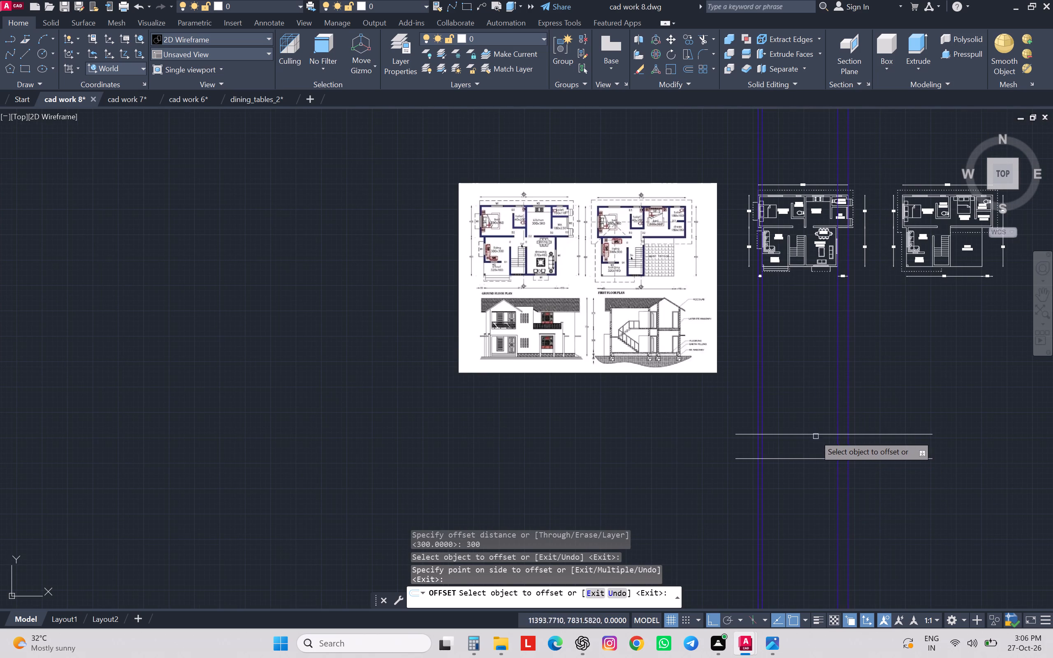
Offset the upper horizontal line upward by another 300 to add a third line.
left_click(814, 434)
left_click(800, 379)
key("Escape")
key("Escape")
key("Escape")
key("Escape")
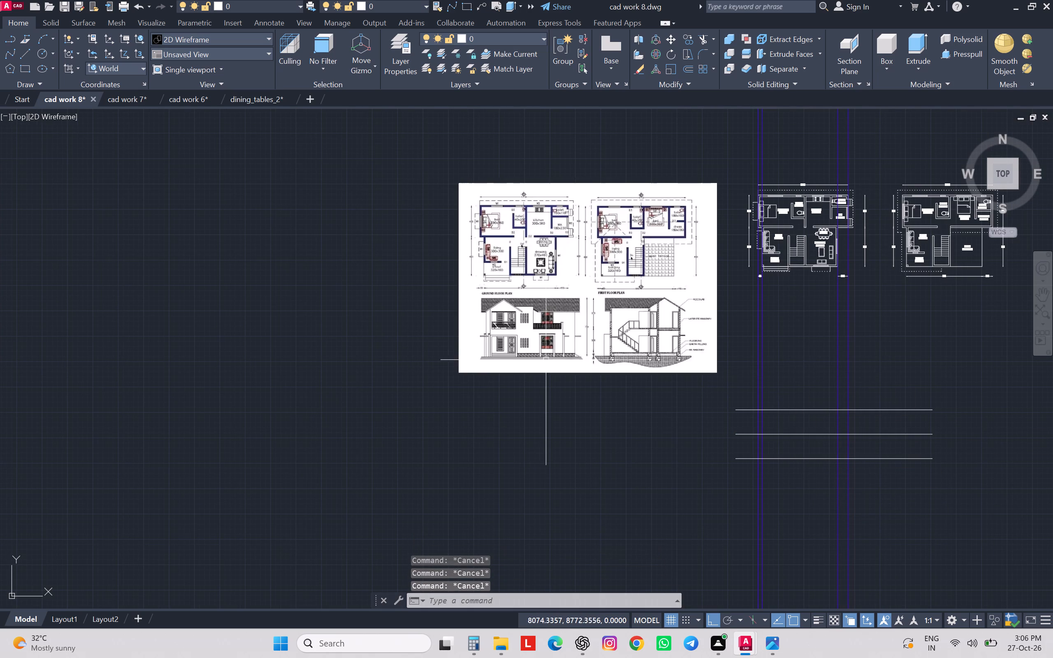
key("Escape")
Examine the front elevation in the reference image beside the floor plans.
scroll(546, 359, "up", 3)
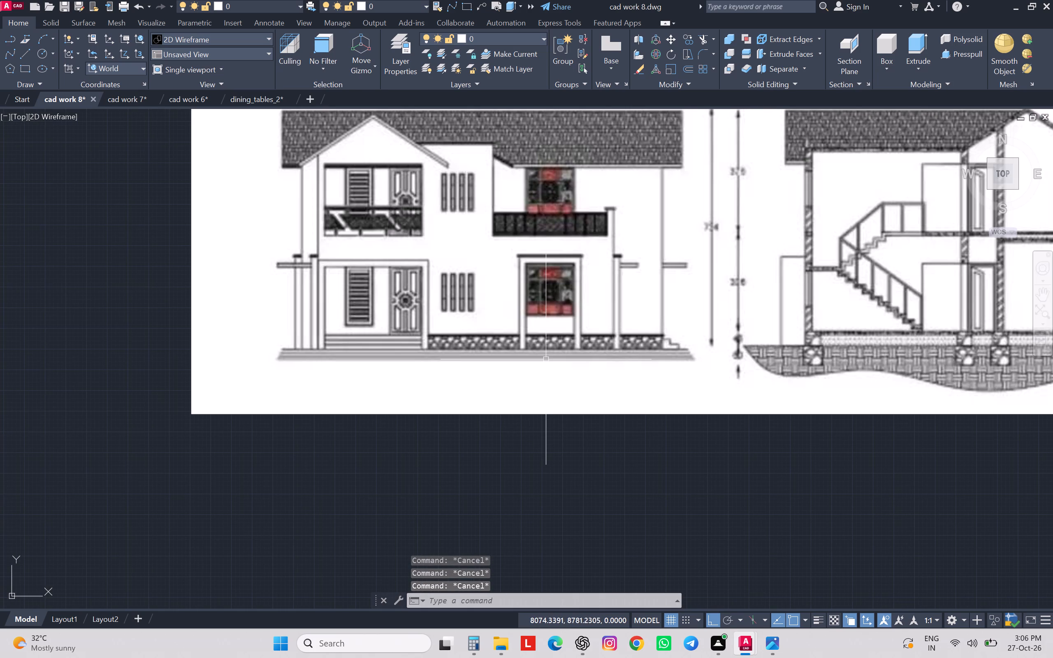
scroll(543, 363, "down", 2)
middle_click_drag(707, 399, 524, 390)
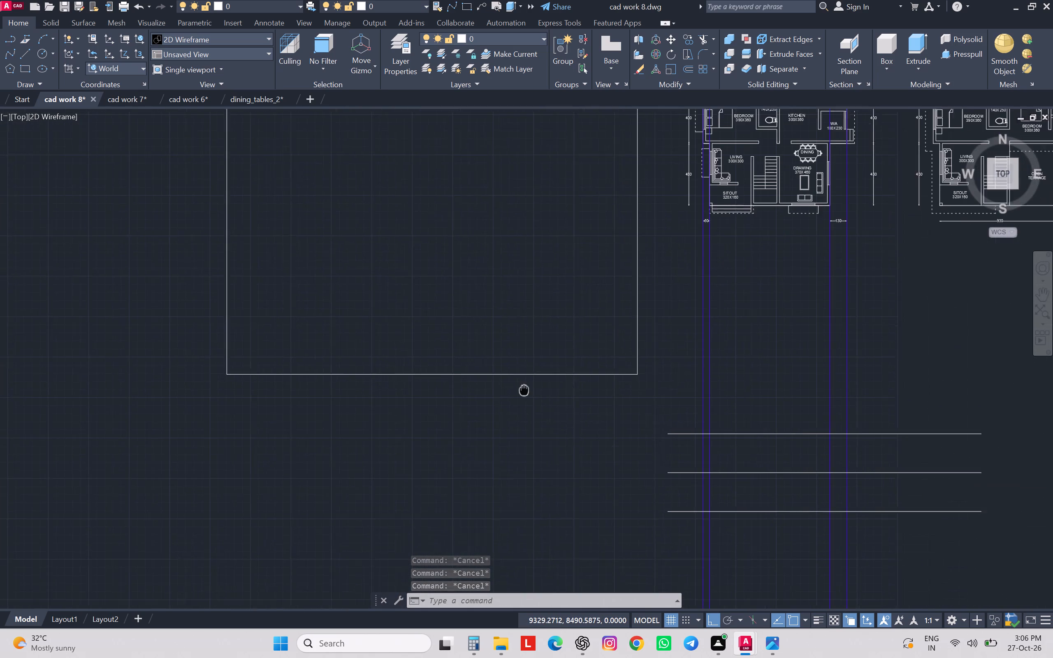
middle_click_drag(524, 390, 513, 387)
middle_click_drag(343, 355, 422, 365)
scroll(416, 345, "up", 3)
scroll(416, 345, "down", 3)
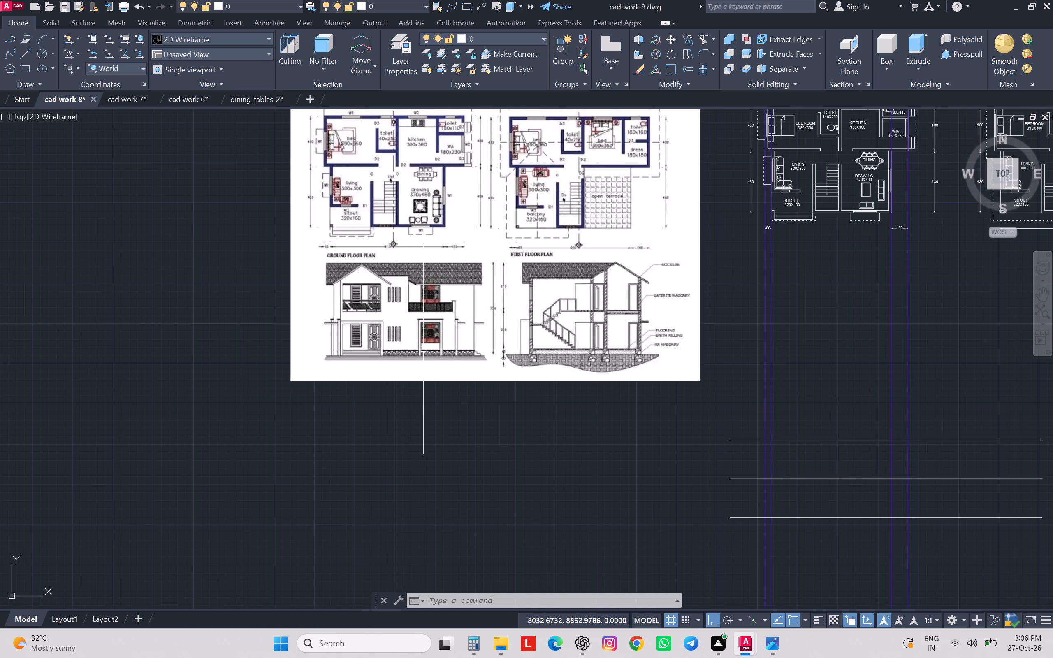
Attach the ChatGPT image from the Downloads folder, keeping the suggested image name, and place it below the reference image at slightly smaller size.
type("imagea")
key("Return")
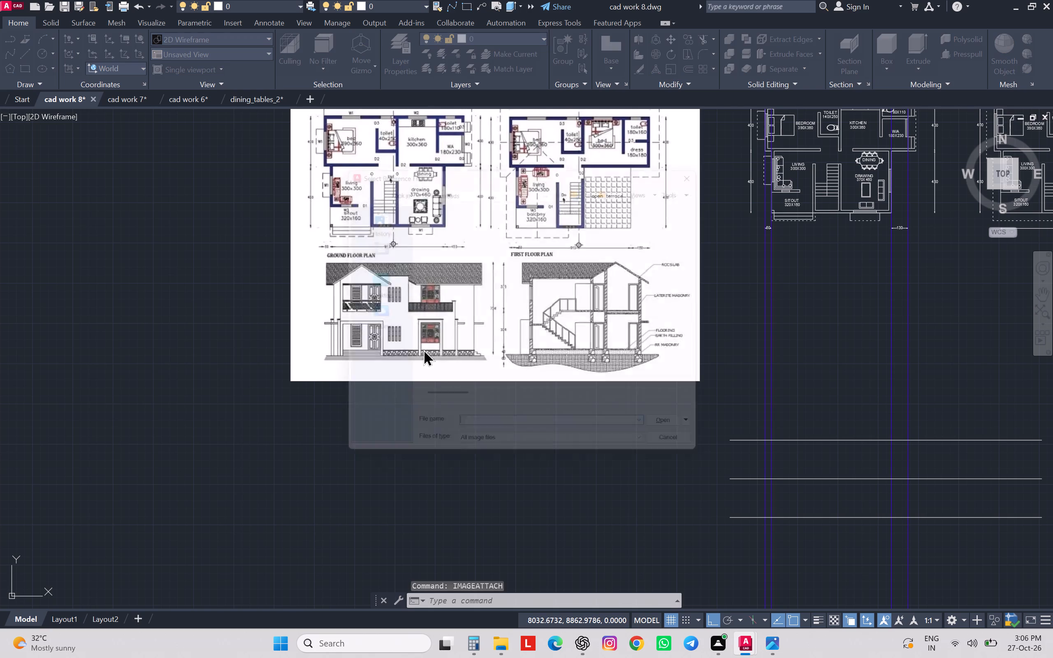
left_click(462, 228)
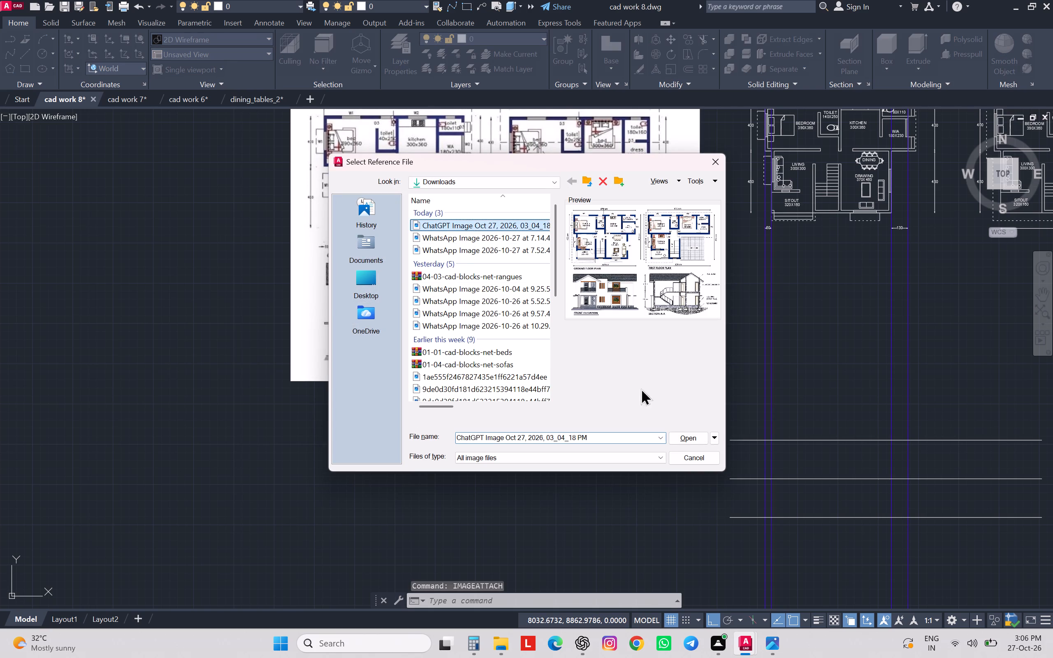
left_click(684, 439)
scroll(674, 429, "down", 1)
scroll(674, 429, "up", 1)
scroll(674, 429, "down", 1)
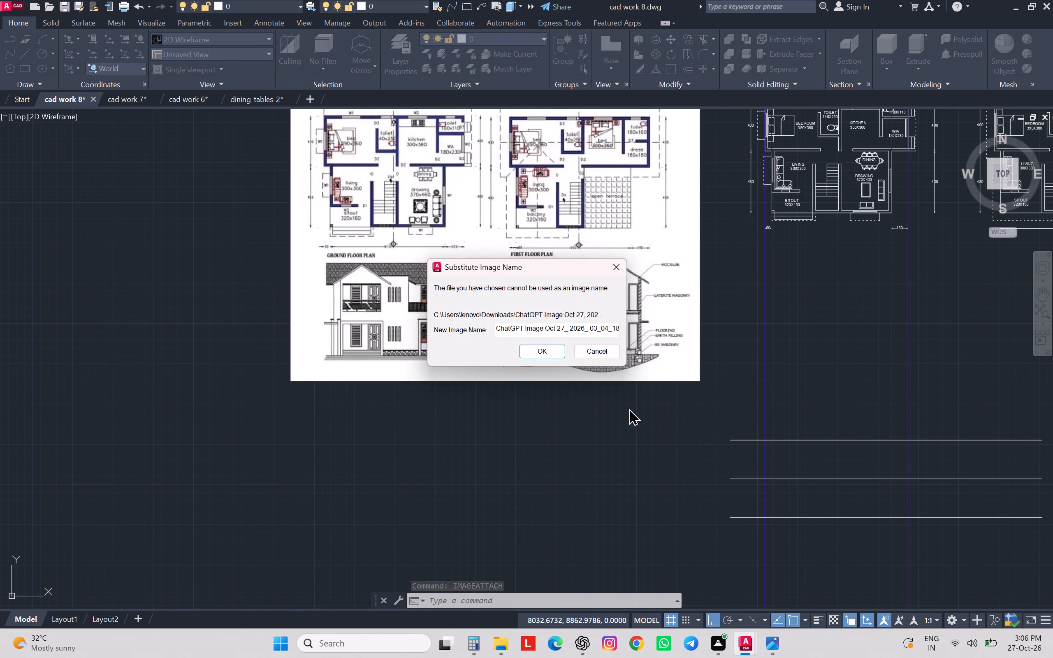
left_click(547, 353)
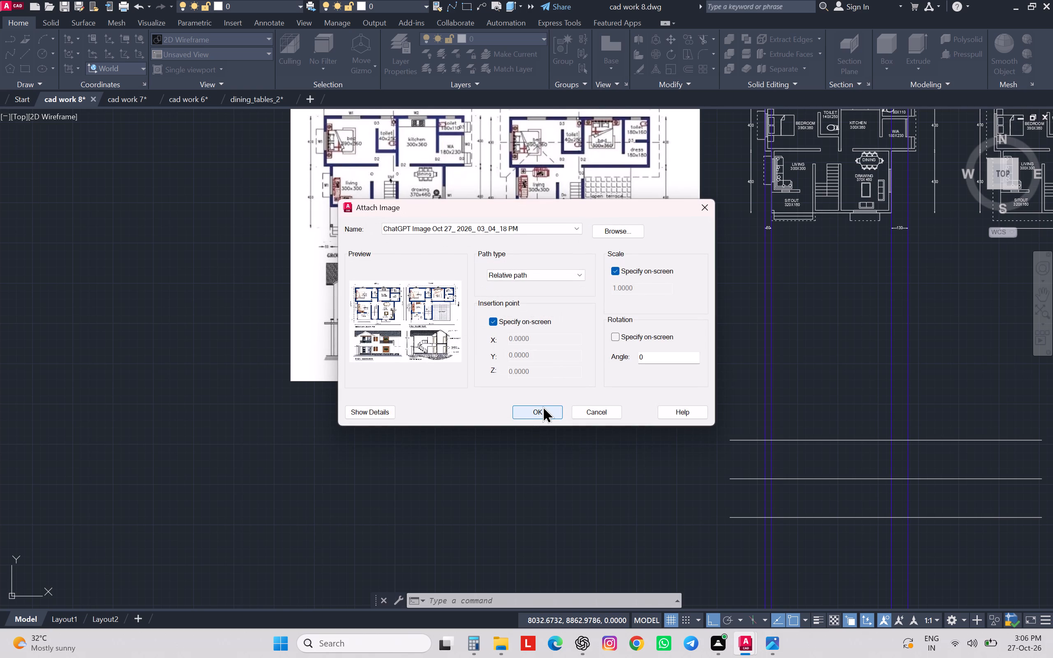
left_click(543, 406)
scroll(543, 406, "down", 1)
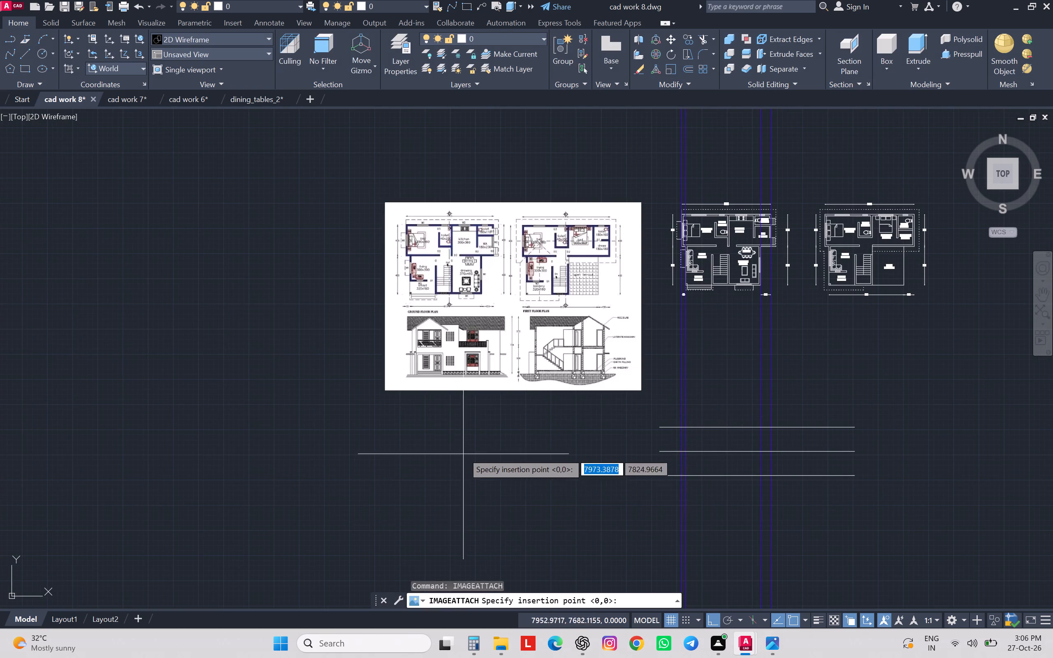
scroll(463, 453, "down", 1)
left_click_drag(438, 526, 441, 505)
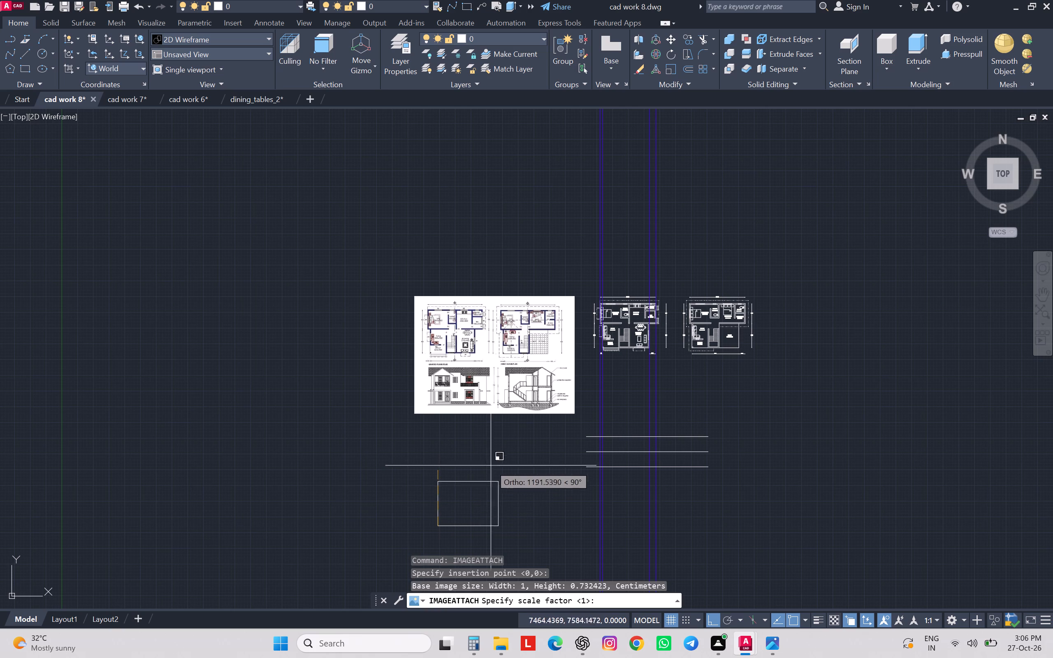
left_click(529, 394)
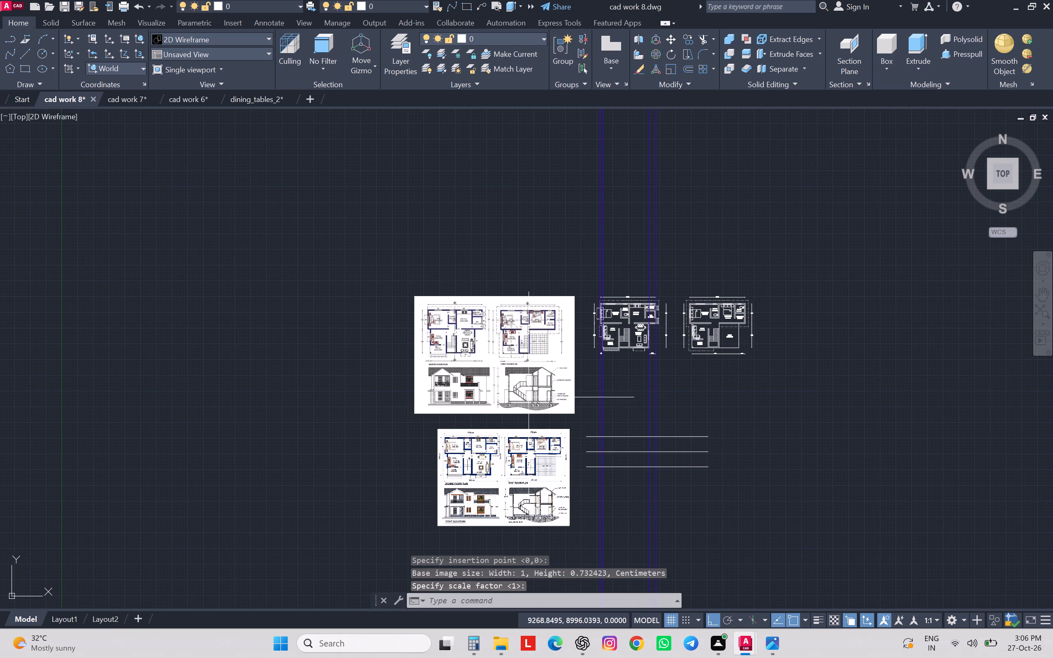
Examine the front elevation and the storey heights beside Section A-A in the newly attached image.
middle_click_drag(562, 507, 394, 416)
scroll(394, 416, "up", 3)
scroll(394, 416, "down", 1)
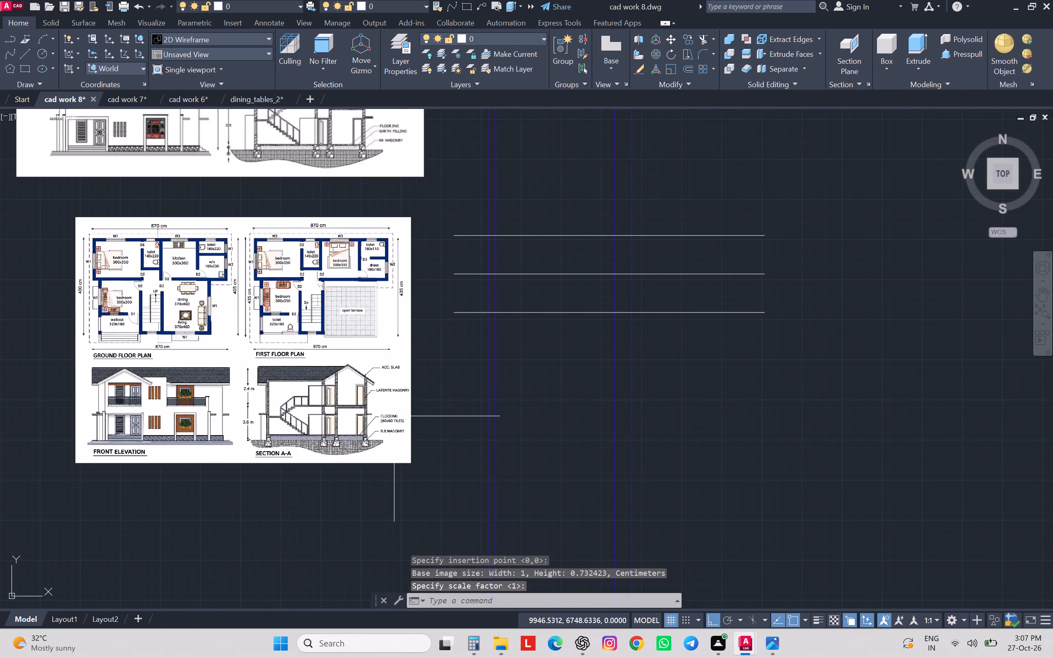
scroll(394, 416, "up", 3)
scroll(394, 416, "down", 3)
middle_click_drag(242, 429, 355, 429)
scroll(332, 427, "up", 2)
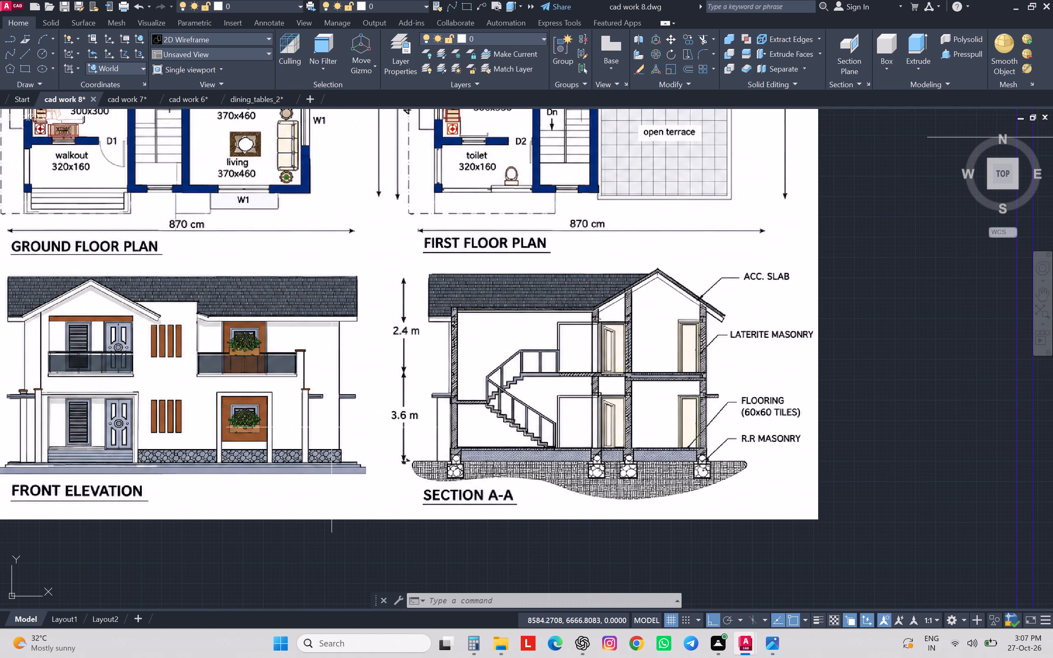
scroll(337, 432, "down", 1)
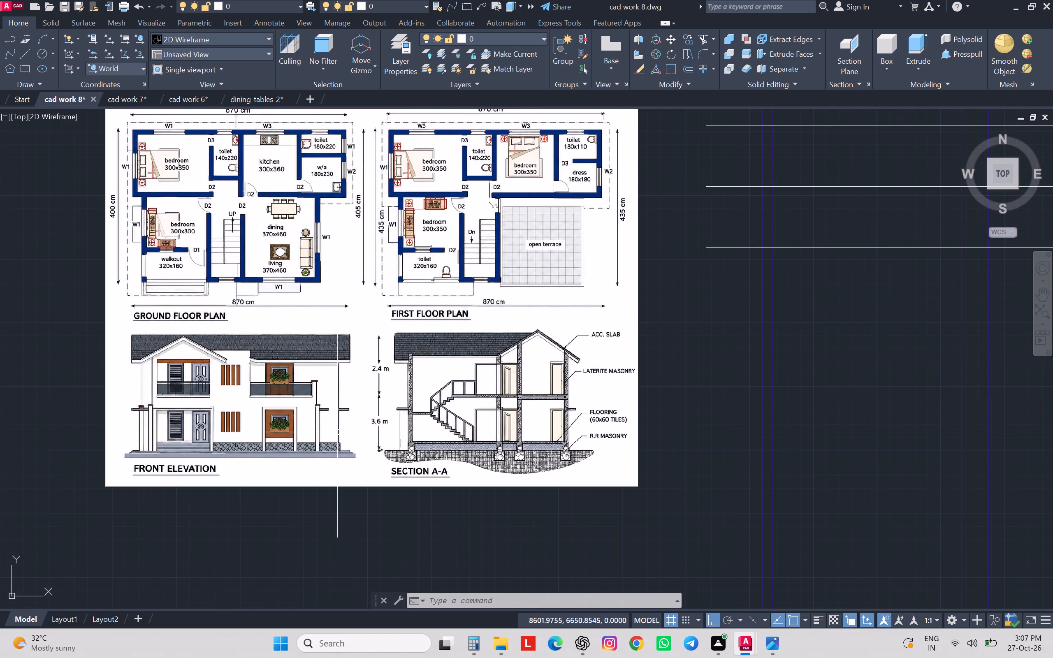
scroll(333, 433, "up", 1)
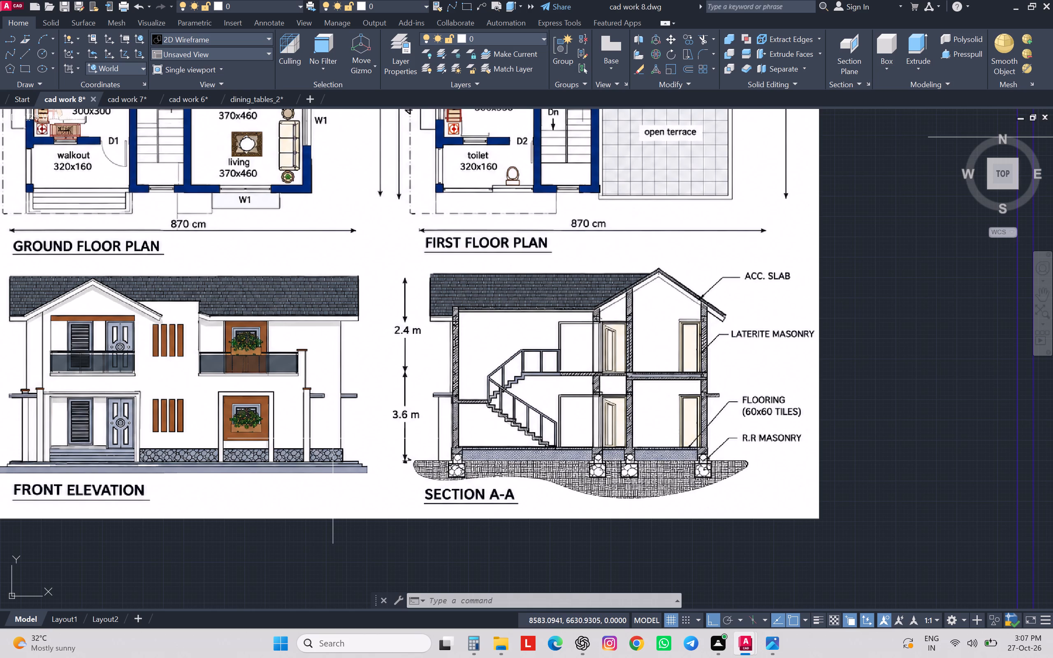
scroll(336, 435, "down", 2)
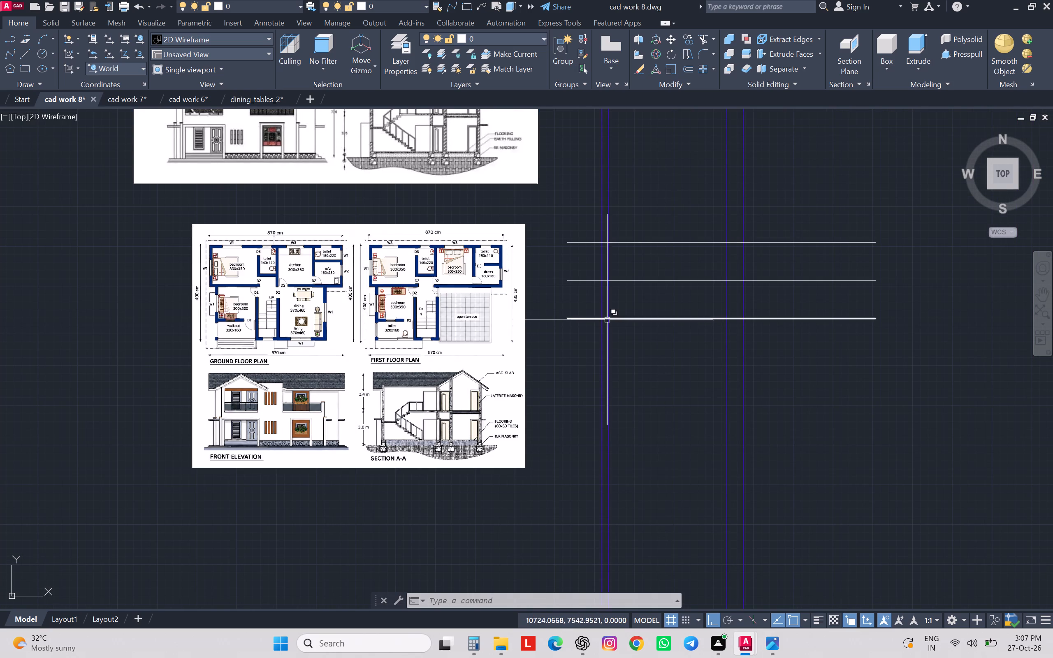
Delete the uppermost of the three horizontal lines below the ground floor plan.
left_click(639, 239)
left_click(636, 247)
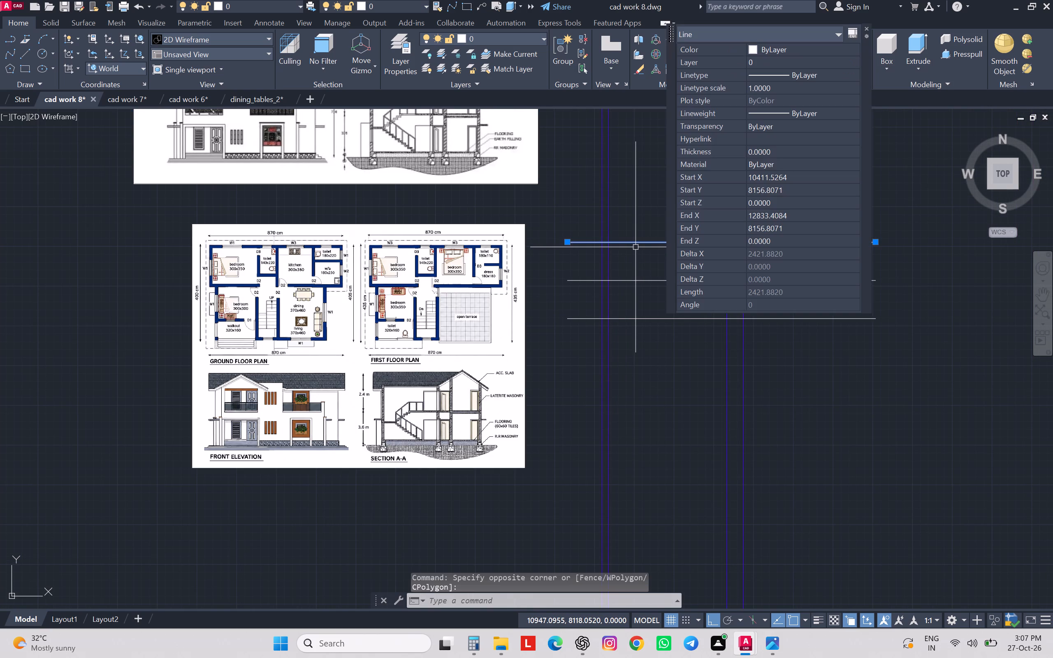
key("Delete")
Compare the two remaining horizontal lines with the front elevation and Section A-A heights in the attached ChatGPT image.
scroll(710, 354, "up", 1)
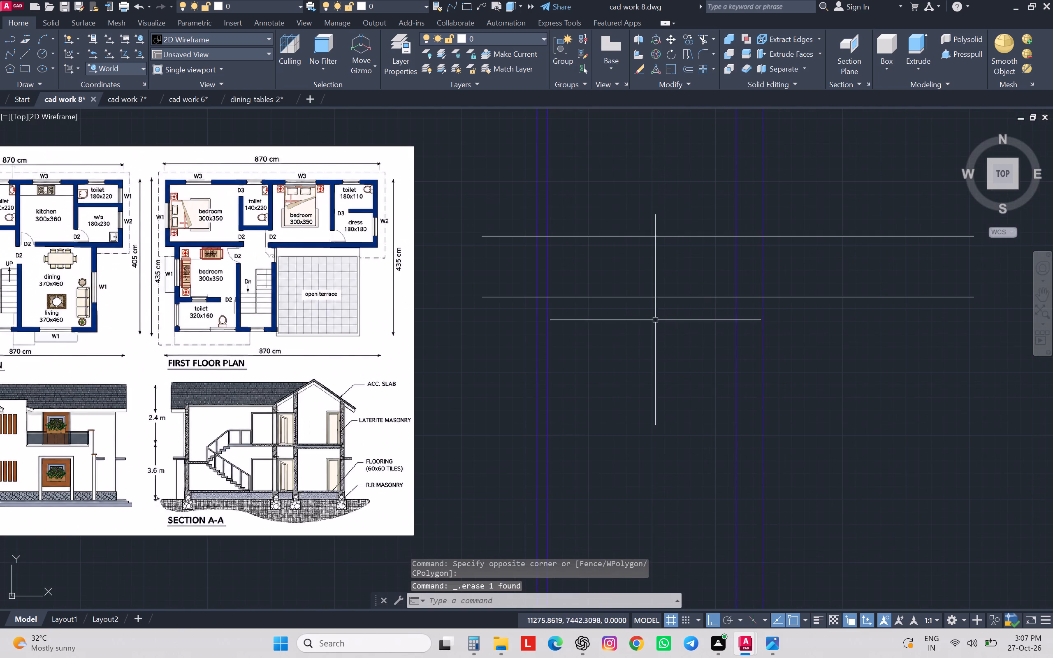
middle_click_drag(654, 320, 654, 382)
scroll(652, 364, "down", 1)
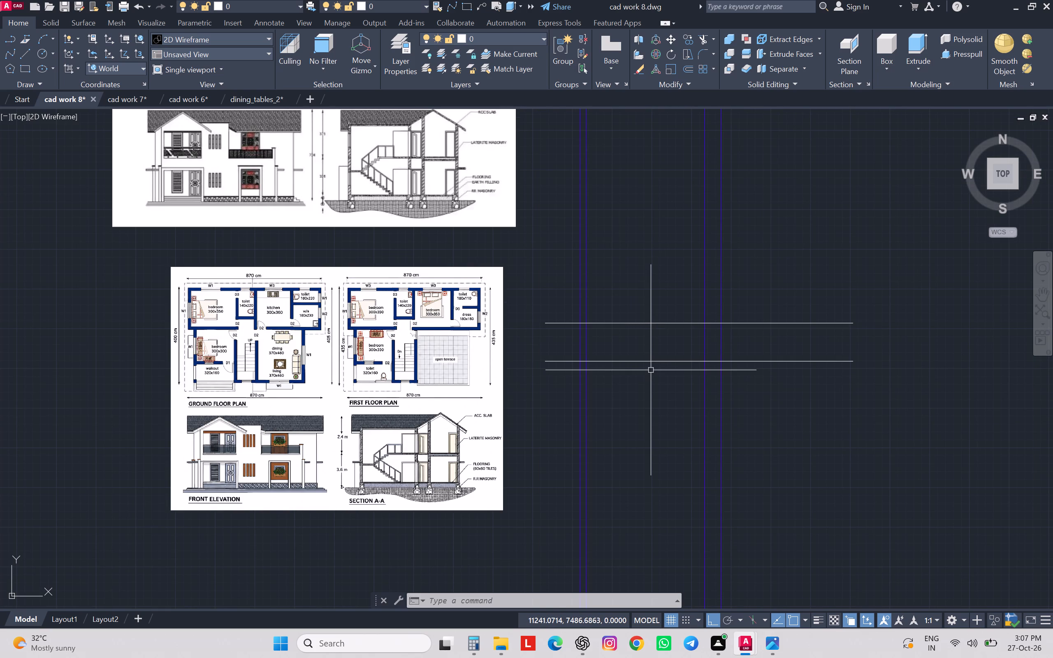
scroll(647, 380, "up", 1)
scroll(647, 380, "down", 1)
scroll(647, 380, "up", 2)
middle_click_drag(647, 380, 787, 329)
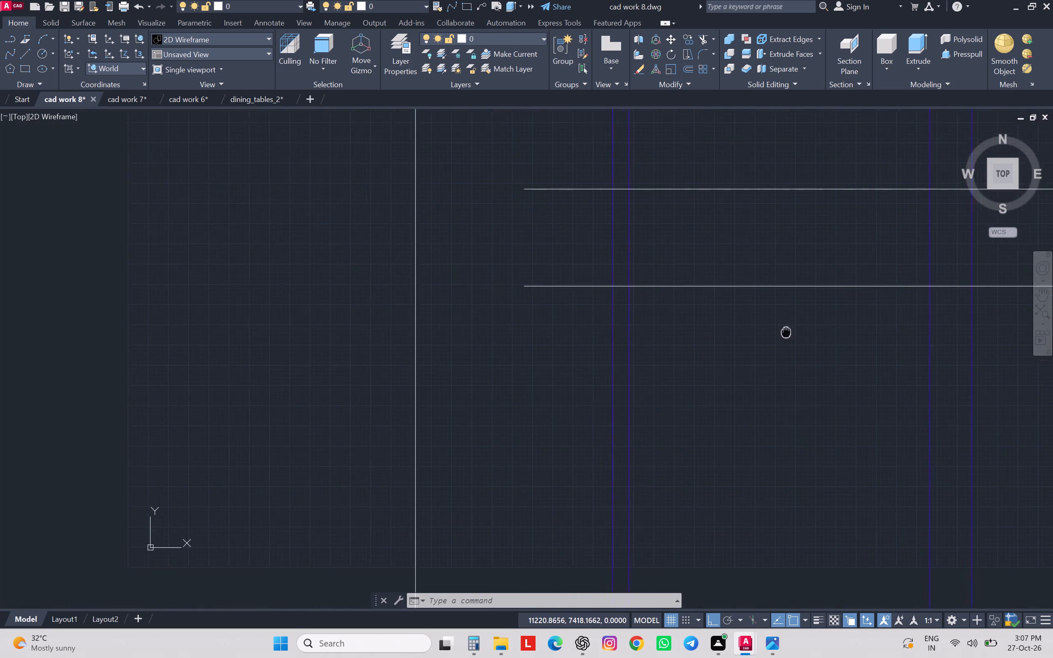
middle_click_drag(787, 329, 790, 321)
scroll(790, 321, "down", 2)
scroll(420, 427, "up", 2)
scroll(420, 427, "down", 1)
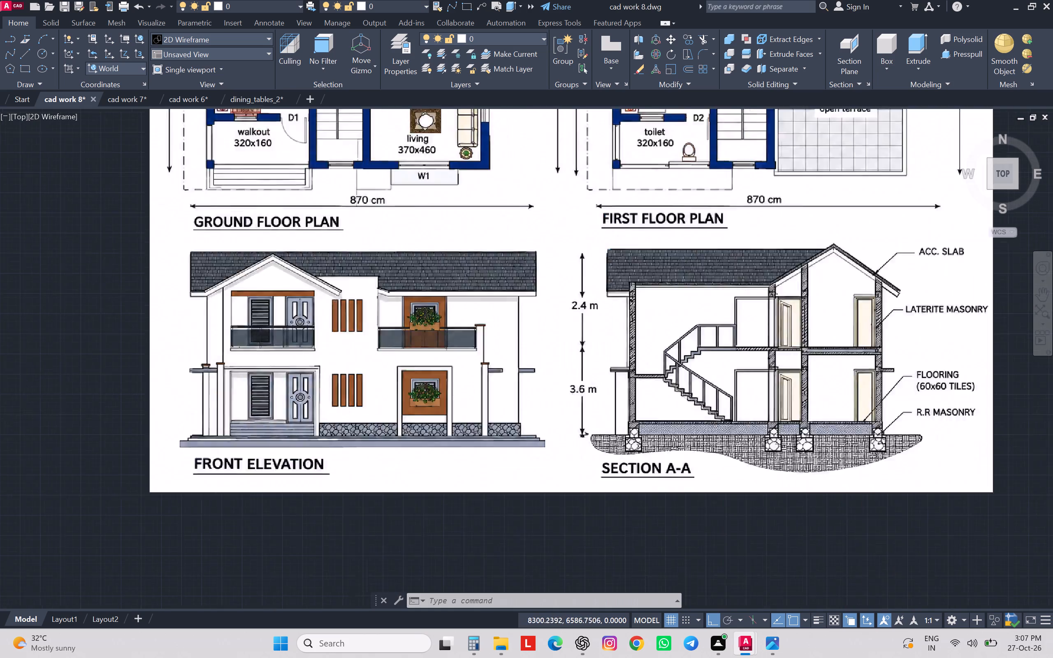
middle_click_drag(435, 422, 434, 422)
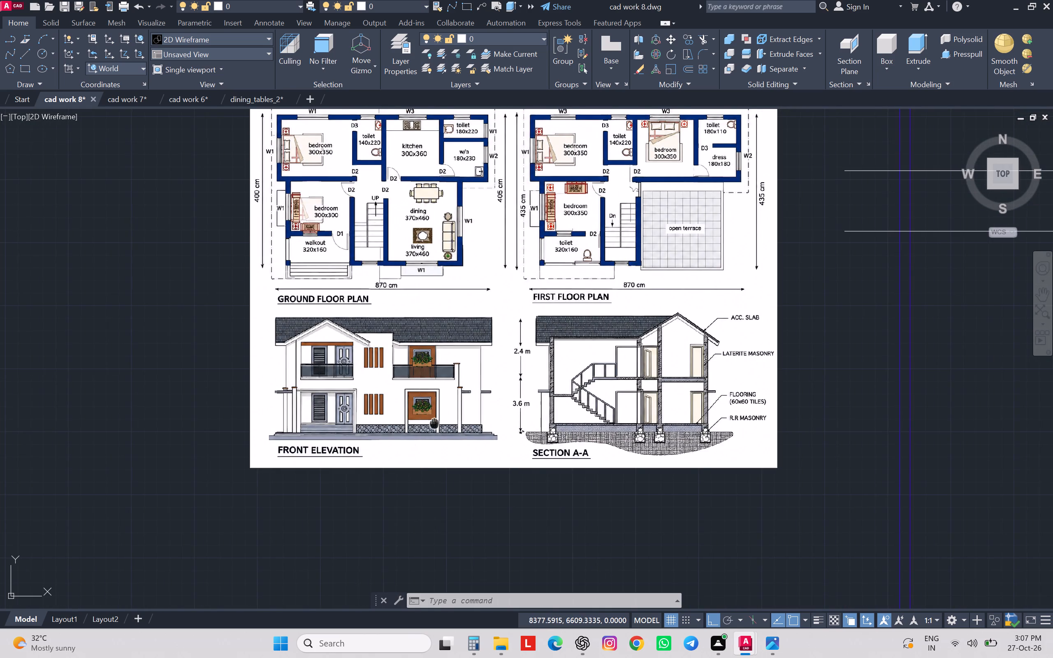
middle_click_drag(434, 422, 368, 361)
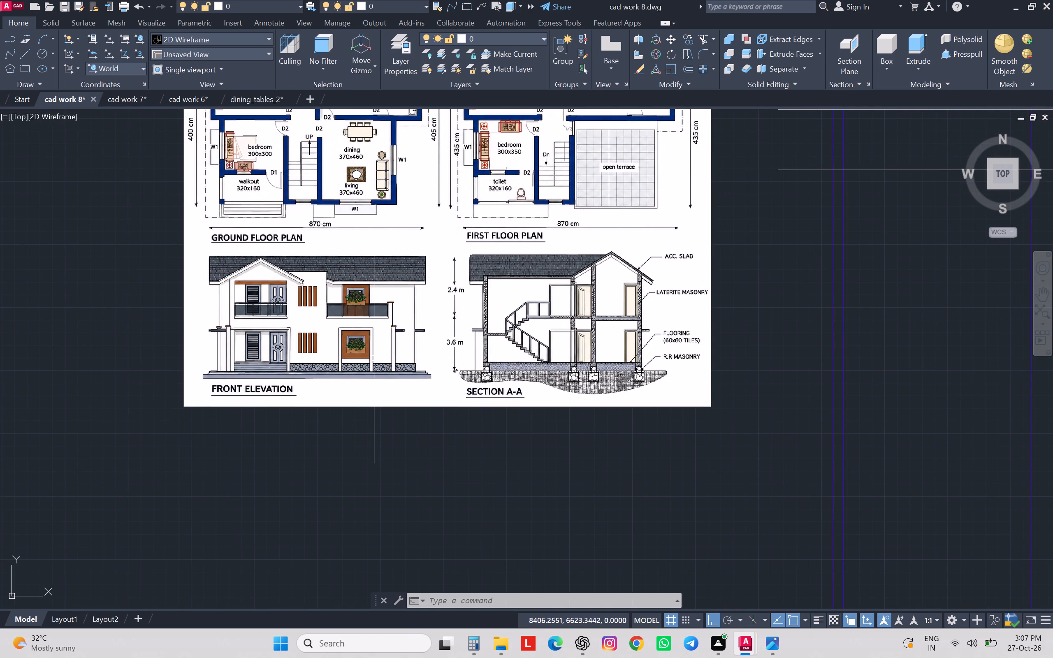
scroll(376, 369, "down", 2)
scroll(376, 369, "up", 5)
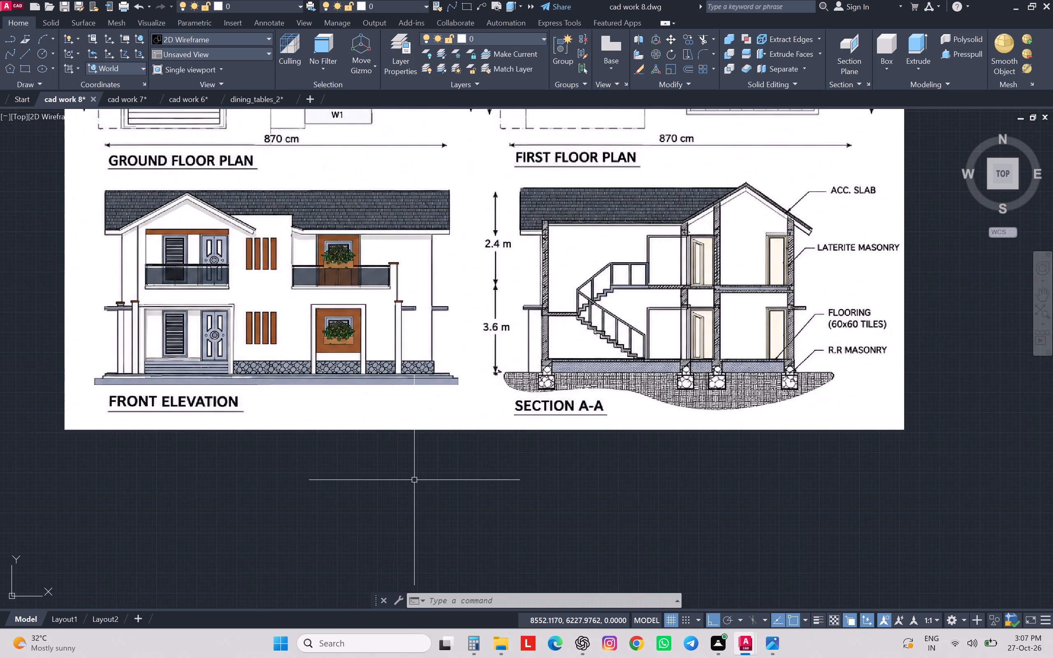
Offset the lowest horizontal line below the ground floor plan downward by 60.
scroll(412, 481, "down", 2)
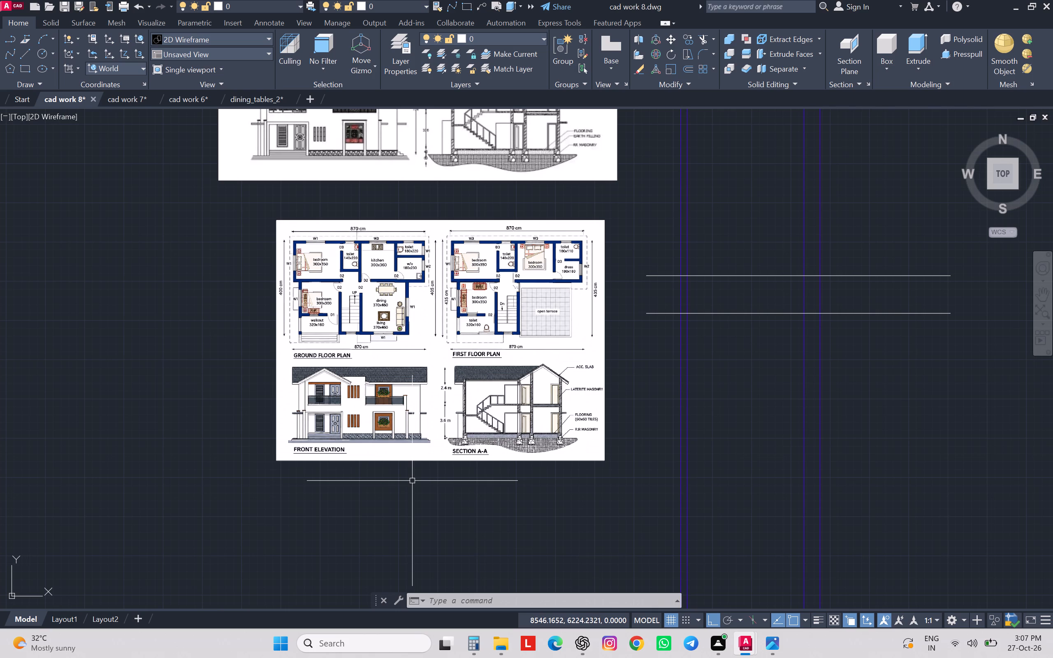
middle_click_drag(440, 447, 343, 422)
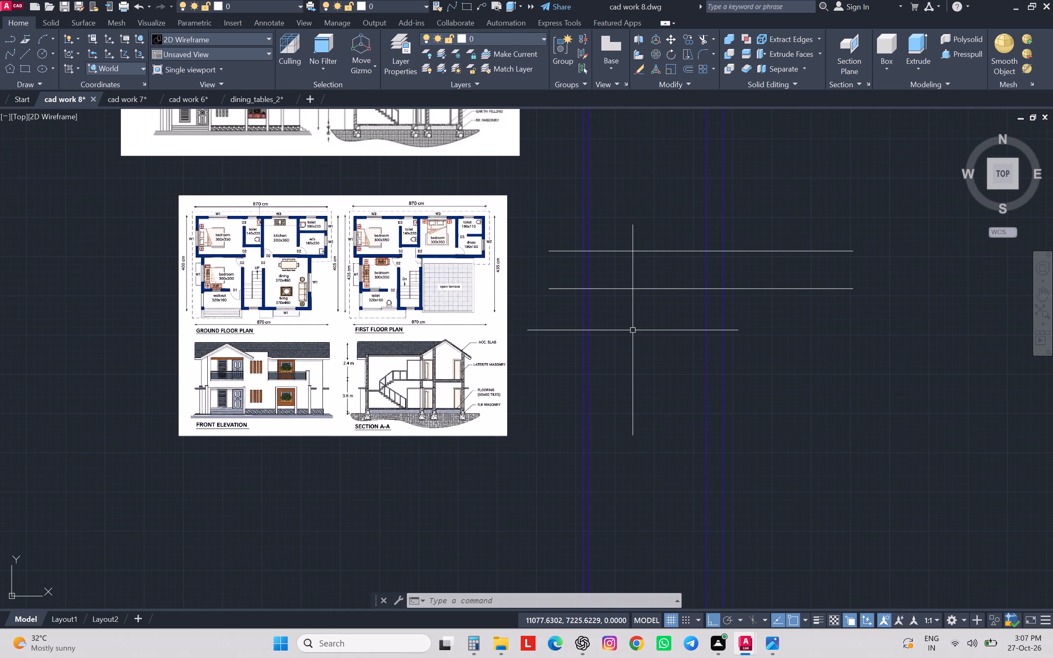
key("Escape")
key("Escape")
key("Escape")
key("Escape")
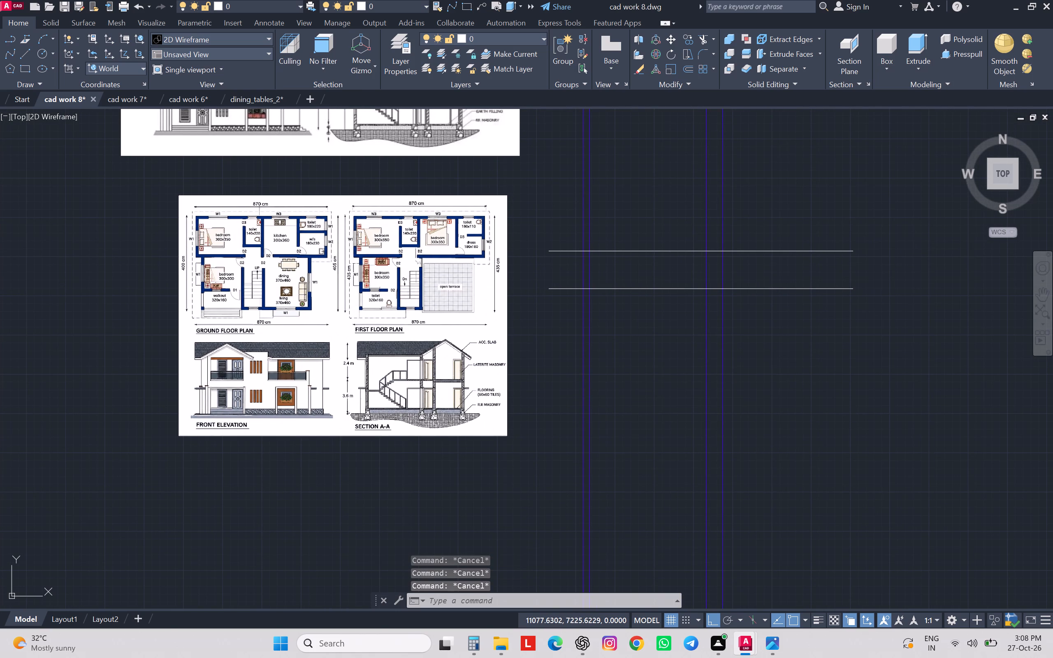
key("o")
key("Return")
type("60")
key("Return")
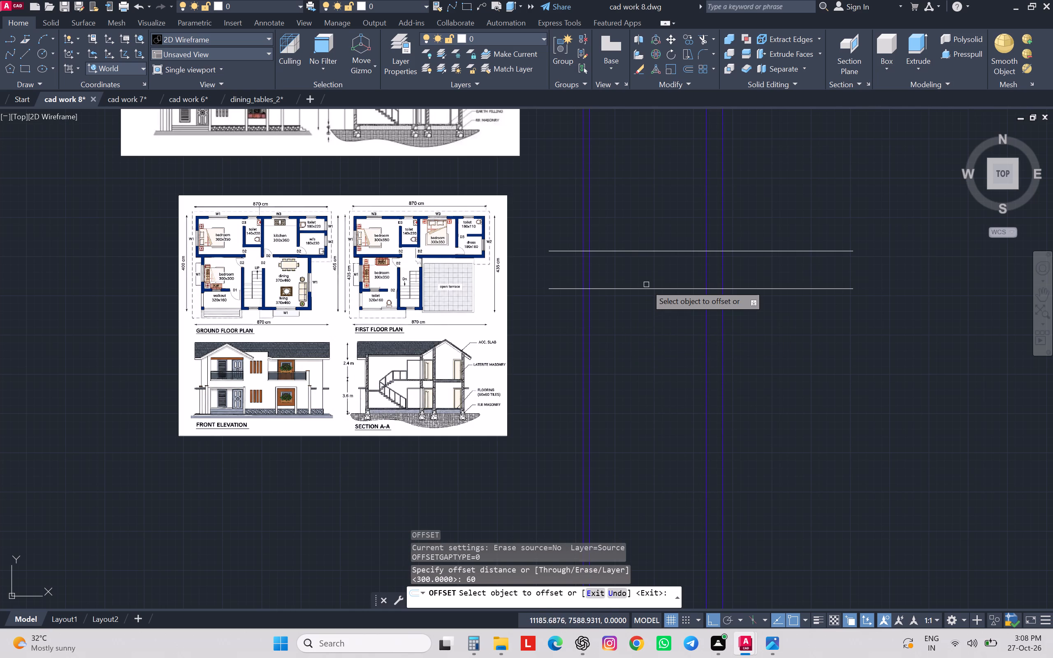
left_click(646, 288)
left_click(660, 346)
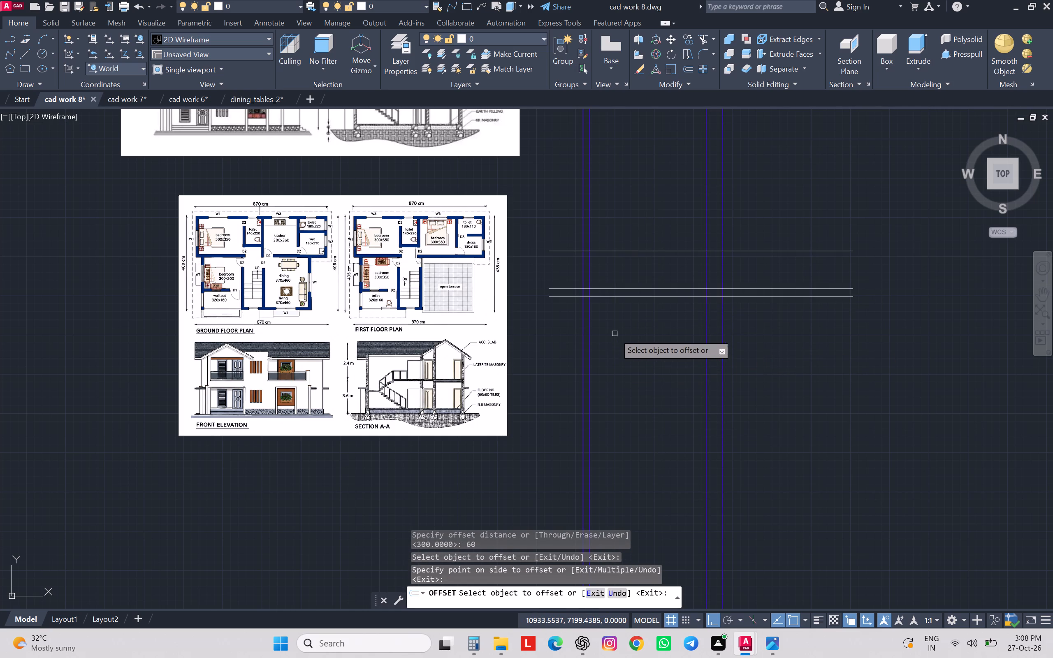
middle_click_drag(615, 334, 612, 408)
scroll(612, 405, "down", 2)
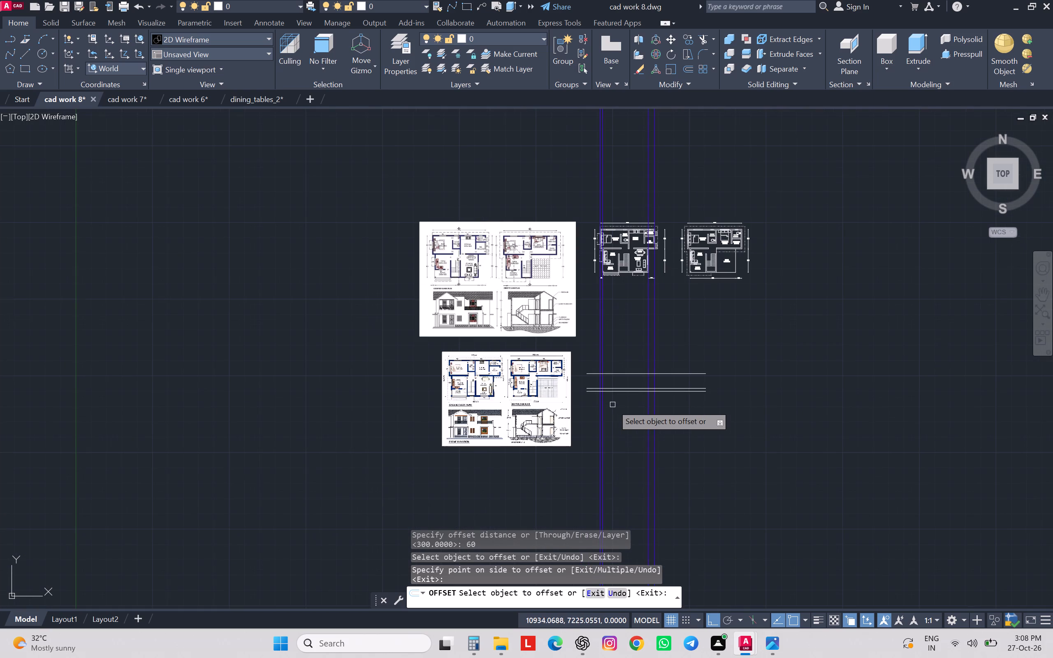
scroll(612, 328, "up", 2)
middle_click(612, 328)
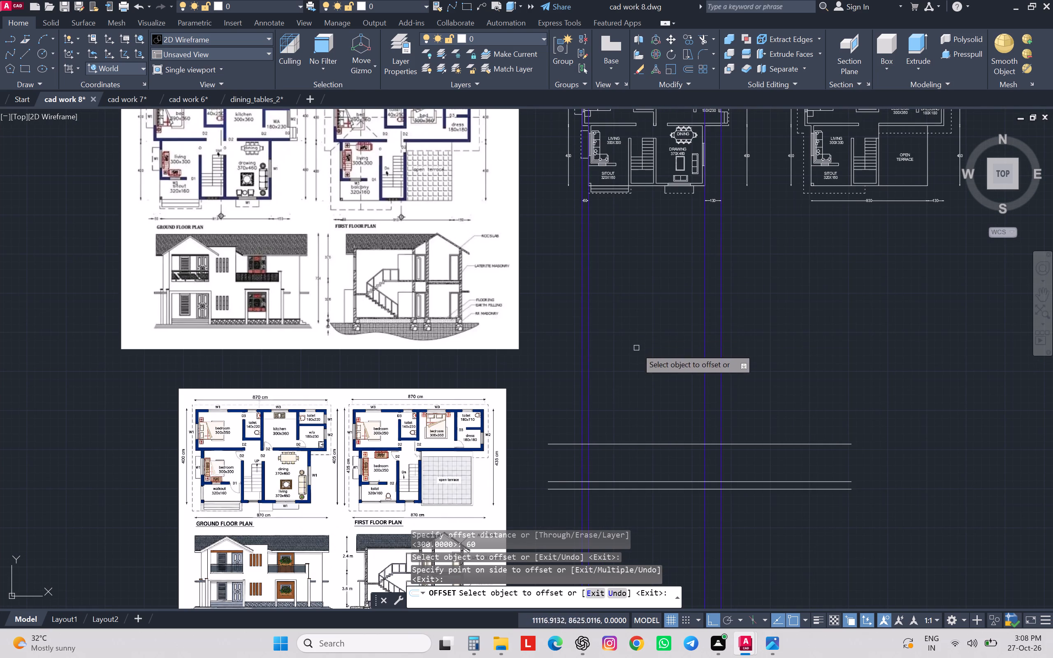
middle_click_drag(639, 268, 600, 348)
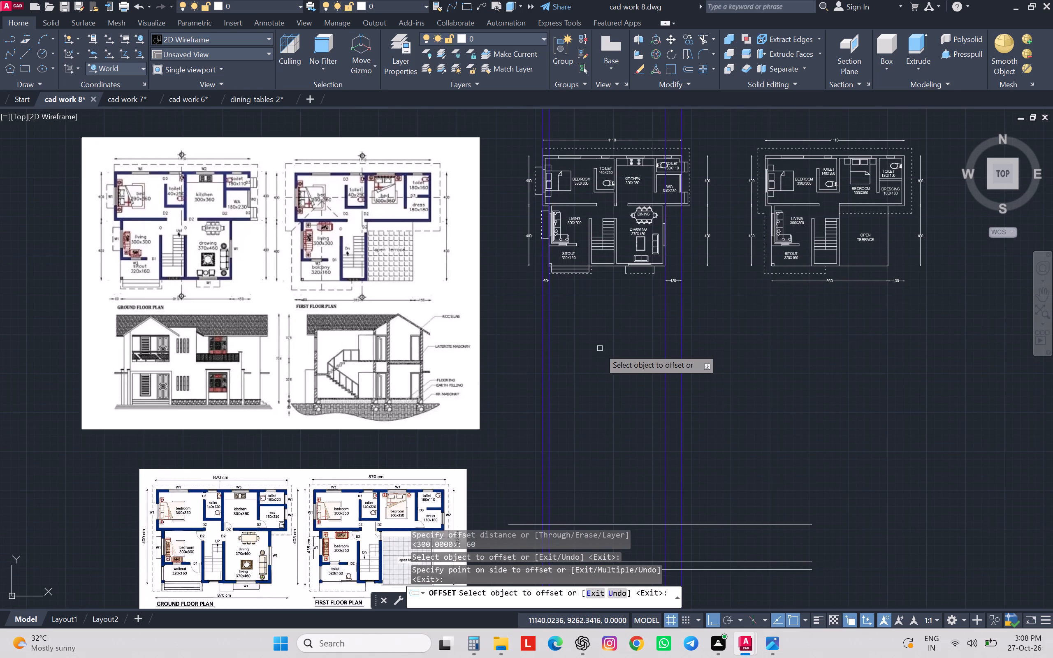
scroll(600, 349, "down", 2)
scroll(598, 438, "up", 2)
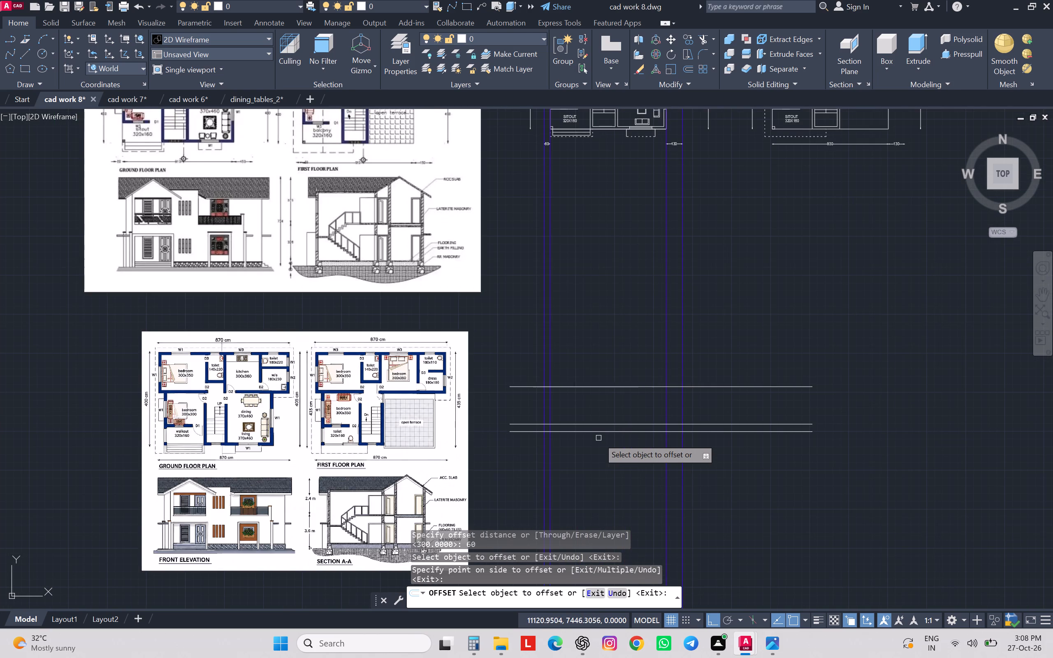
middle_click_drag(597, 438, 600, 389)
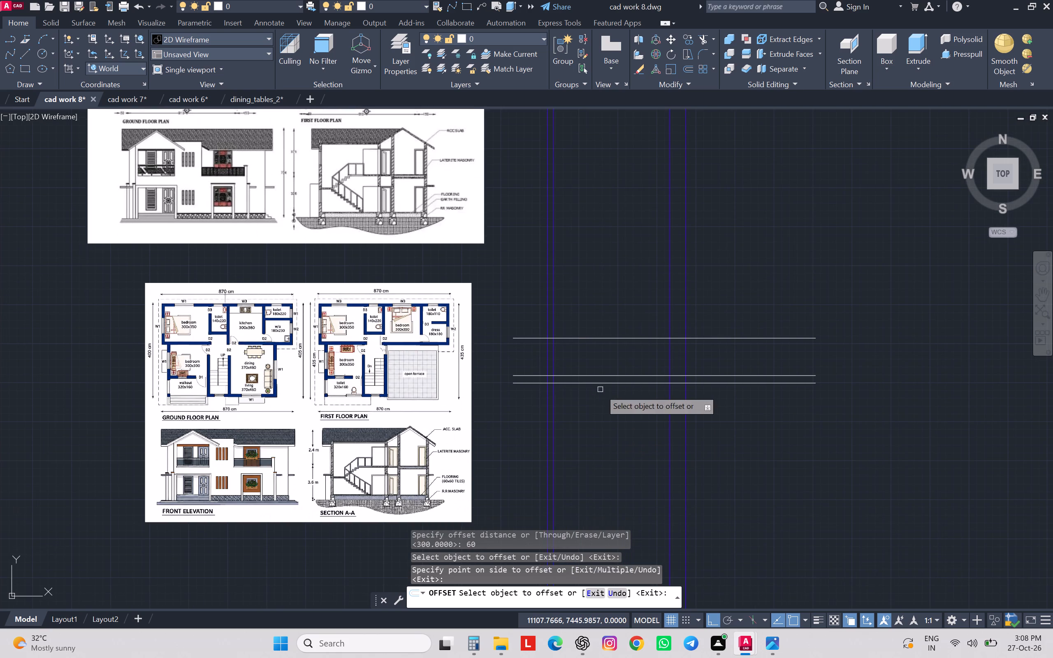
left_click(720, 435)
key("Escape")
key("Escape")
key("Escape")
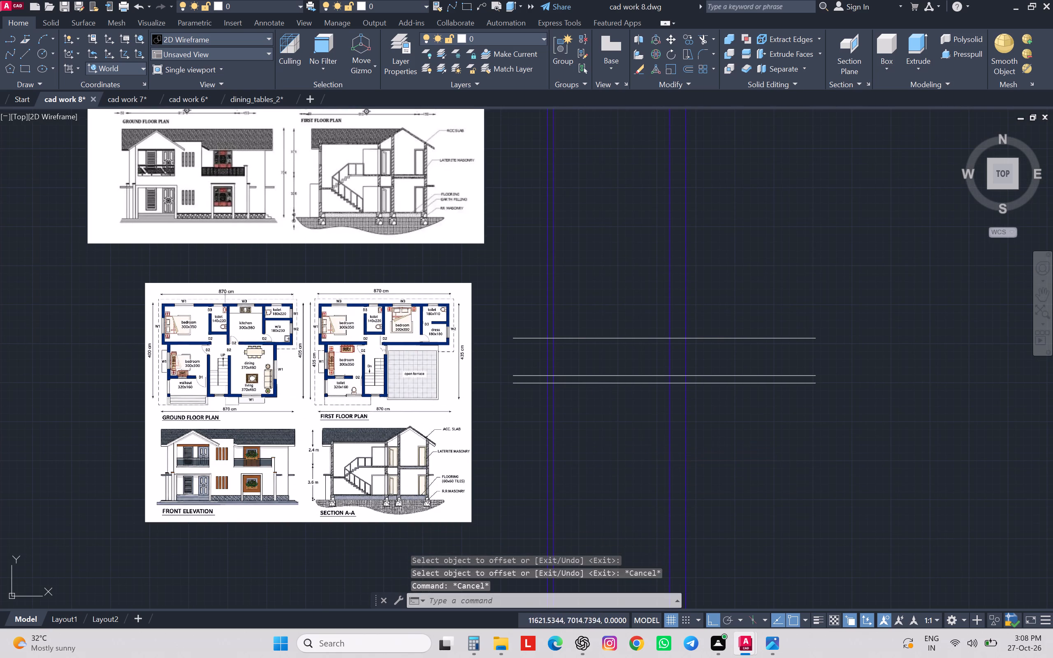
Assign the four vertical construction lines projected from the ground floor plan to layer 0.
left_click_drag(693, 435, 687, 431)
left_click(506, 440)
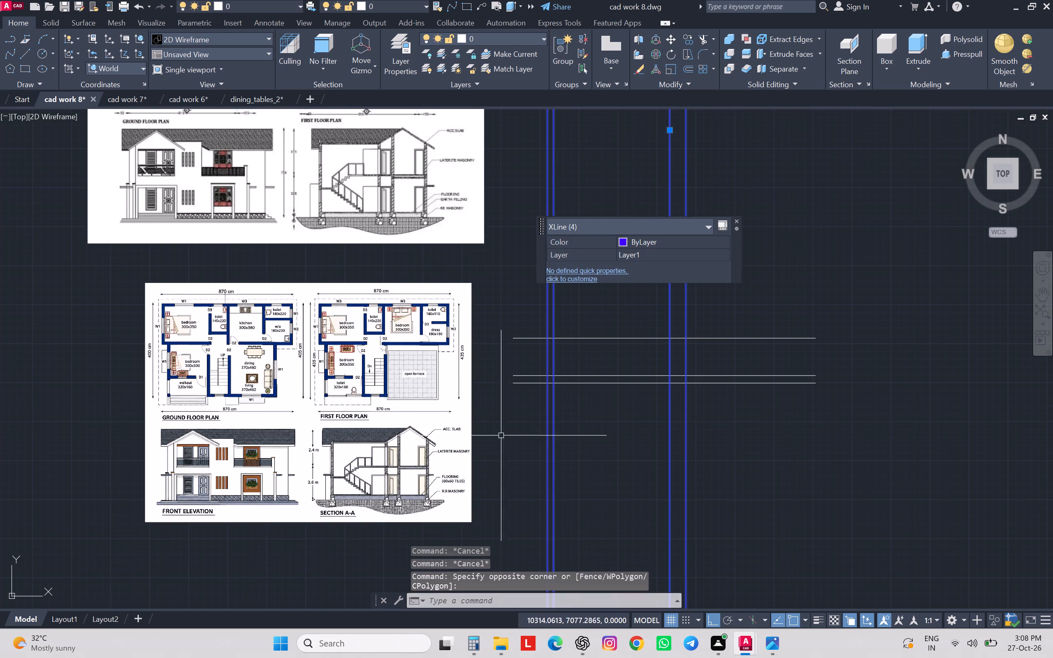
left_click(542, 39)
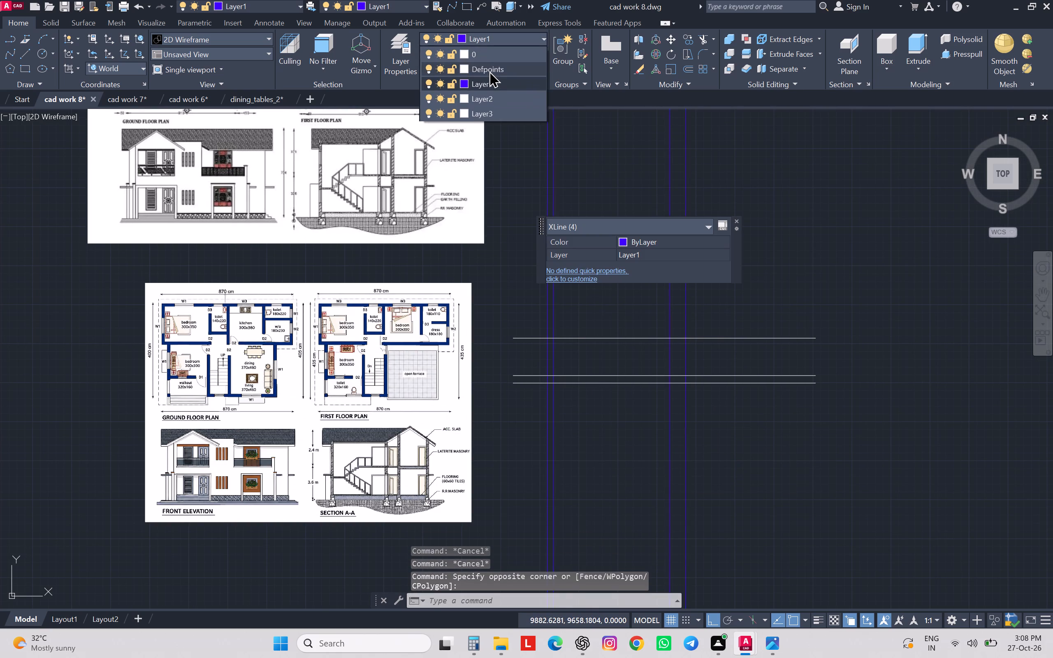
left_click(484, 56)
key("Escape")
key("Escape")
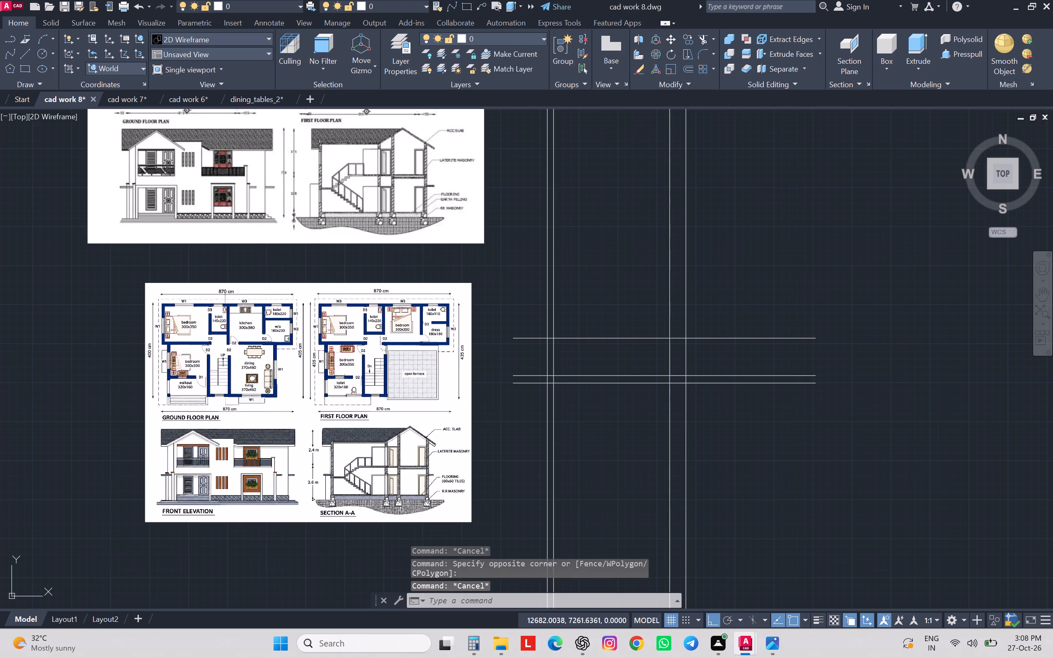
key("Escape")
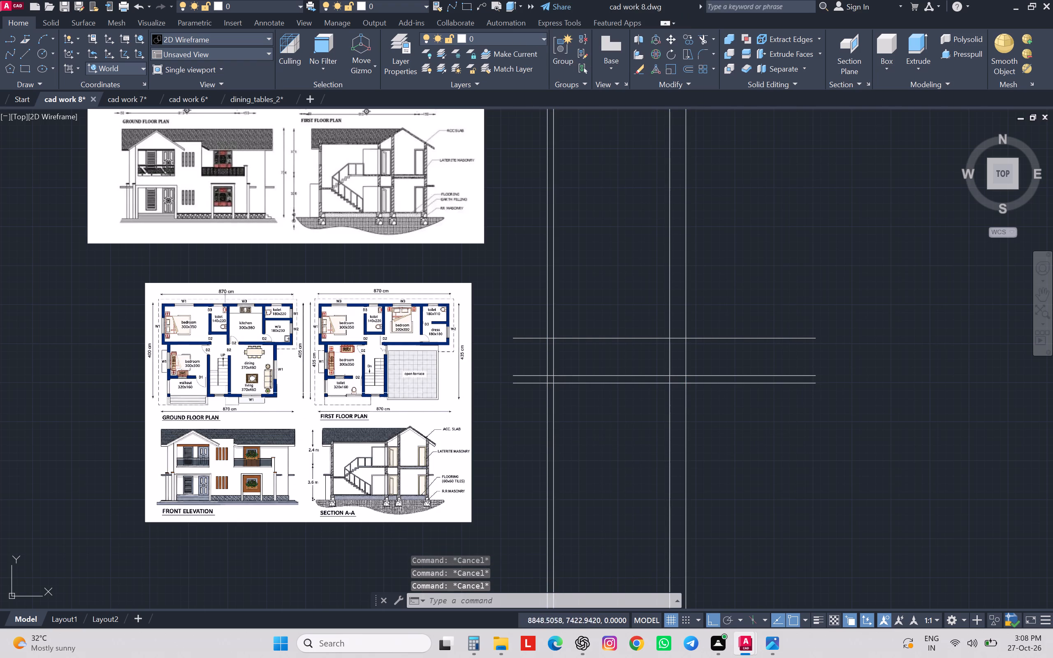
Move the three horizontal elevation lines straight up about 1011 units, closer beneath the ground floor plan.
middle_click_drag(315, 396, 322, 366)
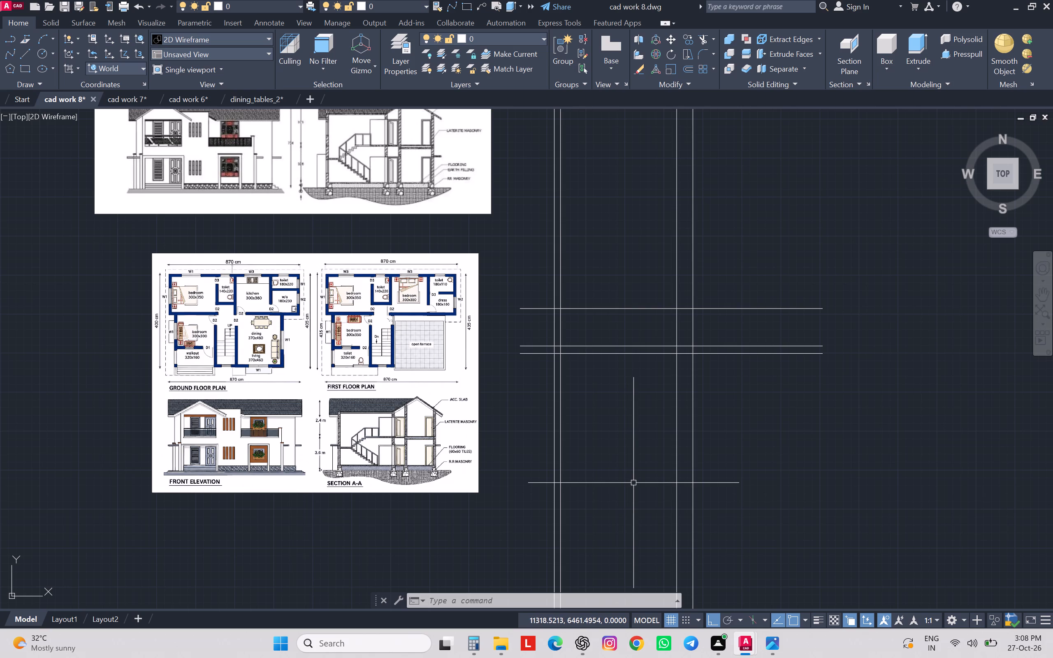
scroll(633, 483, "down", 3)
scroll(635, 413, "up", 5)
scroll(597, 327, "down", 2)
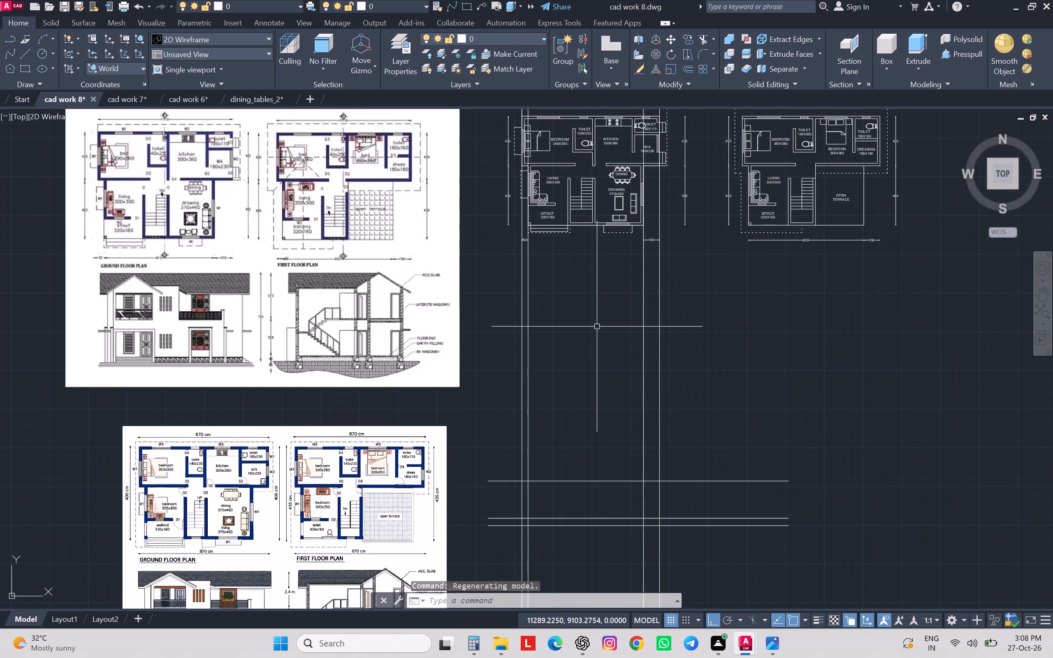
scroll(597, 327, "down", 2)
scroll(588, 289, "up", 2)
scroll(588, 289, "down", 1)
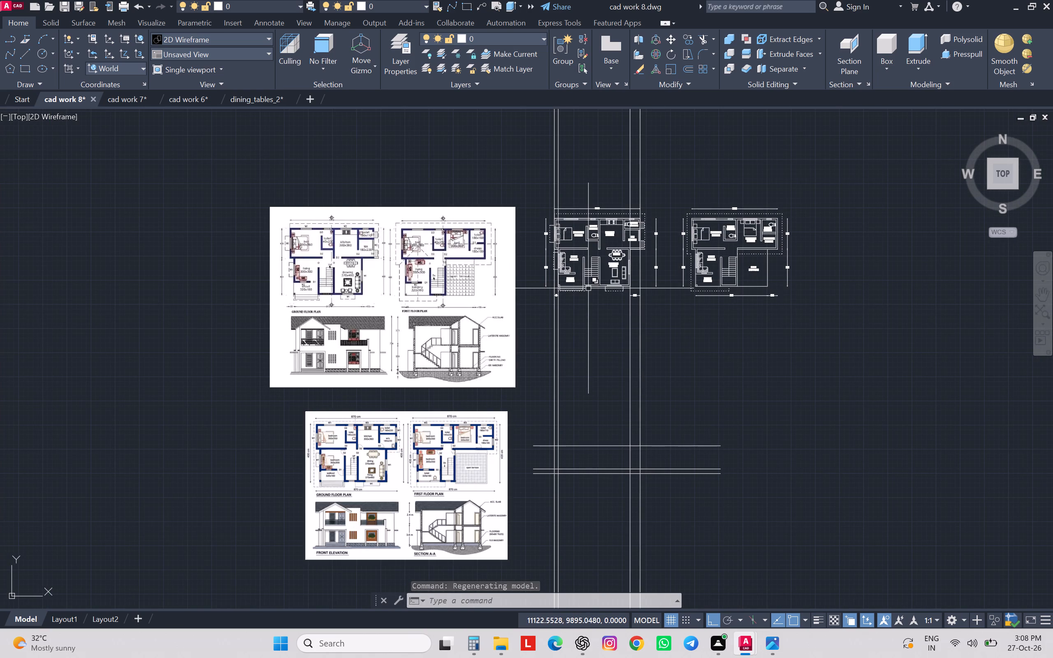
scroll(588, 288, "up", 1)
scroll(588, 288, "down", 2)
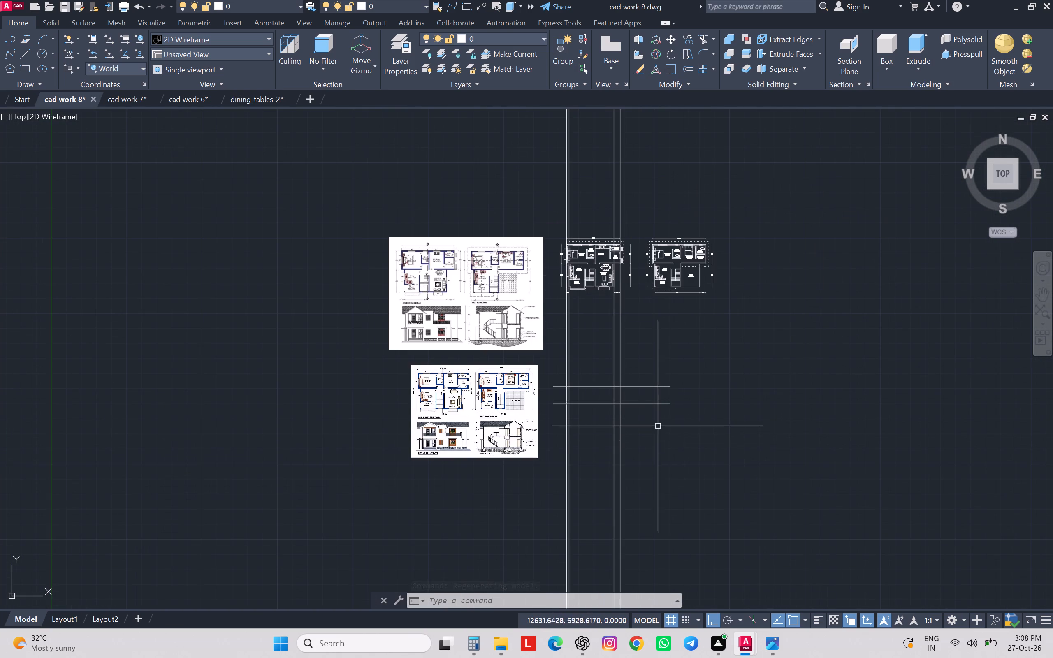
left_click(690, 361)
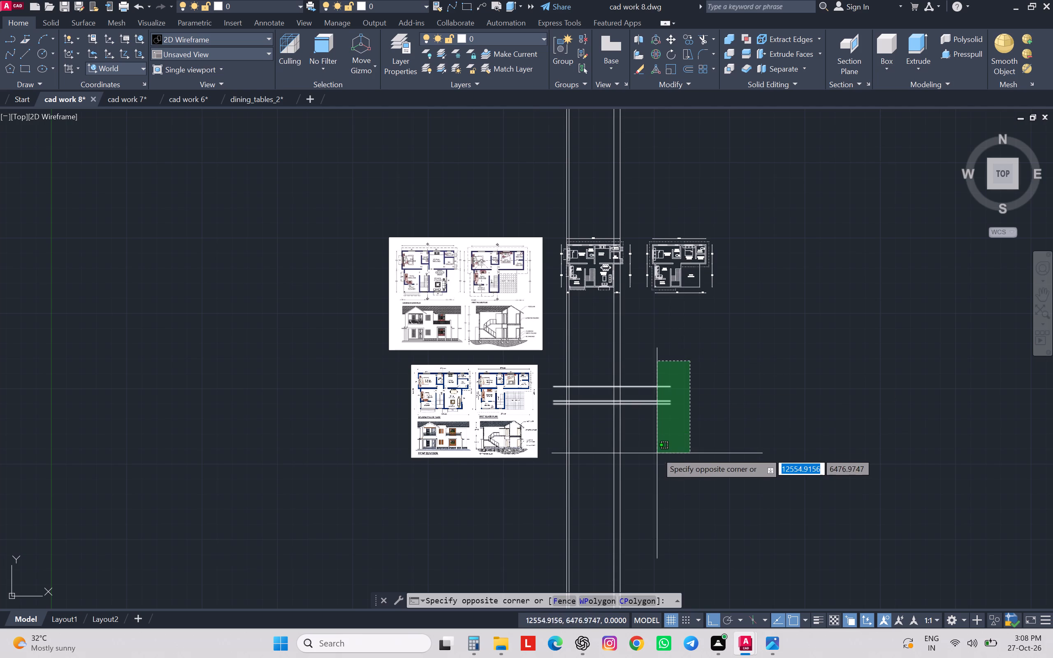
left_click(662, 447)
key("m")
key("Return")
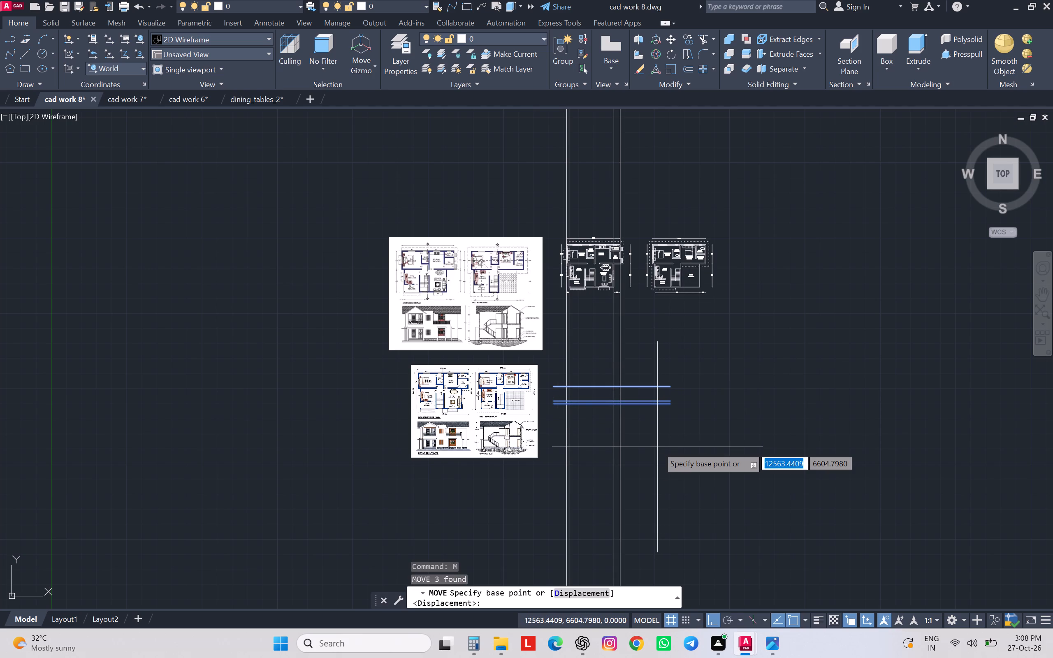
scroll(580, 396, "up", 1)
scroll(580, 396, "down", 2)
scroll(580, 396, "up", 1)
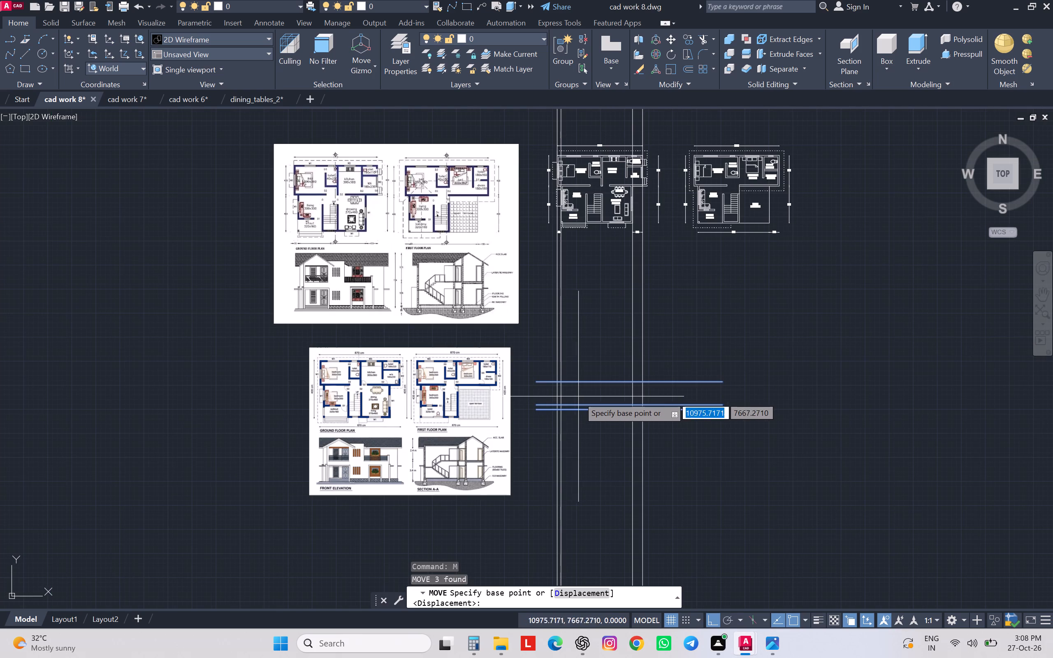
scroll(560, 383, "down", 1)
scroll(560, 383, "up", 1)
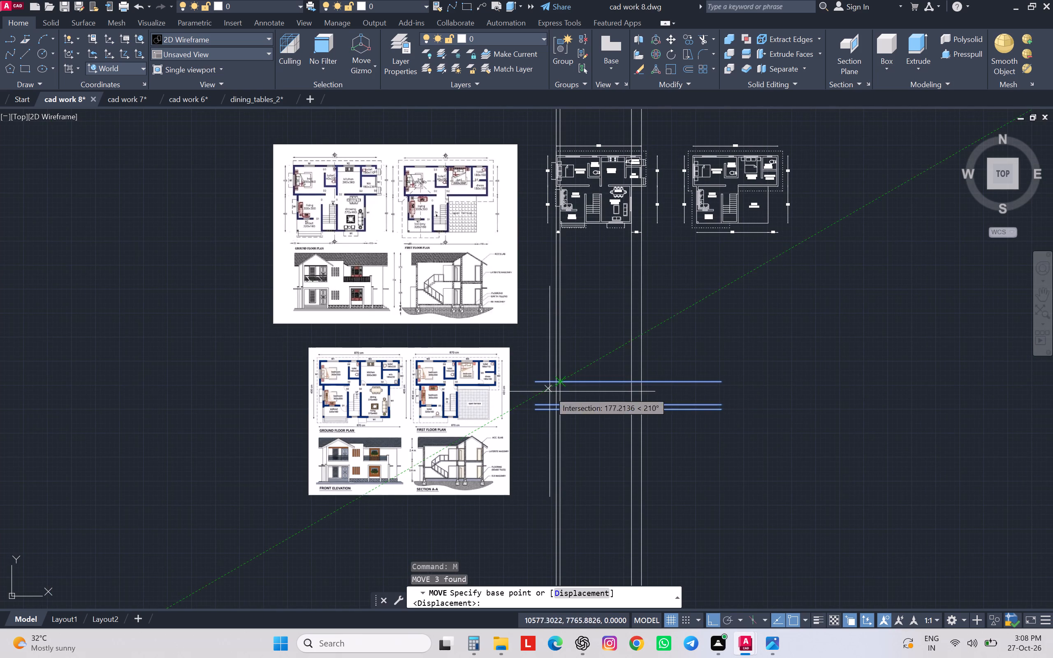
scroll(563, 381, "up", 4)
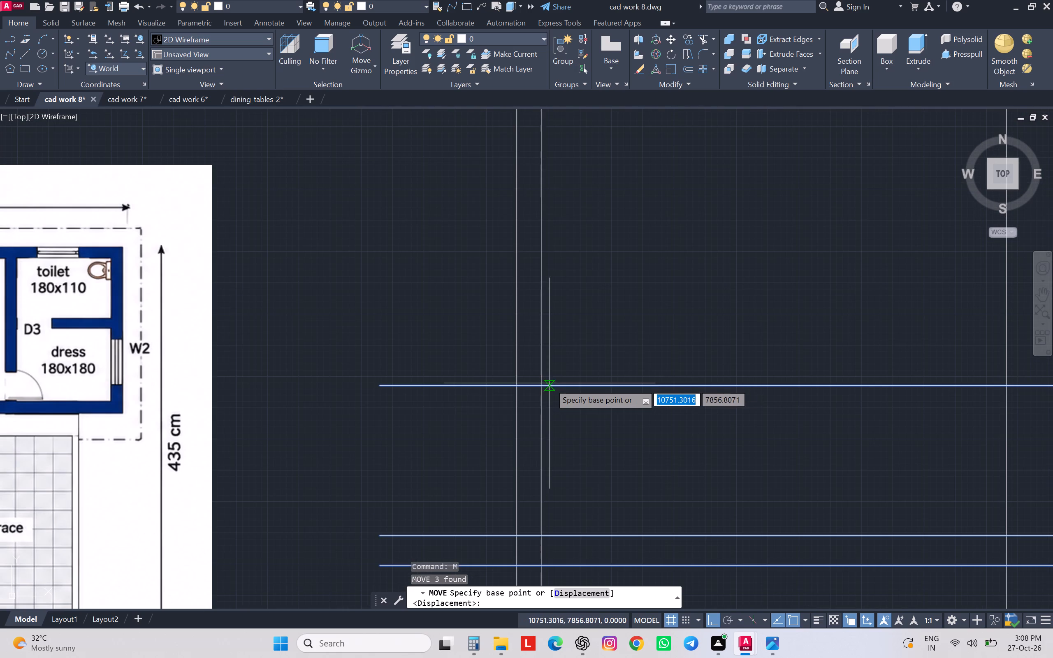
left_click(545, 385)
scroll(545, 385, "down", 3)
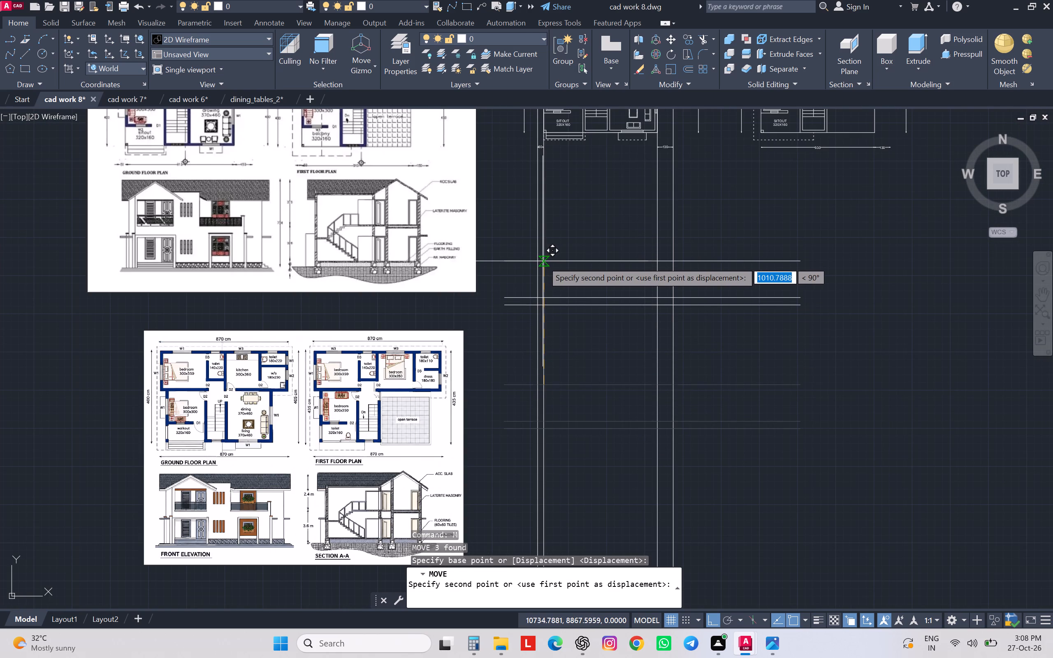
left_click(543, 261)
key("Escape")
key("Escape")
key("Escape")
key("Escape")
key("Escape")
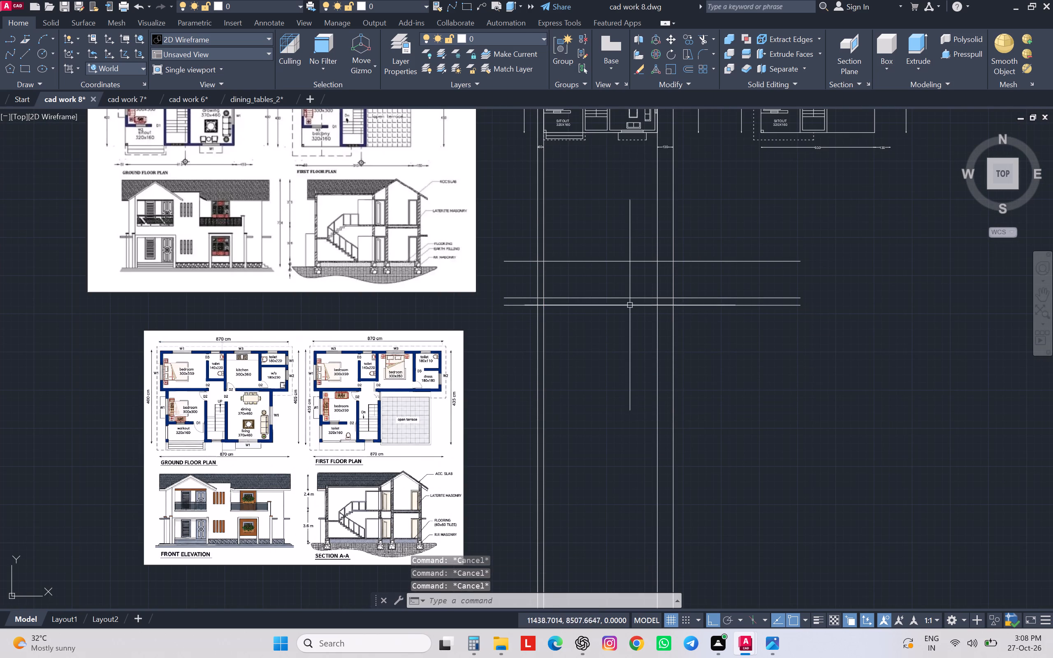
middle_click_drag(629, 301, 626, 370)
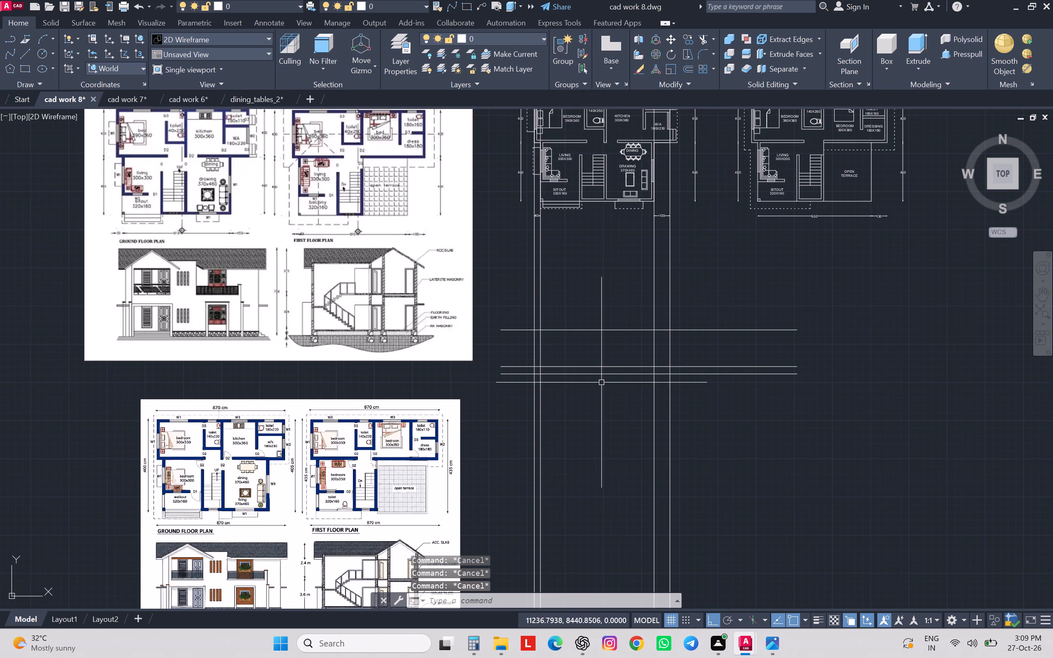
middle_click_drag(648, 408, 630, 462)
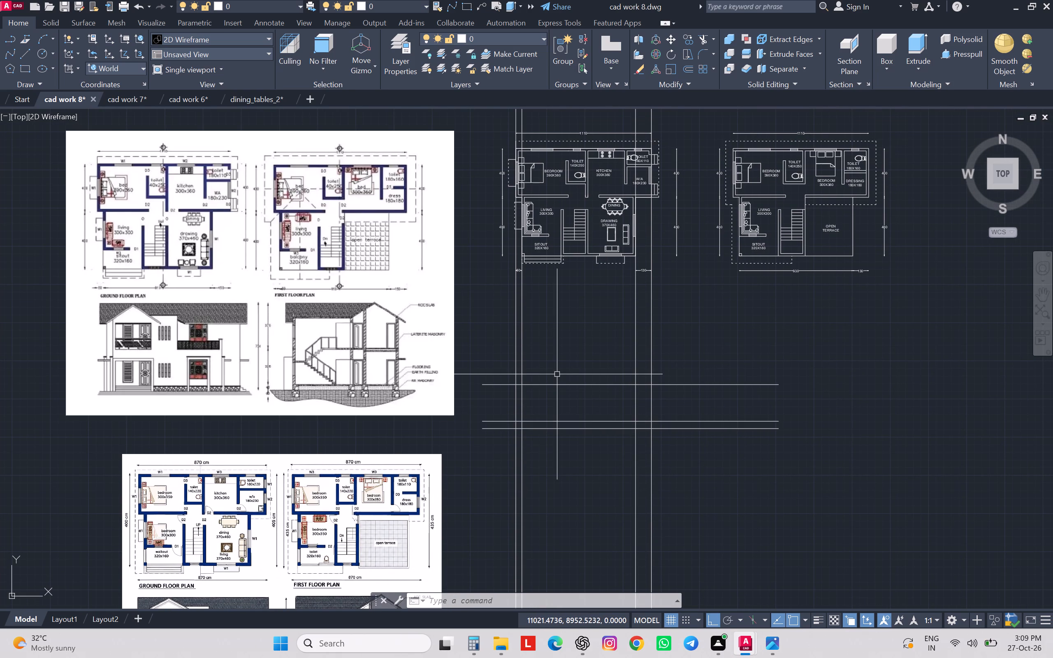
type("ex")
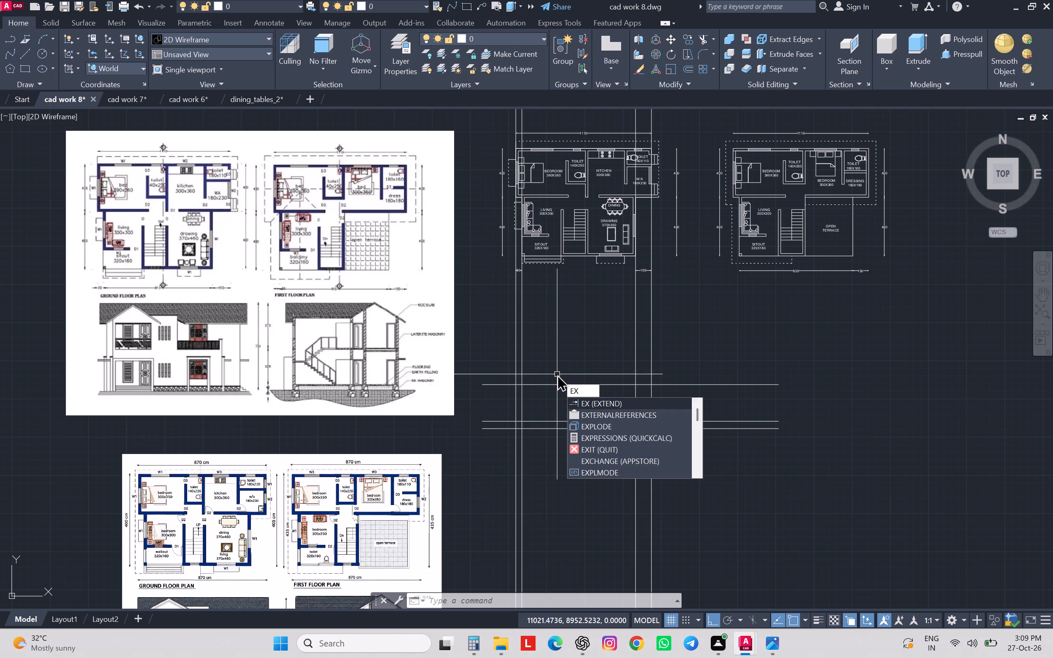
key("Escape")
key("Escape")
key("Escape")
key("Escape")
Draw a vertical construction line through the ground floor plan's front wall at the staircase-side face of the sitout wall.
type("xl")
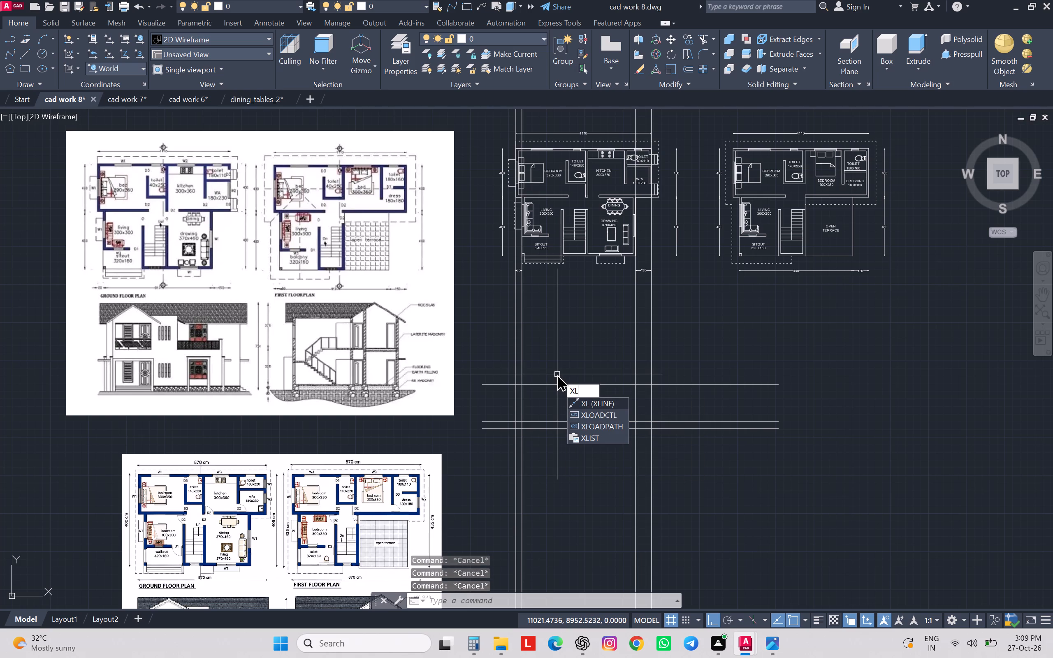
key("Return")
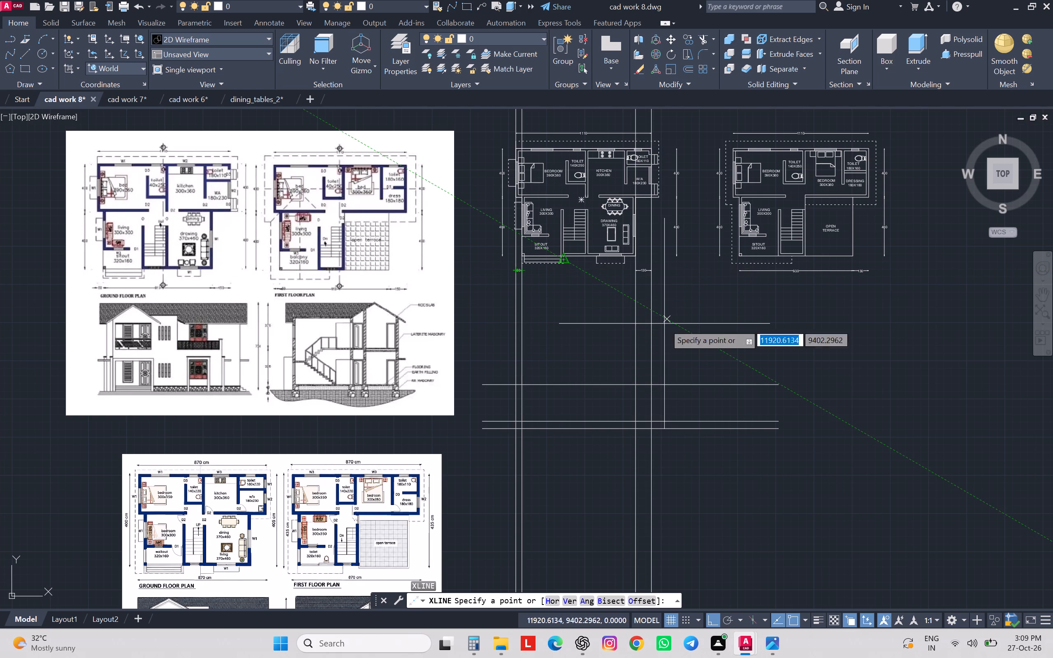
scroll(575, 241, "up", 5)
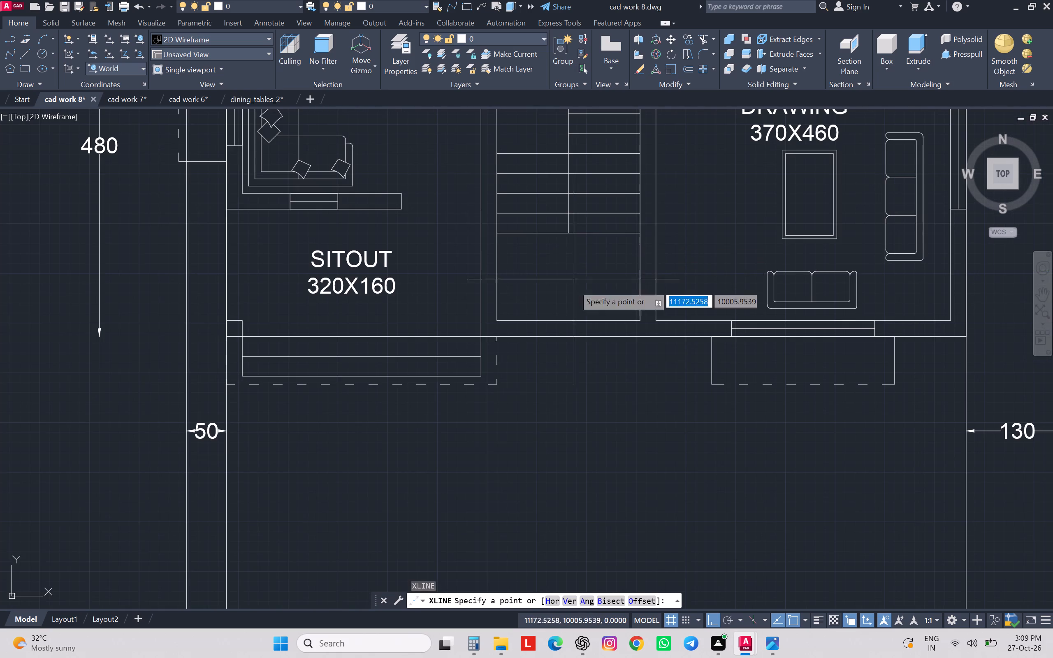
left_click(500, 334)
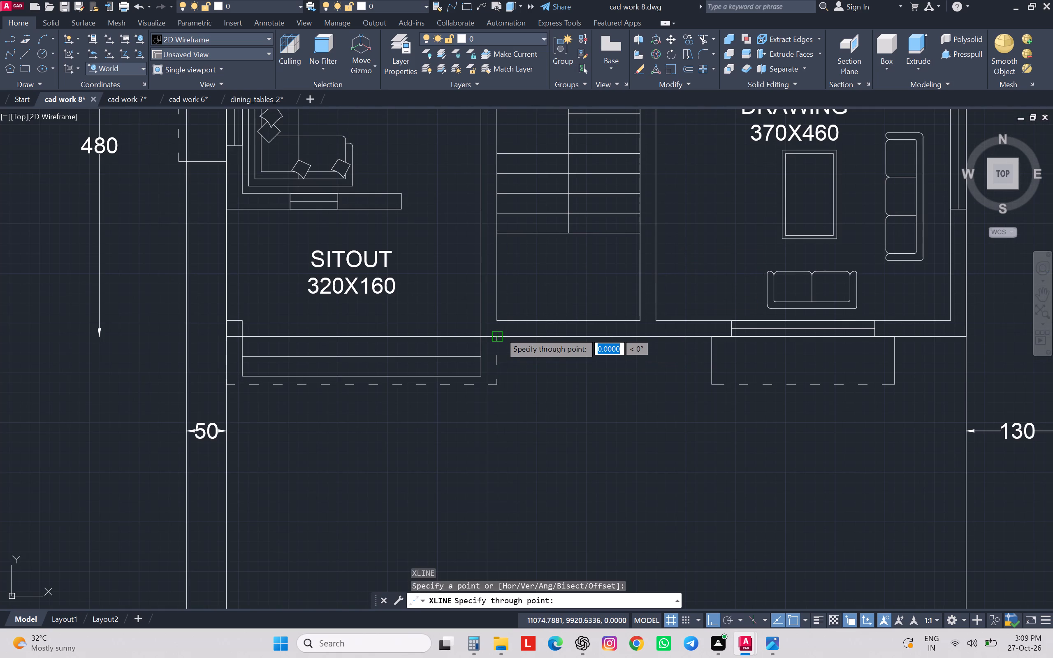
scroll(500, 332, "down", 4)
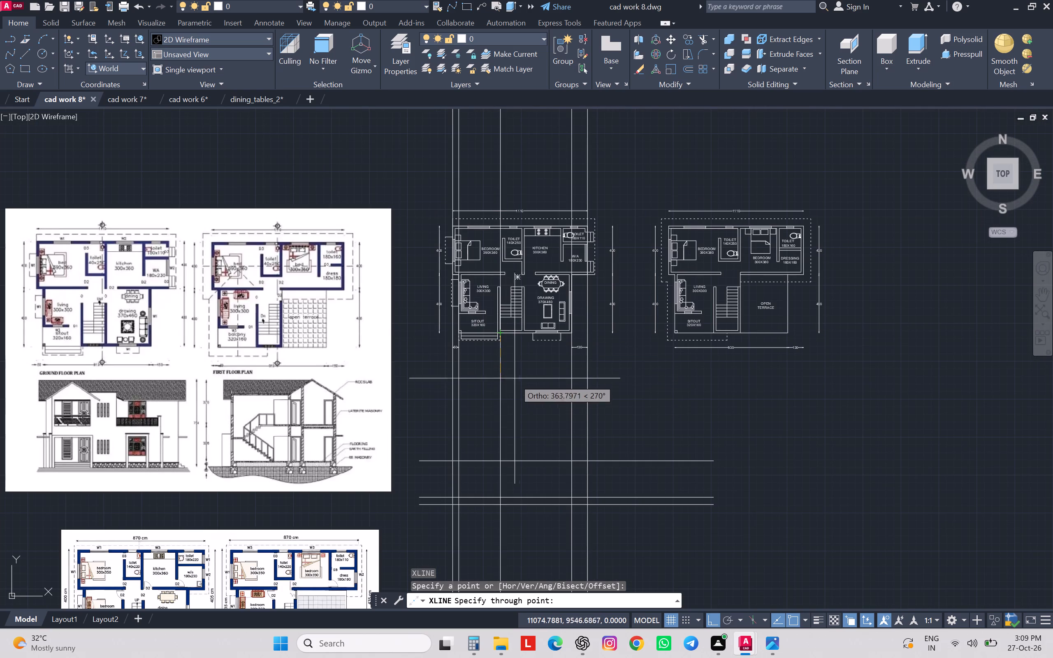
left_click(518, 389)
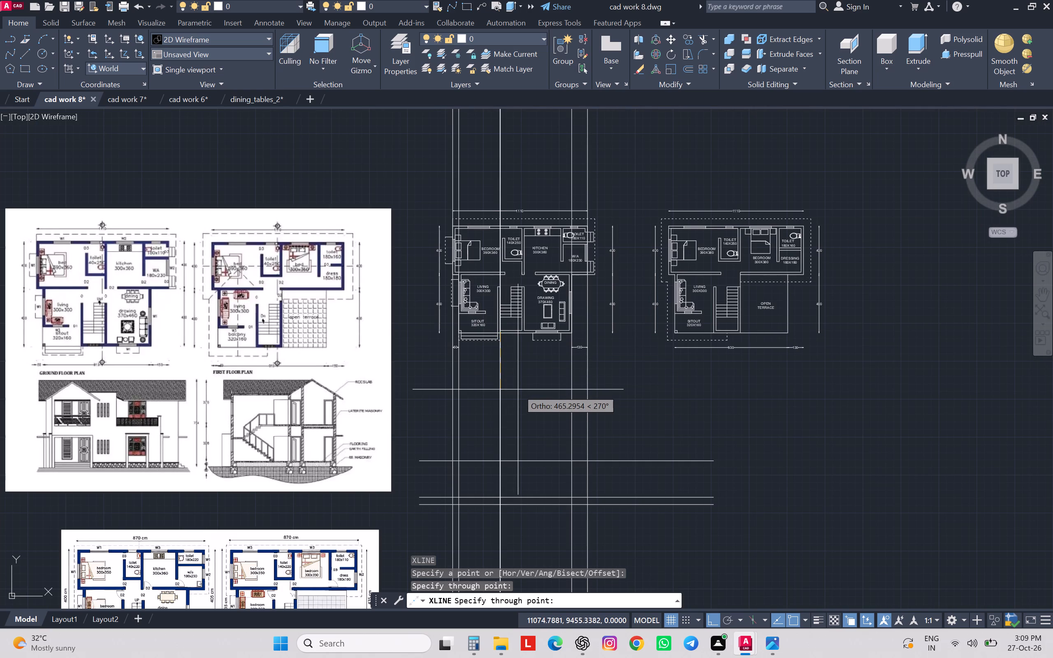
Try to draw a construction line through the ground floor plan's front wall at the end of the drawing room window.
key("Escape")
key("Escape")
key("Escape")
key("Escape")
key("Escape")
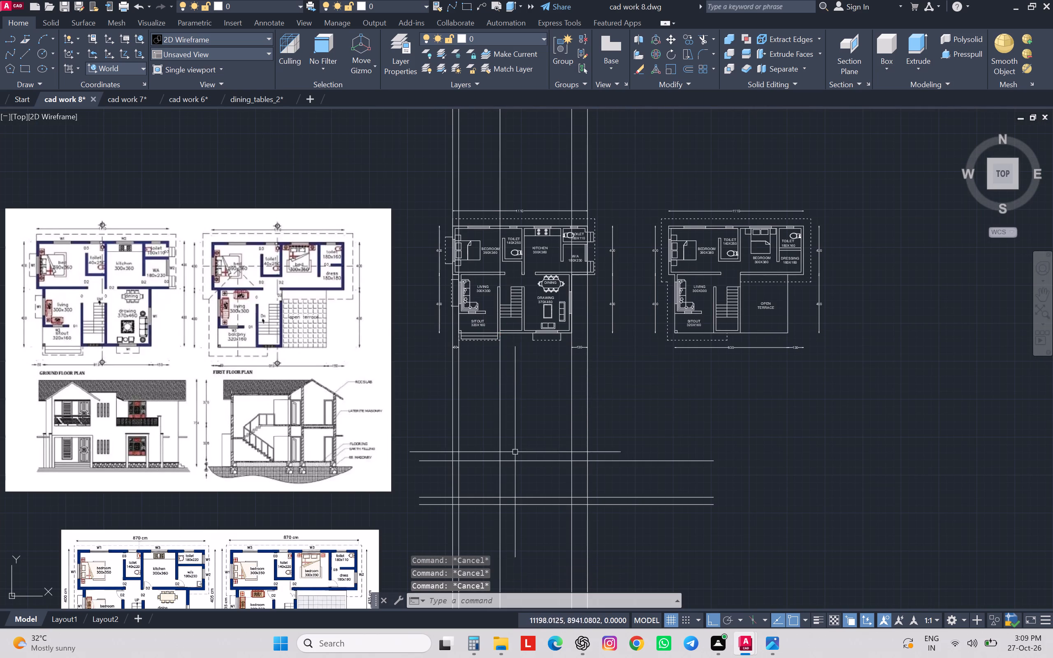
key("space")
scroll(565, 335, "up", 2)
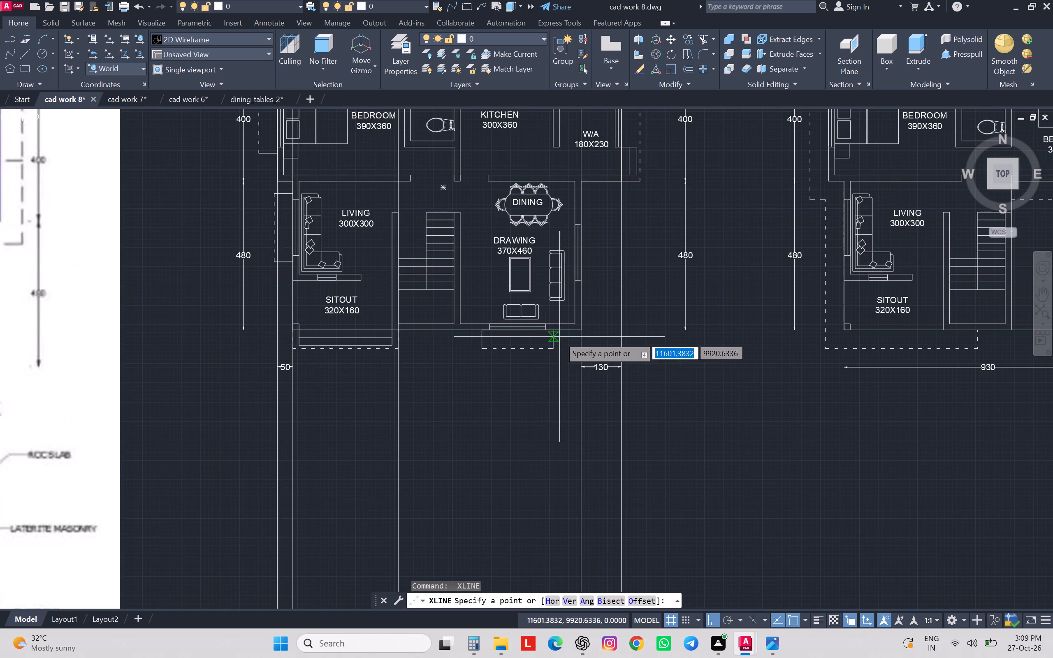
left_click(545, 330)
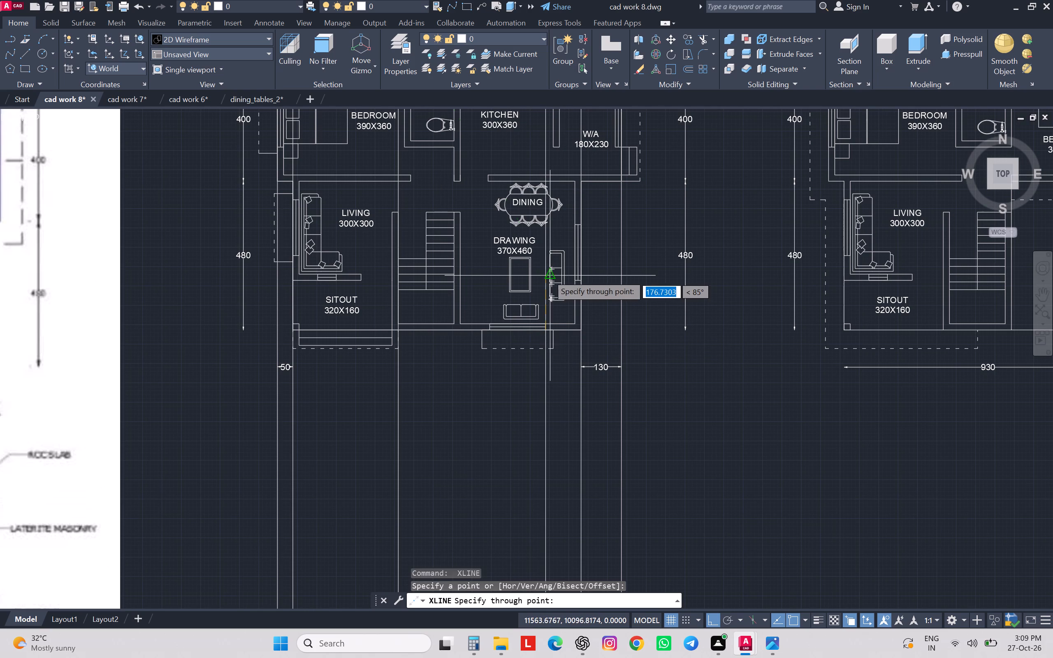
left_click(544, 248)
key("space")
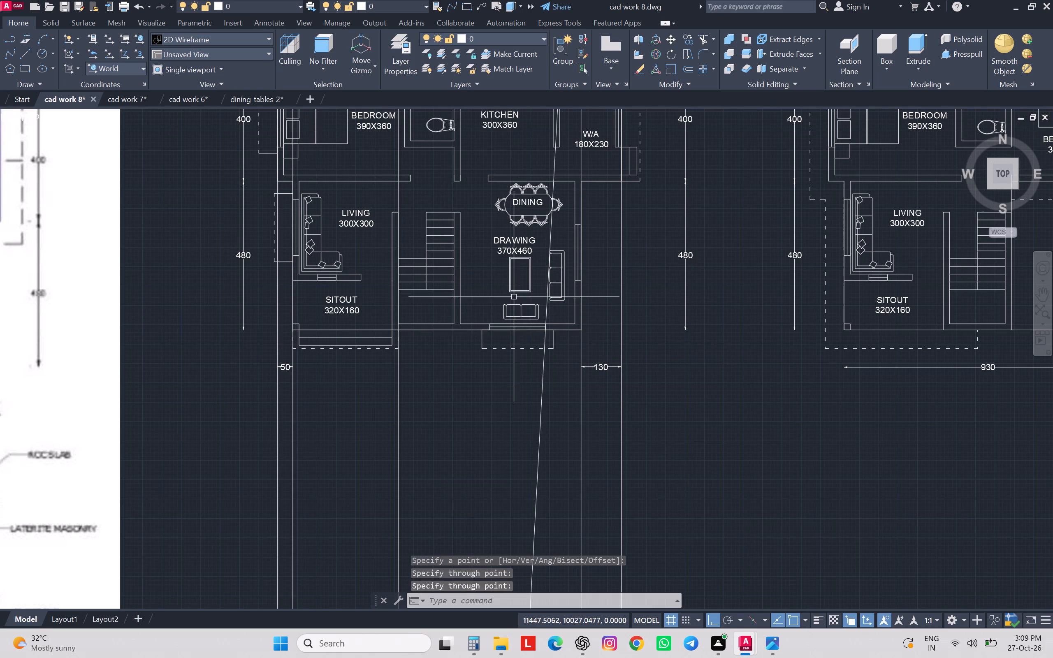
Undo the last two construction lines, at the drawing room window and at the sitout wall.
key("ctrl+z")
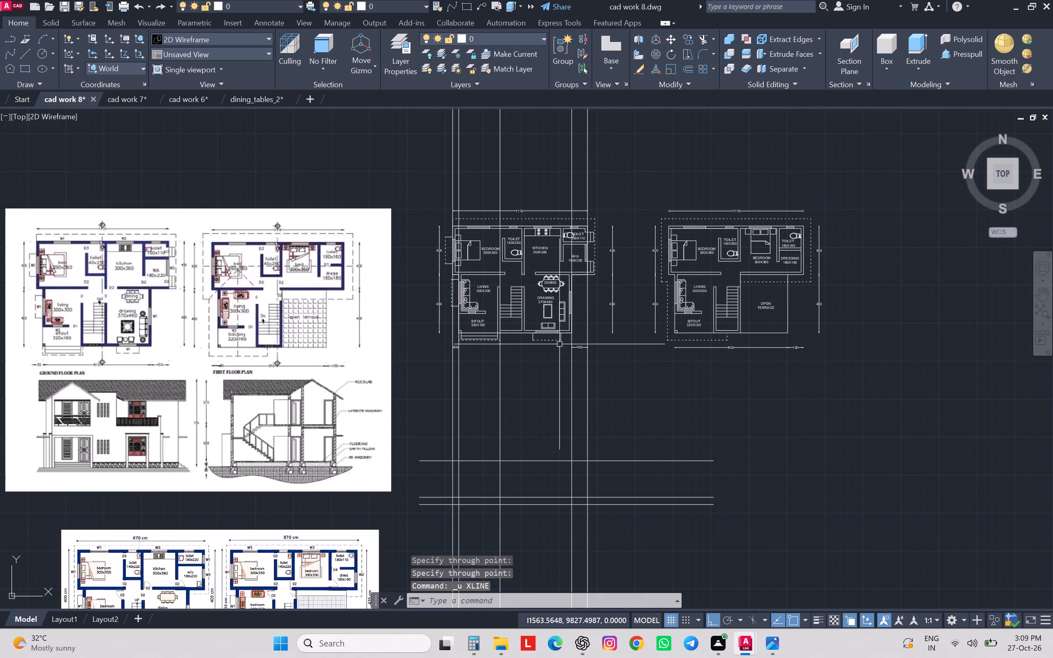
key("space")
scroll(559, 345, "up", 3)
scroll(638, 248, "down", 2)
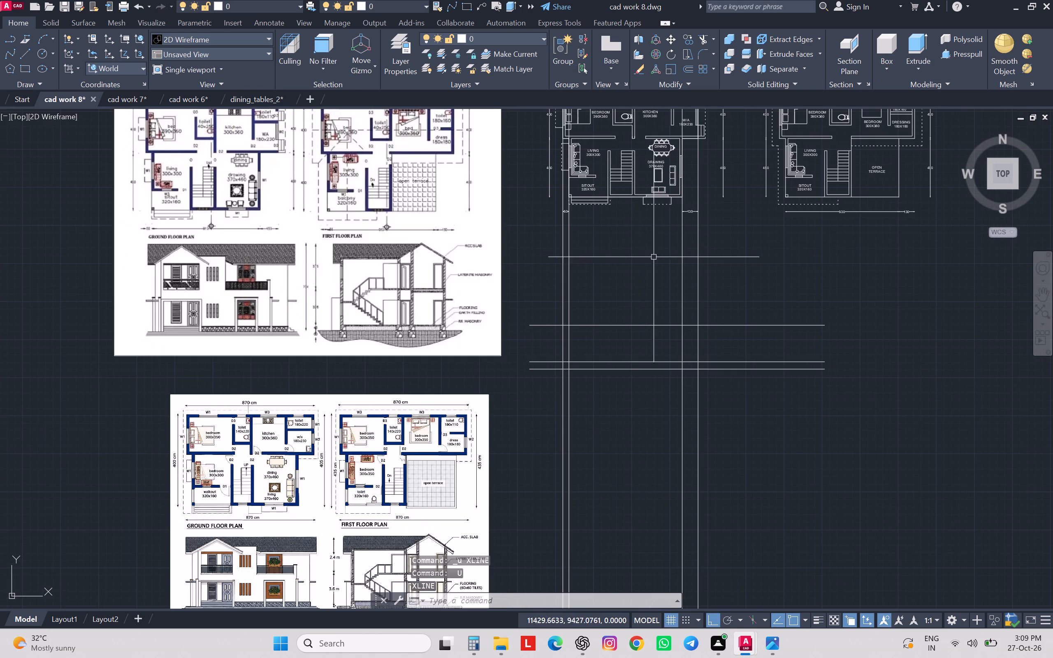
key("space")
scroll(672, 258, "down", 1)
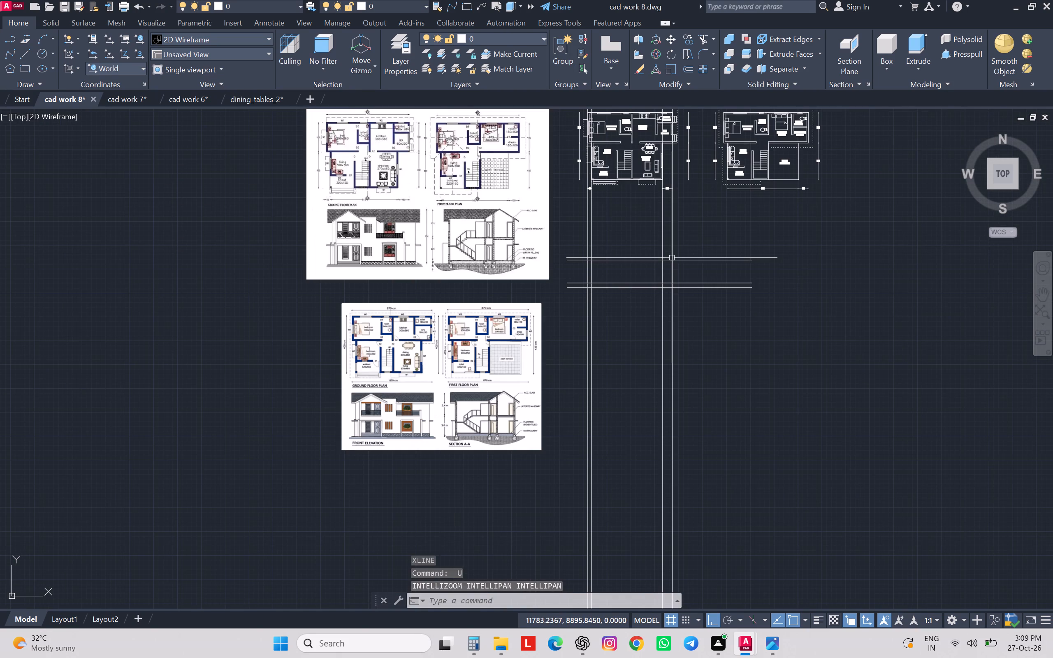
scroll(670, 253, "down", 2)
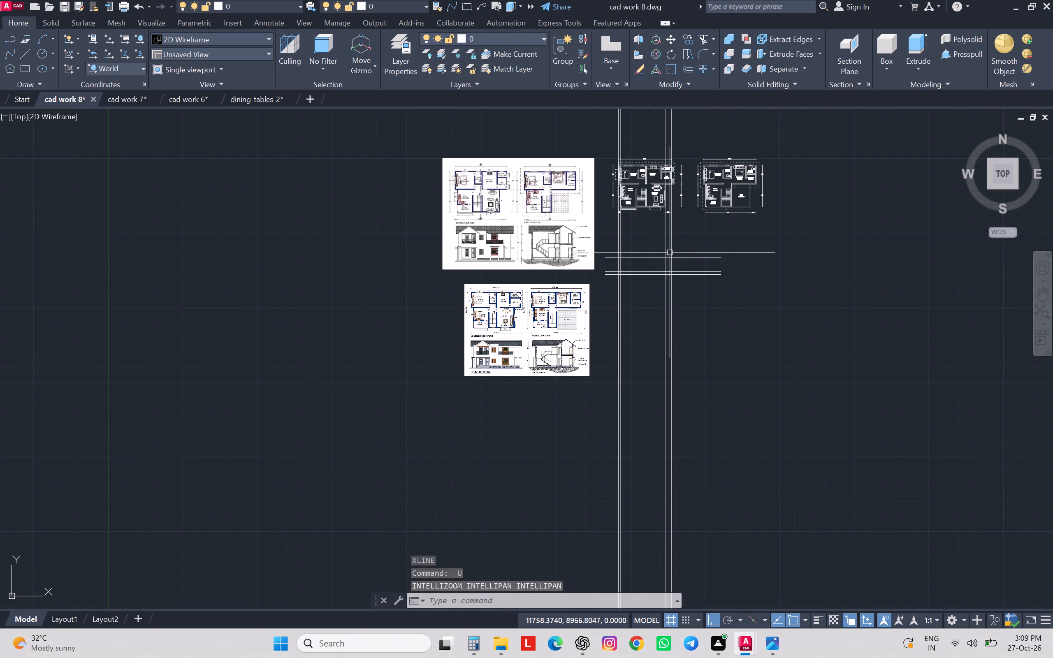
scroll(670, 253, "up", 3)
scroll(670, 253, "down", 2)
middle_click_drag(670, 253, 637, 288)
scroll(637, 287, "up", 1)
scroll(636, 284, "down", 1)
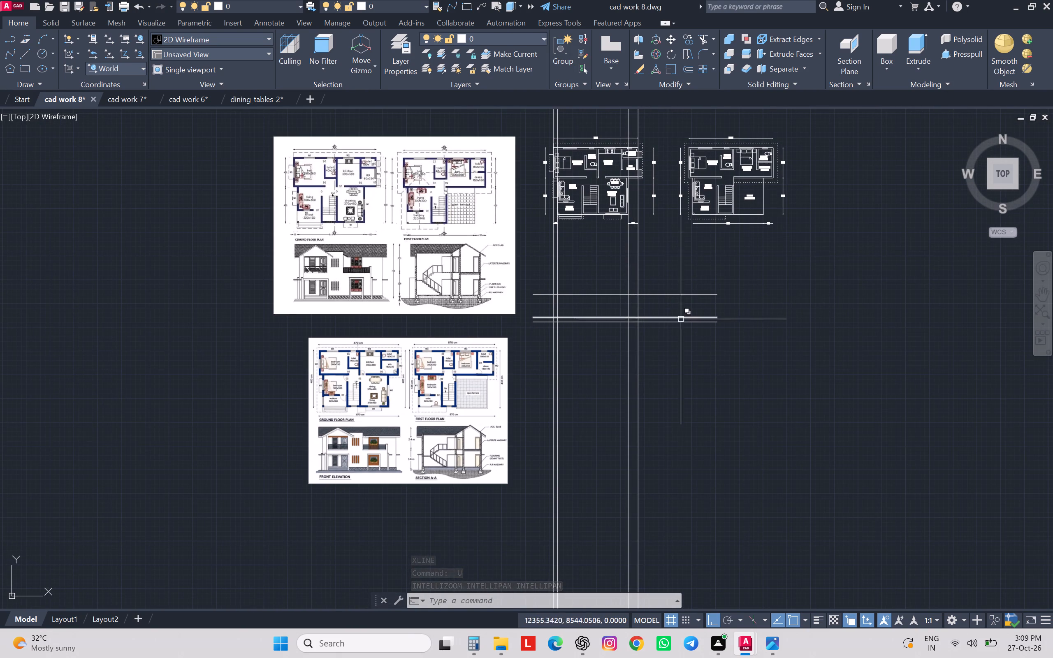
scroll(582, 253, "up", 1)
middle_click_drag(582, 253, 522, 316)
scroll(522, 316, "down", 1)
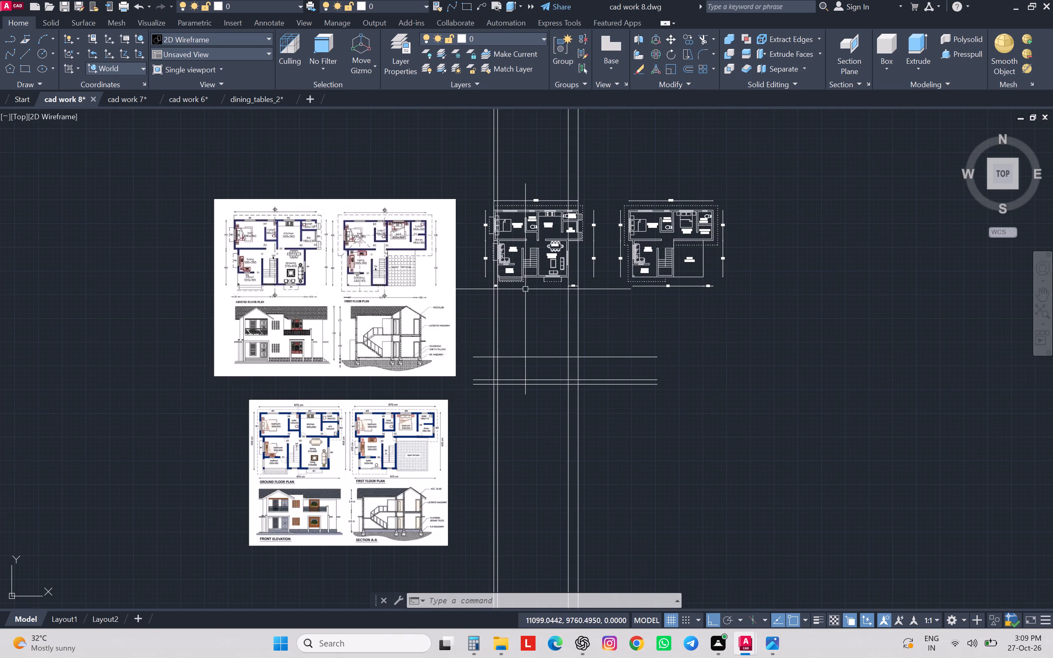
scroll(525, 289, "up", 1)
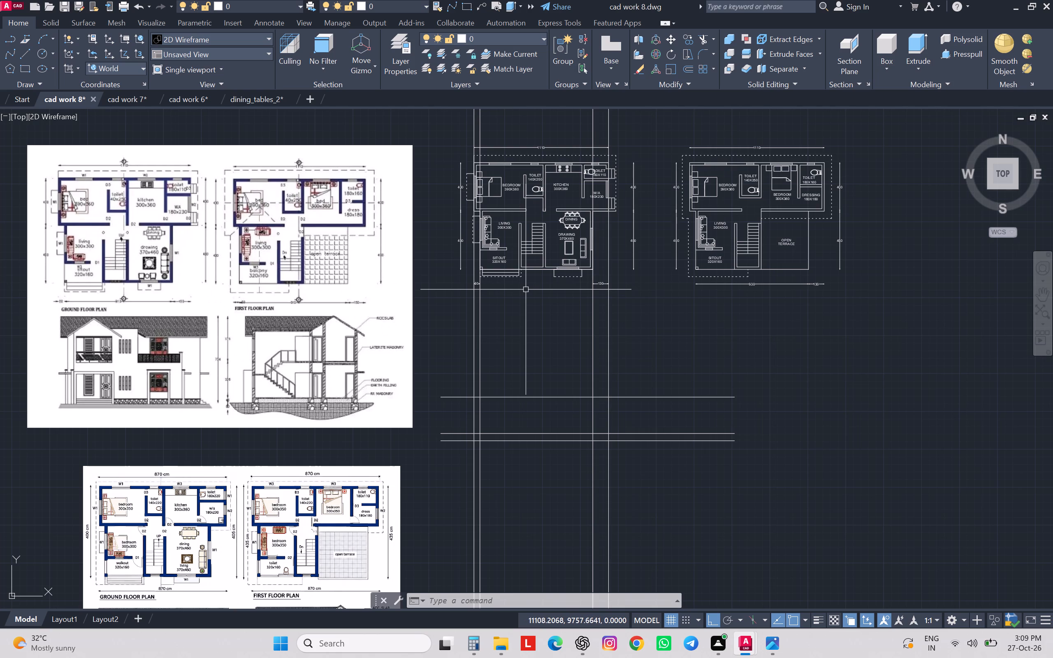
Draw a vertical construction line through the ground floor plan's front wall at the sitout-side face of the wall between sitout and staircase.
type("xl")
key("space")
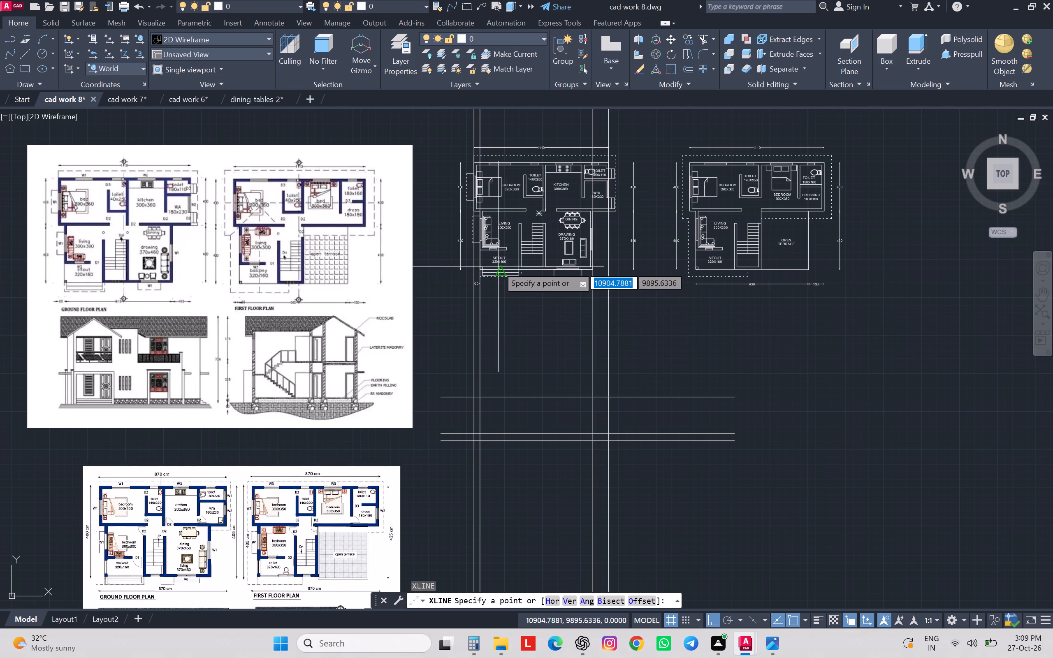
scroll(498, 266, "up", 2)
left_click(528, 270)
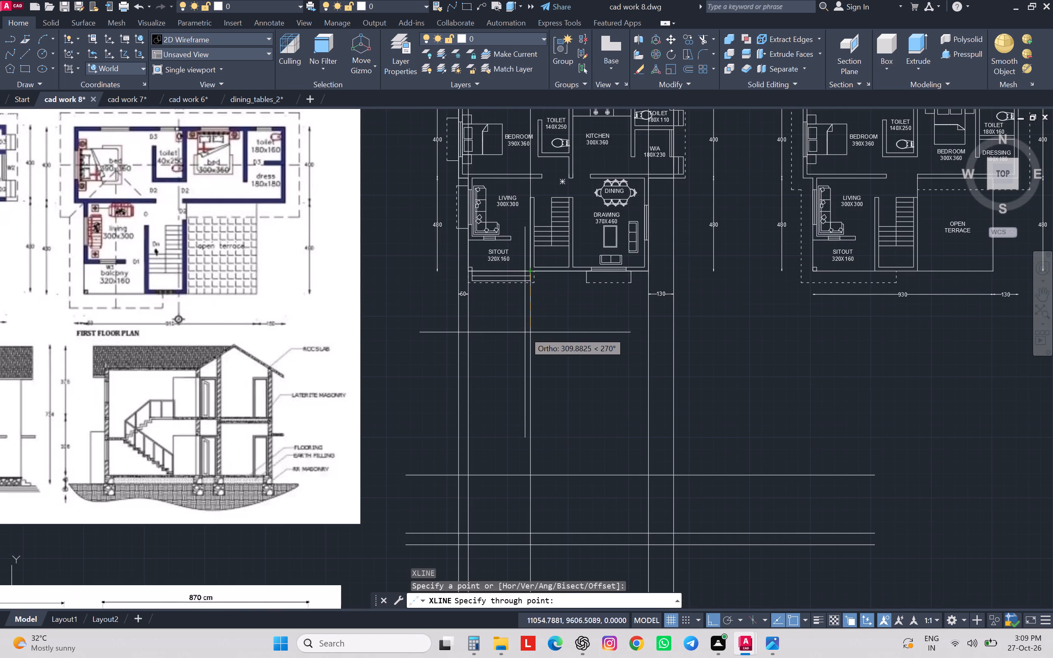
left_click(525, 332)
key("Escape")
key("Escape")
key("Escape")
scroll(768, 278, "down", 1)
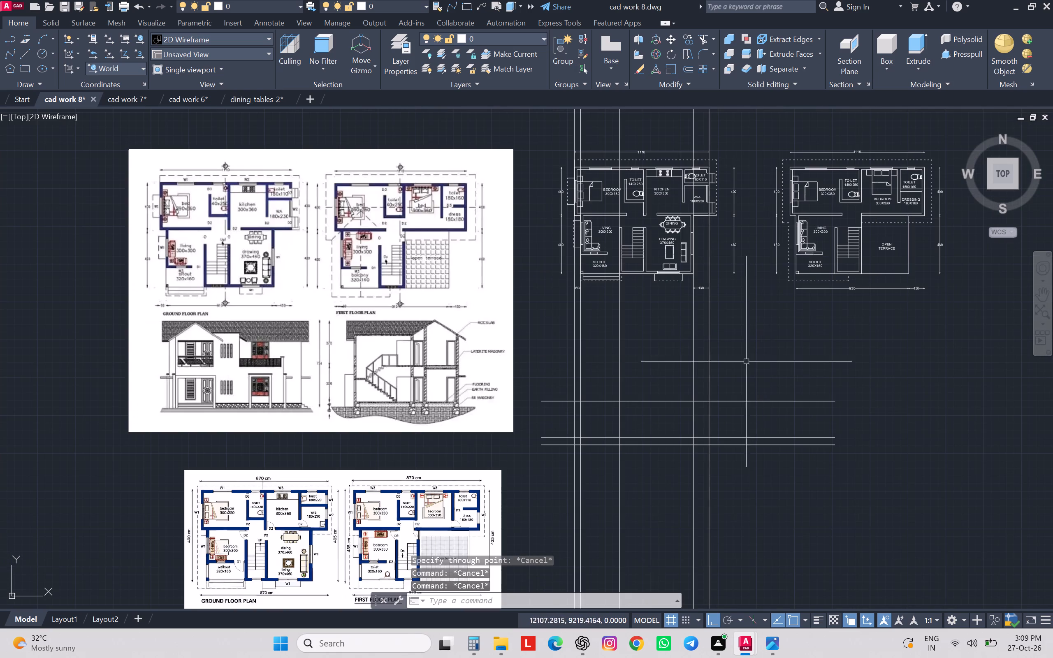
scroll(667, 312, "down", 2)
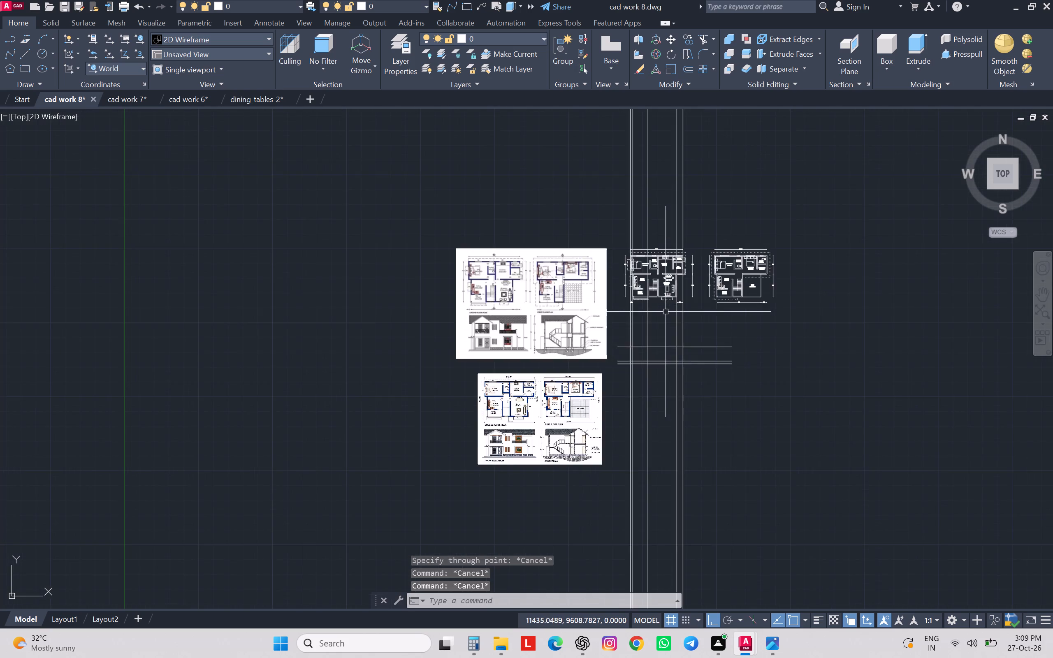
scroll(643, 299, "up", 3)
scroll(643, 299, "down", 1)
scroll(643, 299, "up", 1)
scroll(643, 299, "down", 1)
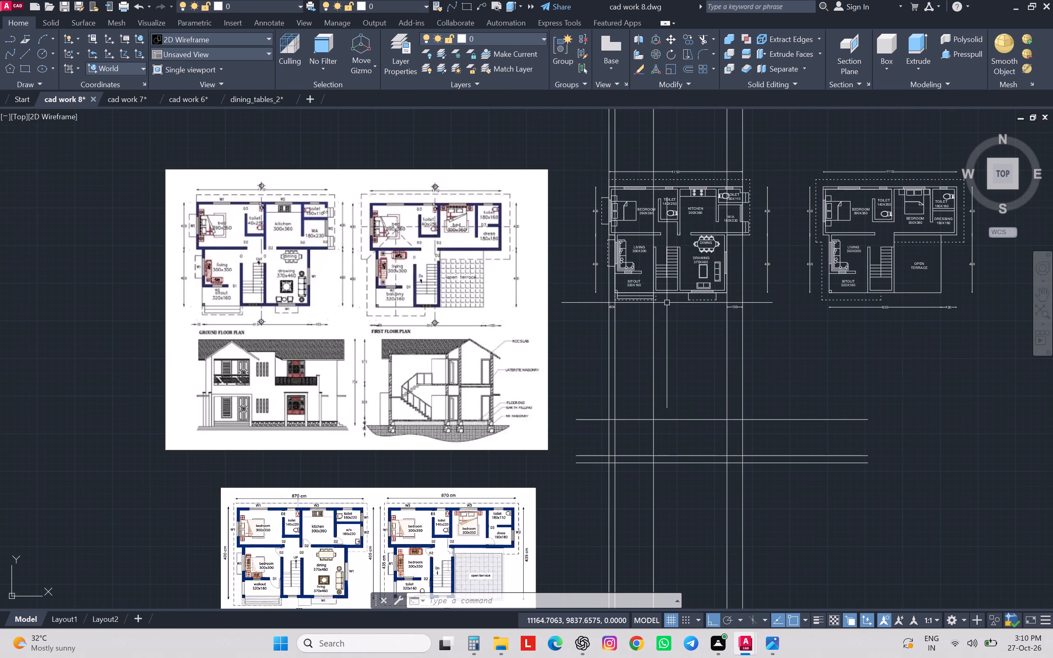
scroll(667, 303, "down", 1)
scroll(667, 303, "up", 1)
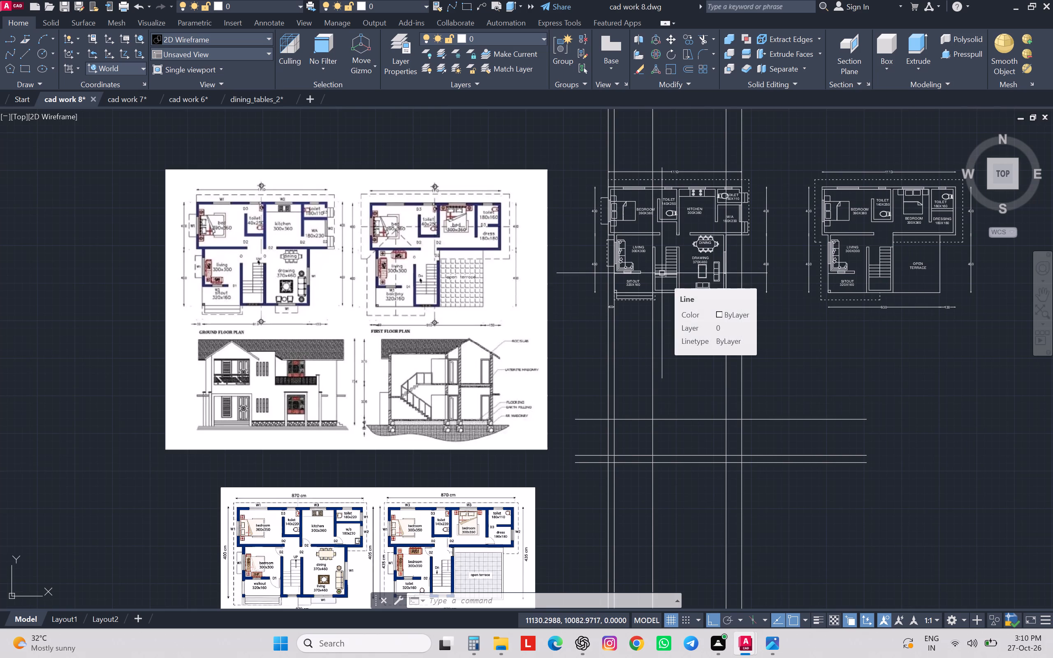
Draw a vertical construction line through the front wall corner at the staircase-side face of the wall between sitout and staircase.
type("xl")
key("space")
scroll(662, 273, "down", 1)
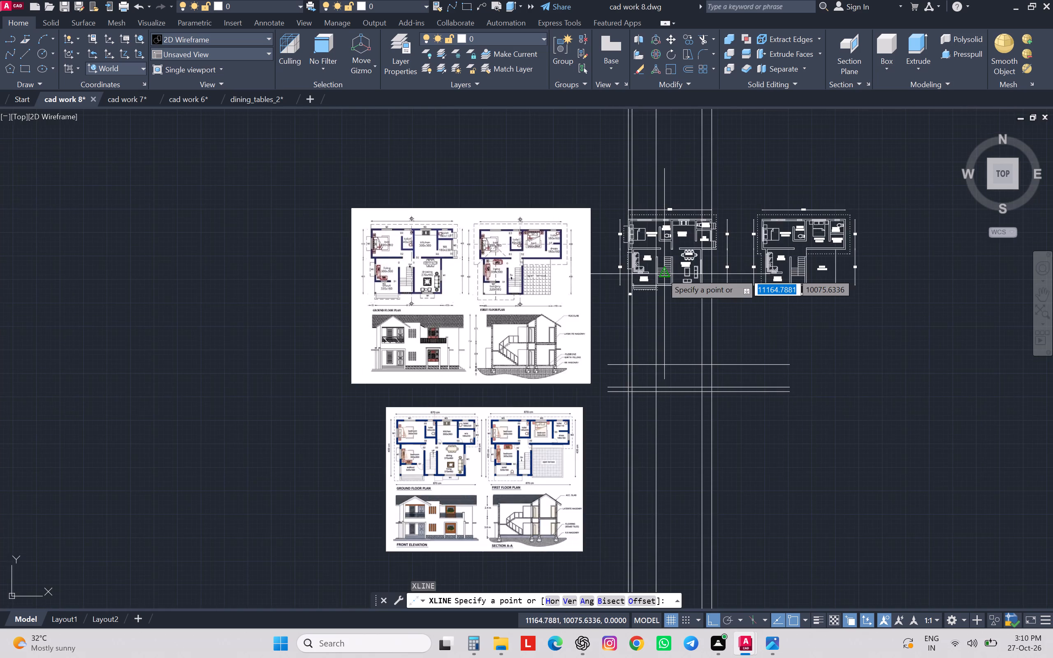
scroll(662, 273, "up", 2)
scroll(655, 307, "up", 2)
left_click(642, 304)
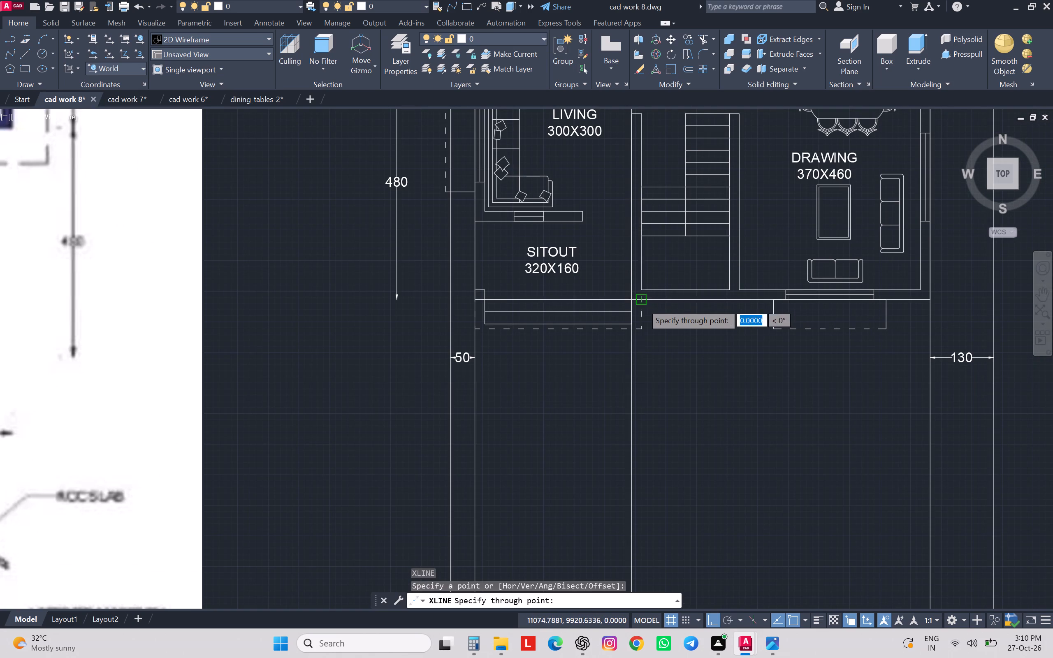
left_click(646, 276)
key("Escape")
key("Escape")
key("Escape")
scroll(646, 276, "down", 4)
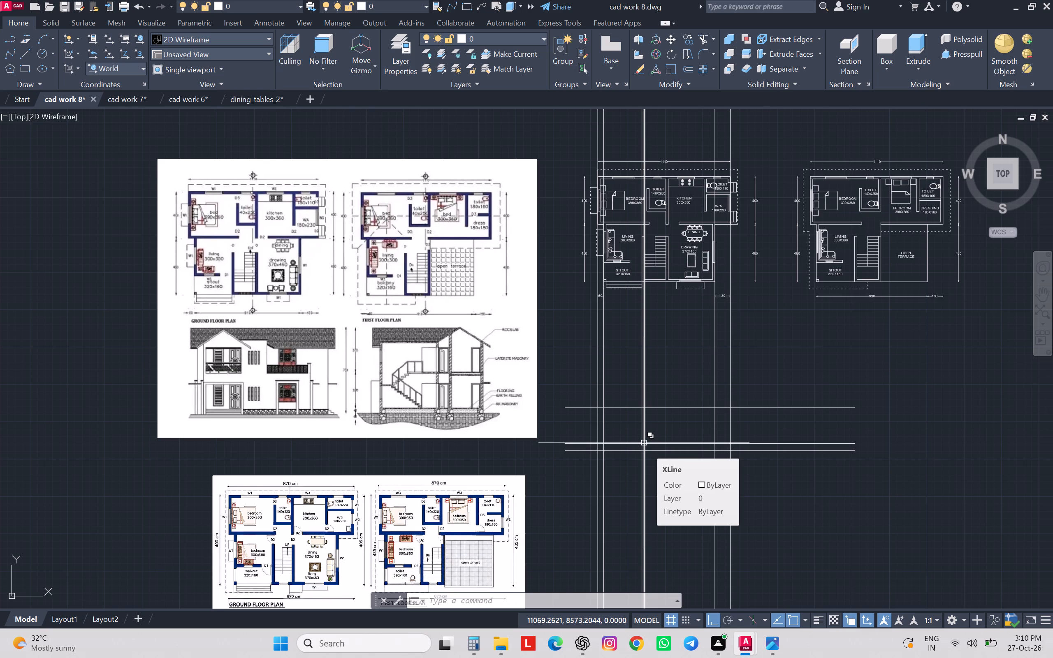
key("Escape")
key("Escape")
key("Escape")
key("Escape")
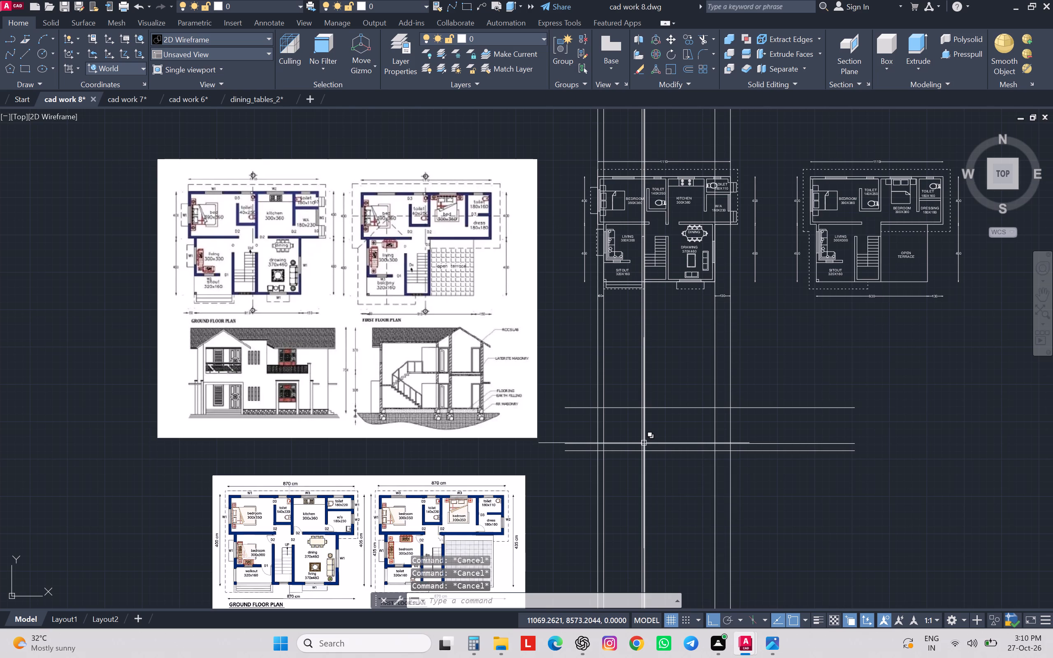
key("Escape")
key("Escape")
key("Escape")
Offset the second-lowest horizontal elevation line below the ground floor plan upward by 210.
key("o")
key("Return")
type("20")
key("BackSpace")
type("10")
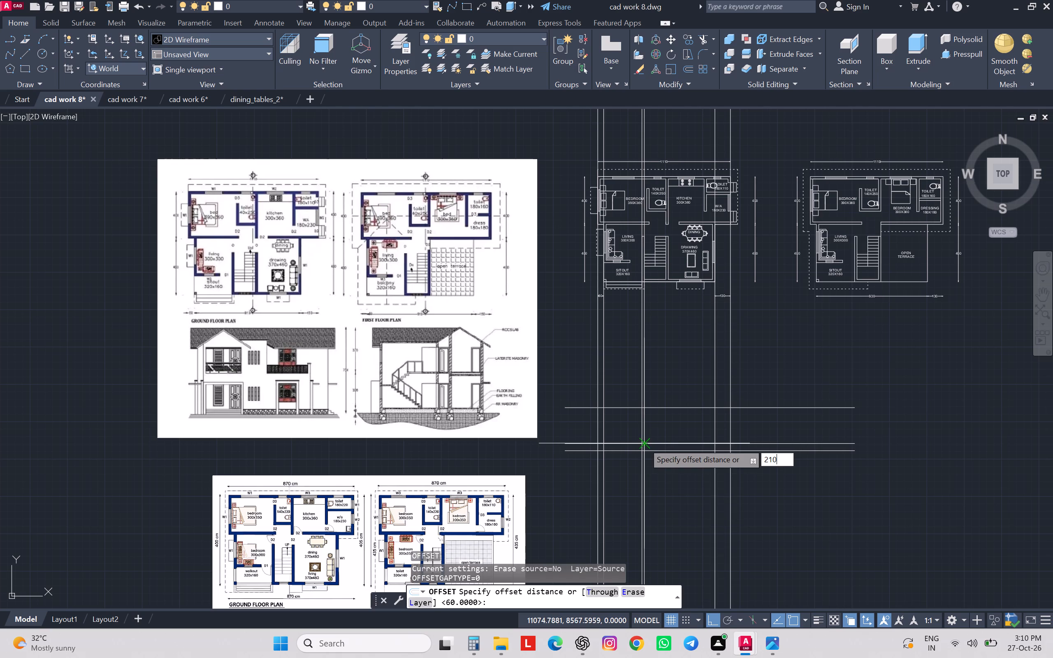
key("Return")
scroll(653, 454, "up", 4)
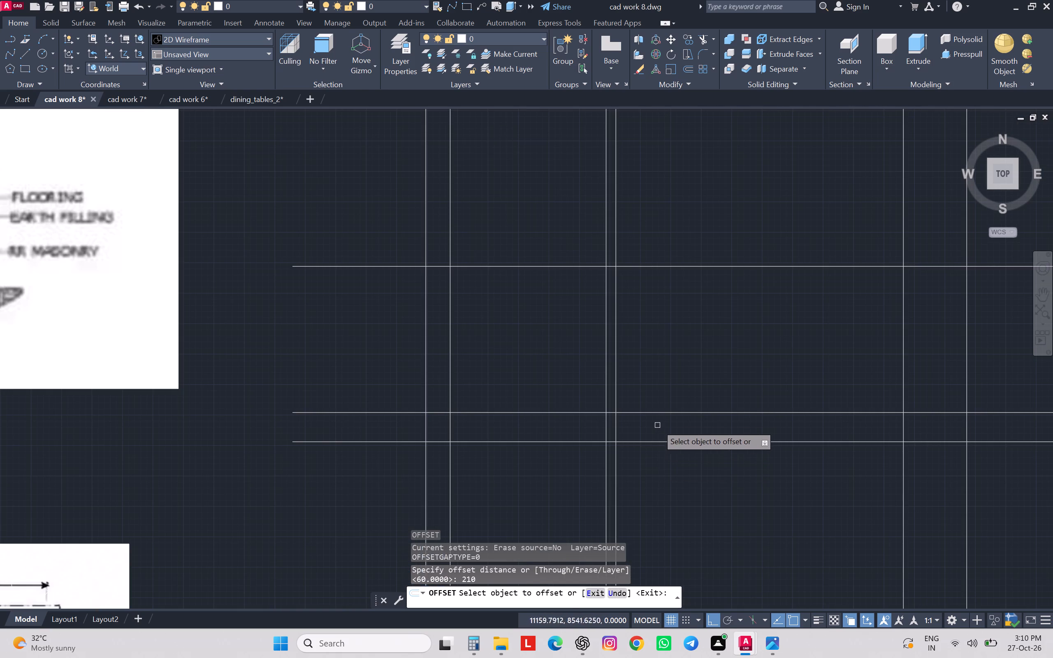
left_click(668, 411)
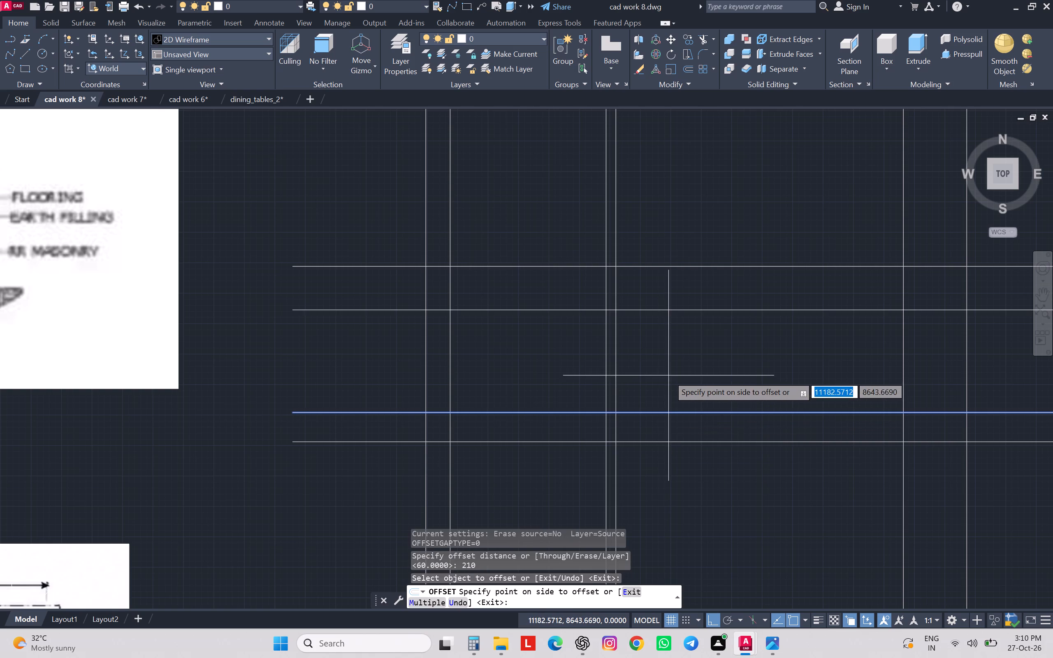
left_click(668, 375)
scroll(668, 375, "down", 1)
key("Escape")
key("Escape")
scroll(668, 375, "down", 2)
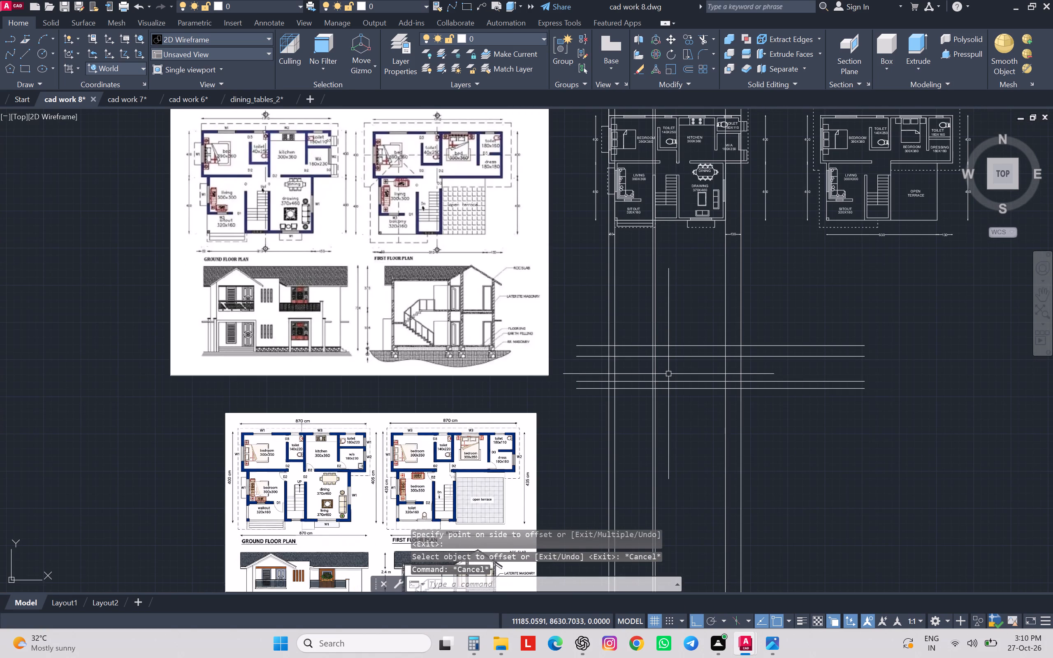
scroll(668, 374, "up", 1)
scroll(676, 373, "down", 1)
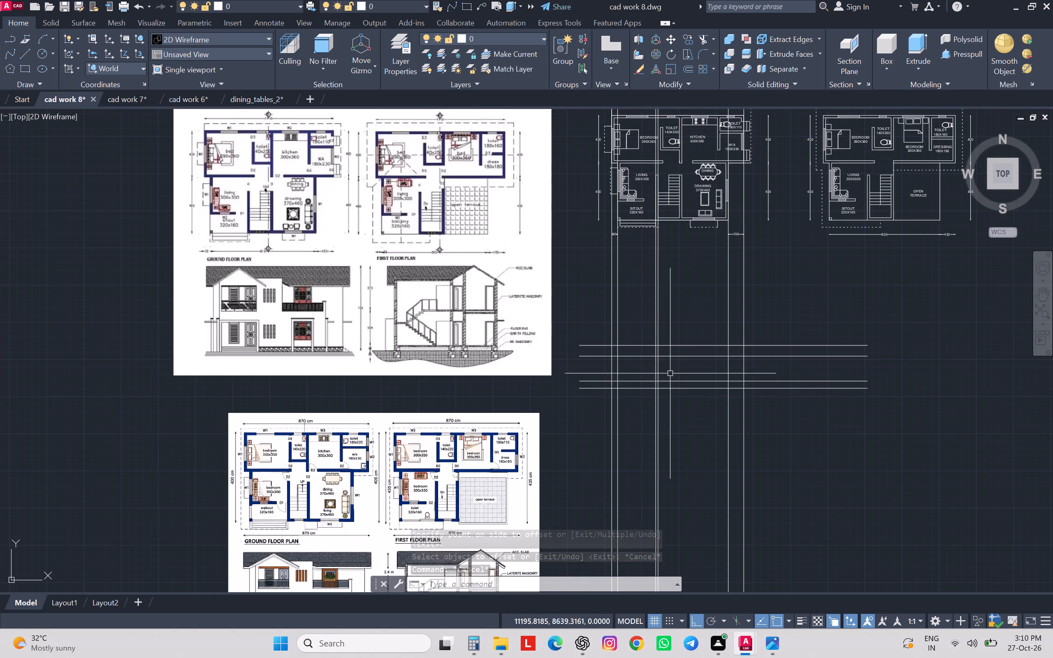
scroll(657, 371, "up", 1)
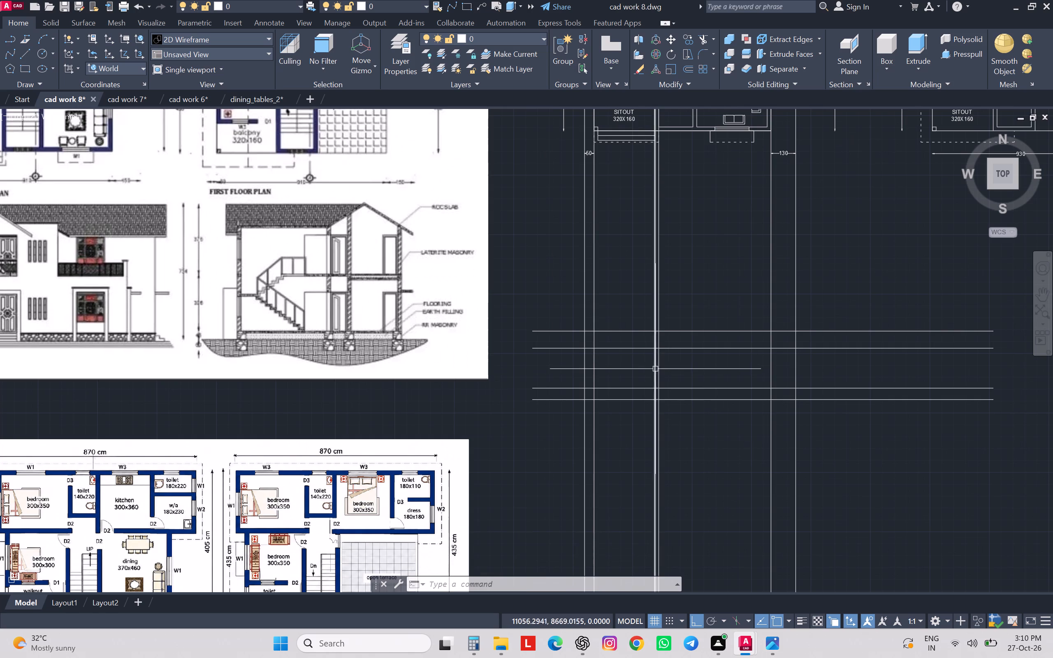
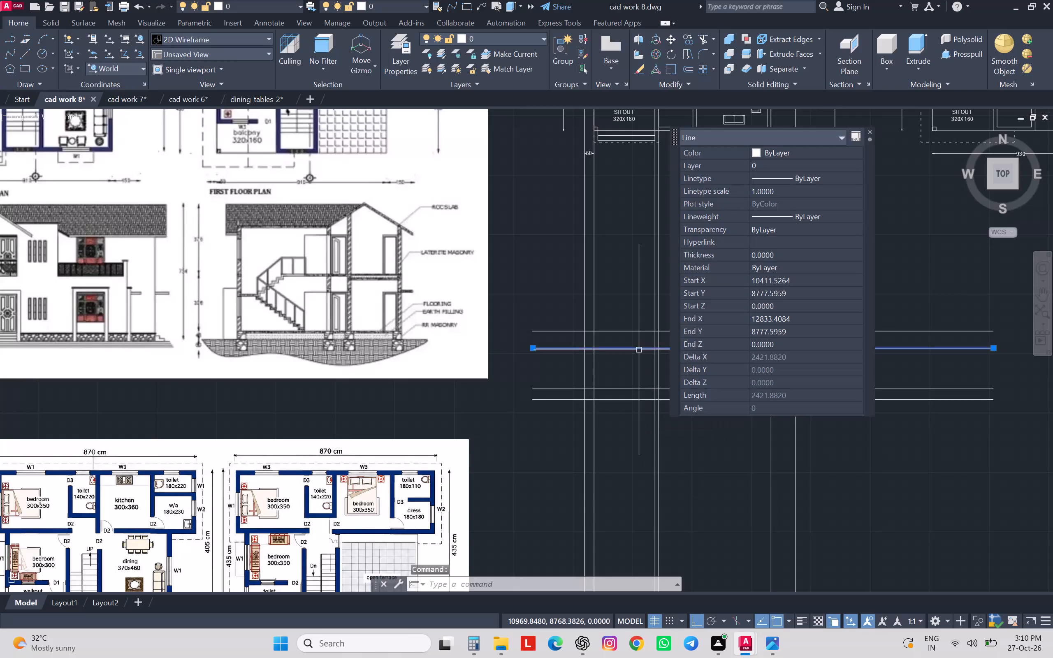
Offset the elevation line 210 above the second-lowest horizontal line downward by 20.
key("o")
key("Return")
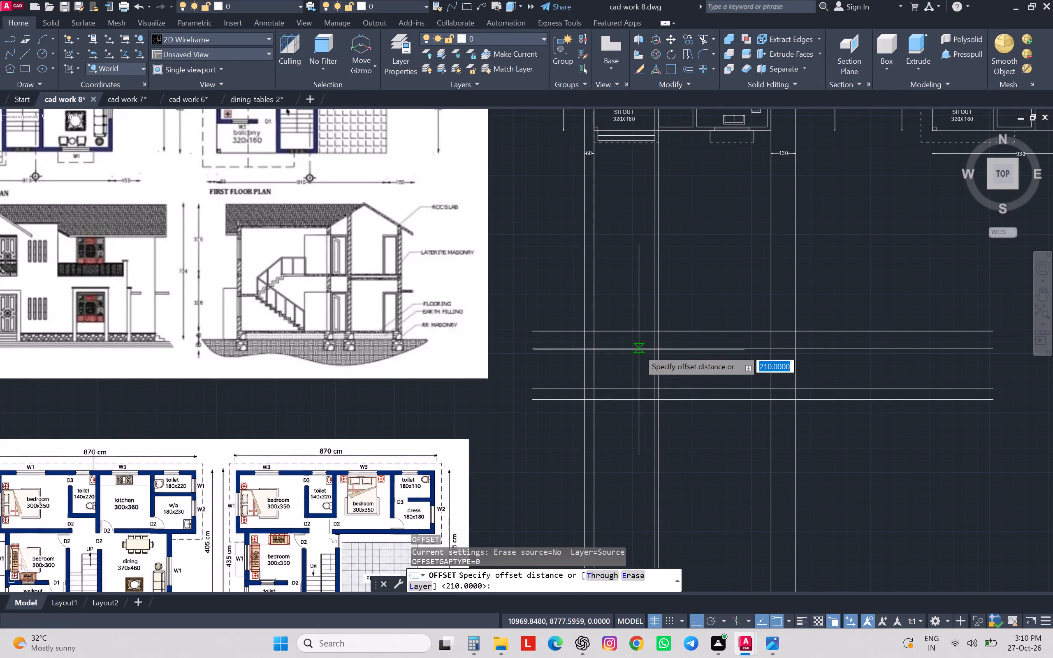
type("20")
key("Return")
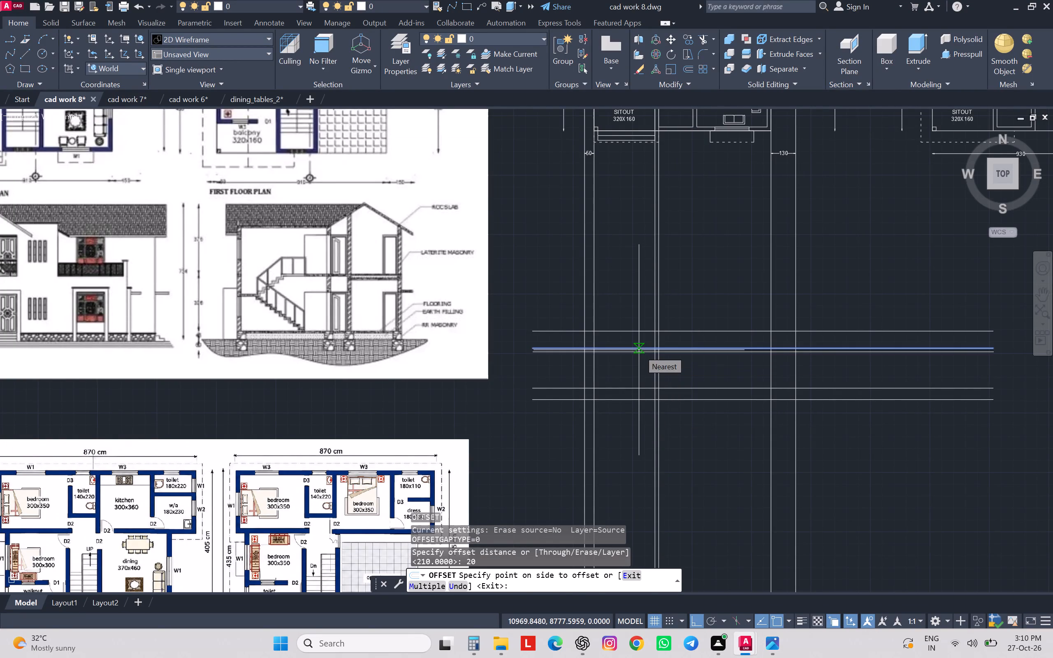
left_click(643, 427)
key("Escape")
key("Escape")
key("Escape")
key("Escape")
key("Escape")
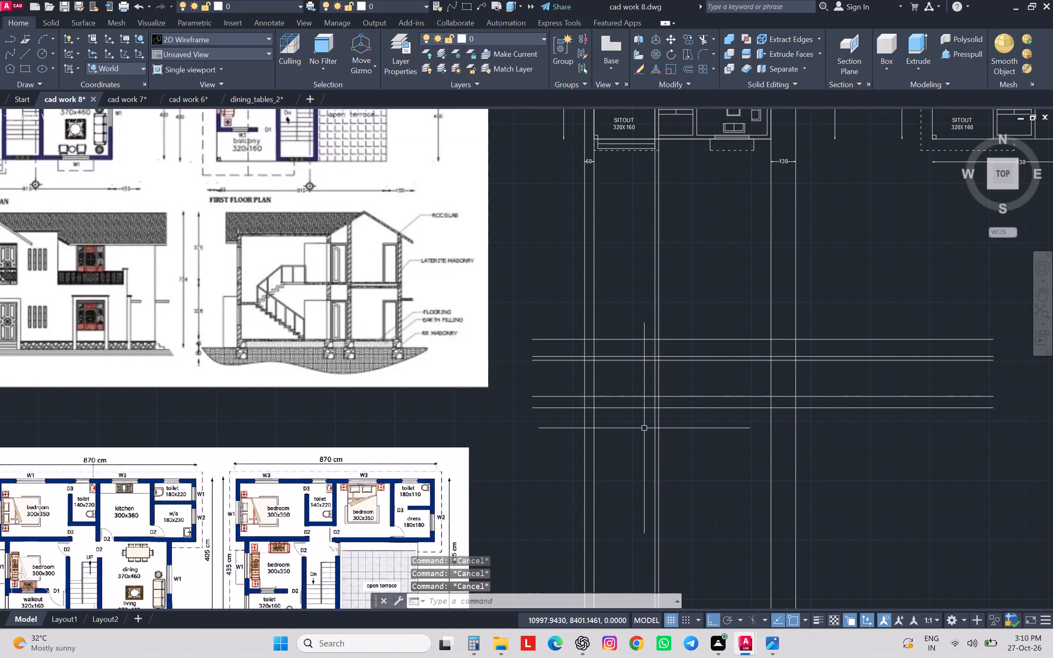
Trim the horizontal level lines beyond the leftmost vertical construction line and the vertical lines below the lowest level line.
type("tr")
key("space")
left_click(562, 331)
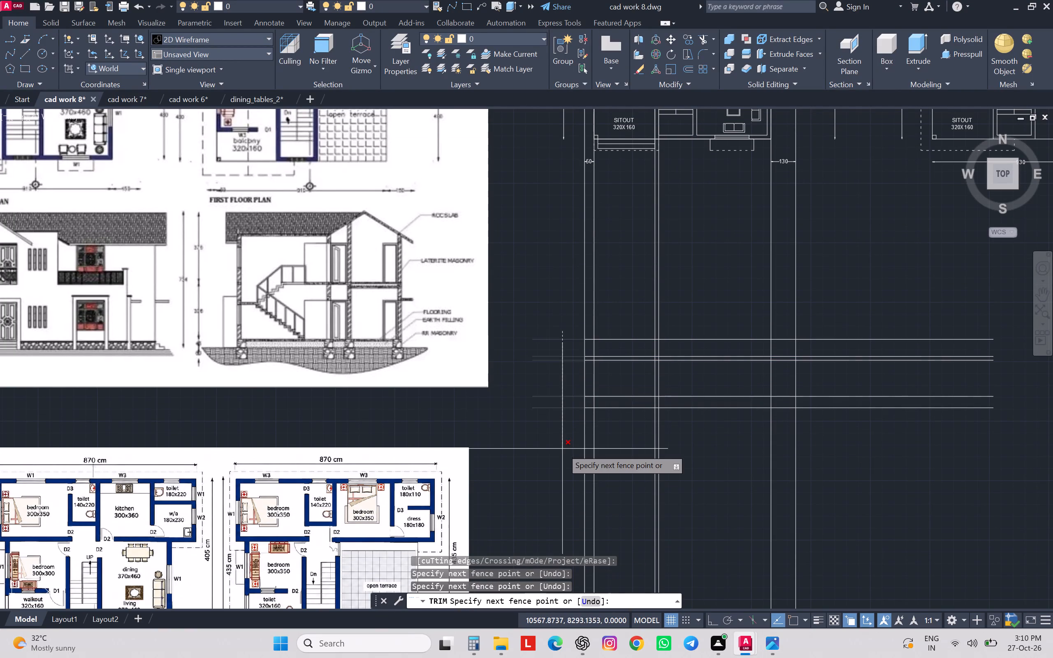
left_click(562, 449)
scroll(580, 423, "down", 1)
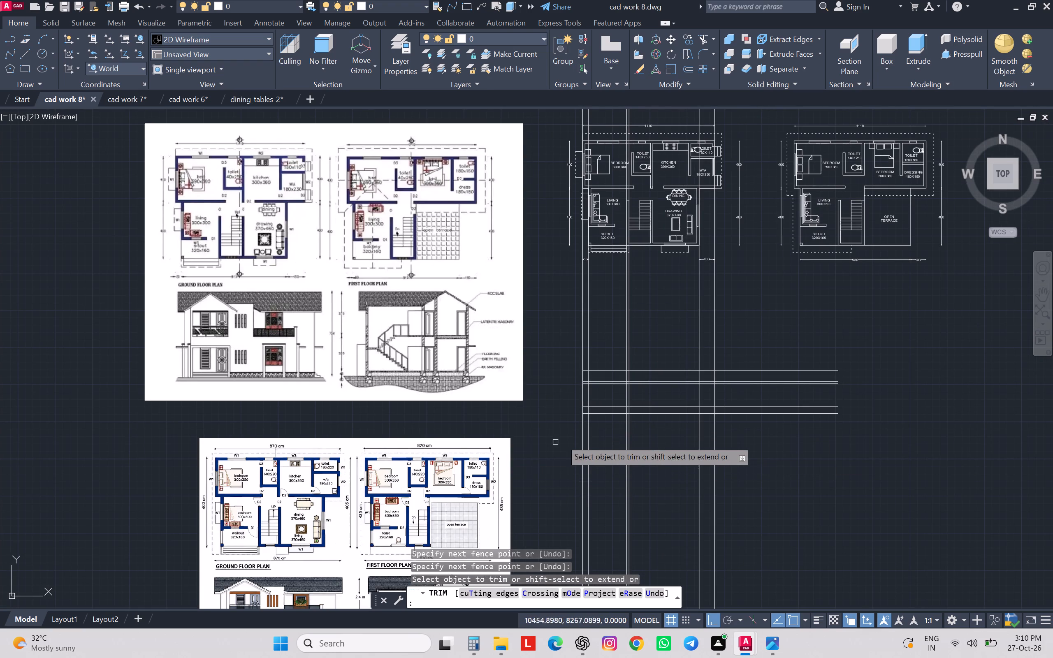
left_click(571, 438)
left_click(740, 441)
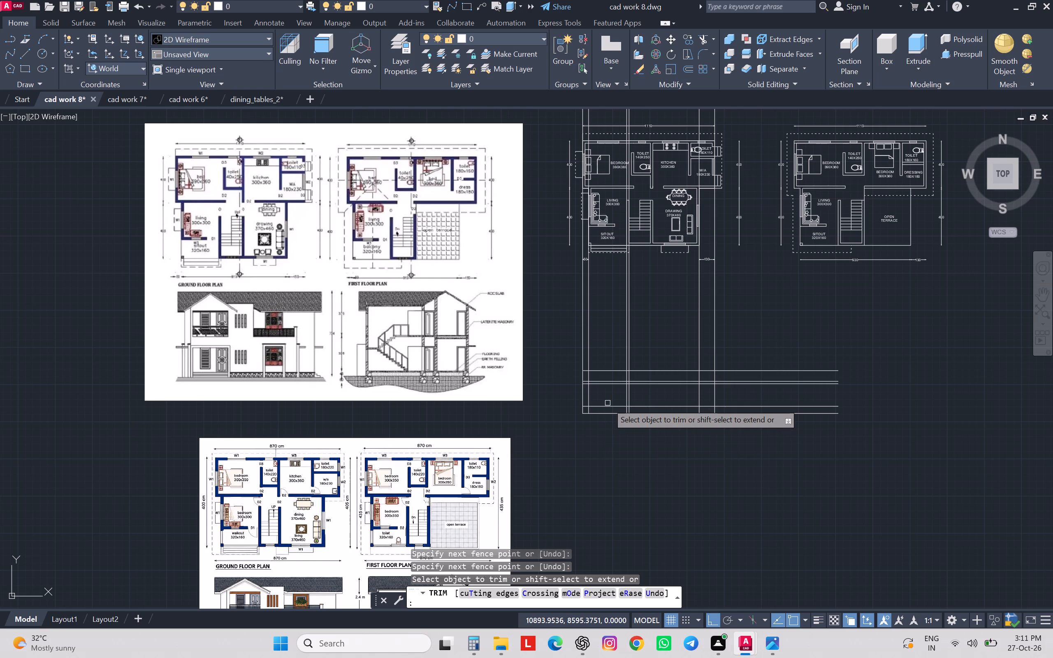
Examine the front elevations and sections in both reference images against the construction lines drawn so far.
scroll(605, 395, "up", 1)
middle_click_drag(360, 379, 471, 395)
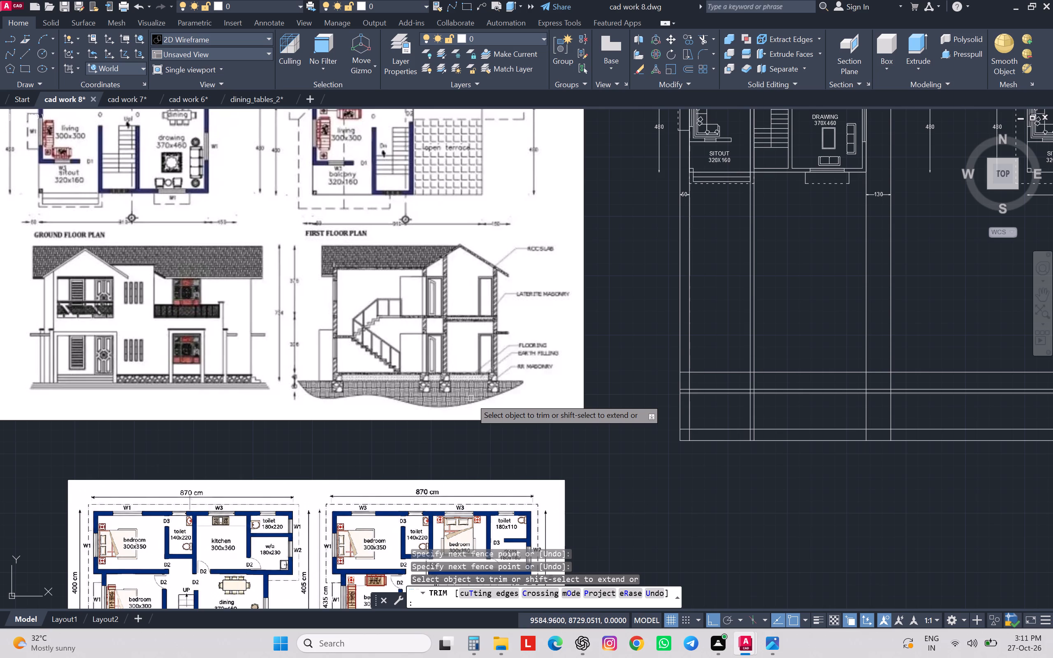
scroll(469, 397, "down", 2)
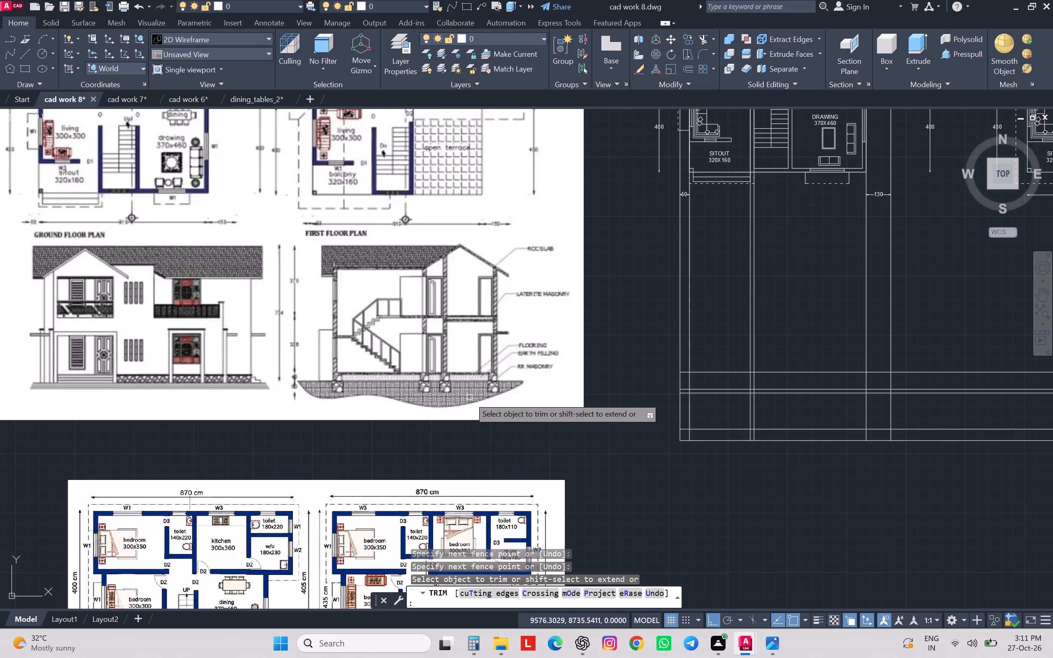
middle_click_drag(405, 512, 405, 440)
scroll(393, 449, "up", 2)
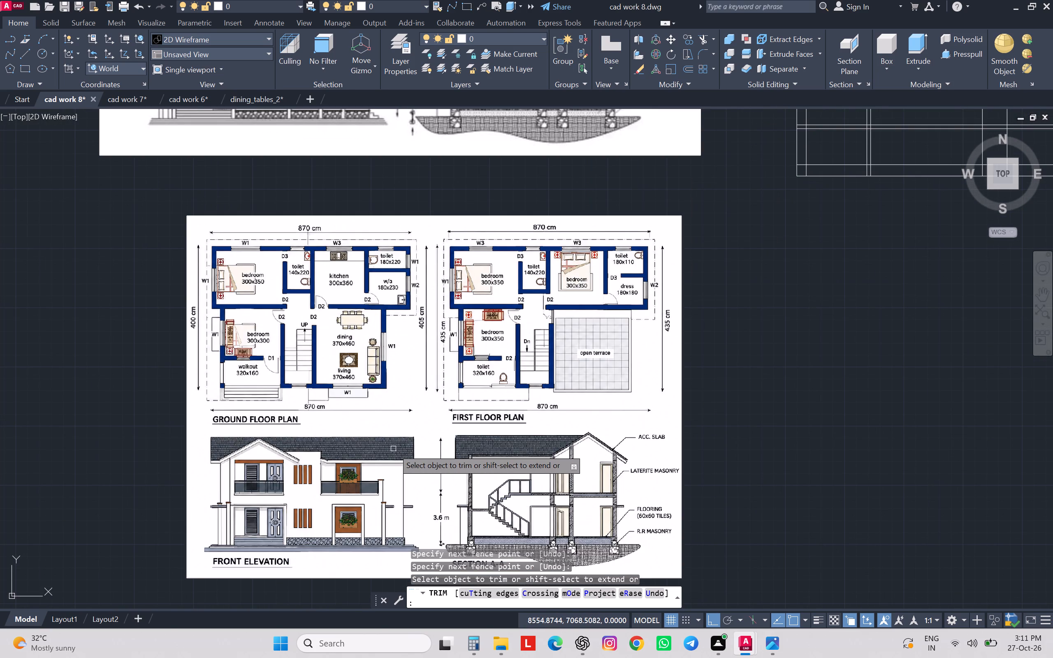
scroll(393, 449, "down", 1)
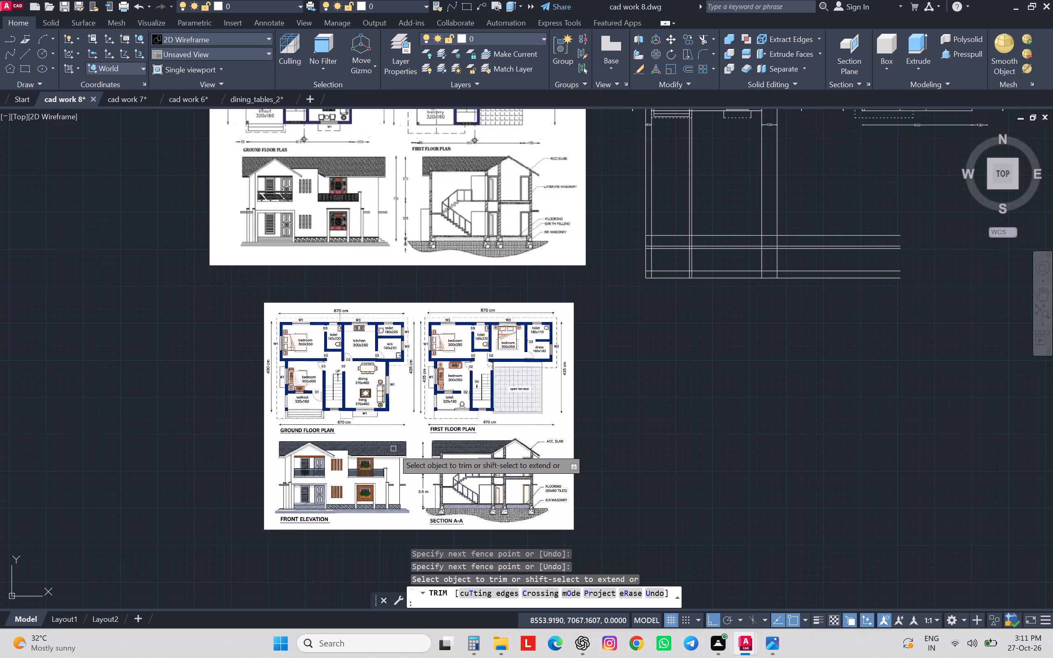
scroll(393, 449, "up", 1)
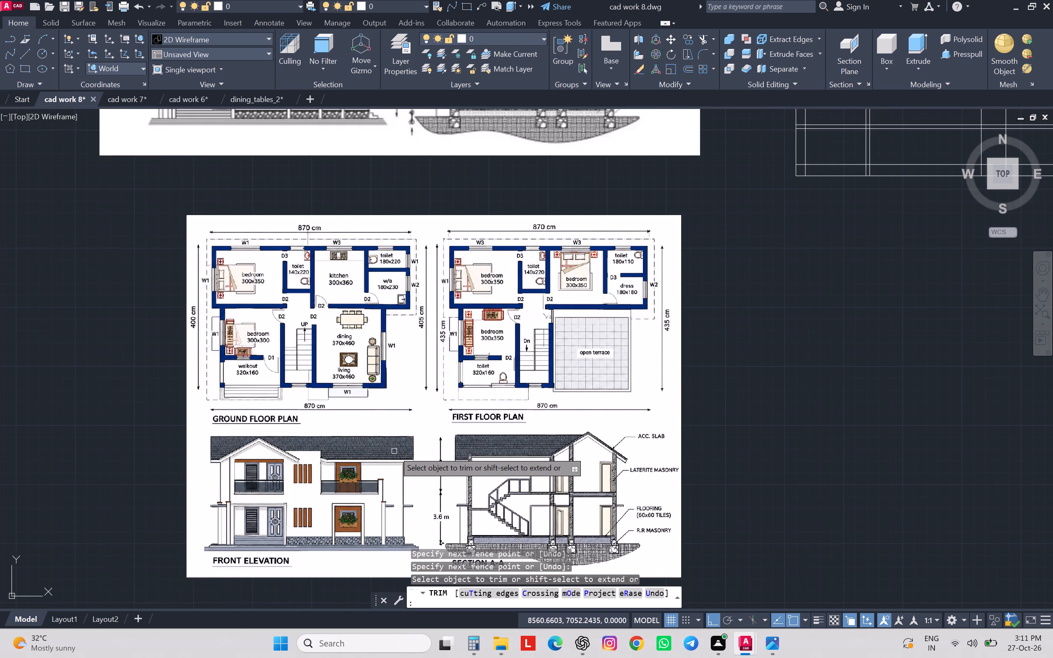
scroll(394, 453, "down", 1)
scroll(678, 455, "down", 1)
middle_click_drag(678, 455, 549, 523)
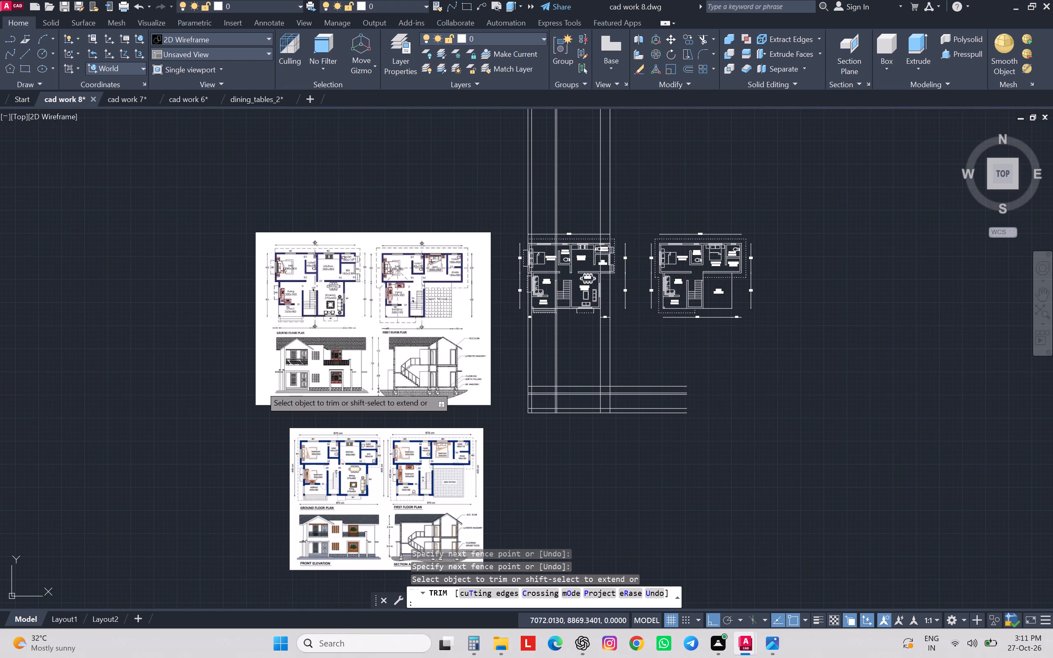
middle_click_drag(309, 482, 325, 405)
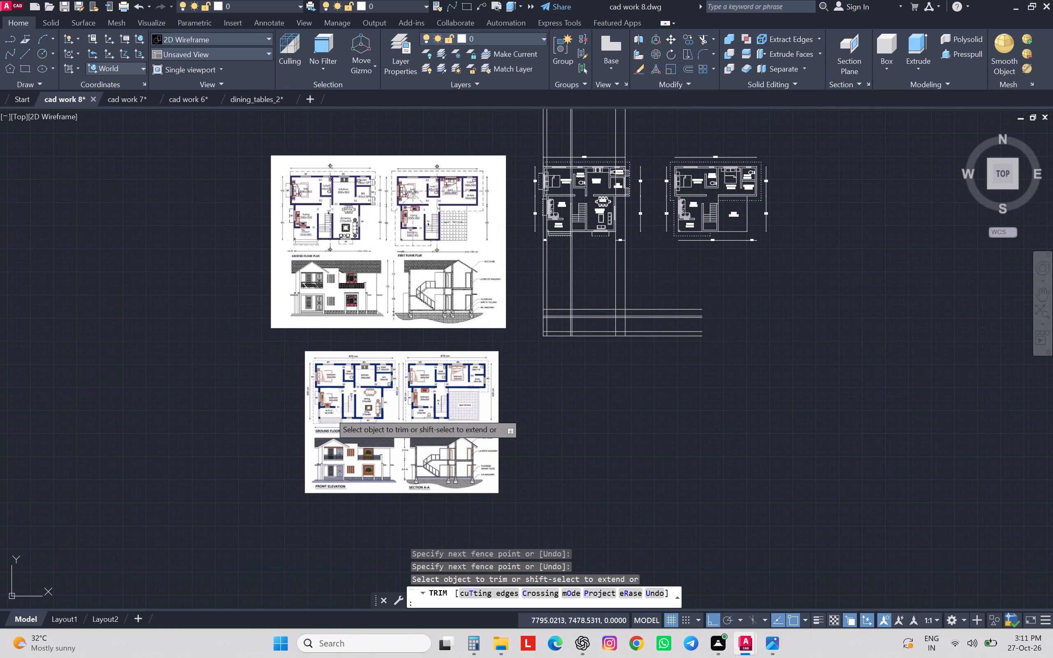
scroll(330, 413, "up", 1)
middle_click_drag(432, 443, 409, 413)
scroll(409, 413, "down", 6)
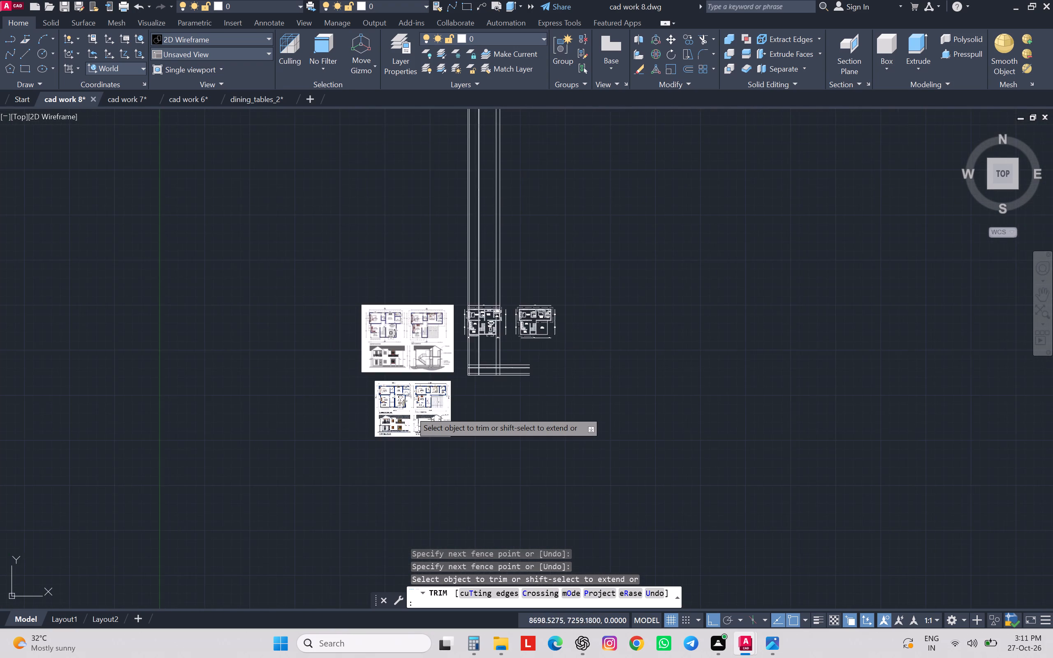
scroll(411, 411, "up", 2)
scroll(411, 411, "down", 1)
scroll(411, 411, "up", 1)
scroll(411, 411, "down", 2)
scroll(411, 411, "up", 4)
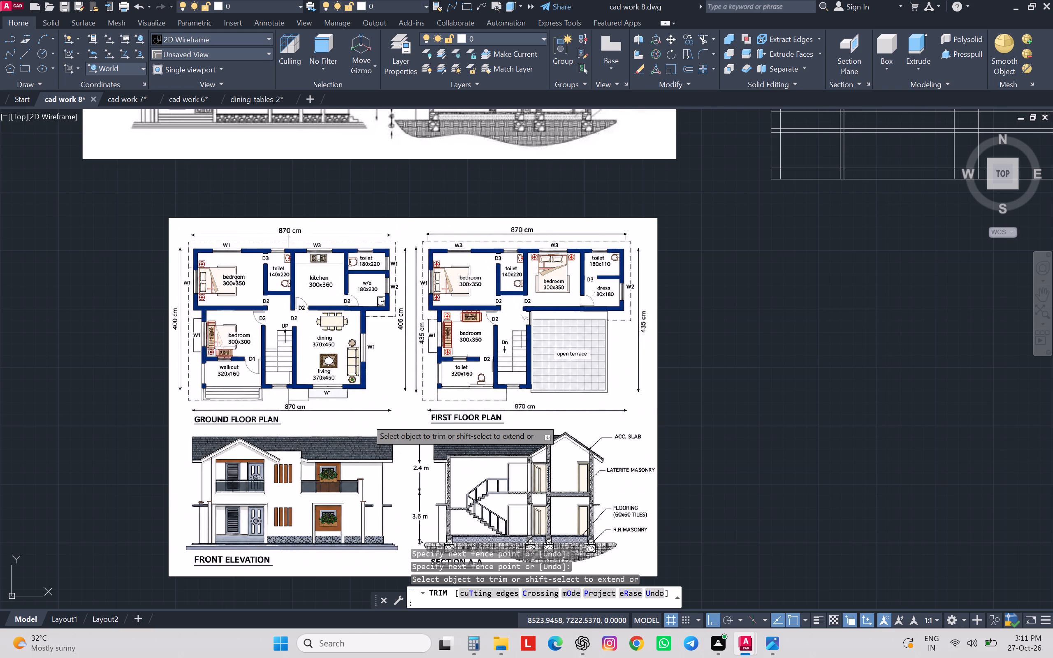
scroll(377, 419, "down", 1)
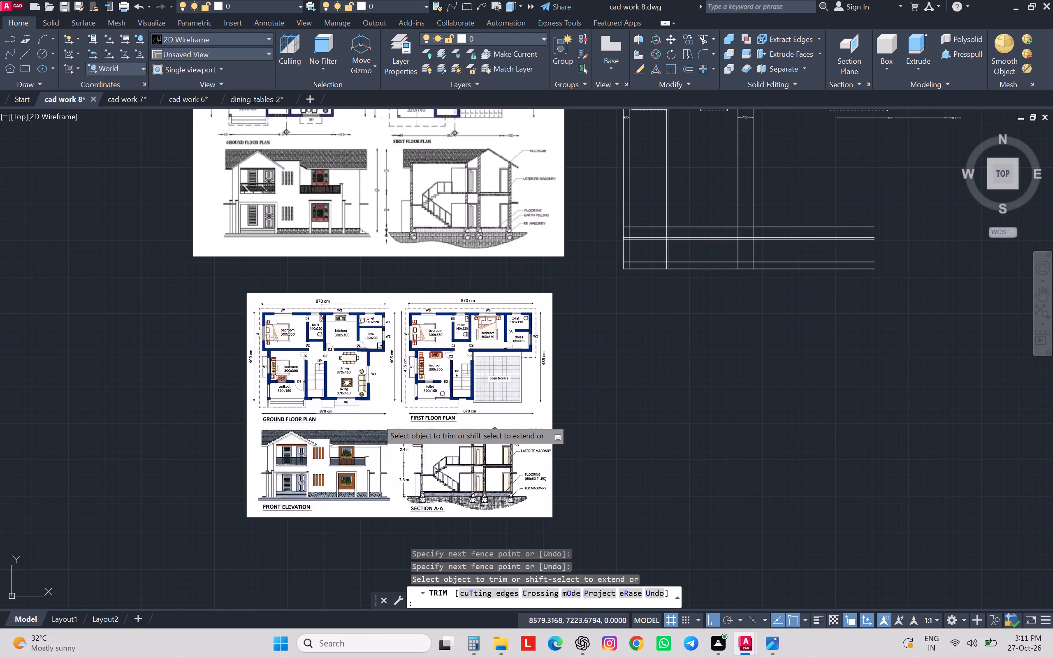
scroll(348, 440, "up", 3)
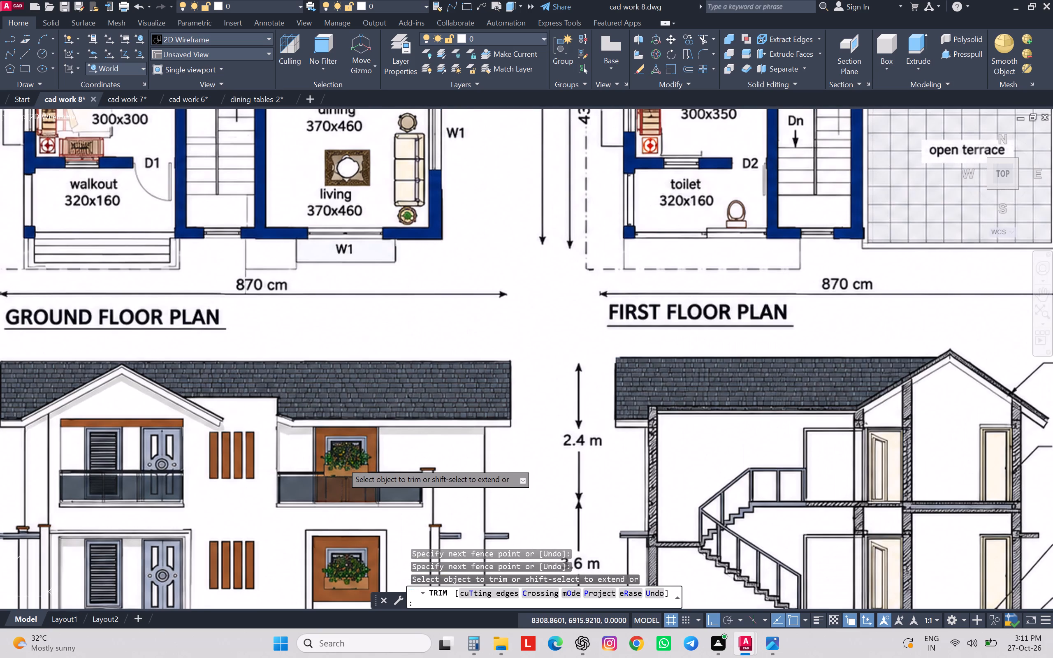
scroll(342, 463, "down", 3)
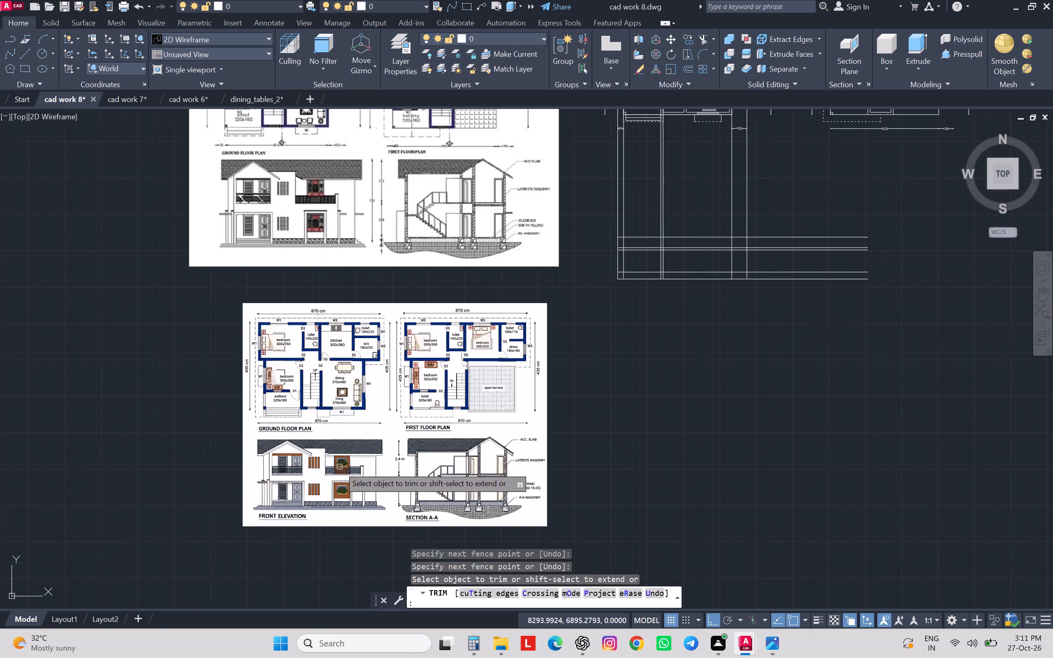
middle_click_drag(634, 269, 622, 324)
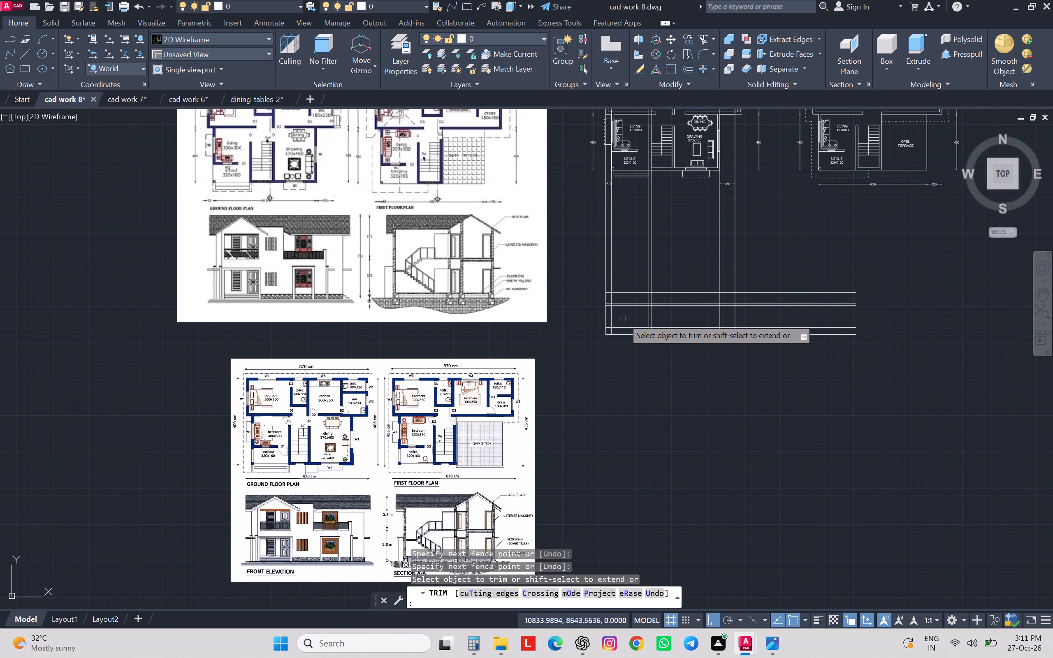
scroll(612, 321, "up", 3)
key("Escape")
key("Escape")
key("Escape")
key("Escape")
key("Escape")
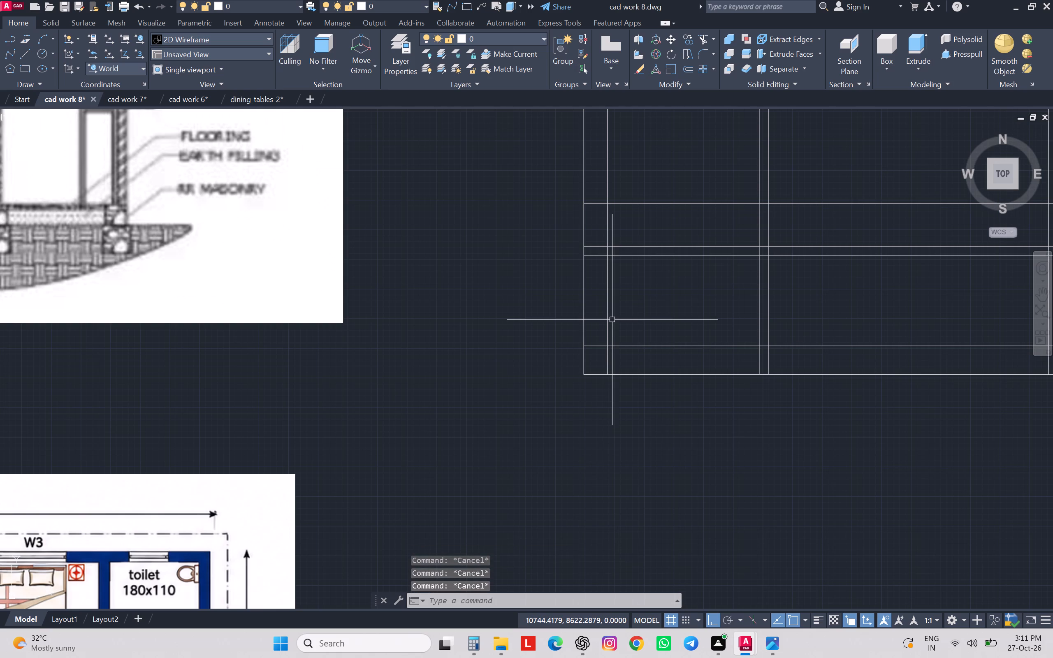
Offset the second vertical construction line from the left, at the sitout's outer edge, inward by 20.
key("o")
key("Return")
type("20")
key("Return")
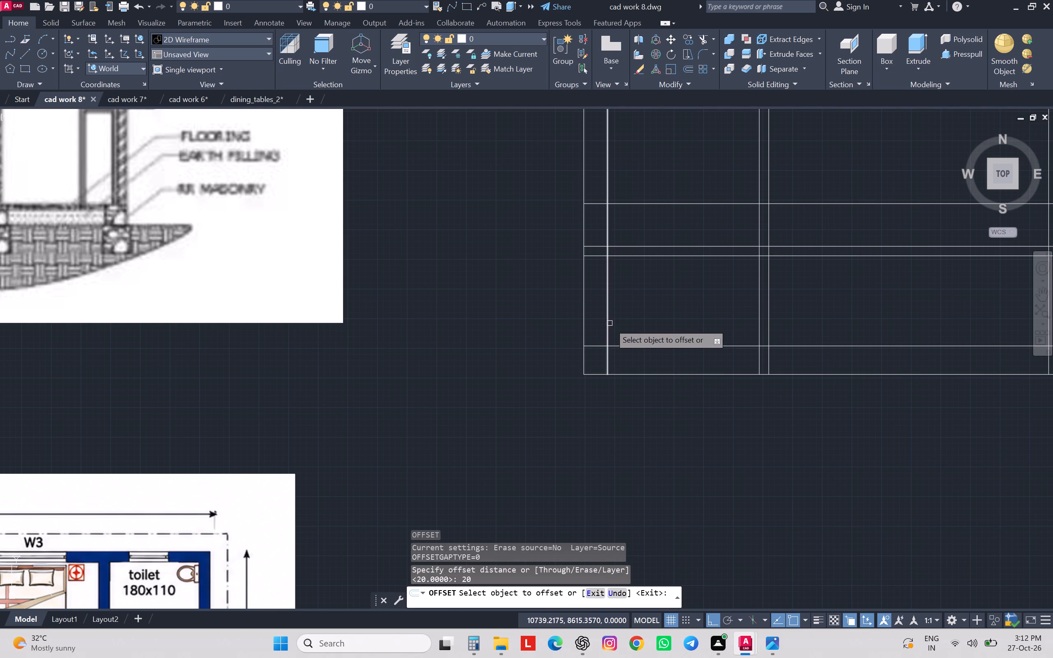
left_click(610, 323)
left_click(631, 321)
key("Escape")
key("Escape")
key("Escape")
key("Escape")
key("Escape")
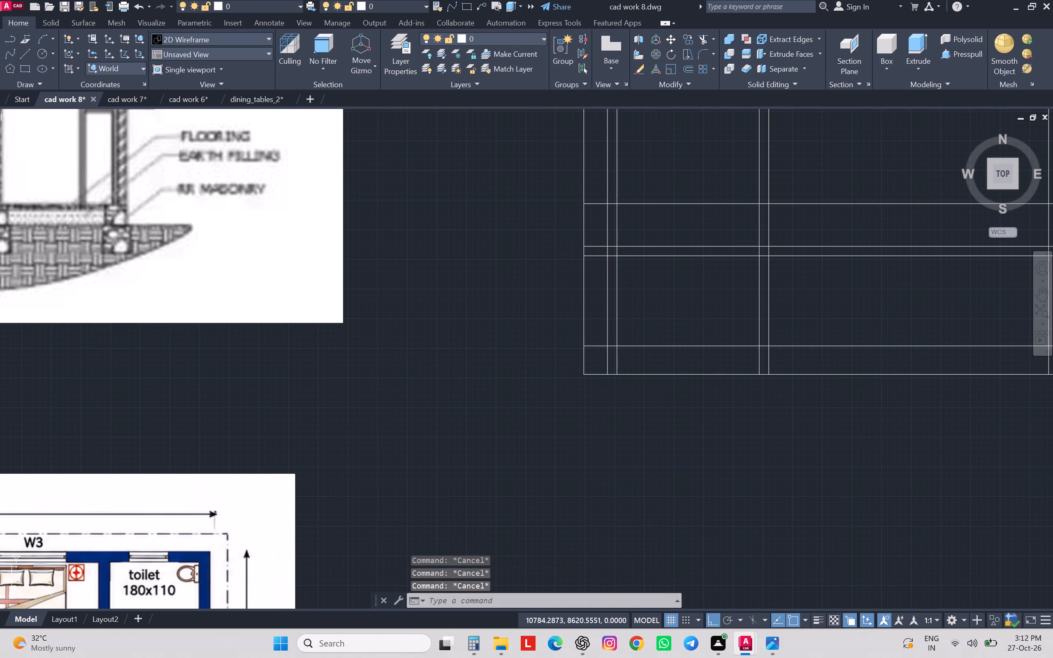
Fillet the lower line of the 20-spaced horizontal pair with the new inner vertical and the sitout-side wall line, using radius 0.
key("f")
key("Return")
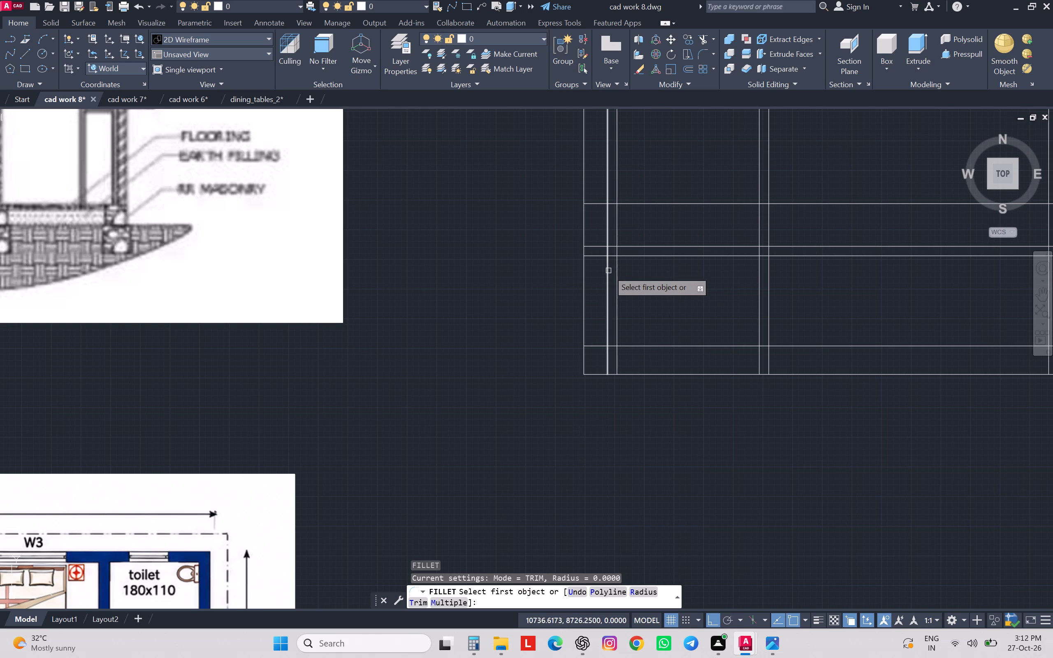
left_click(615, 275)
left_click(630, 256)
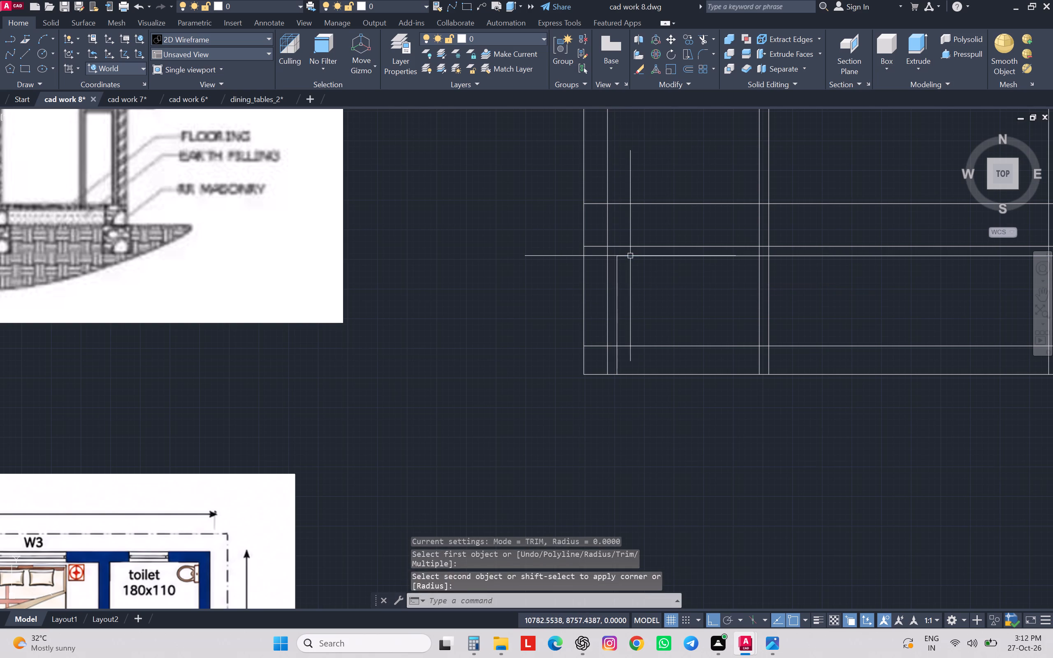
key("space")
left_click(630, 256)
left_click(756, 312)
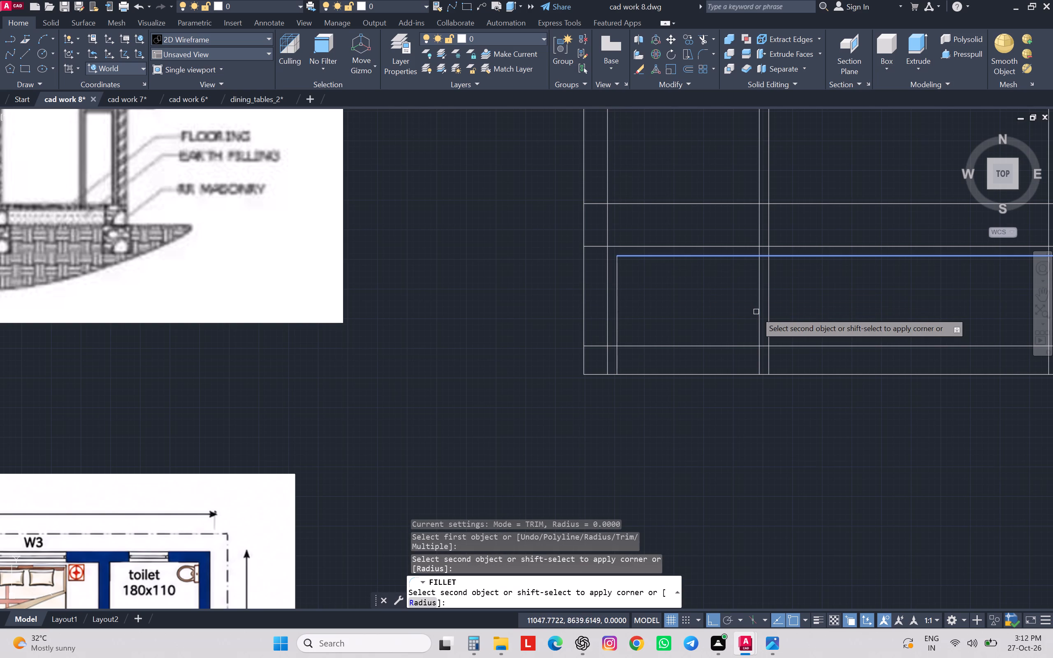
left_click(761, 291)
Trim the vertical lines above the top level line and the horizontal lines beyond the rightmost vertical line.
scroll(774, 284, "down", 3)
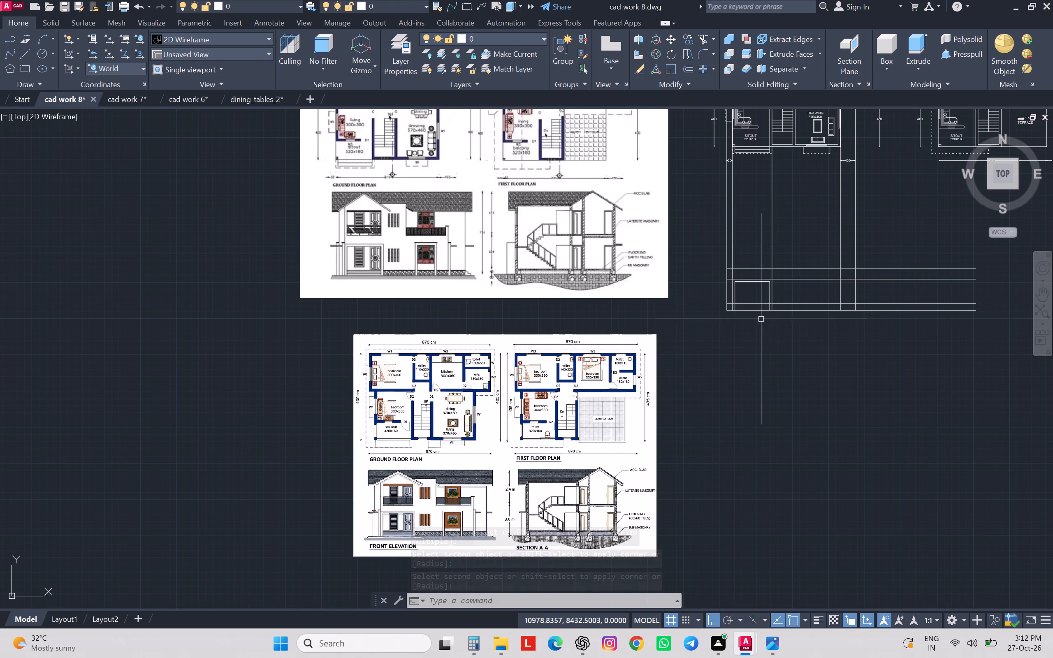
type("tr")
key("space")
left_click(719, 244)
left_click(869, 243)
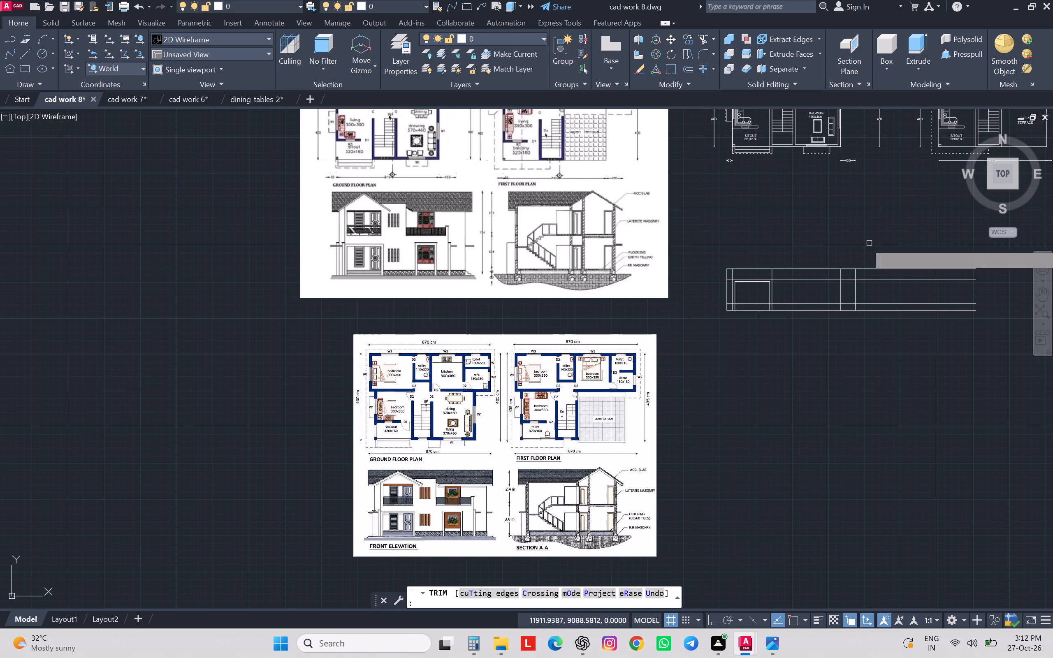
middle_click_drag(867, 250, 824, 250)
left_click(851, 242)
left_click(850, 359)
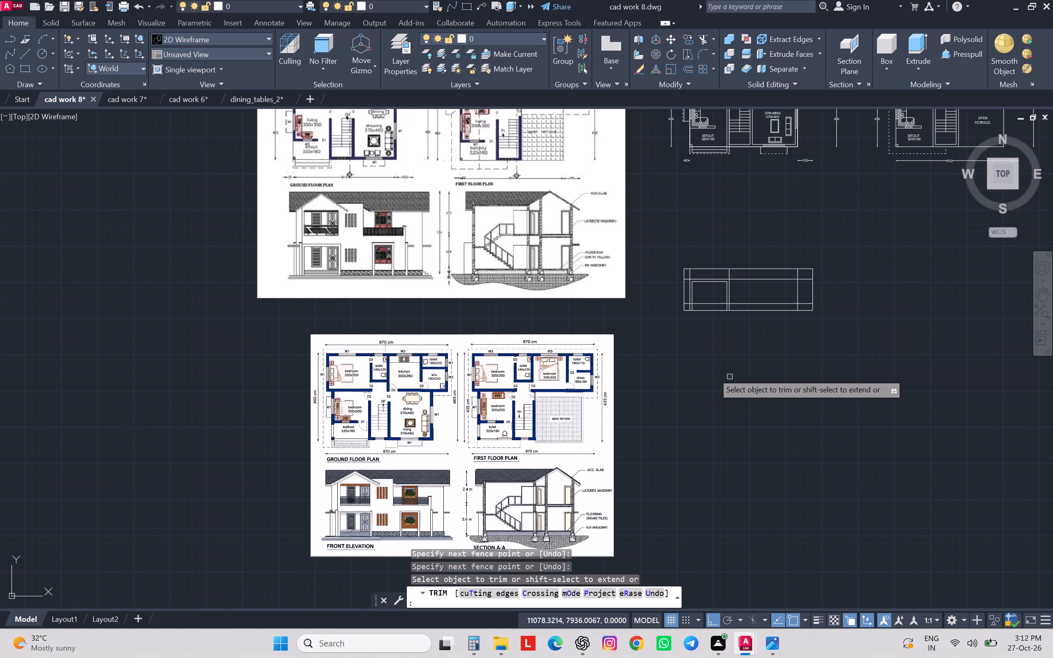
Examine the ground floor part of the front elevation in the upper reference image against the trimmed elevation outline.
scroll(699, 363, "up", 1)
middle_click_drag(699, 363, 700, 426)
scroll(700, 425, "down", 1)
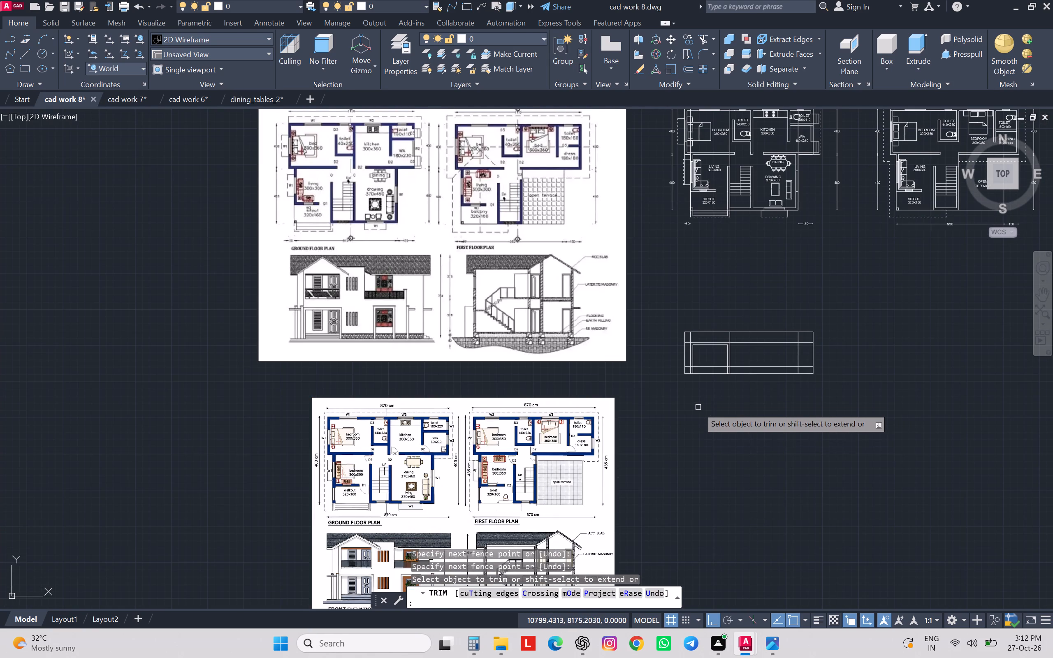
scroll(700, 398, "up", 2)
scroll(700, 398, "down", 1)
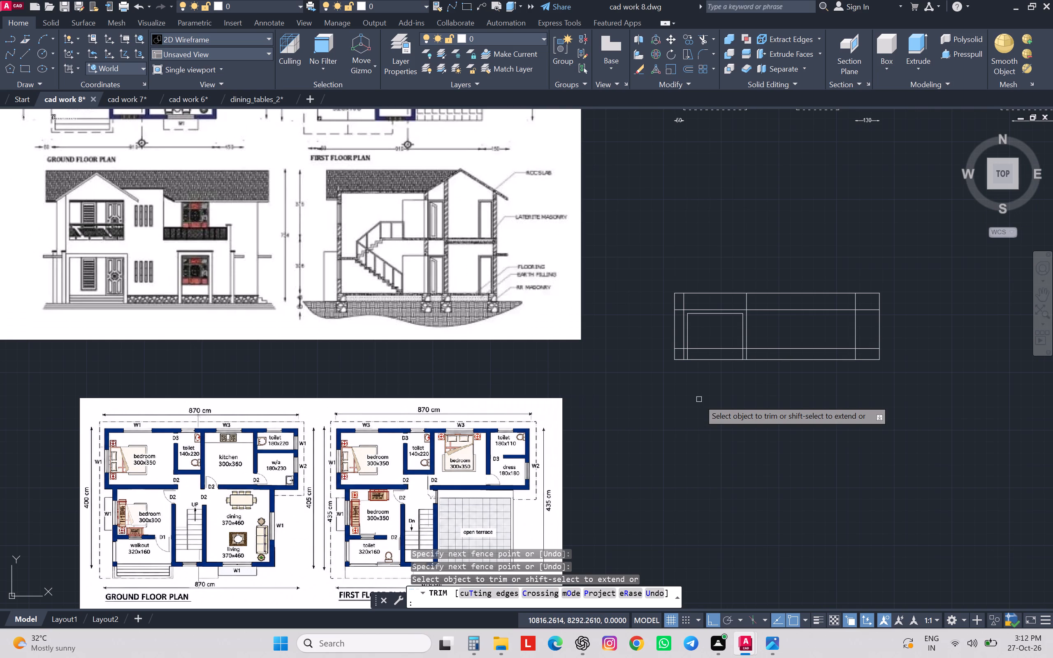
scroll(698, 401, "down", 2)
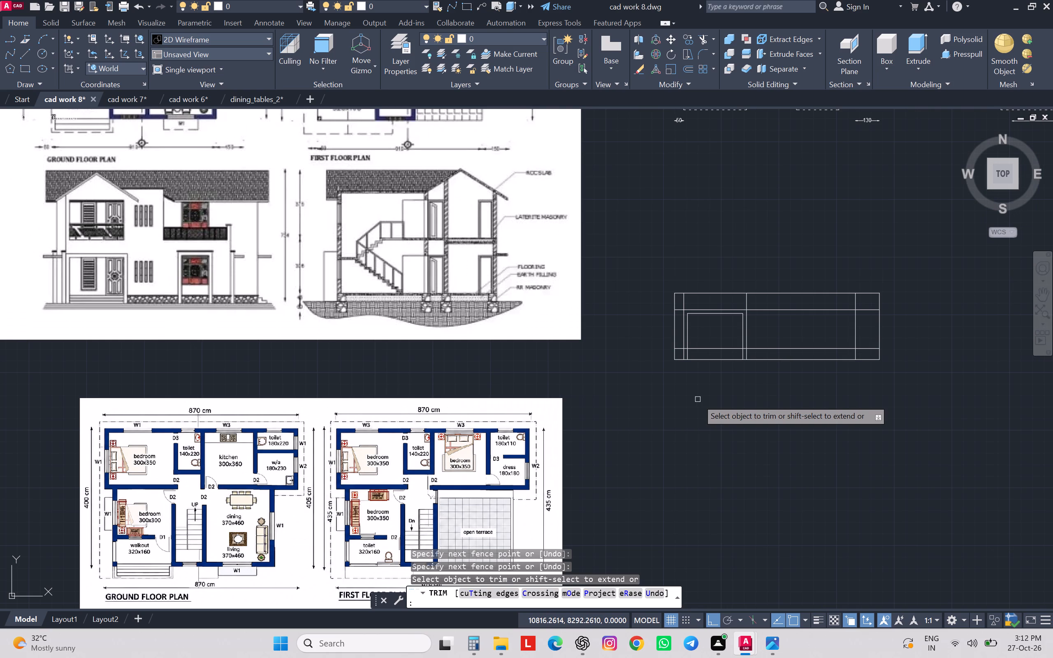
scroll(501, 355, "up", 3)
scroll(501, 355, "down", 2)
scroll(473, 349, "up", 3)
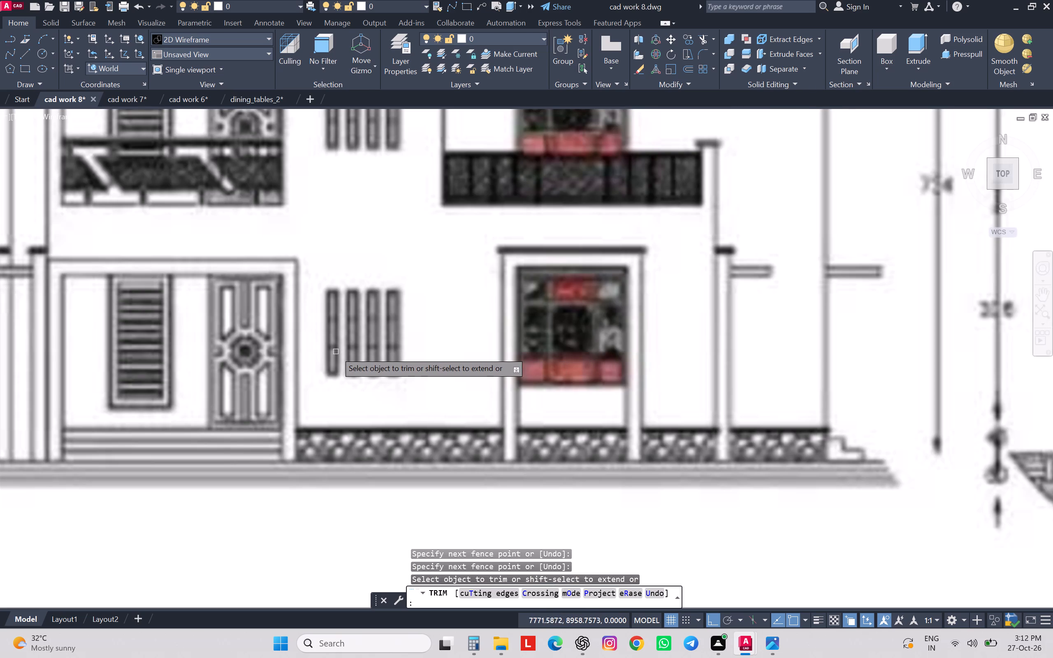
scroll(366, 339, "down", 4)
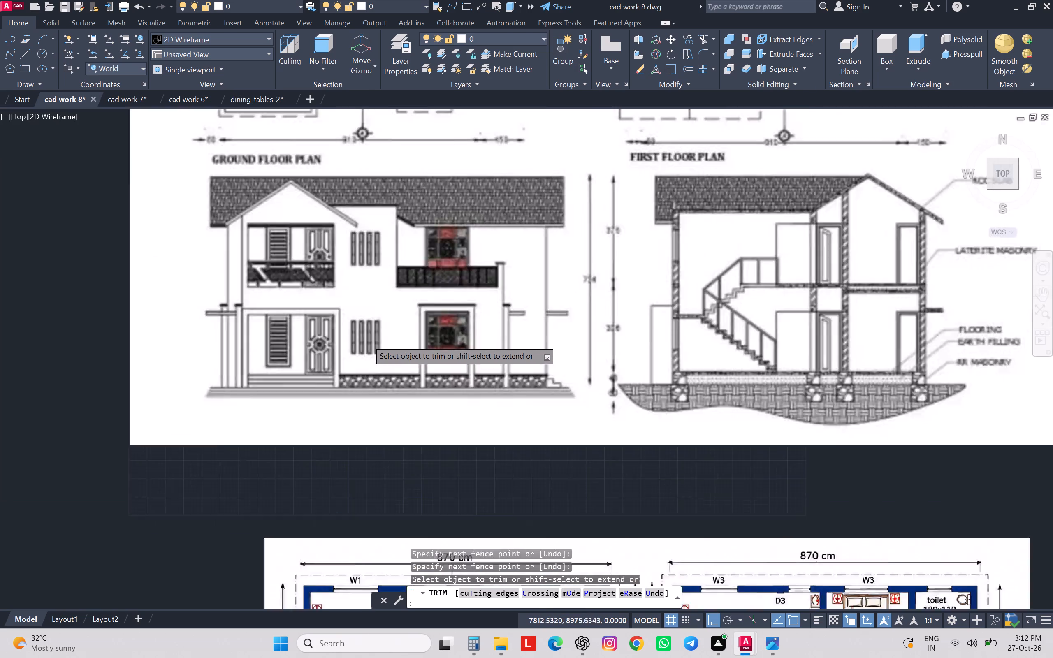
scroll(371, 339, "down", 1)
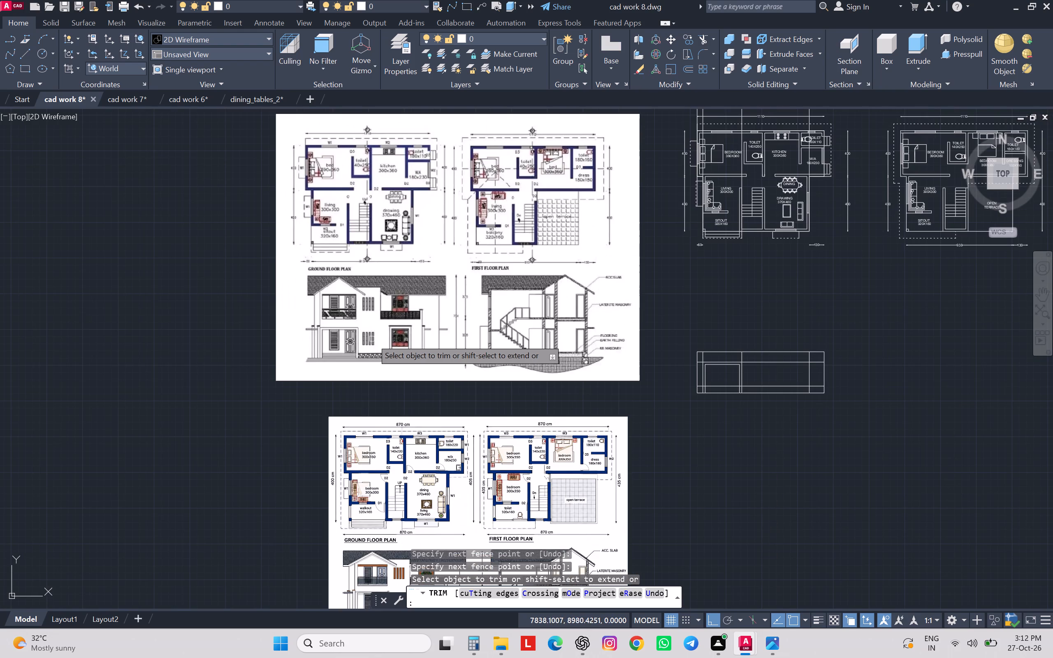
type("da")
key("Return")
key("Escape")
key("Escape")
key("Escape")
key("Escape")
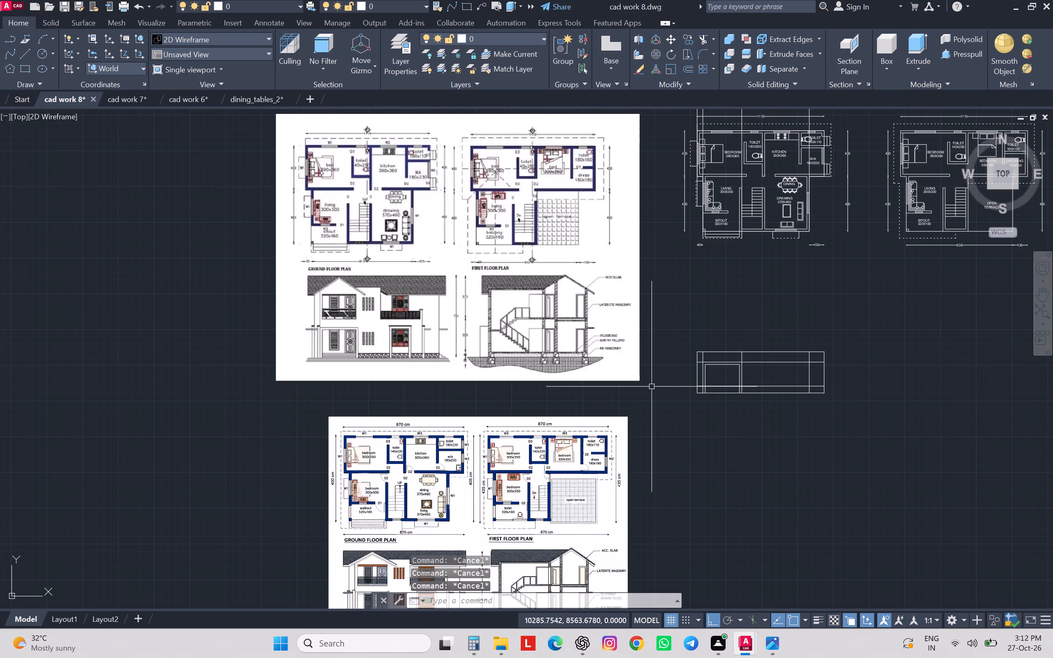
Draw a 140 by 20 rectangle just below the staircase's outer wall in the ground floor plan.
key("Escape")
type("rec")
key("space")
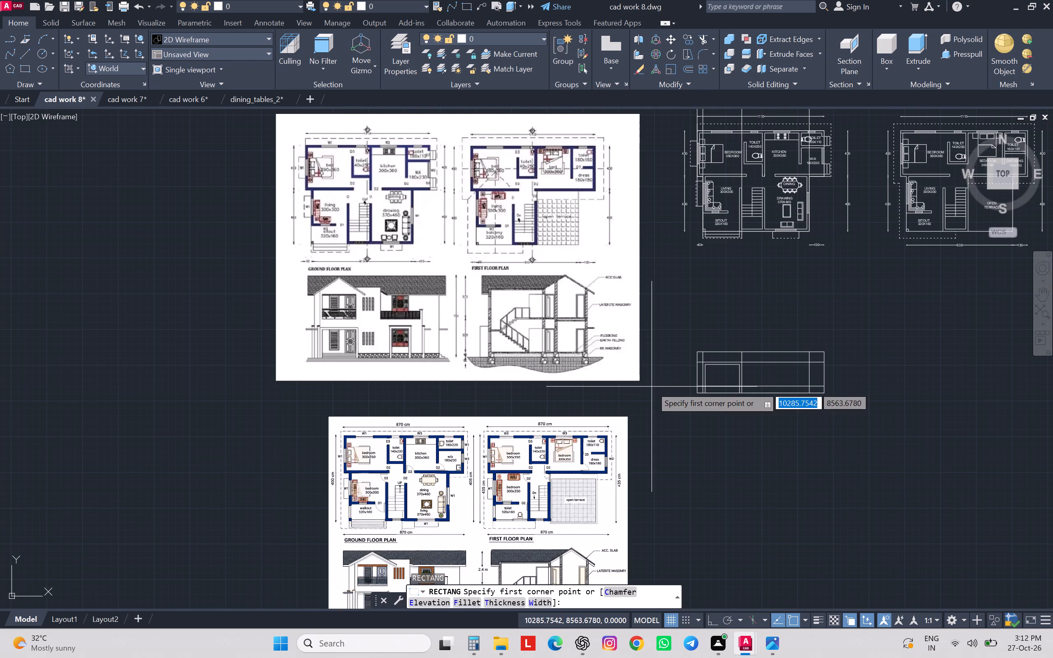
scroll(756, 227, "up", 4)
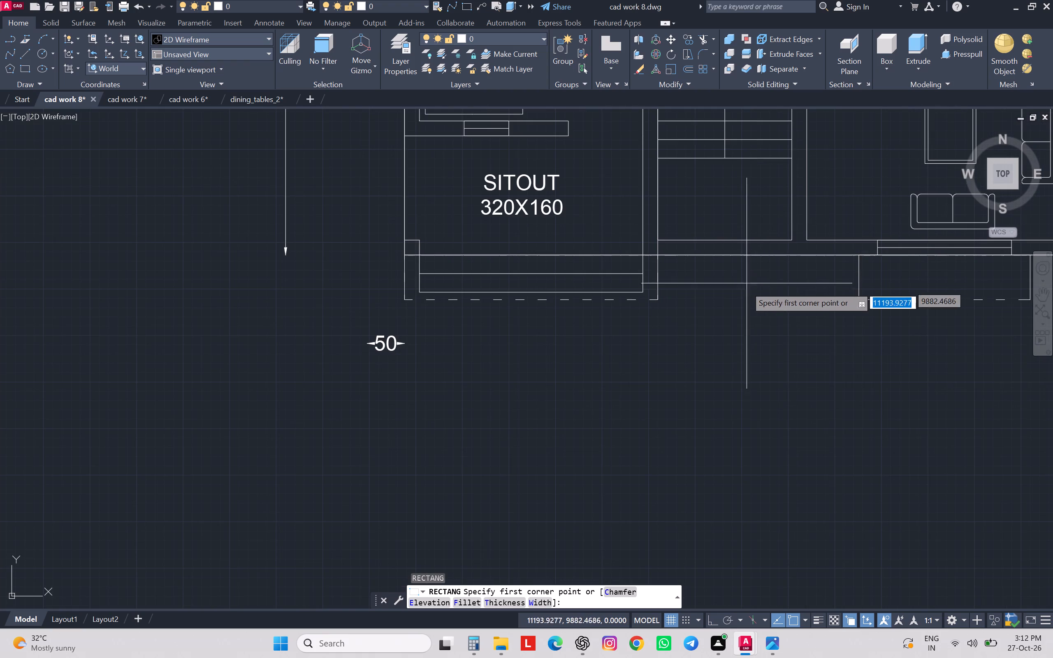
left_click_drag(725, 299, 728, 313)
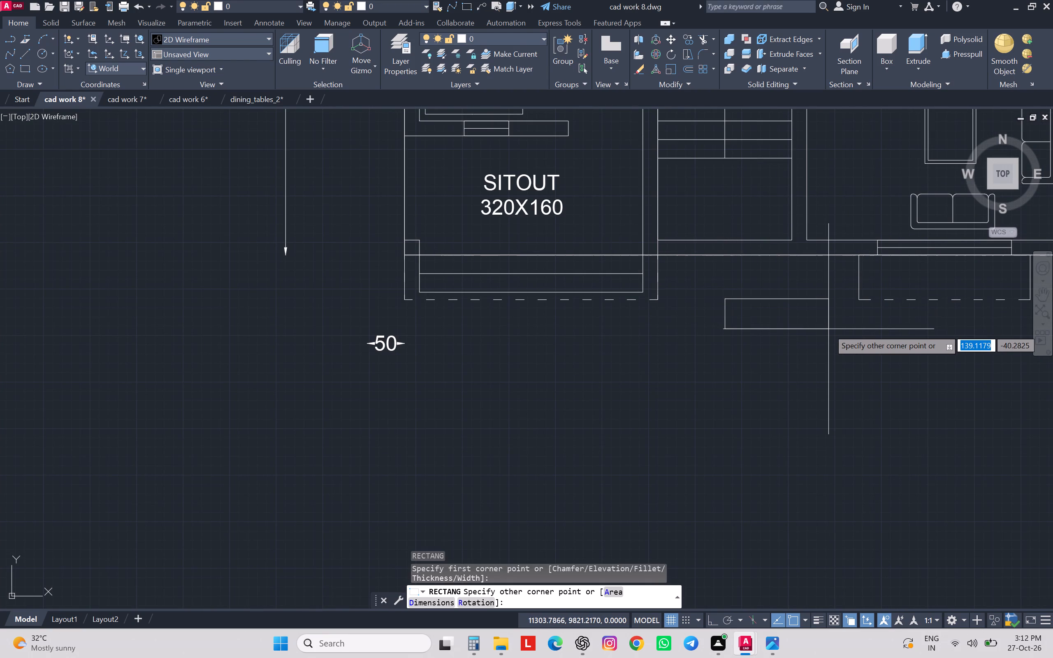
type("140,20")
key("Return")
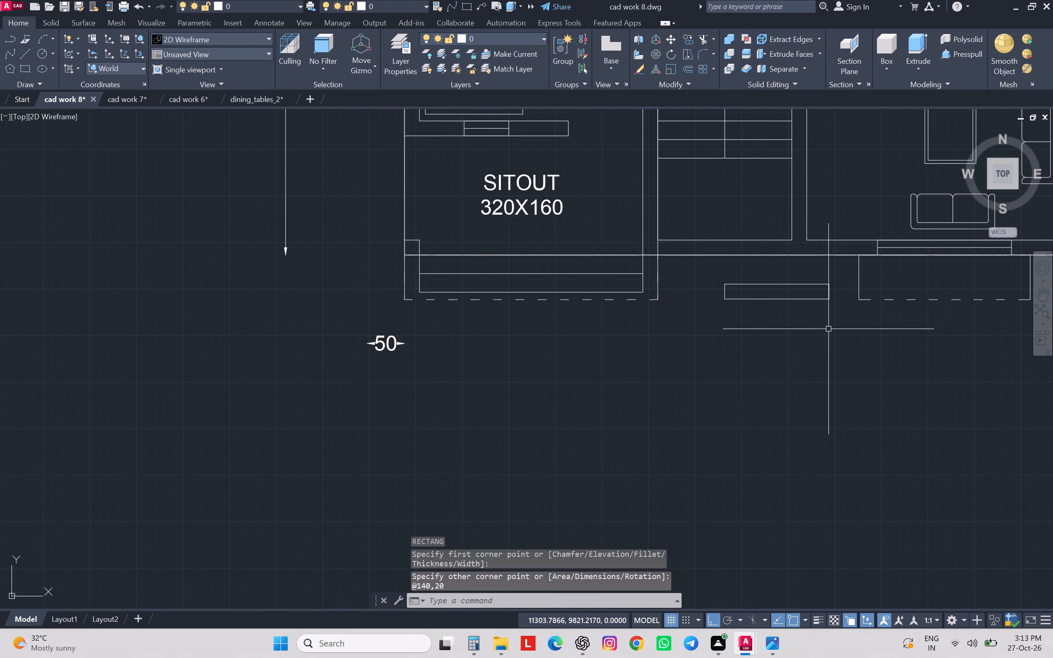
Explode the 140 by 20 rectangle into separate lines.
scroll(744, 282, "up", 2)
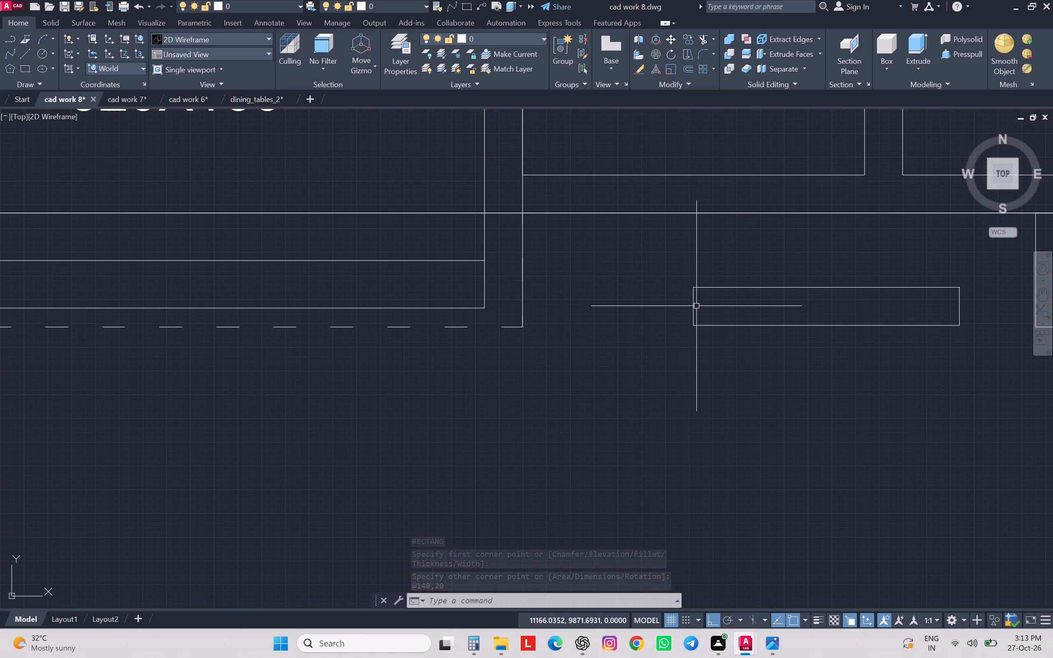
left_click(695, 311)
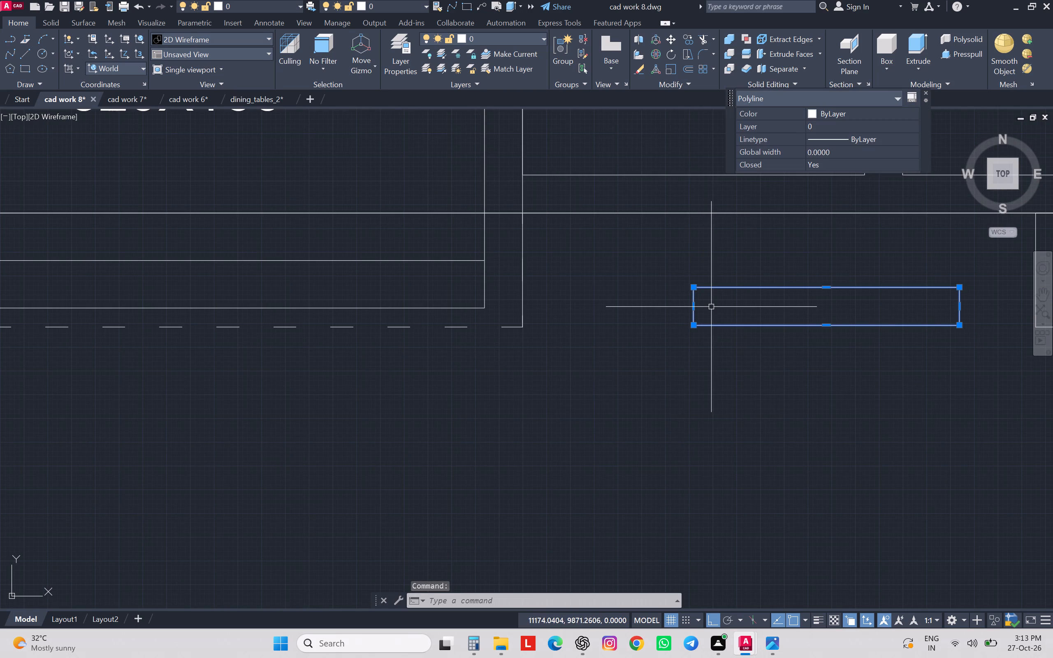
key("x")
key("Return")
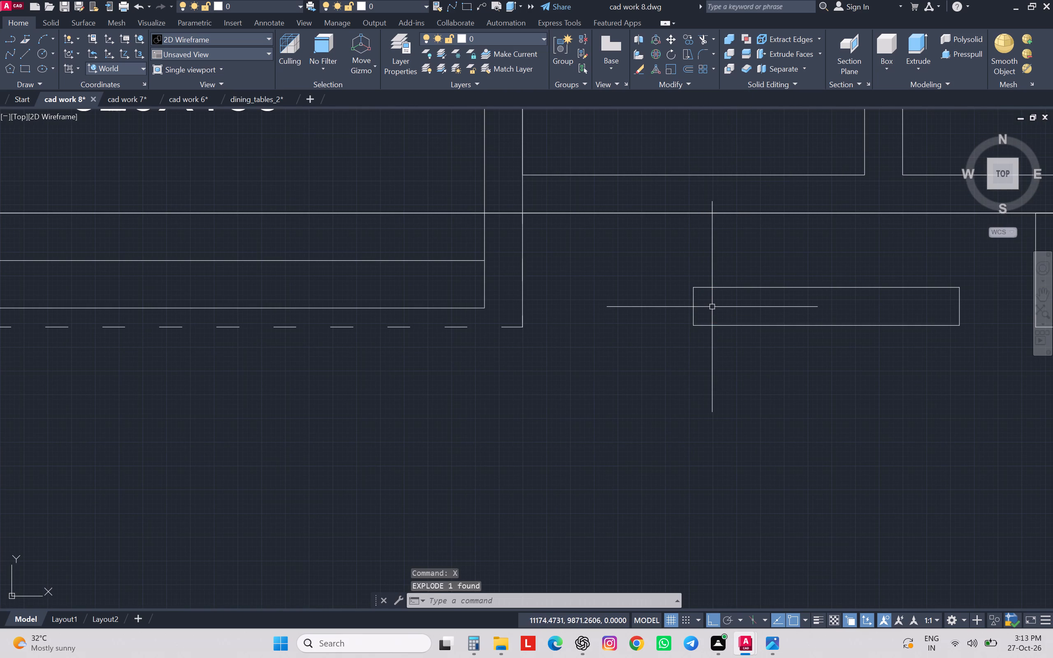
Offset the rectangle's left short edge inward repeatedly at 20 spacing to create five divider lines.
key("o")
key("Return")
type("20")
key("Return")
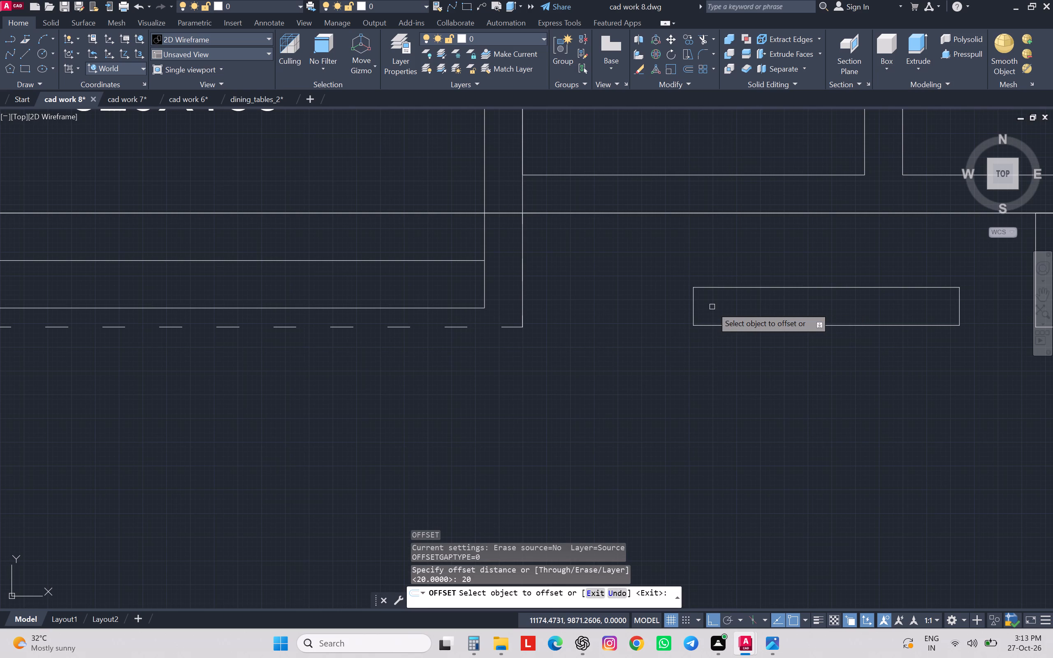
left_click(694, 306)
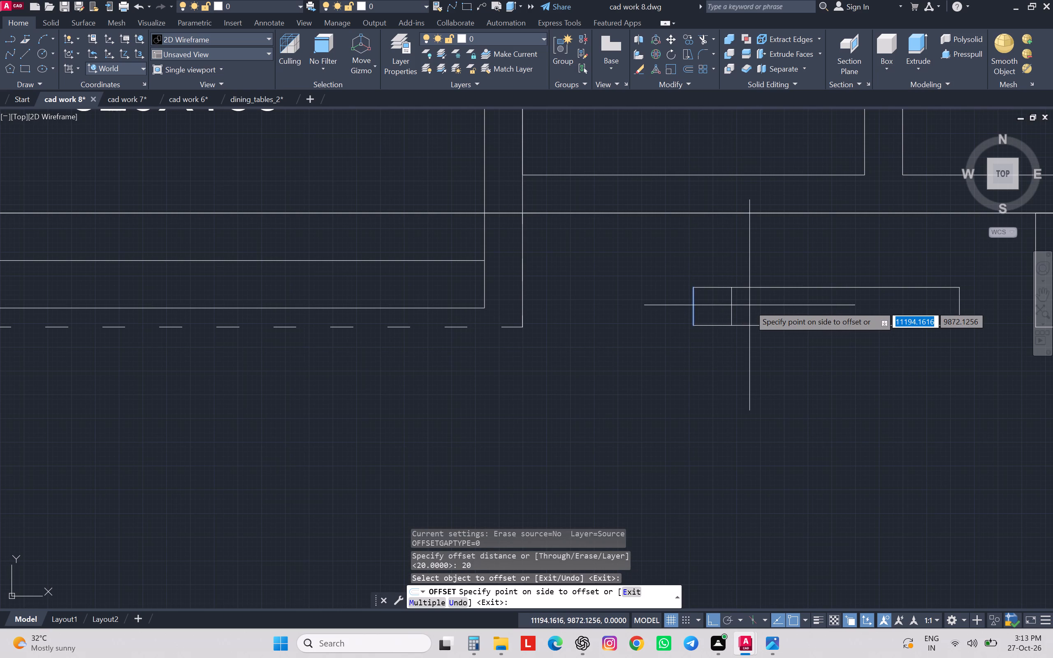
type("m")
key("space")
left_click(749, 305)
left_click(766, 306)
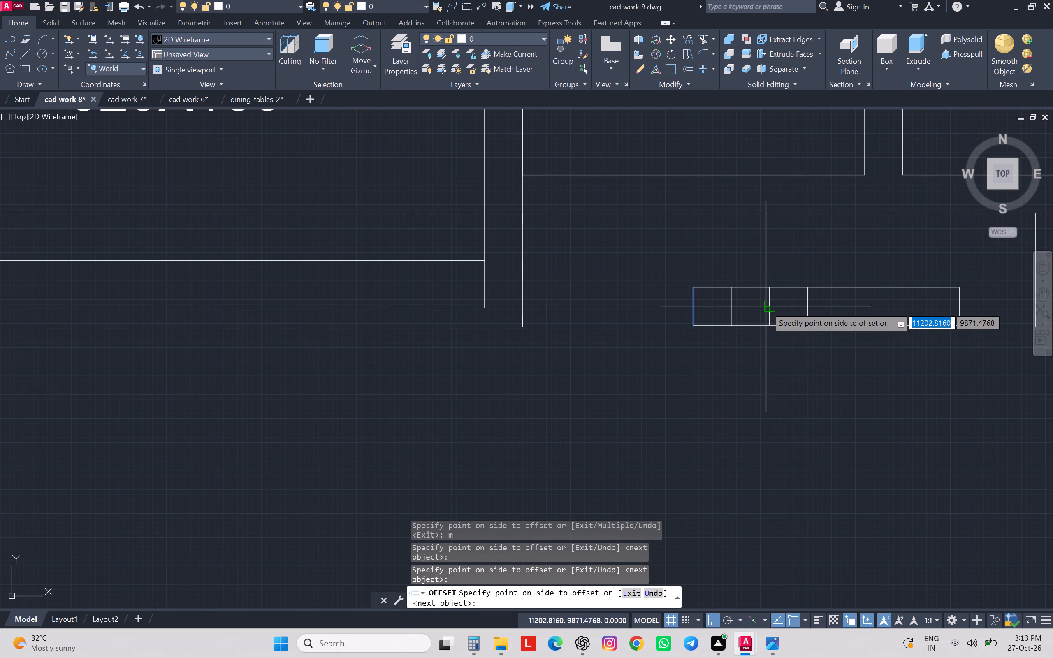
left_click(766, 306)
left_click(786, 306)
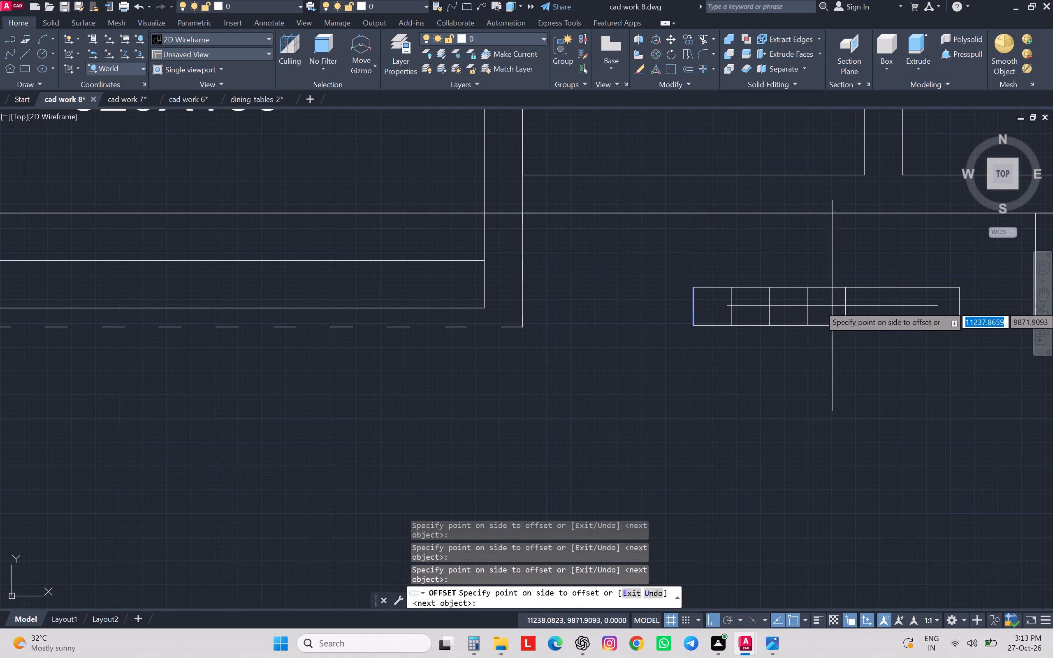
left_click(826, 306)
left_click(872, 315)
key("Escape")
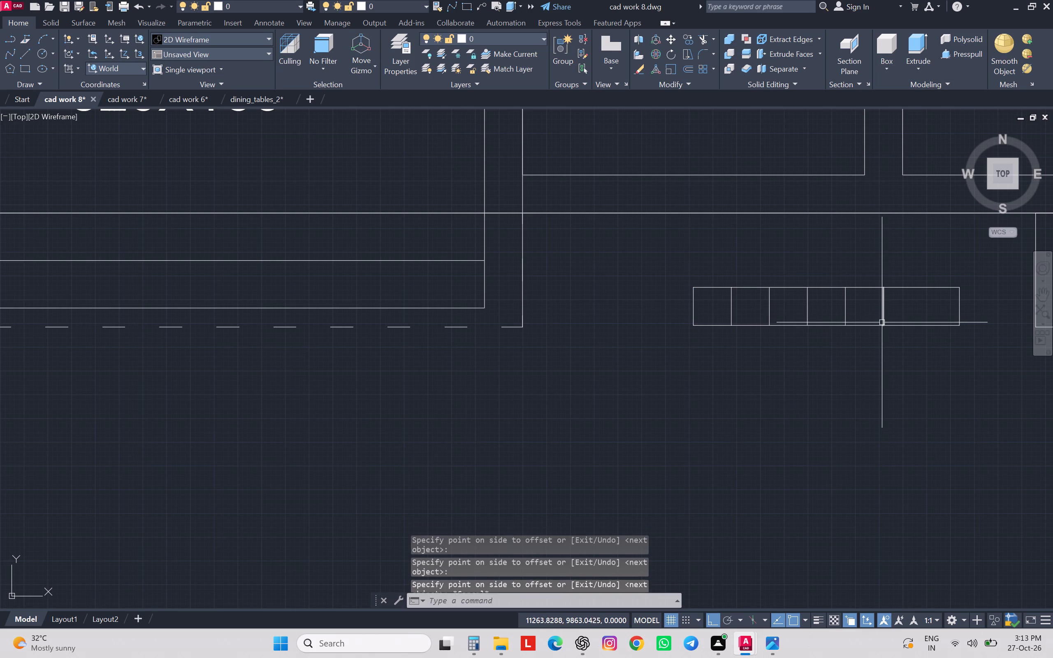
Offset the fifth divider by 20 toward the rectangle's right end, completing seven equal cells.
key("space")
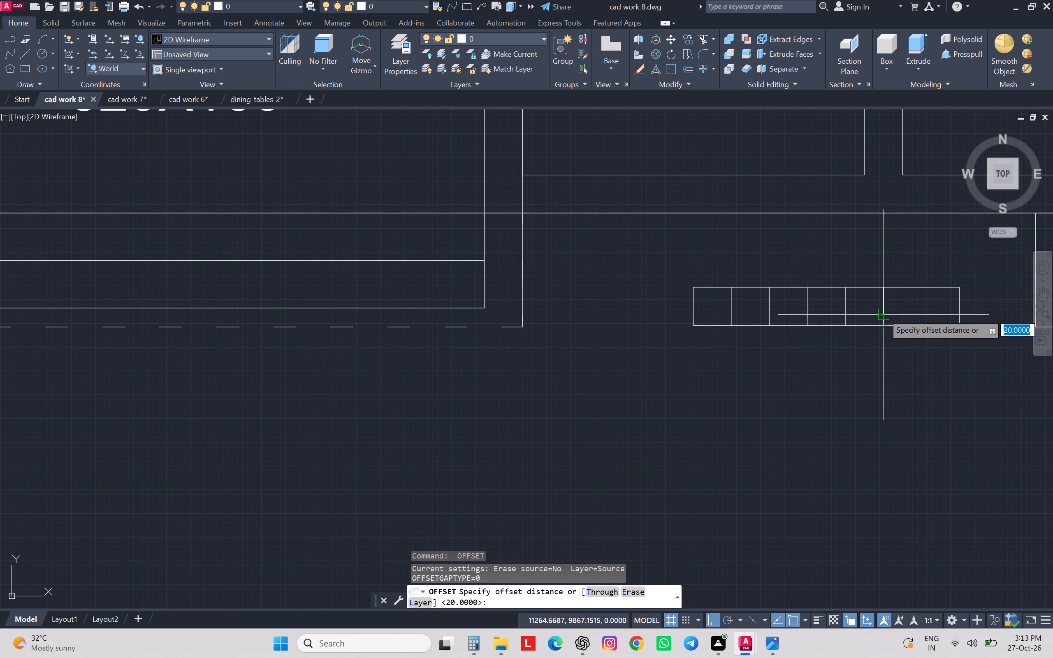
key("space")
left_click(883, 313)
left_click(926, 369)
key("Escape")
key("Escape")
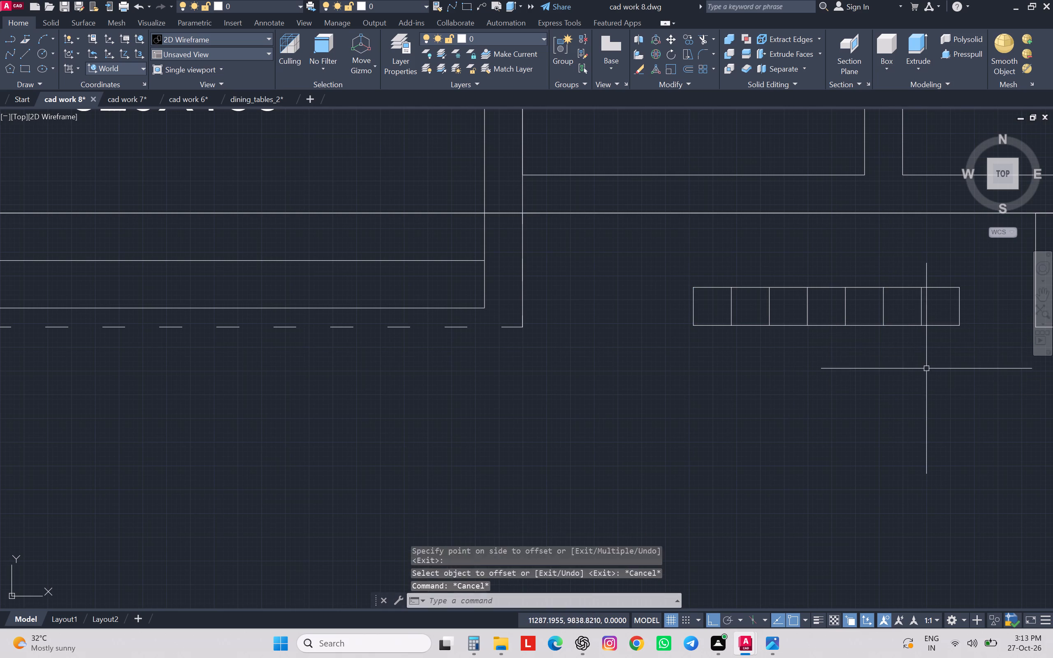
key("Escape")
Convert all lines of the divided rectangle into a block named f.
scroll(923, 364, "down", 1)
left_click(953, 304)
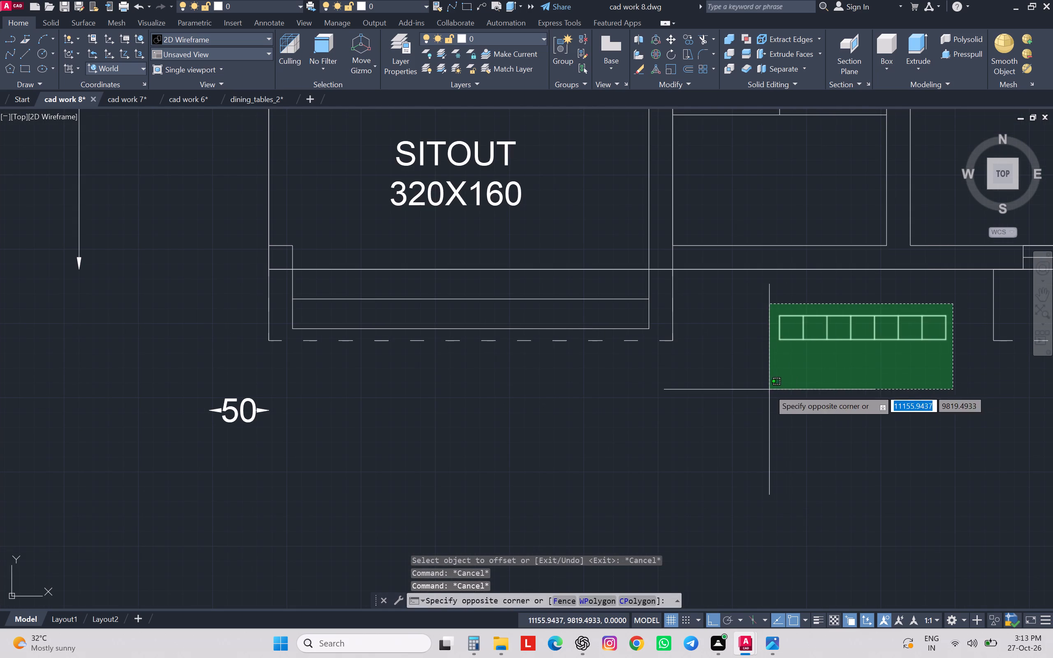
left_click(769, 389)
key("b")
key("Return")
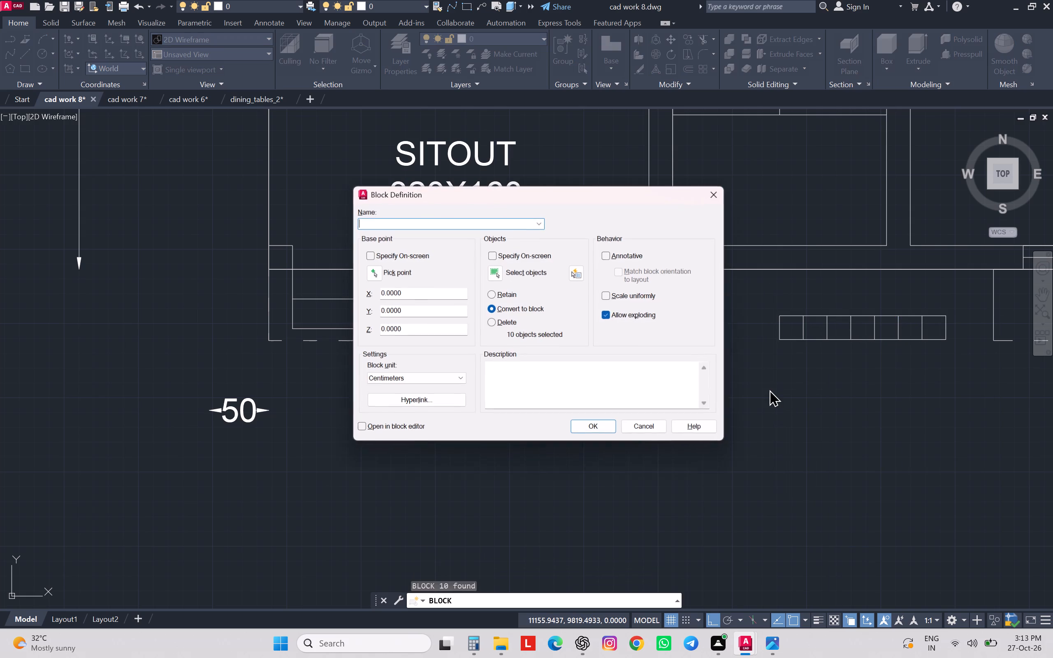
key("f")
key("Return")
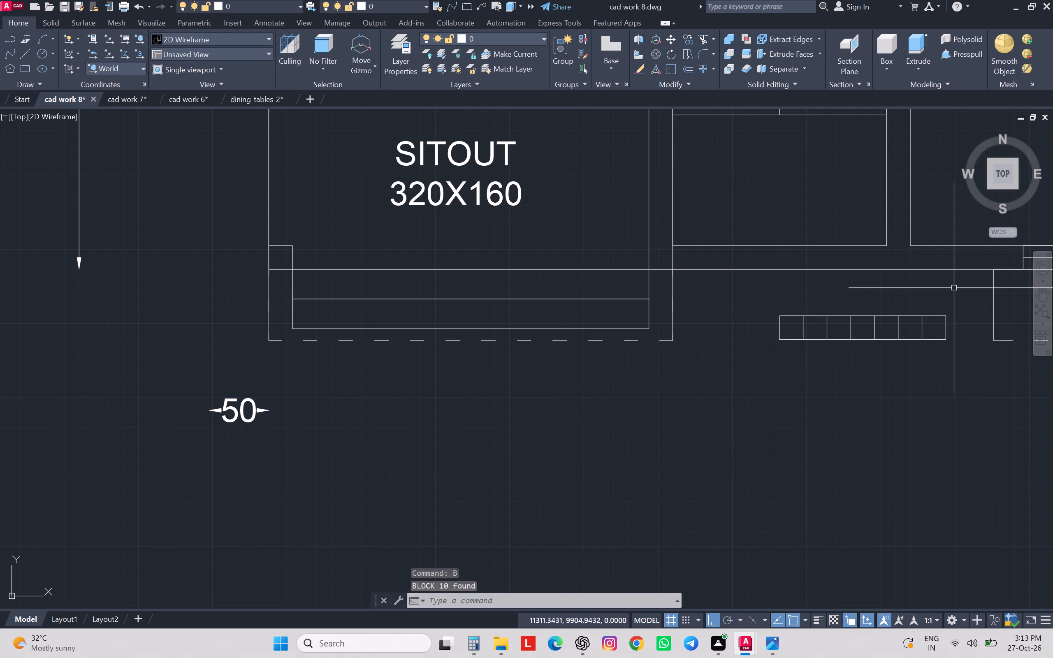
Copy the block by its top midpoint to the midpoint of the staircase's inner wall line on the ground floor.
left_click(937, 340)
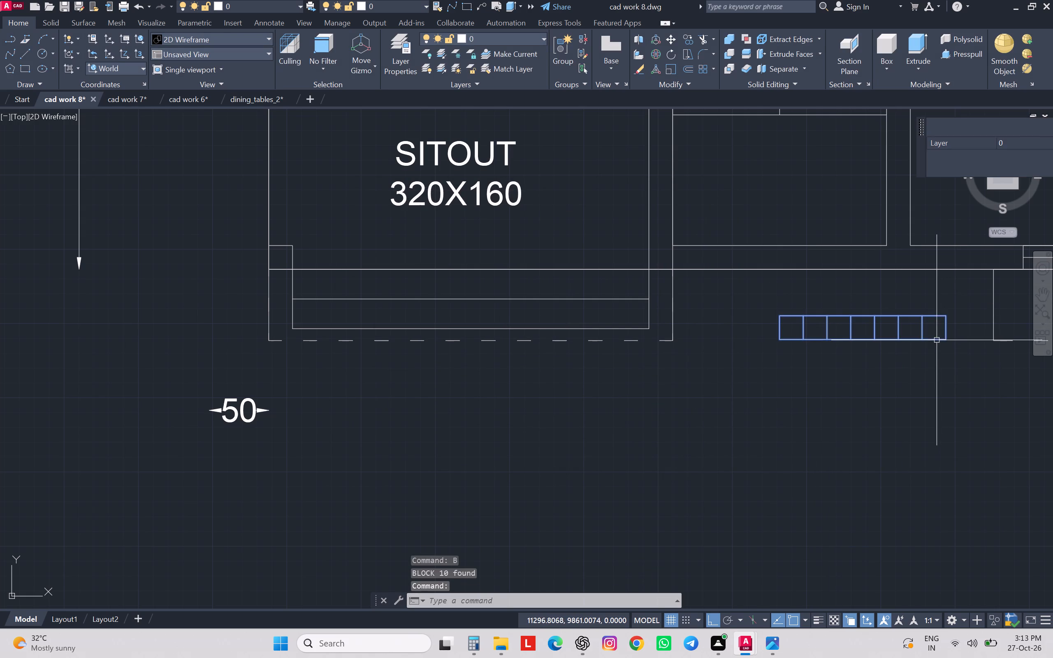
type("co")
key("Return")
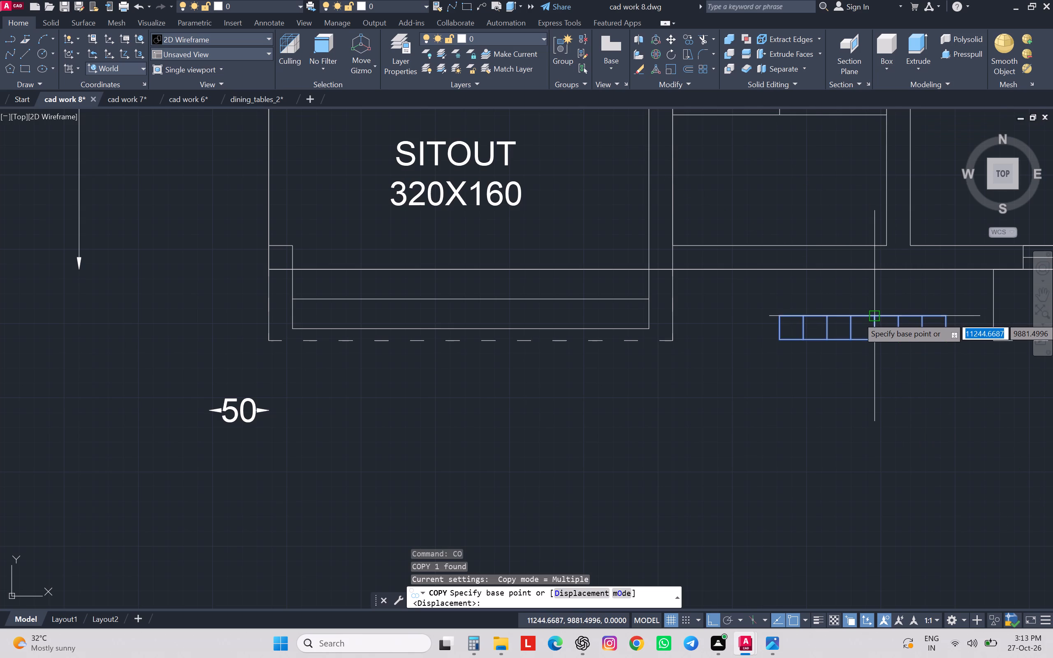
left_click_drag(865, 317, 853, 303)
left_click(782, 249)
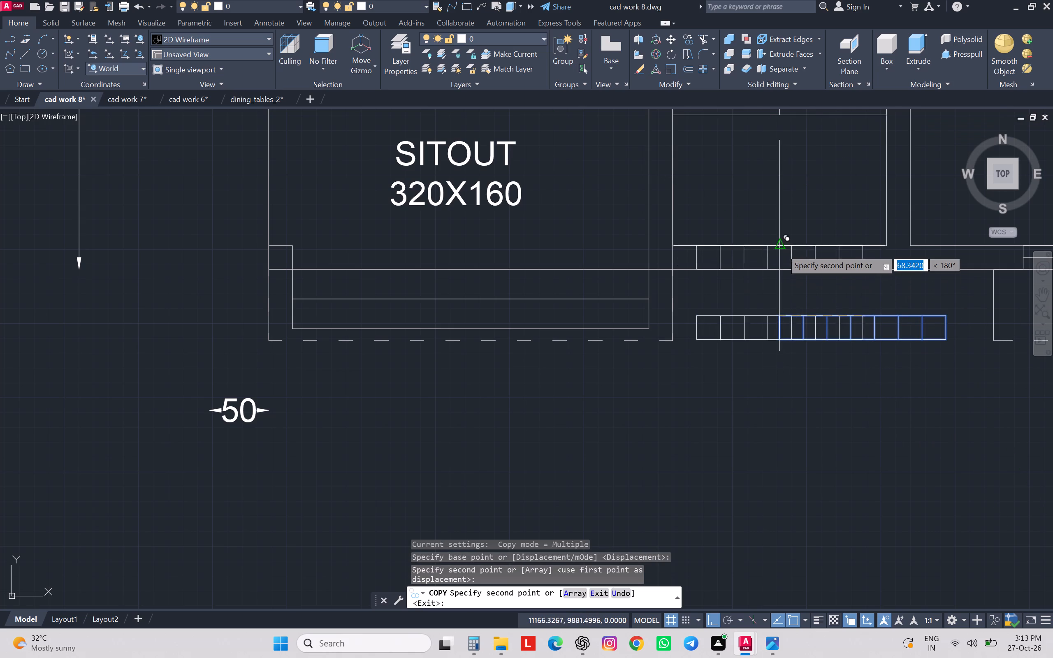
Place another copy of the block in the first floor plan, at the midpoint of the staircase's inner front wall line.
scroll(814, 345, "down", 2)
scroll(826, 383, "down", 3)
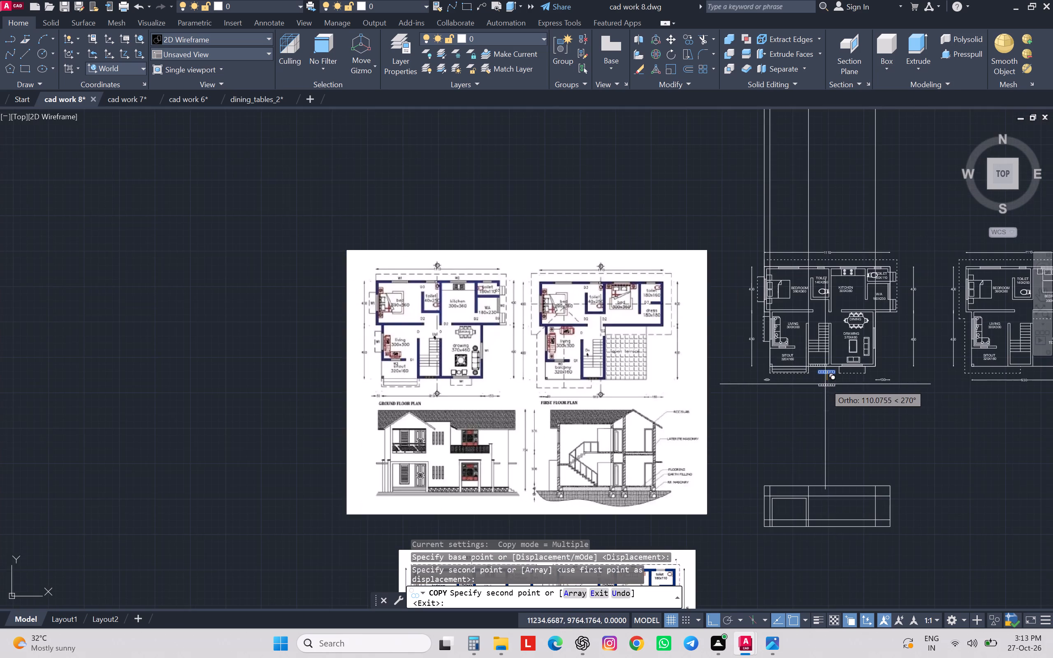
middle_click_drag(825, 384, 464, 354)
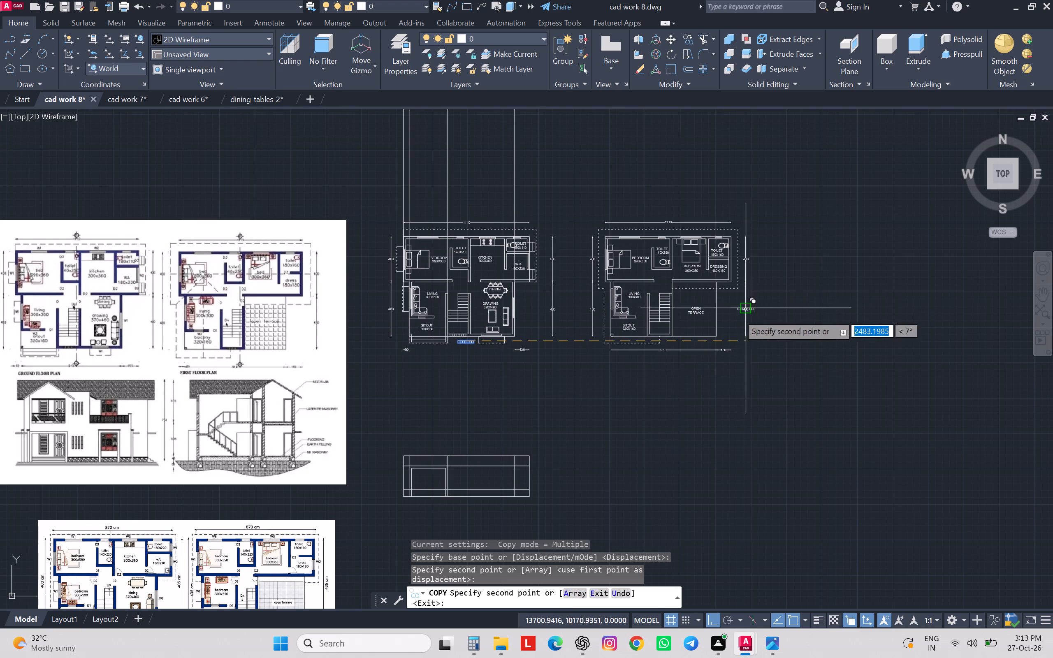
scroll(668, 347, "up", 1)
scroll(668, 347, "down", 2)
scroll(668, 347, "up", 1)
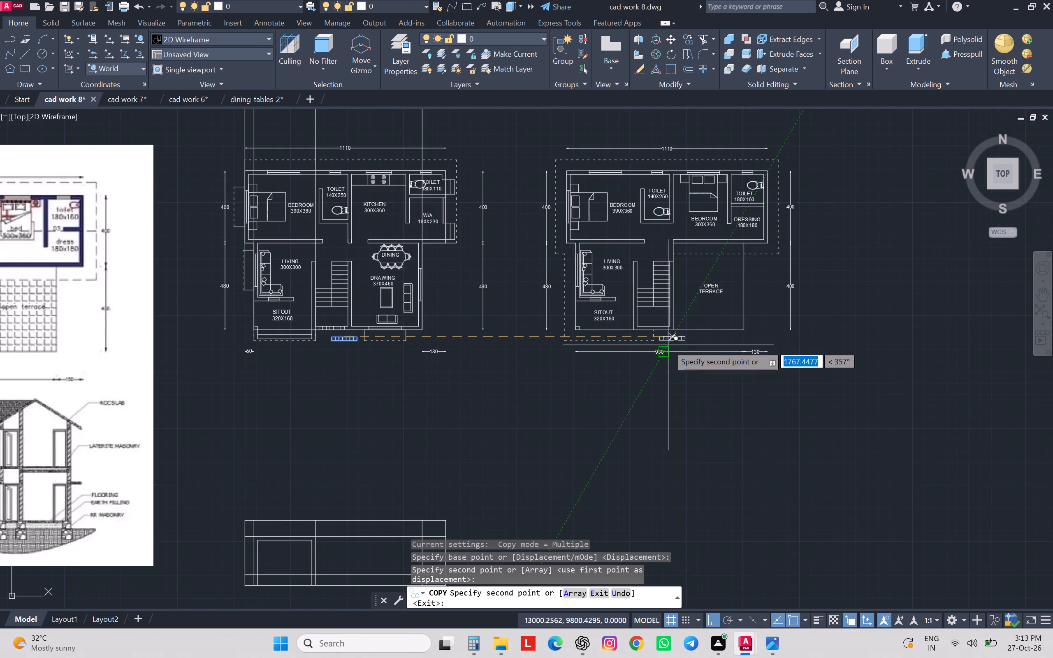
scroll(658, 323, "up", 4)
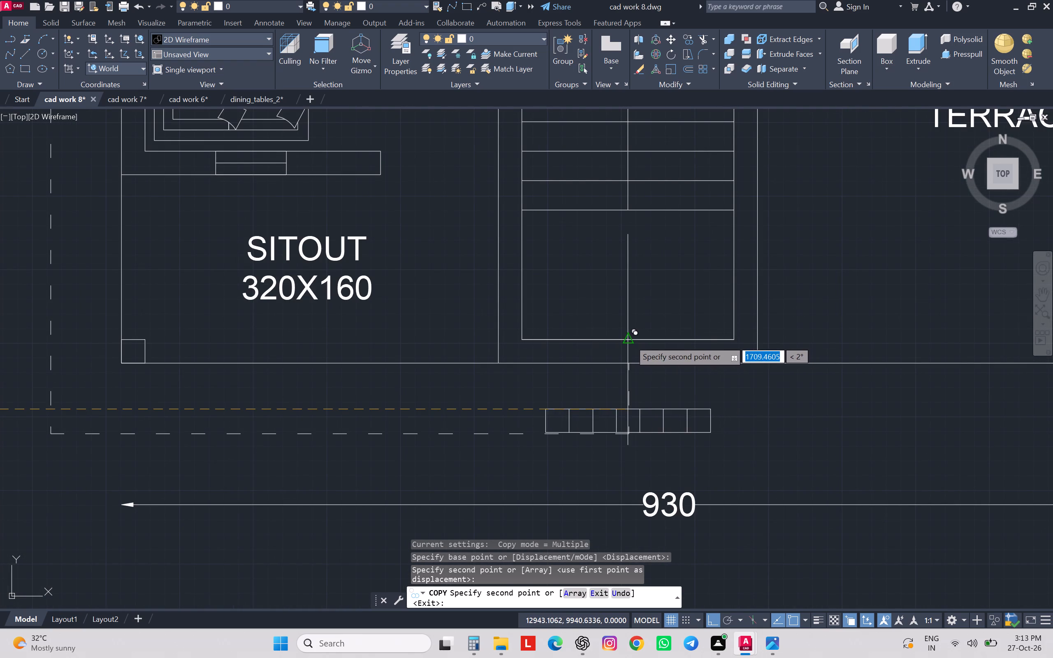
left_click_drag(629, 340, 673, 329)
scroll(788, 359, "down", 2)
key("Escape")
key("Escape")
Delete the original block lying outside the staircase wall below the ground floor plan.
scroll(788, 351, "down", 1)
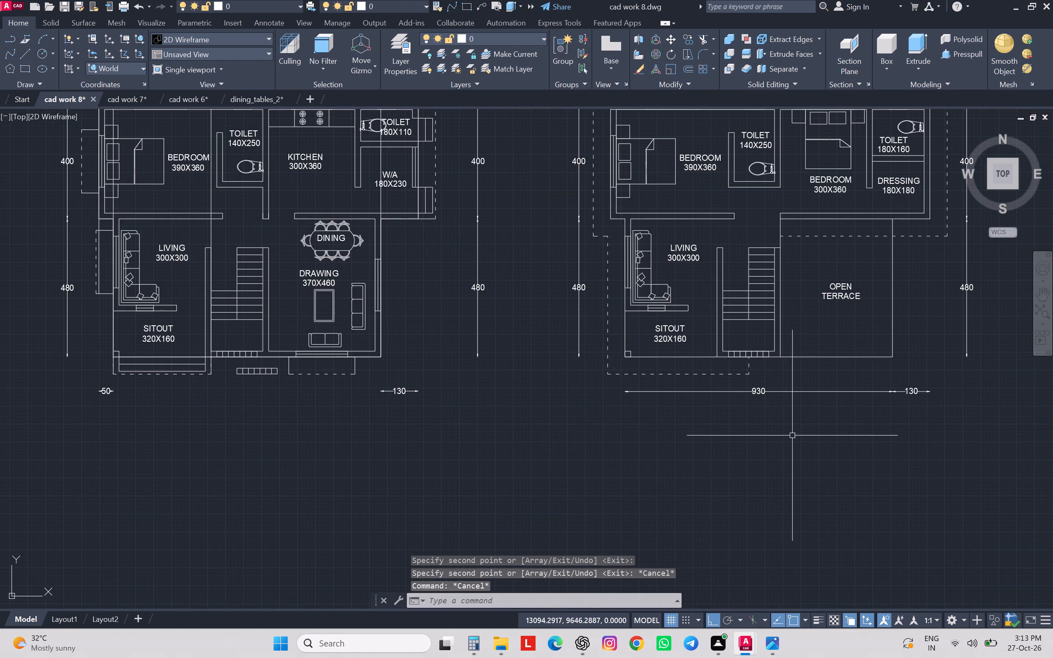
scroll(792, 436, "down", 3)
middle_click_drag(713, 449, 719, 383)
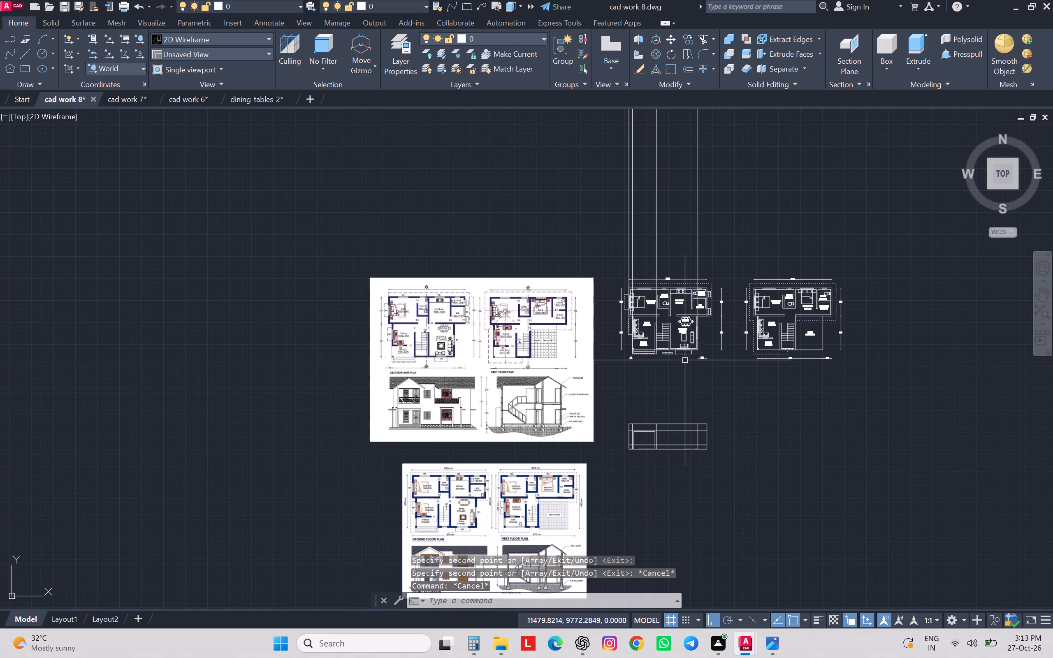
scroll(685, 360, "up", 3)
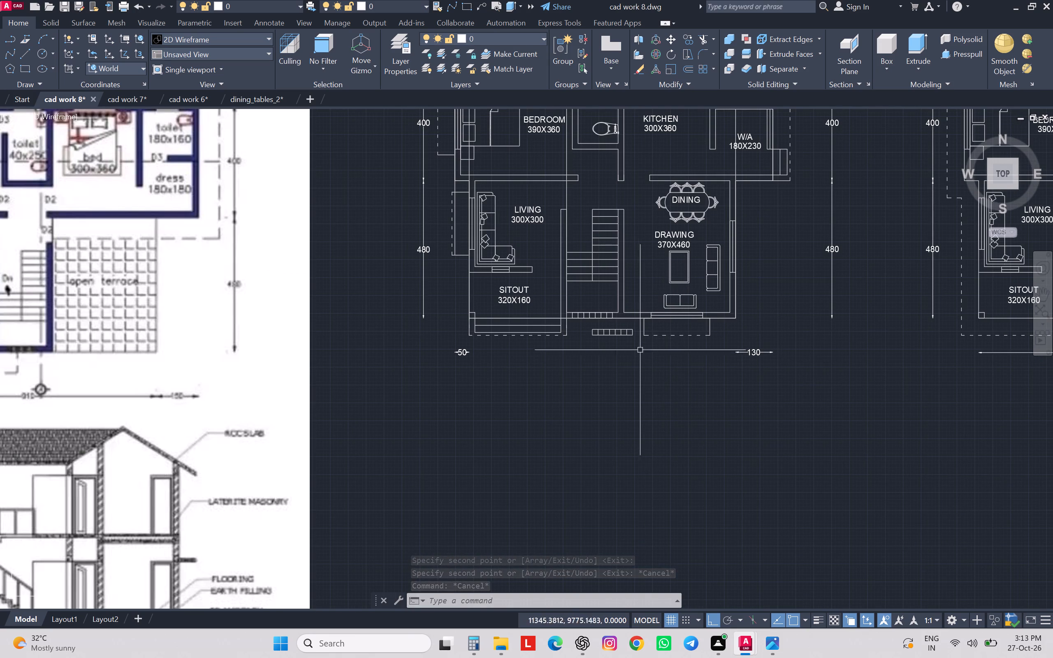
left_click(631, 335)
key("Delete")
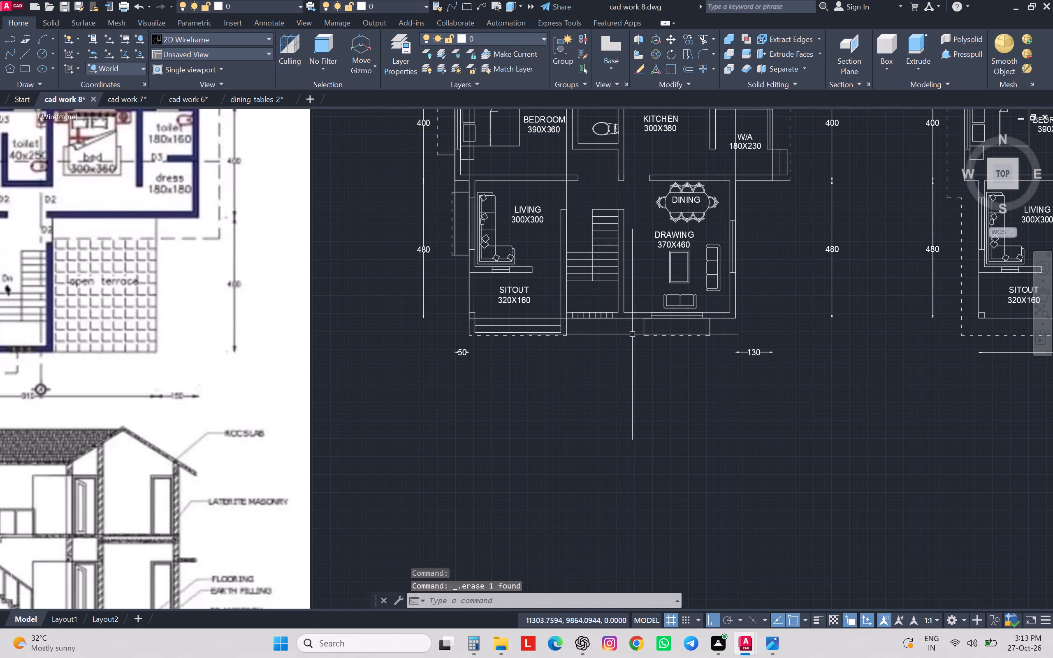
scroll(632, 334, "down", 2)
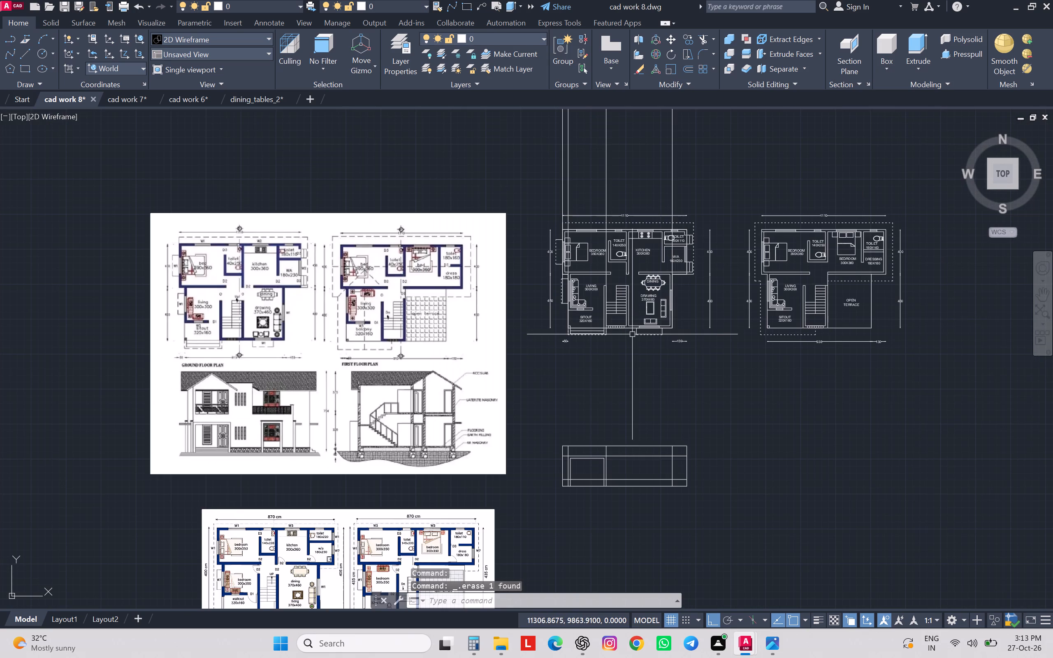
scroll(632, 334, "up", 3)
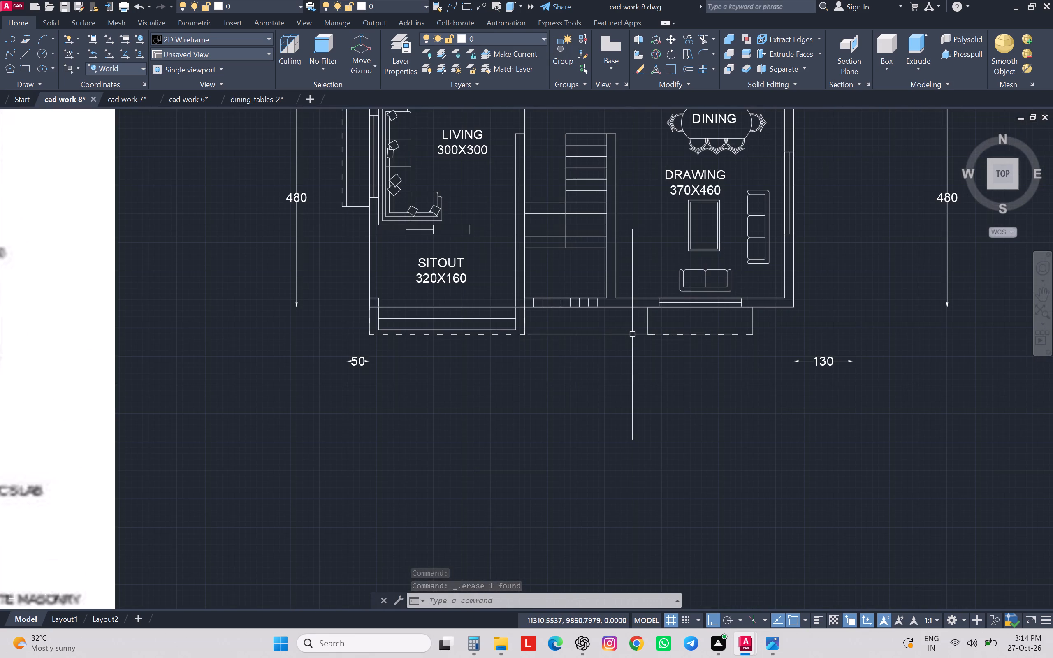
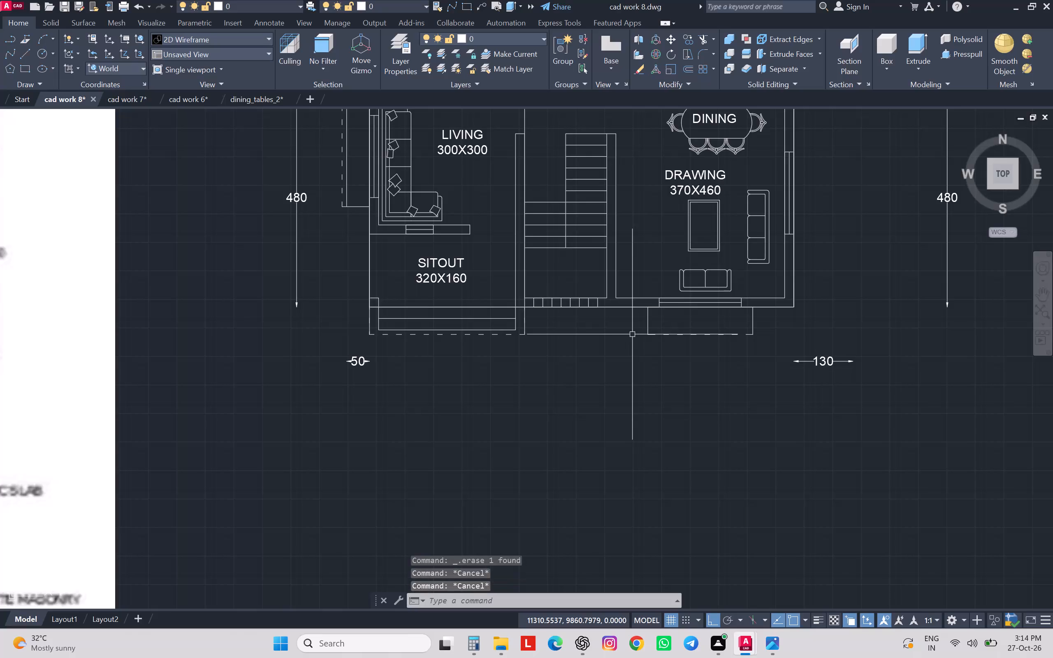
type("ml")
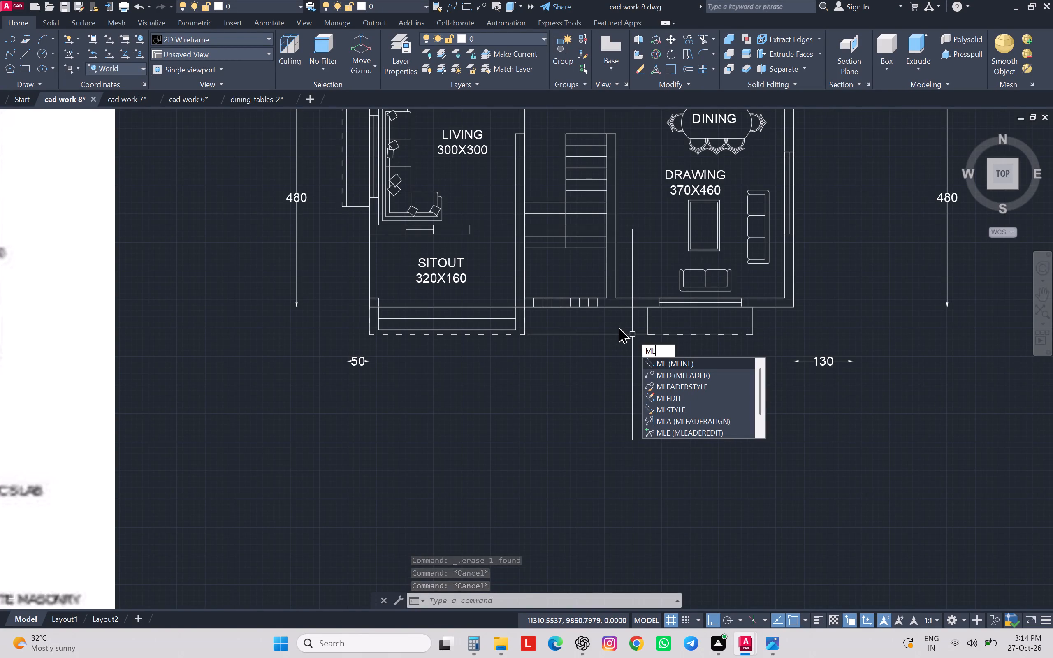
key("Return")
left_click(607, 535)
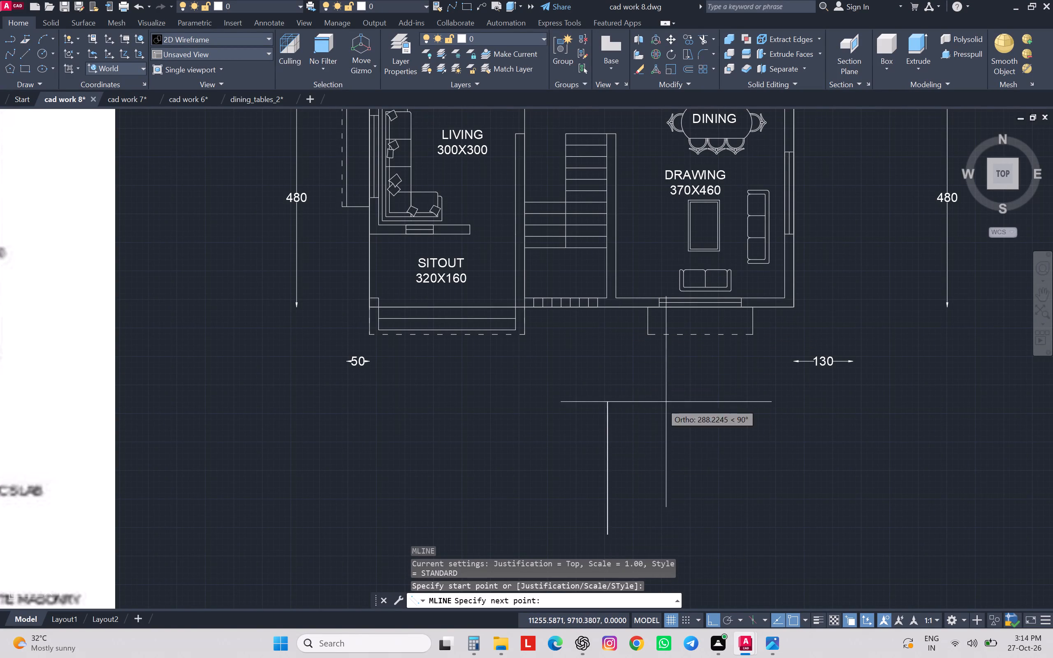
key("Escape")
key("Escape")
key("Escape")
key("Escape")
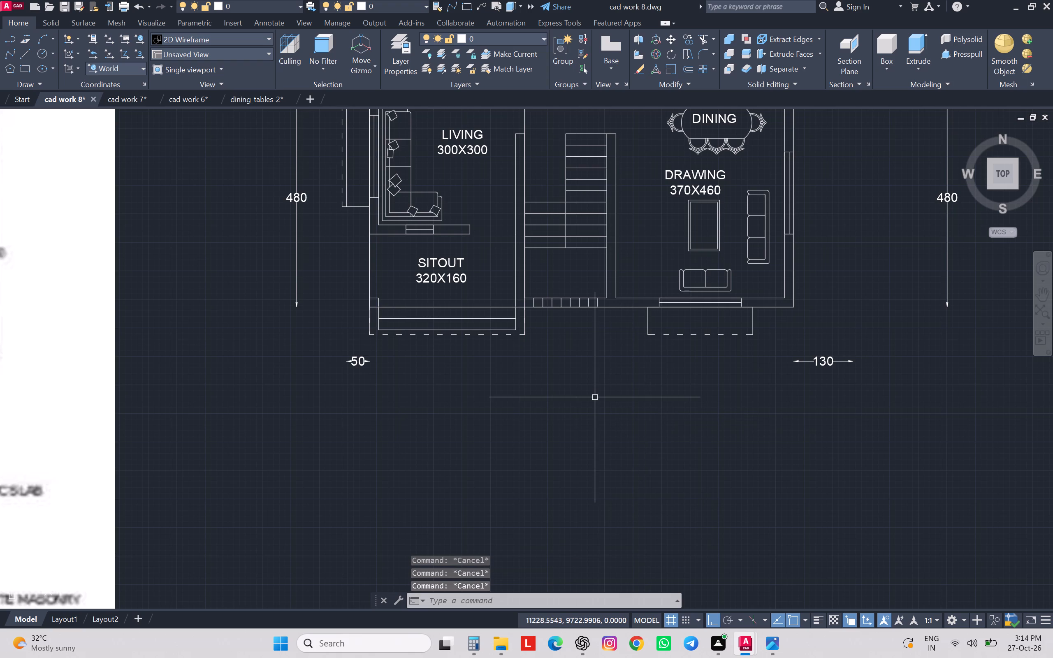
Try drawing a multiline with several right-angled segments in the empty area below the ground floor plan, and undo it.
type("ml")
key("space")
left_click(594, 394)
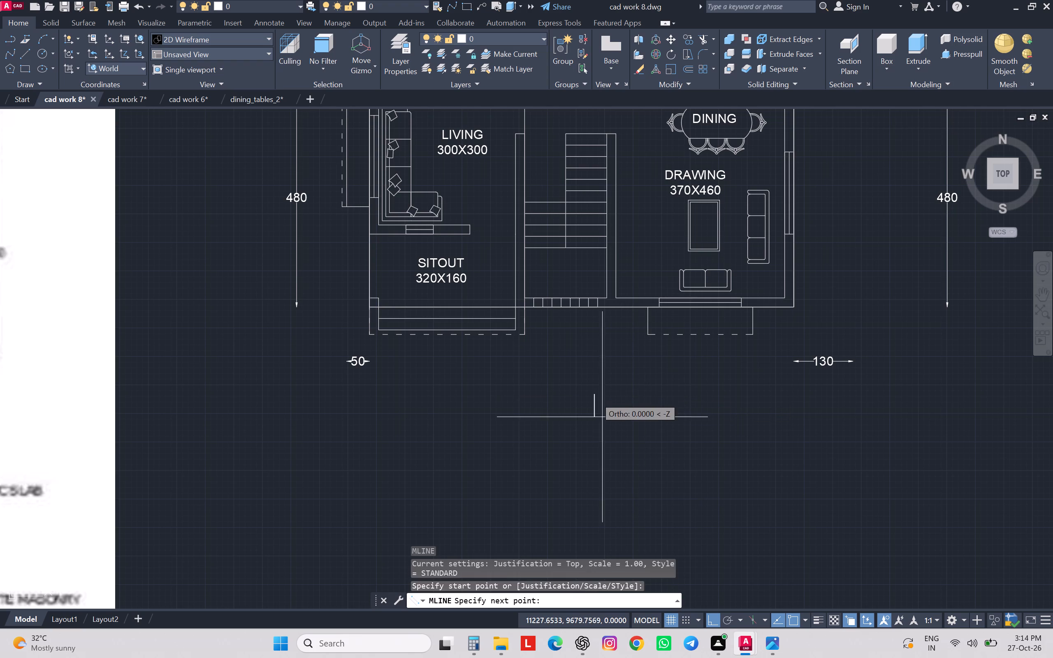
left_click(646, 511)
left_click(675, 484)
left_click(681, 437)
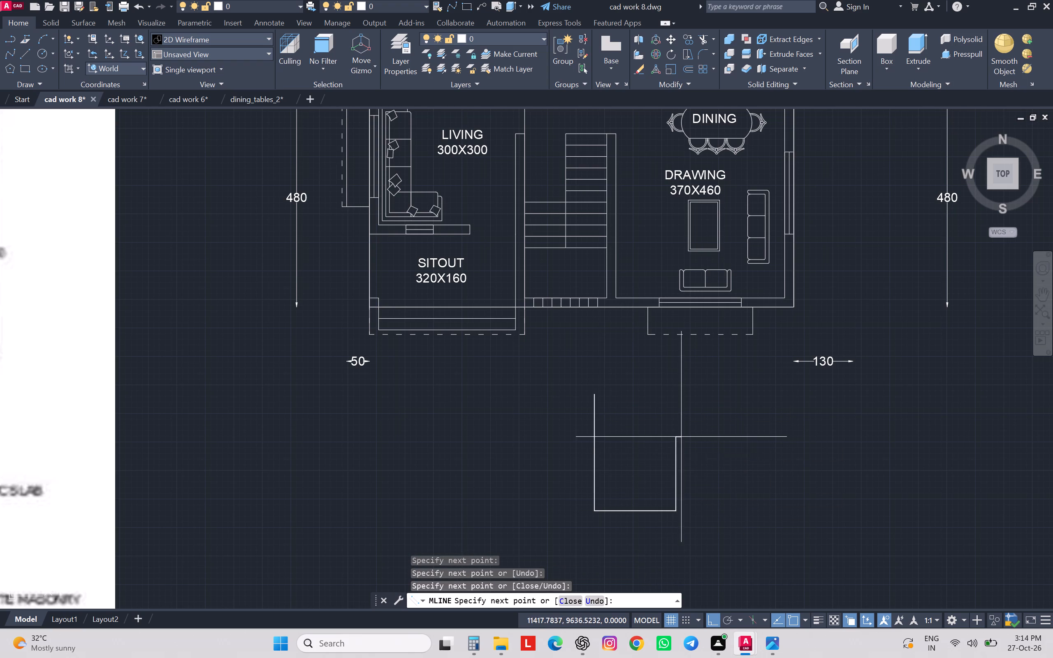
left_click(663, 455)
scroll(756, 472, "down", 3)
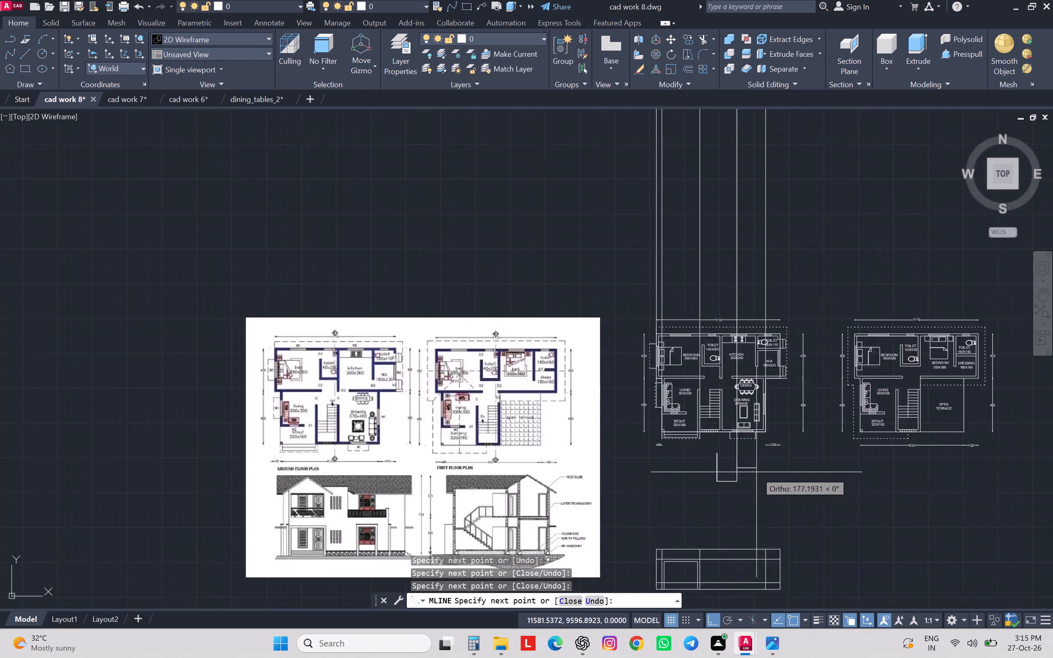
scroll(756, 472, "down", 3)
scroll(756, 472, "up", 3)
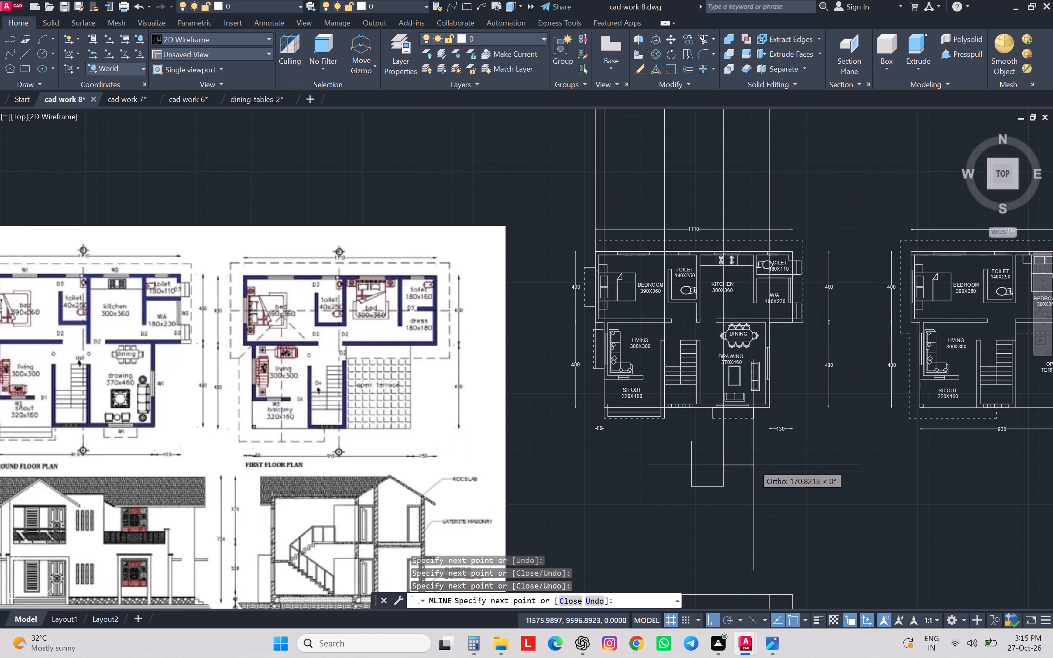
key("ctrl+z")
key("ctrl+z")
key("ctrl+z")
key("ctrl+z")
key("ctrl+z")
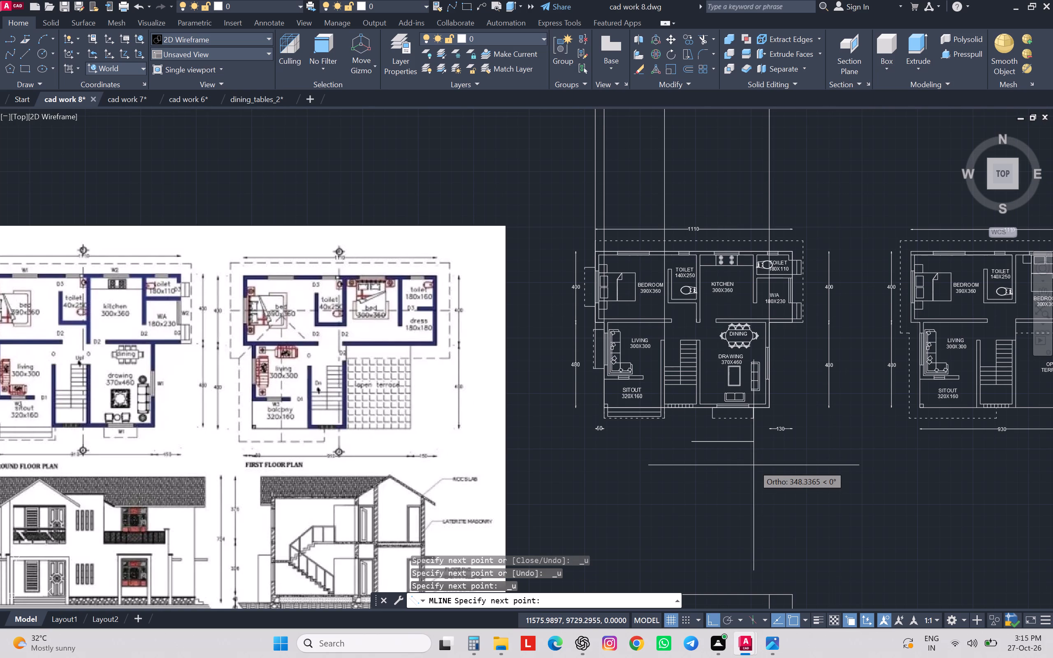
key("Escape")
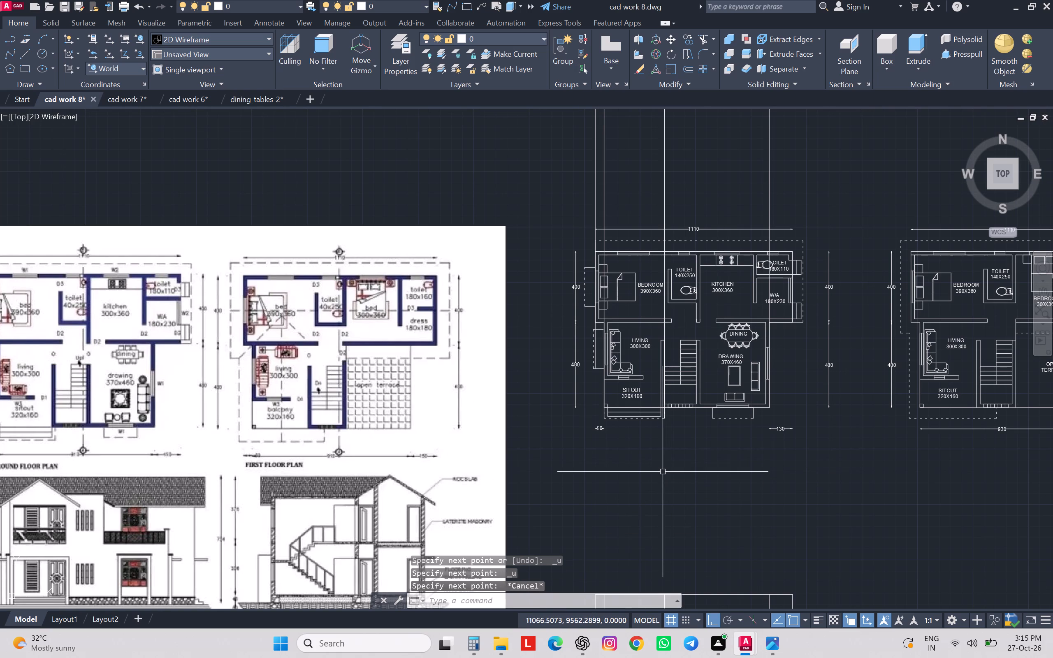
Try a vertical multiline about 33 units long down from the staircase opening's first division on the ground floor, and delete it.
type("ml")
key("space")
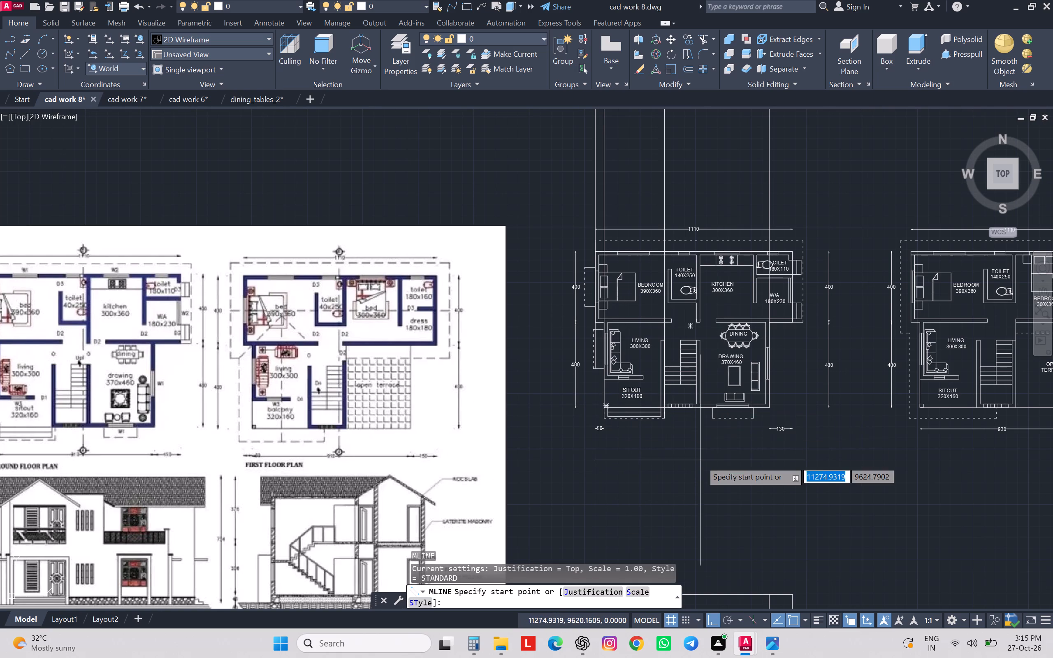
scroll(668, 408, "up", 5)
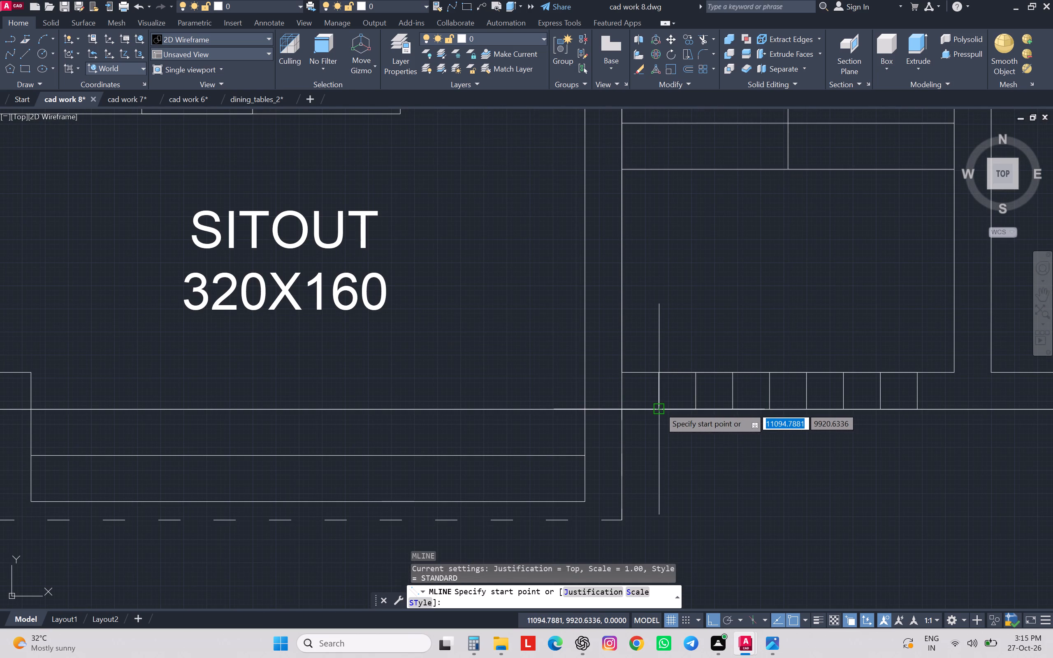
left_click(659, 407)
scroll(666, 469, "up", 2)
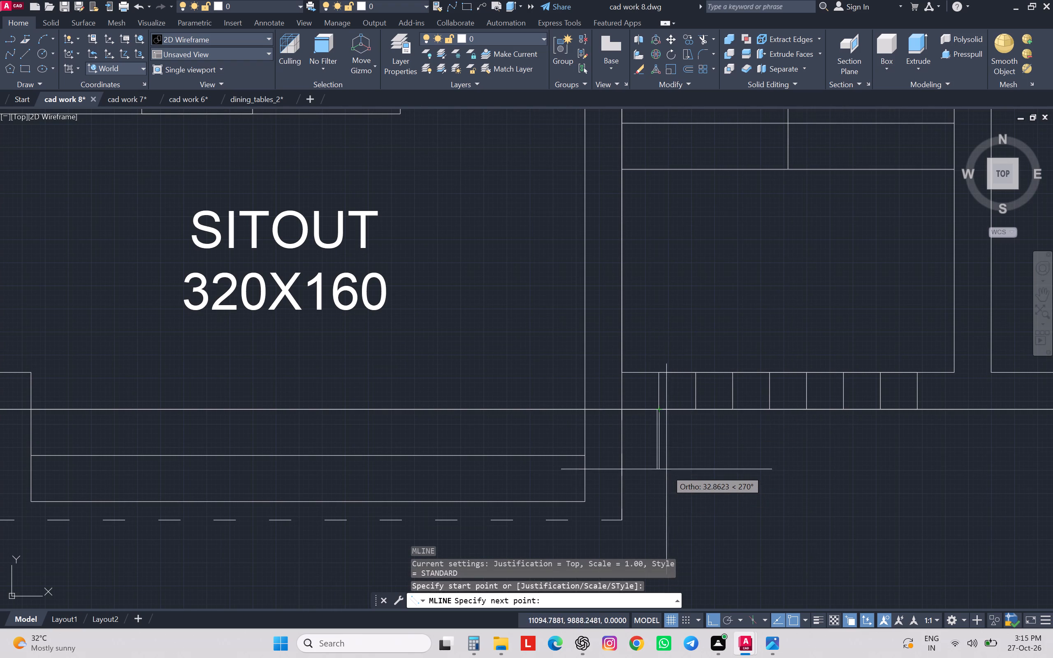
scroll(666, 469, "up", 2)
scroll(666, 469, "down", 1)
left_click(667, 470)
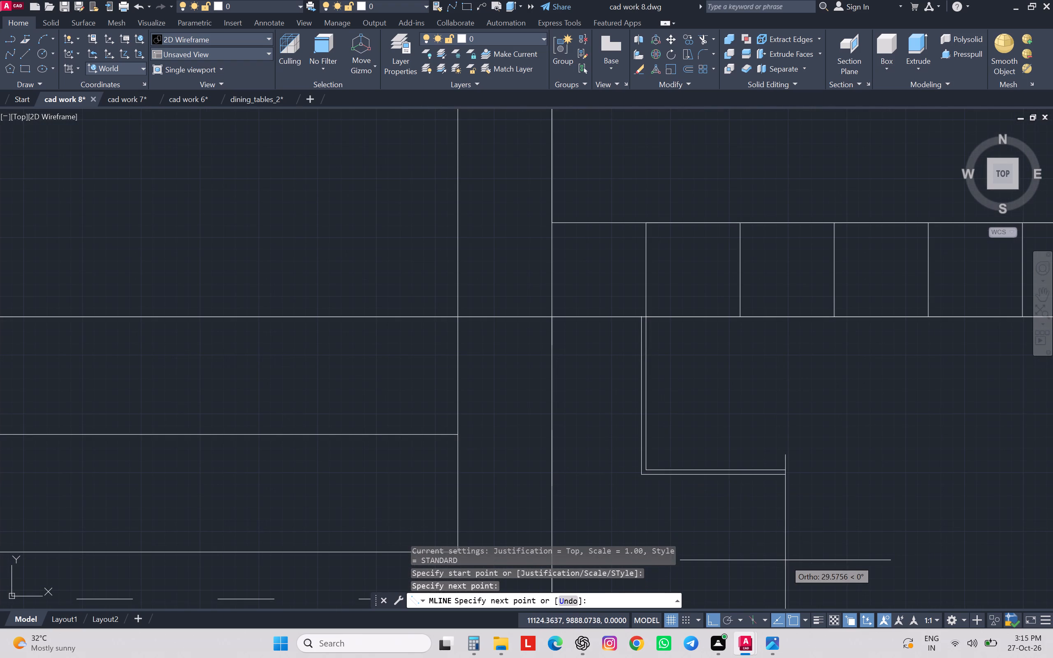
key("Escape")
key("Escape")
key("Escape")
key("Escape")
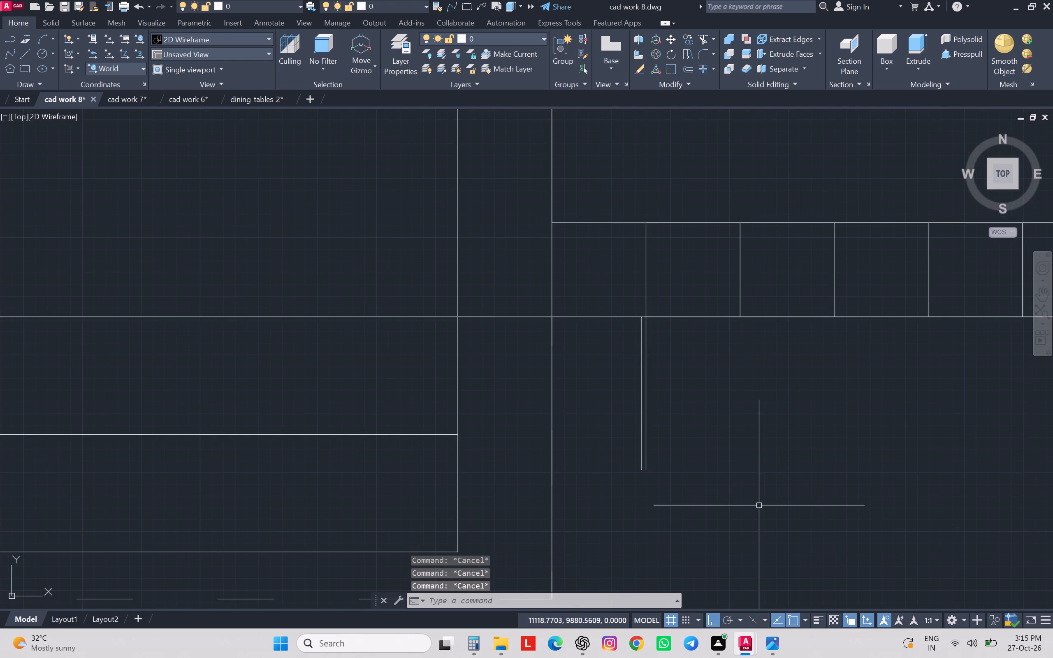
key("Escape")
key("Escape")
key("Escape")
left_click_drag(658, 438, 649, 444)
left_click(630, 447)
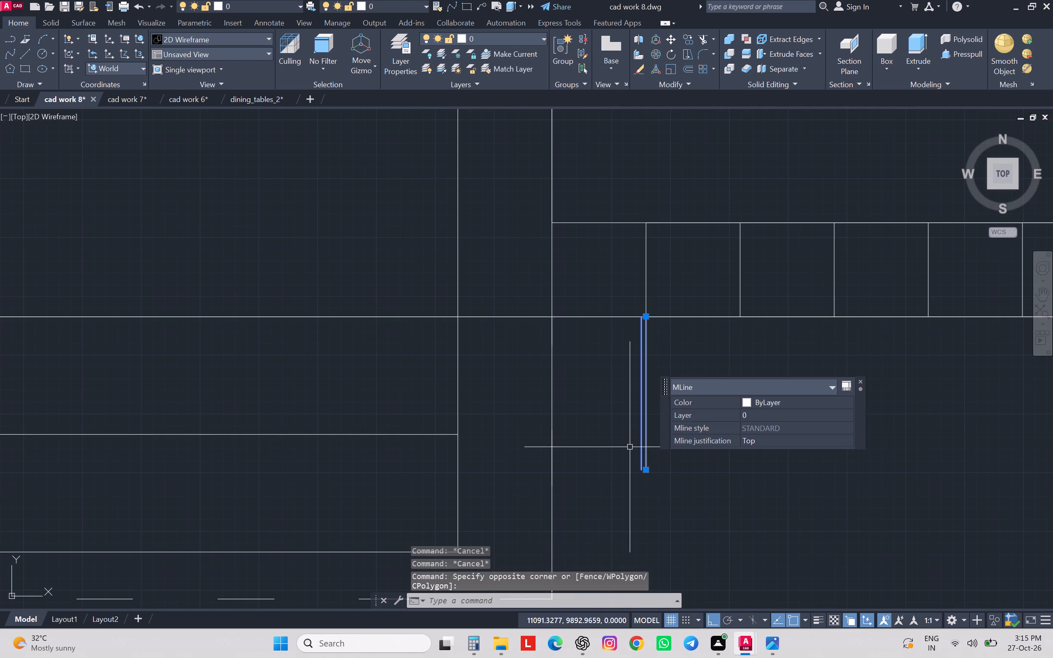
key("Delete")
Draw eight vertical construction lines through the division lines of the staircase-wall opening in the ground floor plan.
scroll(630, 447, "down", 3)
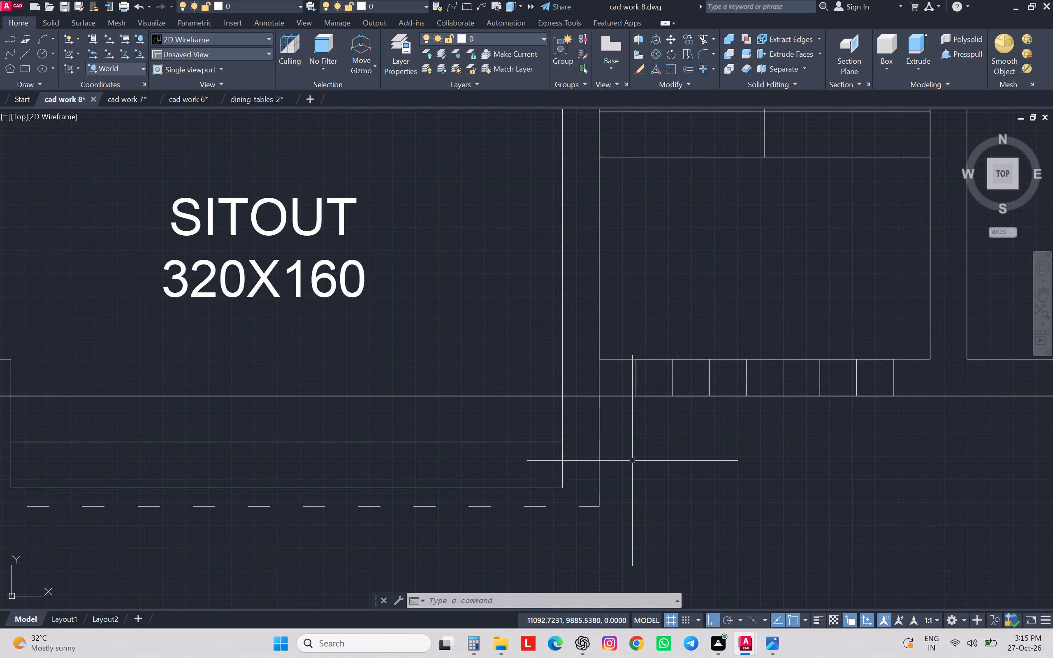
type("xl")
key("Return")
key("v")
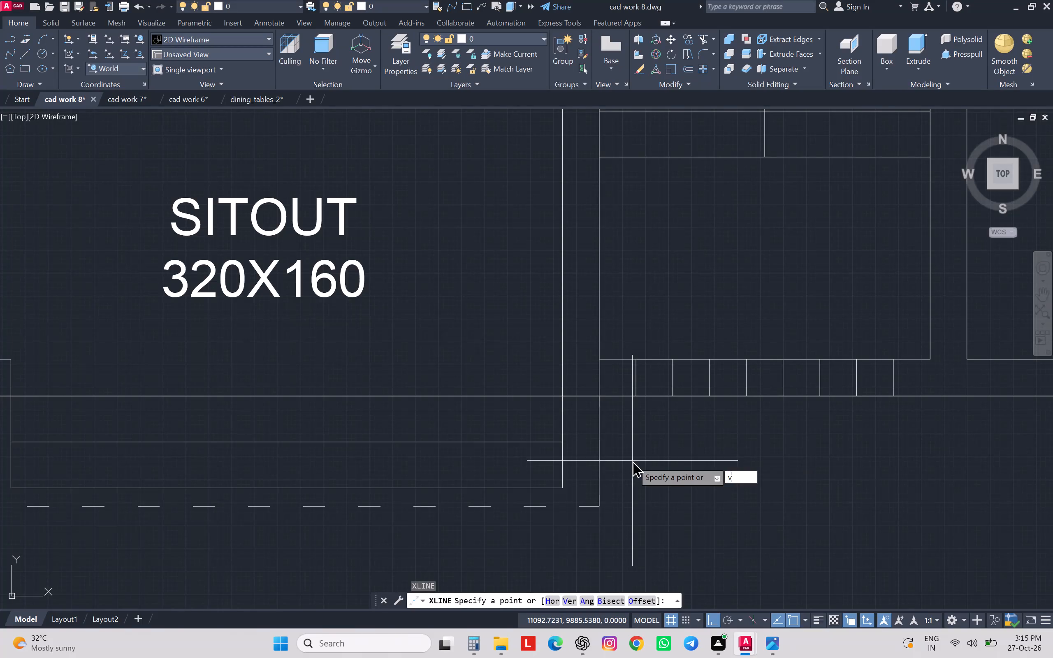
key("Return")
scroll(608, 468, "down", 2)
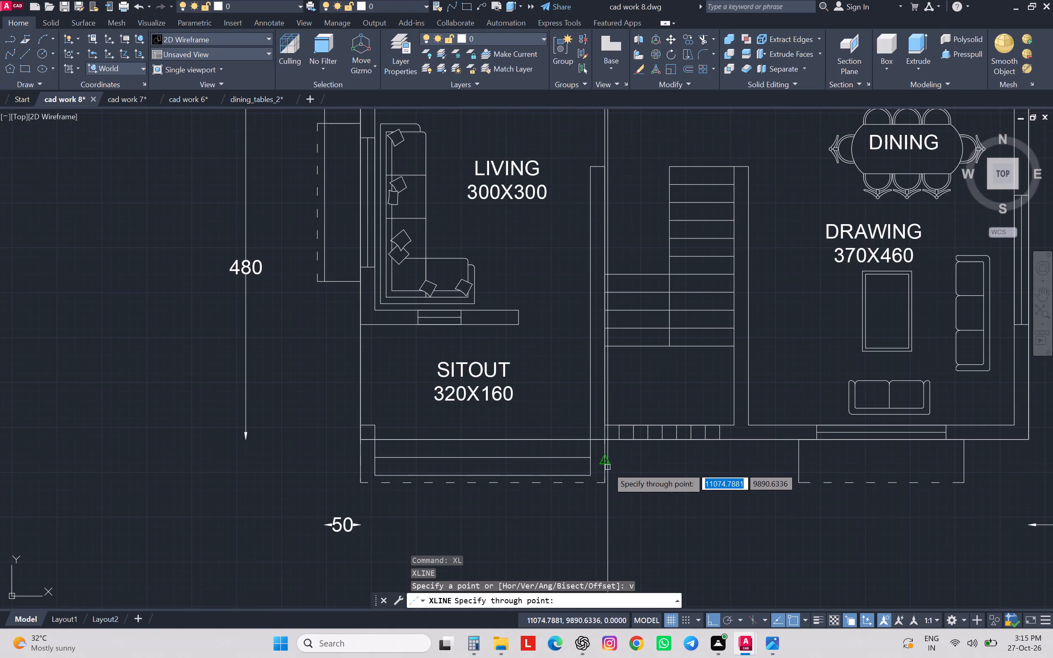
scroll(619, 449, "down", 1)
scroll(619, 449, "up", 4)
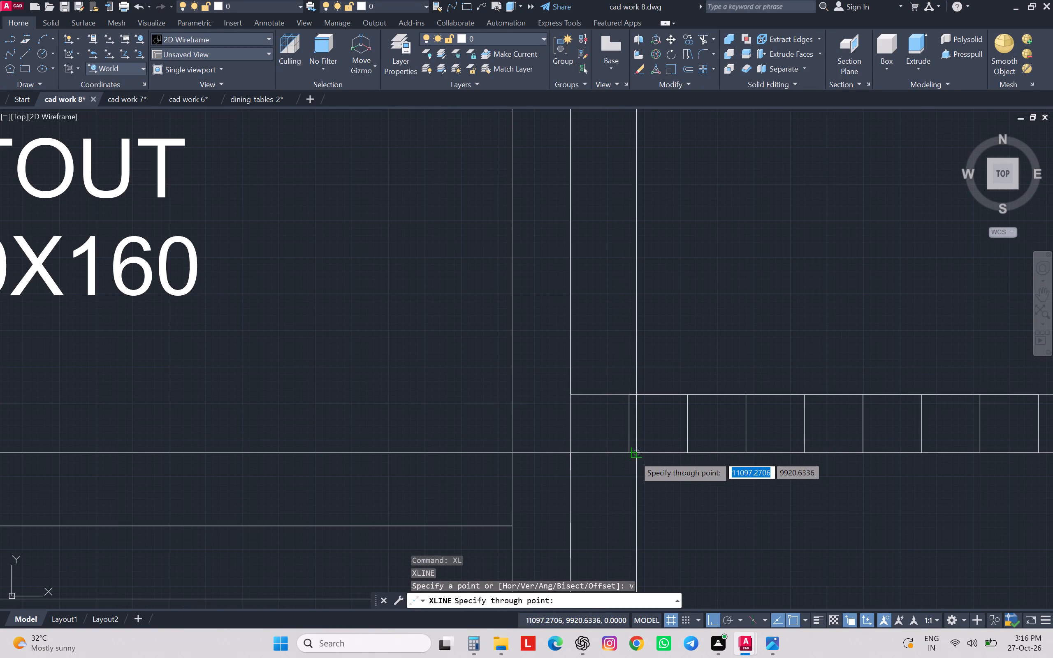
left_click(631, 452)
left_click(686, 451)
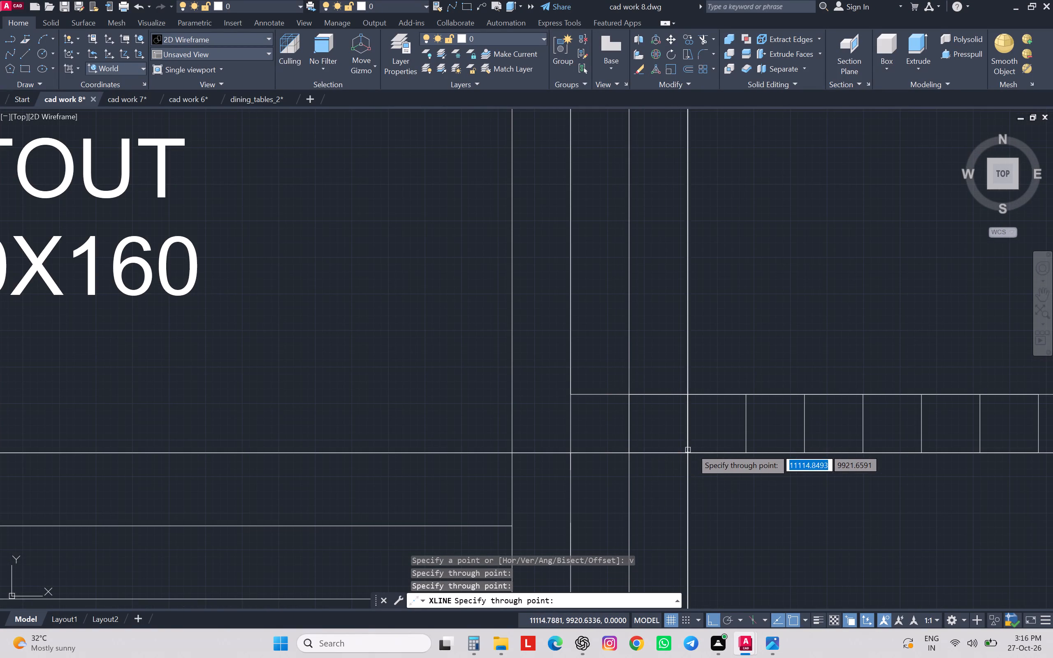
scroll(709, 432, "down", 1)
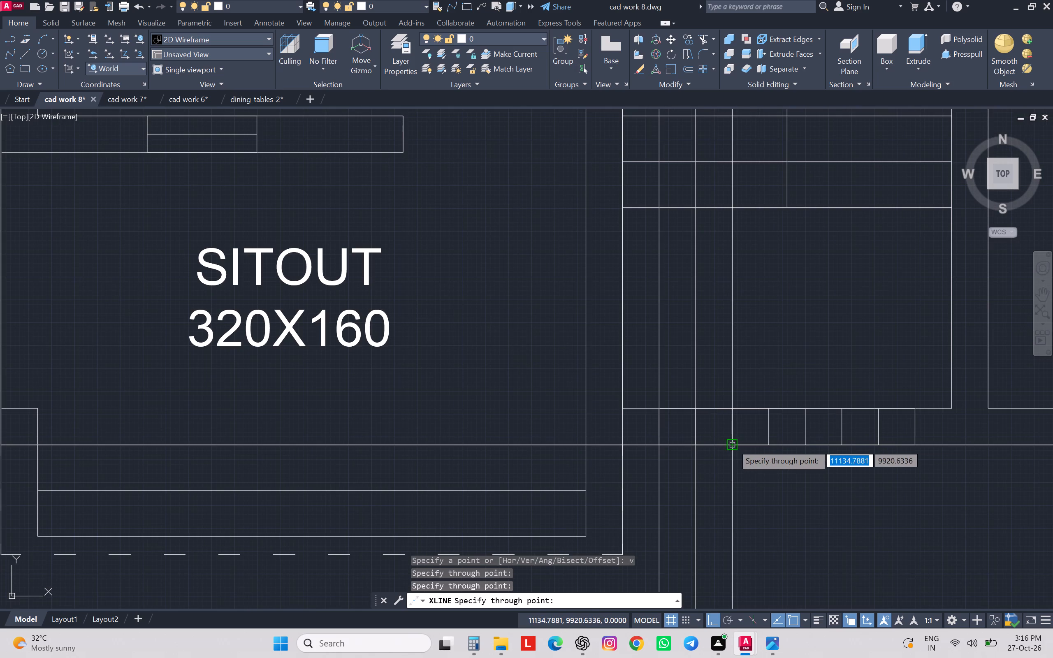
left_click(733, 444)
left_click(764, 443)
left_click(803, 443)
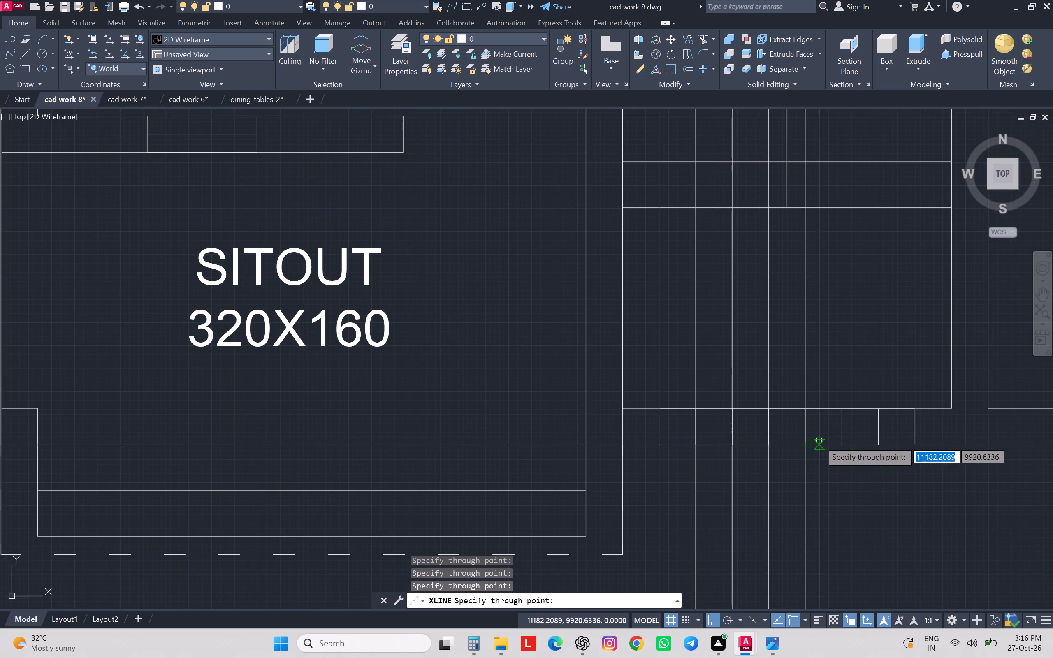
left_click(841, 446)
left_click(883, 444)
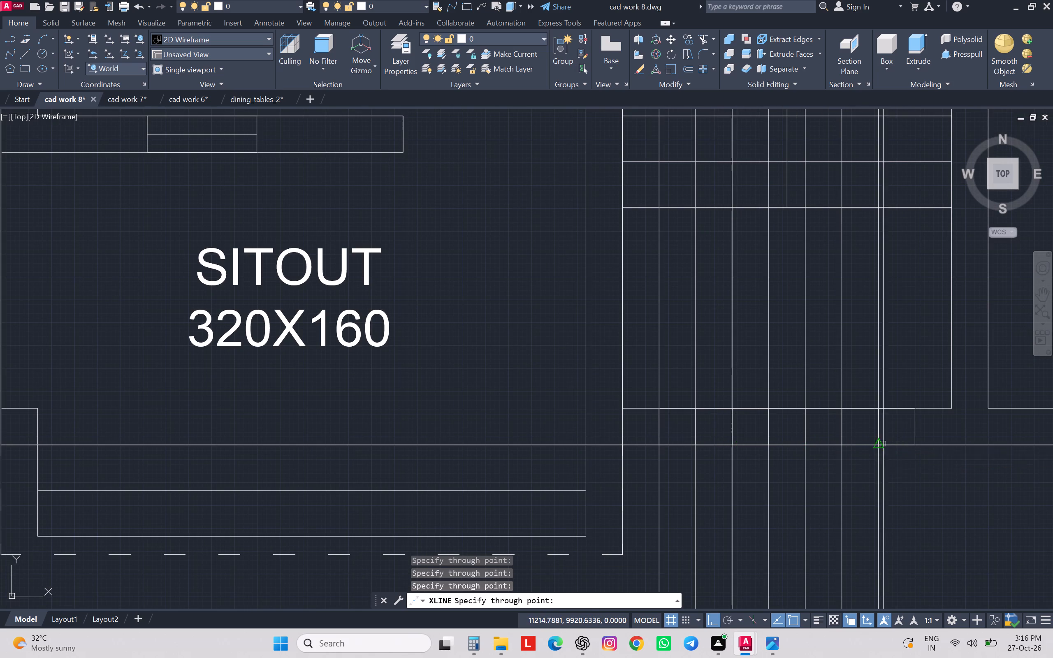
left_click(911, 443)
scroll(854, 415, "down", 4)
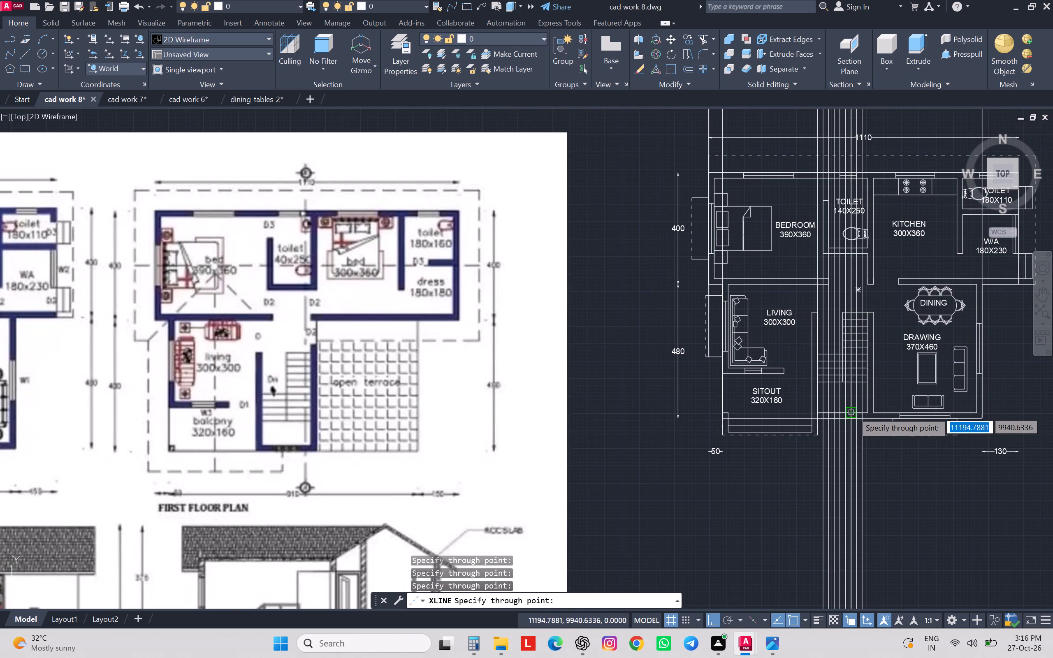
middle_click_drag(901, 448, 814, 385)
key("Escape")
key("Escape")
Trim the rightmost projected line above the elevation, and all staircase lines crossing the elevation's top band.
scroll(814, 385, "down", 2)
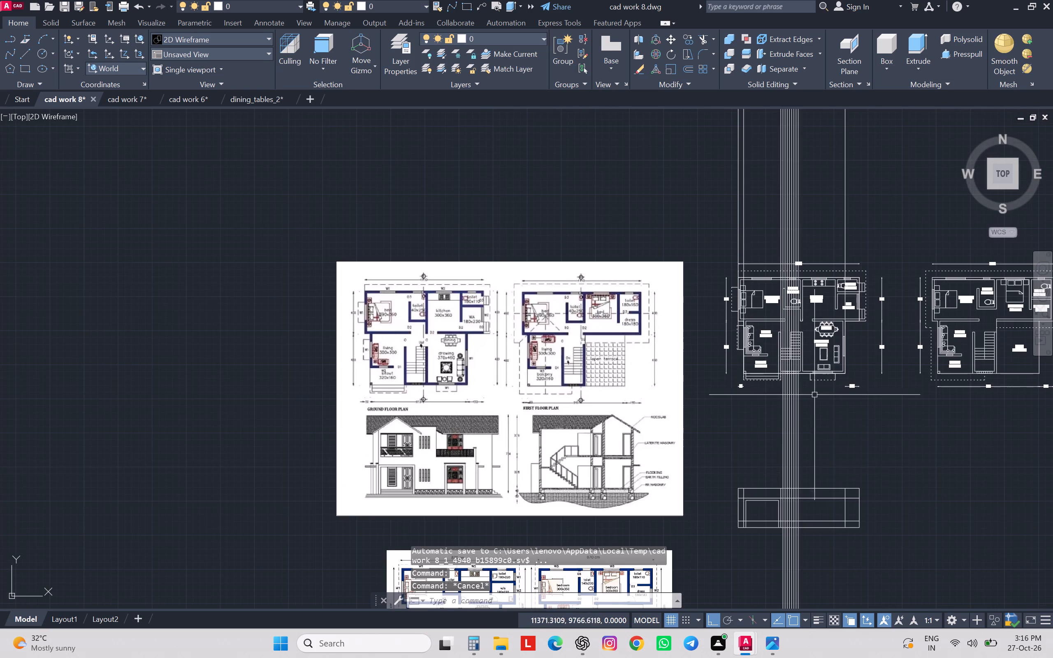
middle_click_drag(811, 531, 782, 494)
type("tr")
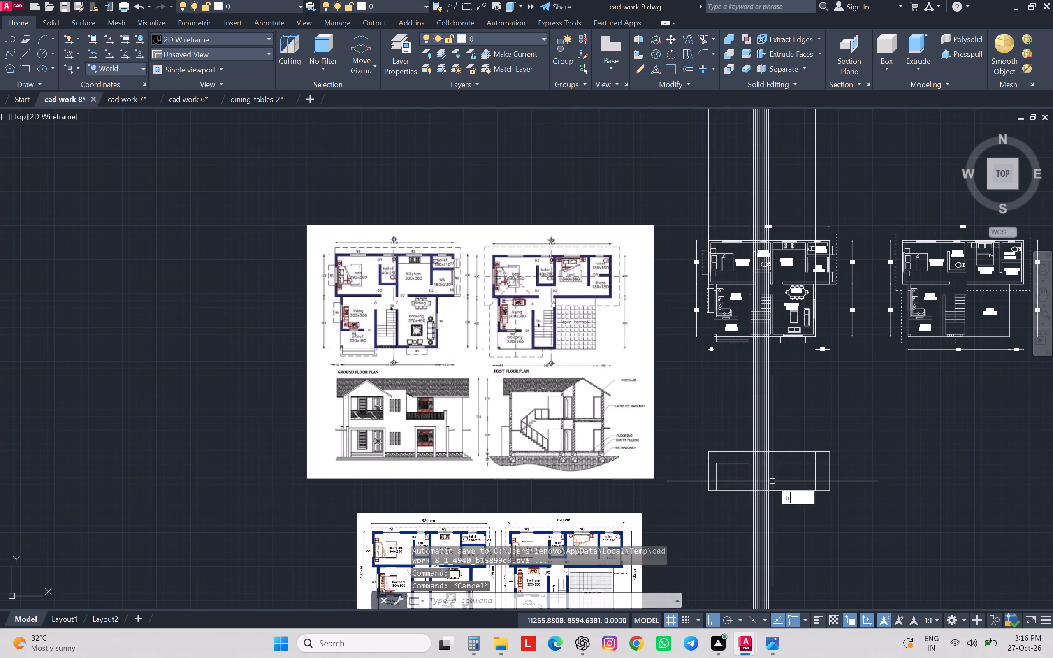
key("space")
left_click_drag(771, 422, 761, 421)
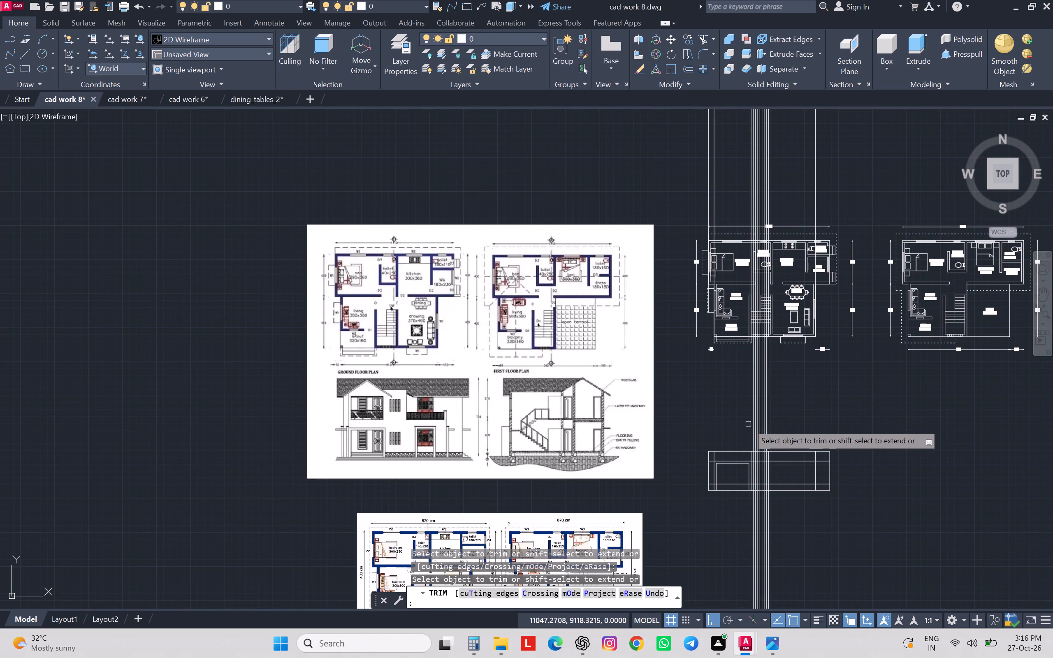
scroll(756, 447, "down", 1)
scroll(760, 477, "up", 3)
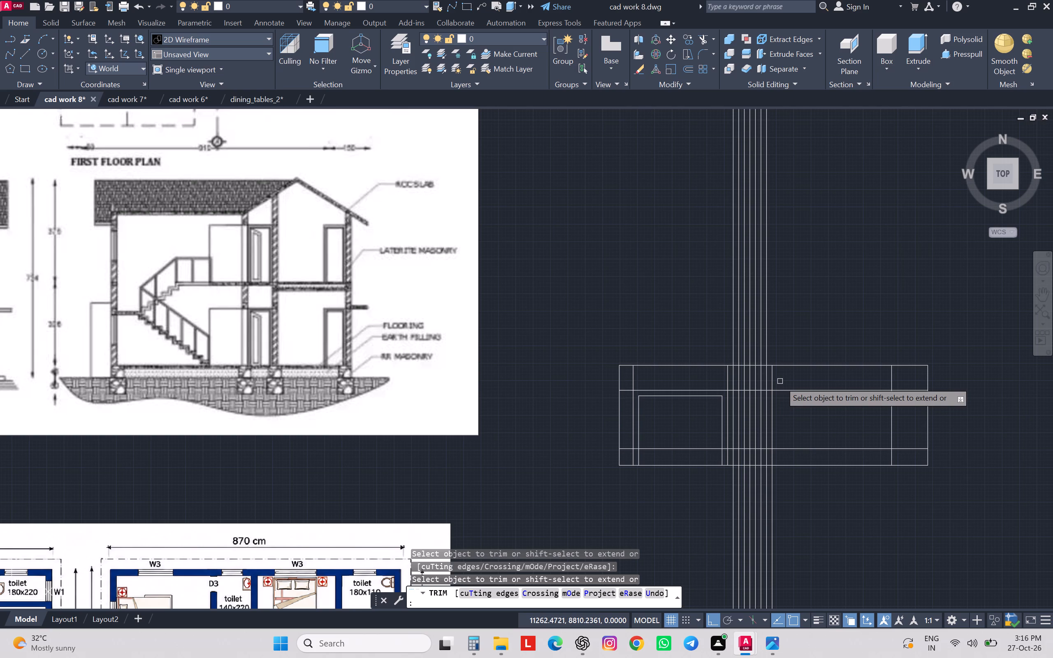
scroll(737, 384, "up", 2)
left_click_drag(701, 378, 713, 375)
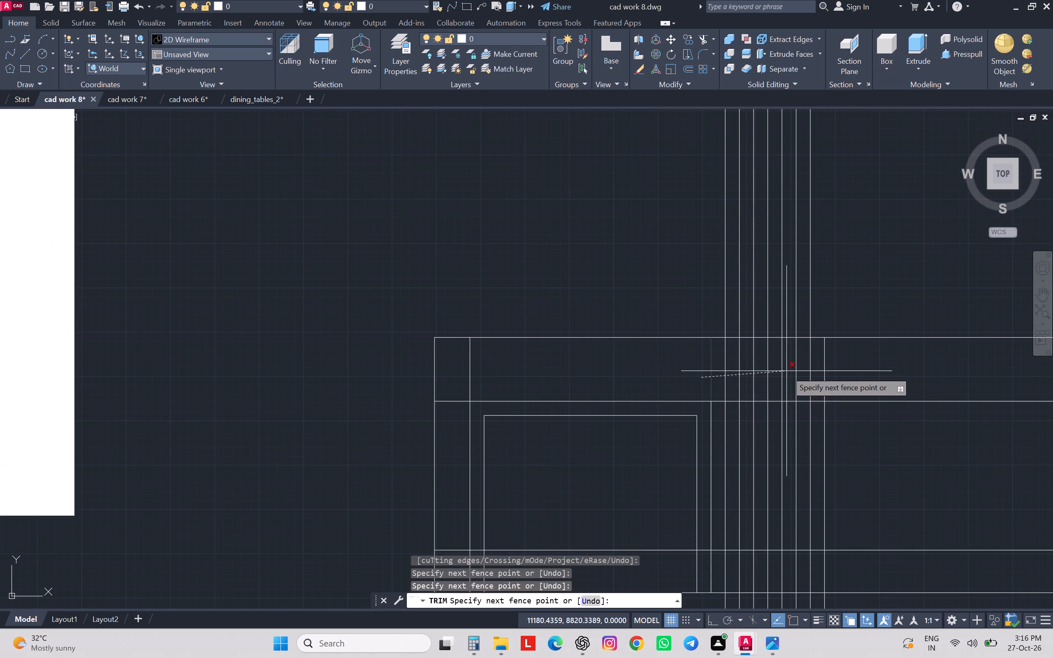
left_click(829, 379)
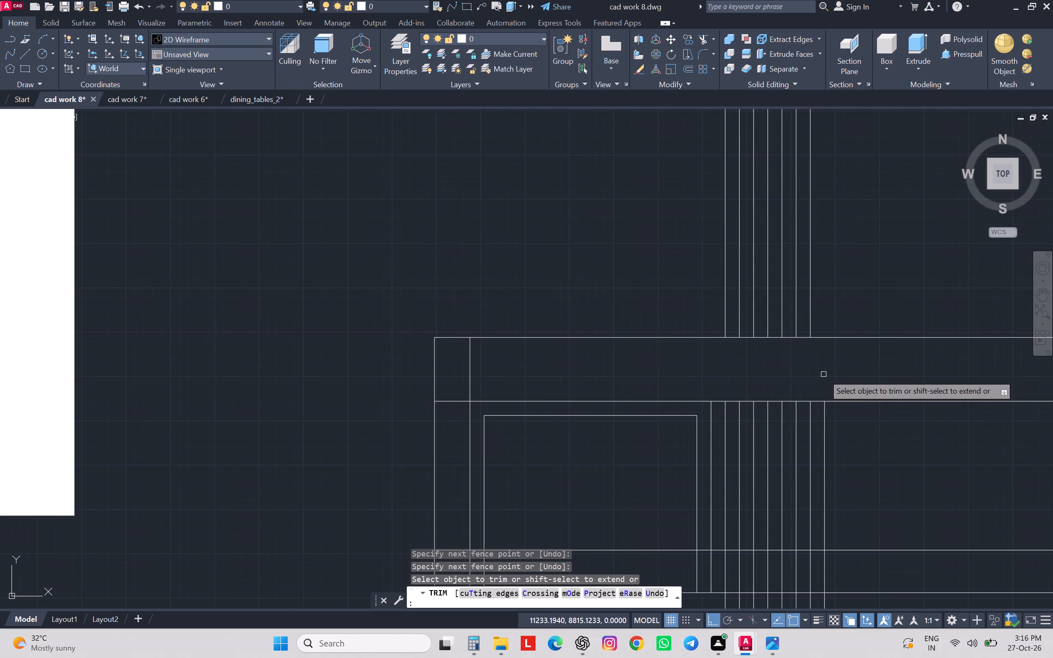
Trim the parts of the projected staircase-opening lines that extend below the elevation's base line.
scroll(823, 374, "down", 2)
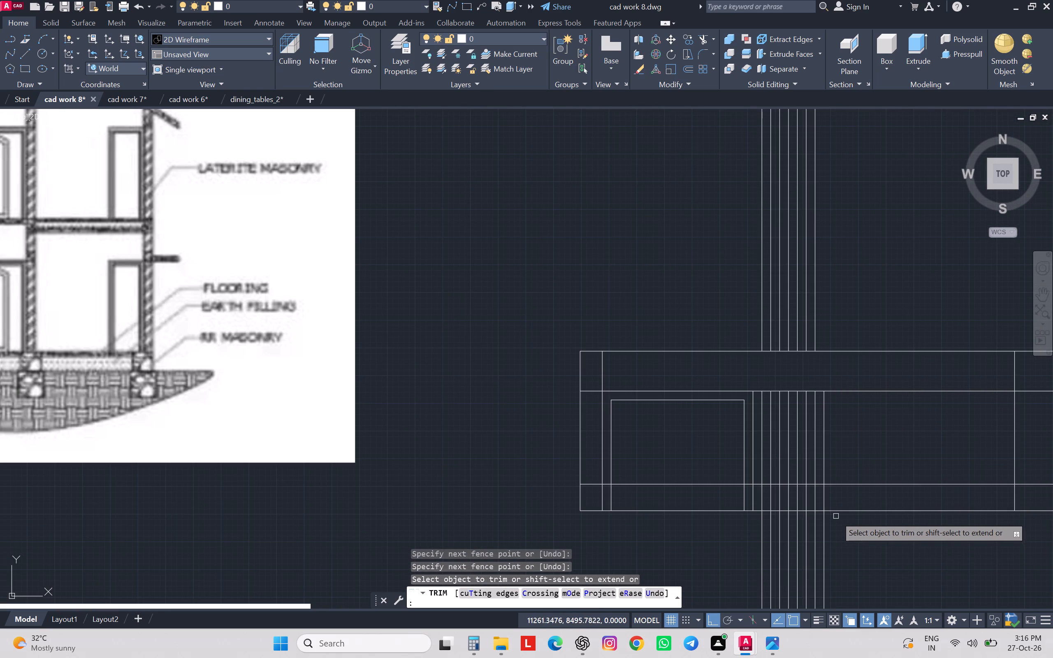
left_click(849, 557)
left_click(694, 567)
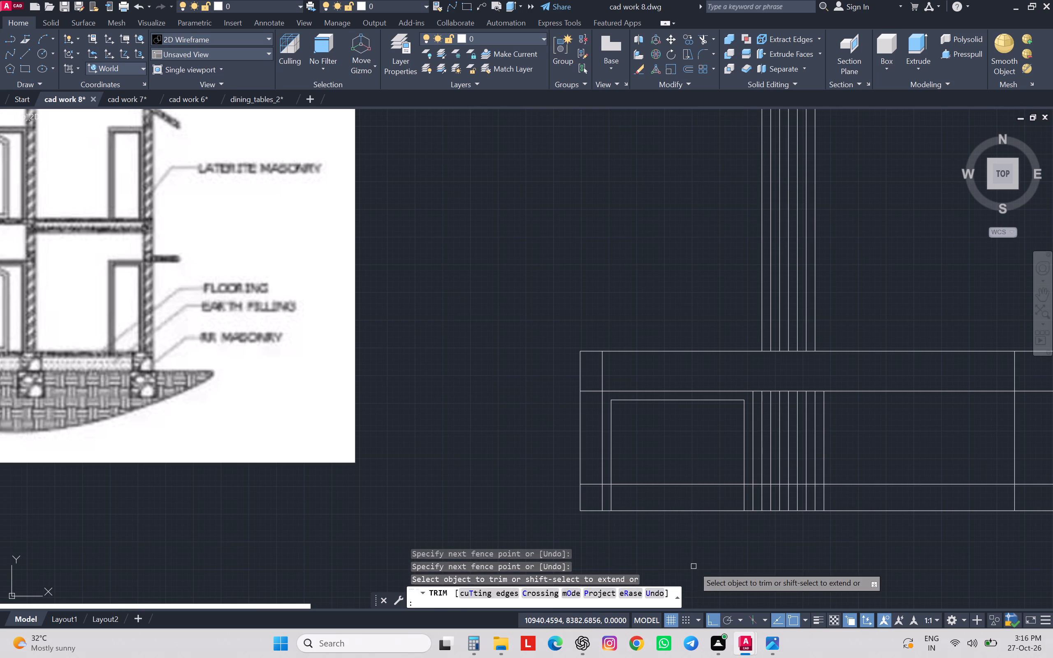
key("Escape")
key("Escape")
key("Escape")
key("Escape")
key("Escape")
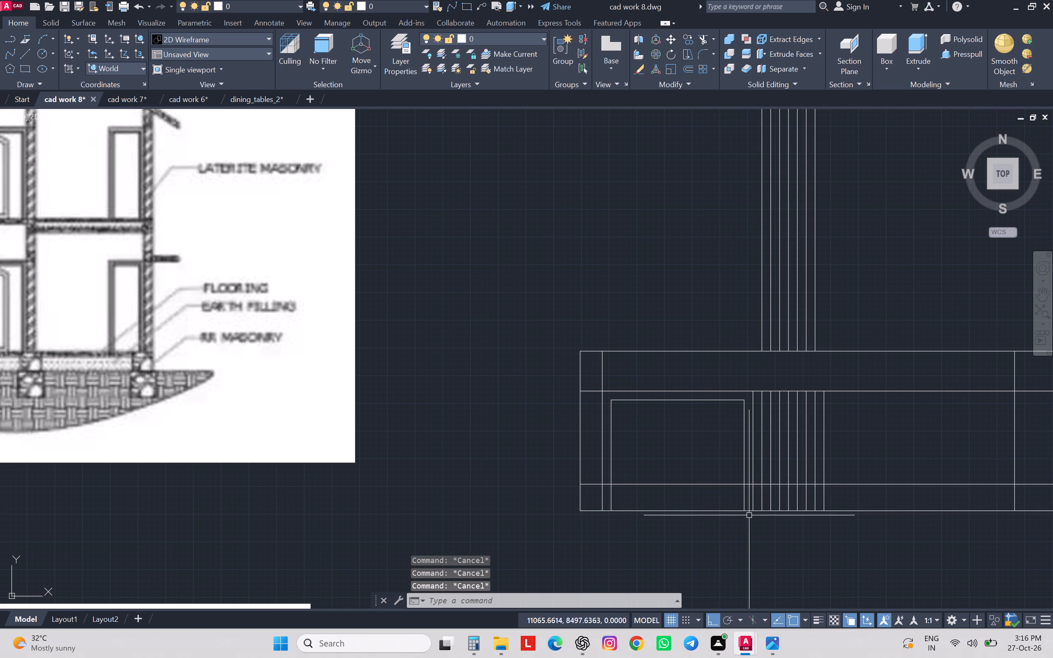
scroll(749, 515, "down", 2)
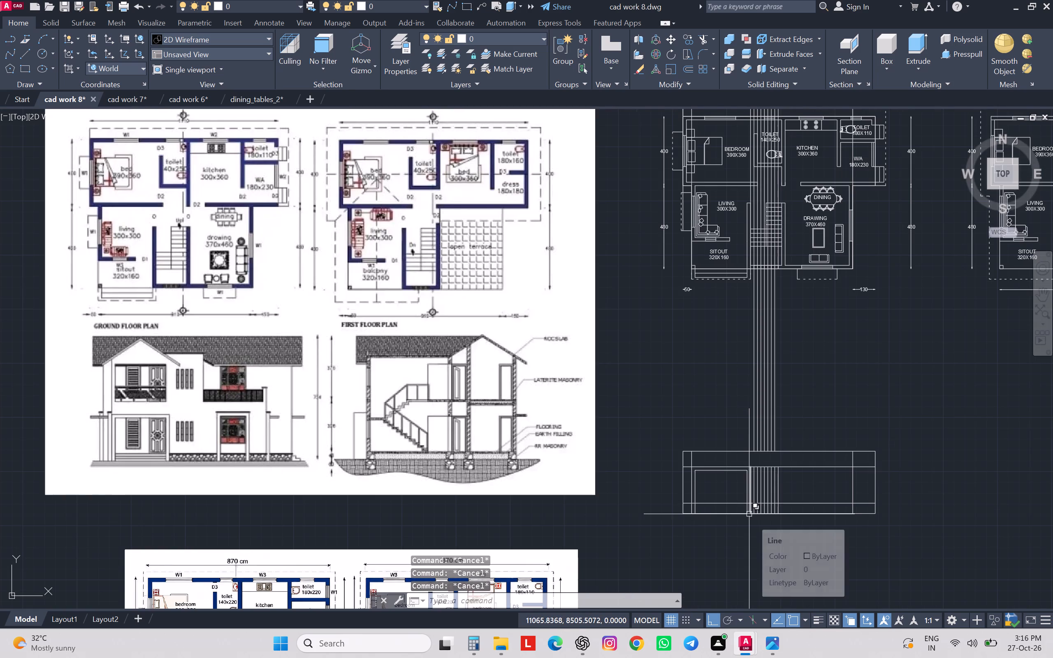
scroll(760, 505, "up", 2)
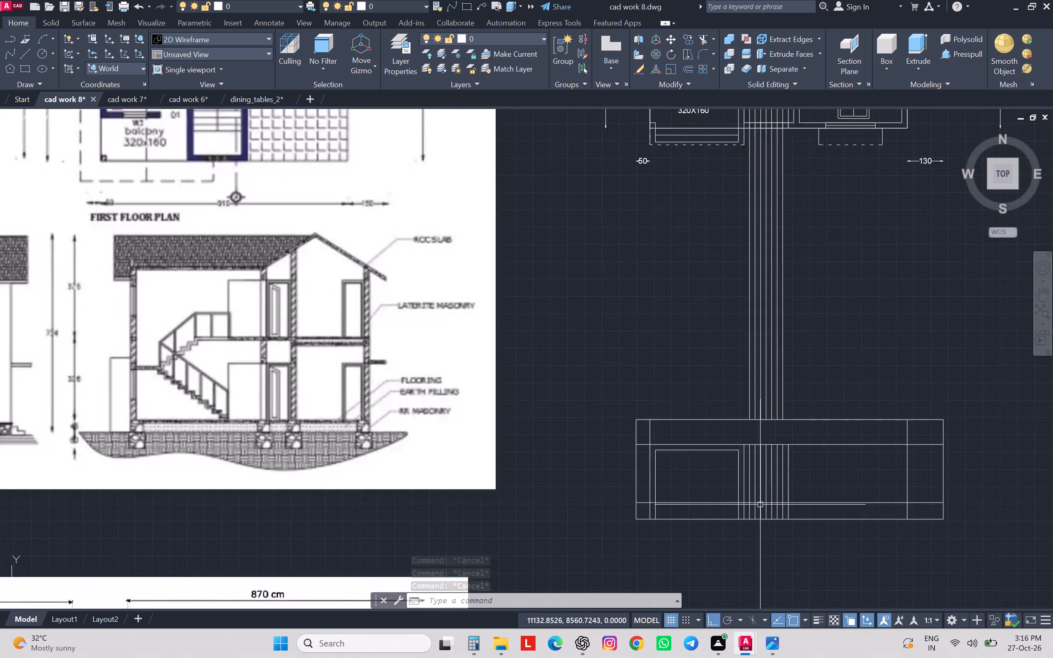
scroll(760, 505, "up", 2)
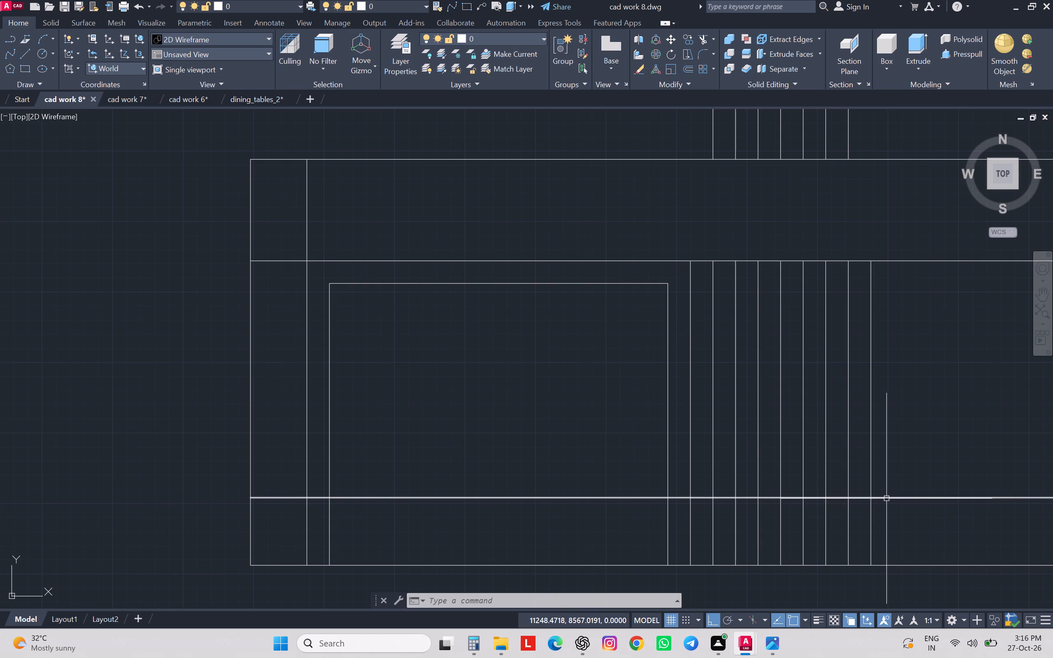
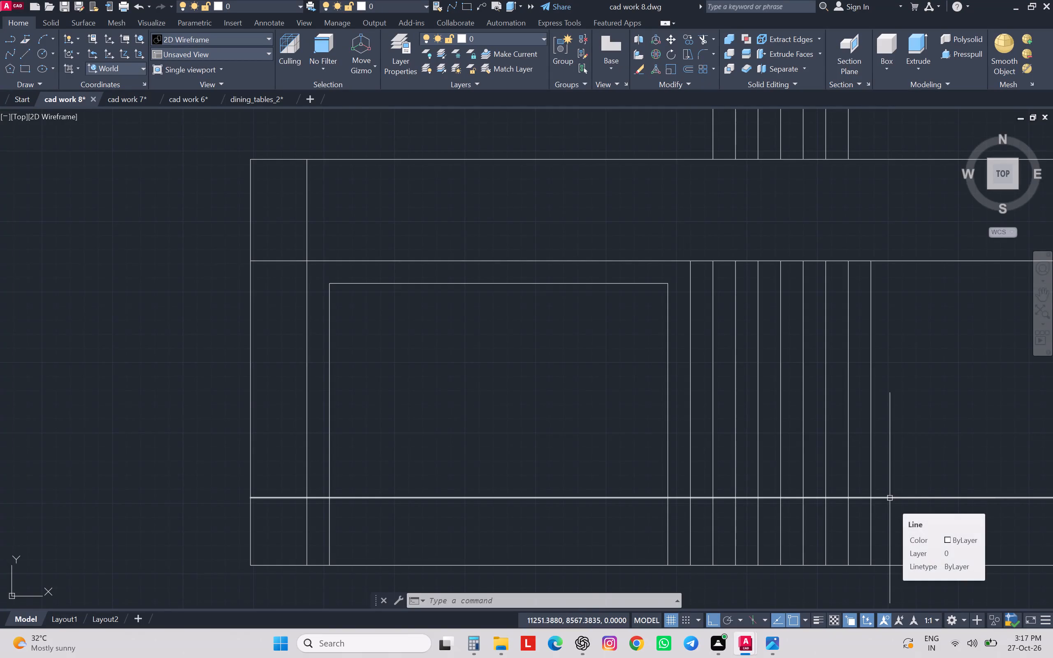
Offset the horizontal line just above the elevation's base line 60 units upward.
key("Escape")
key("Escape")
key("Escape")
key("o")
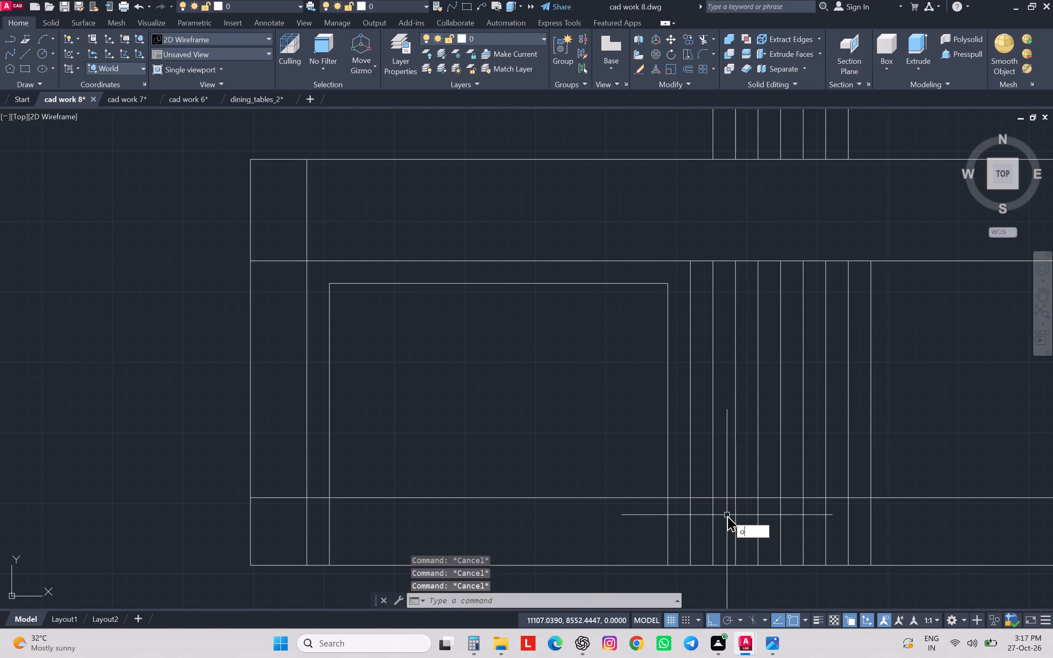
key("Return")
type("60")
key("Return")
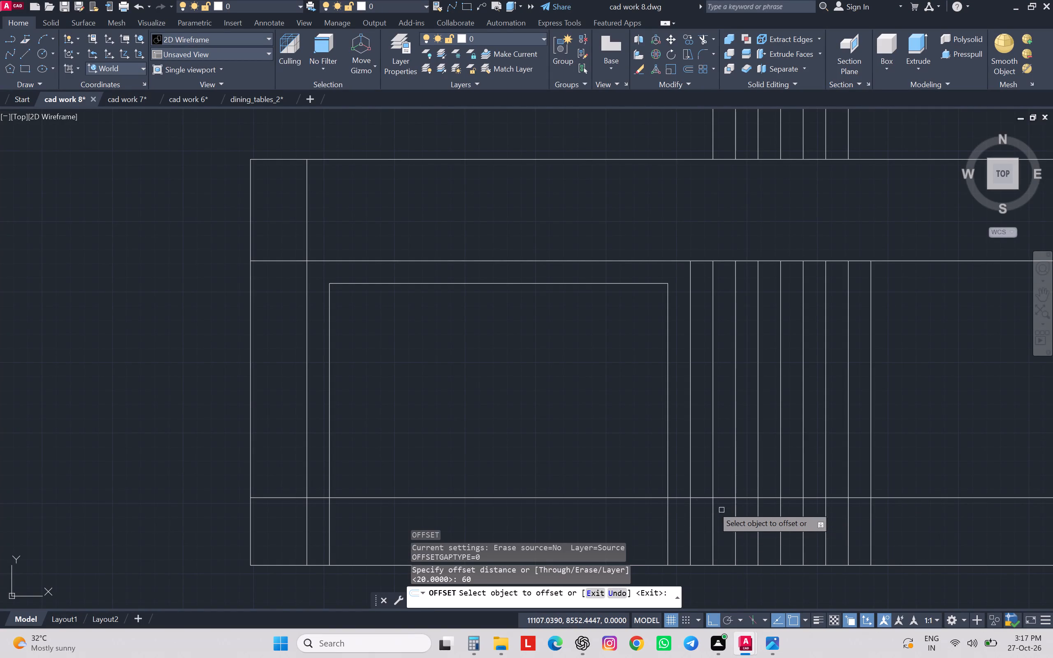
left_click(660, 498)
left_click(637, 443)
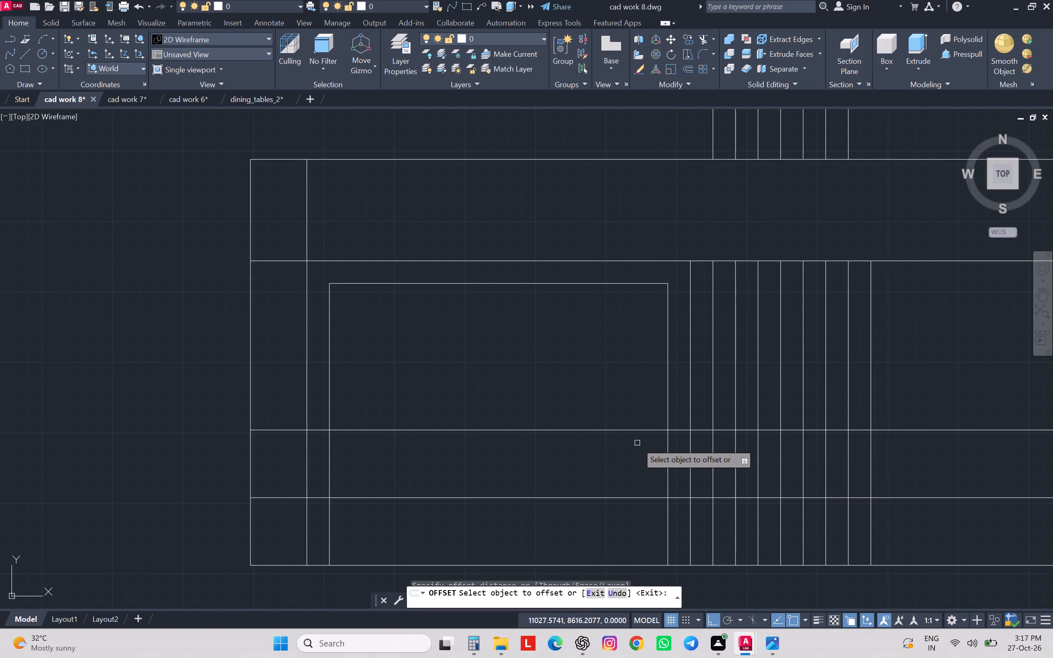
Offset the lower line of the elevation's top band 60 units downward.
scroll(637, 443, "down", 3)
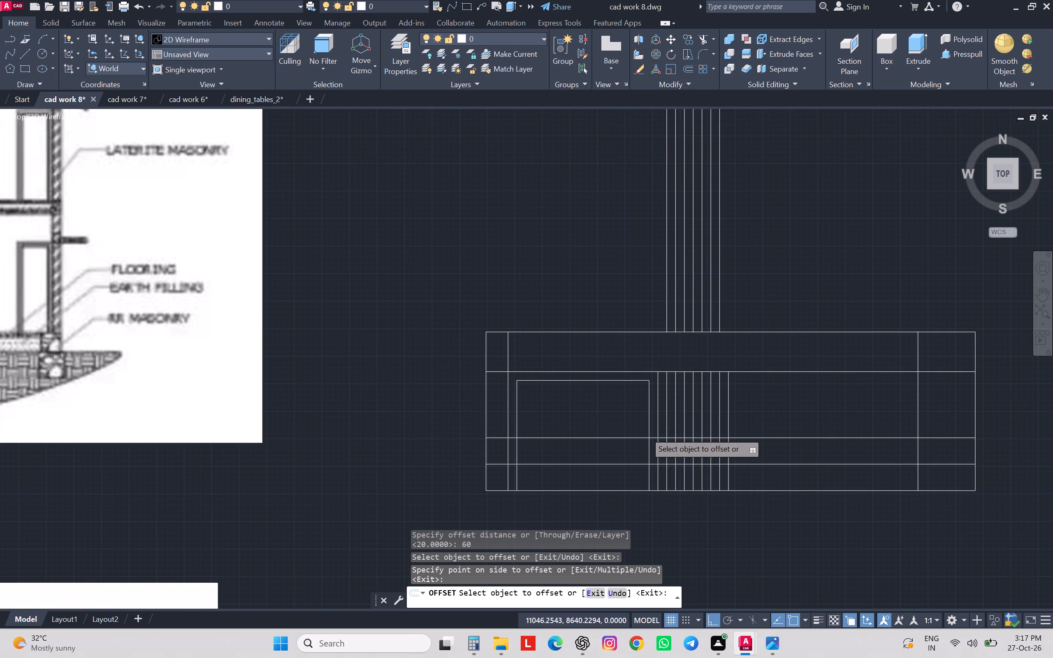
scroll(645, 432, "down", 1)
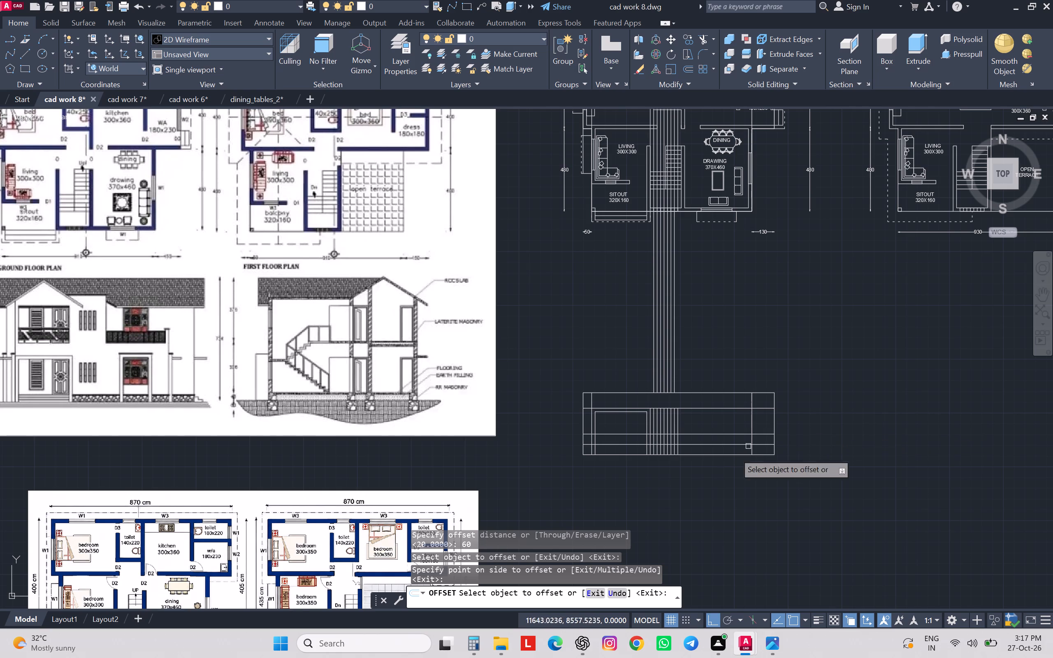
scroll(707, 436, "up", 2)
left_click(681, 366)
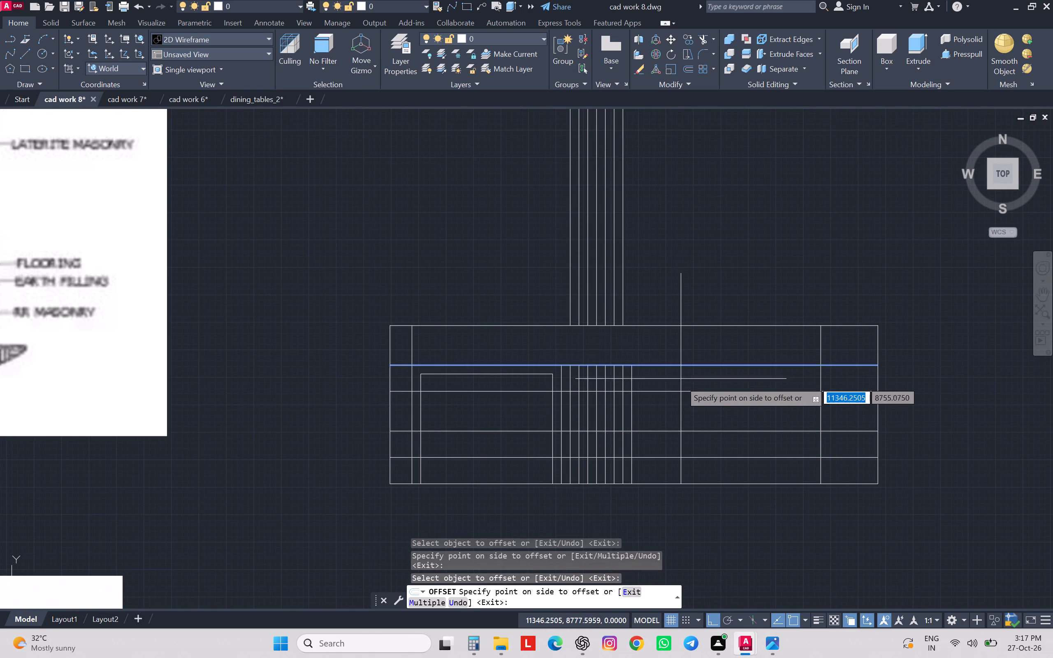
left_click(681, 386)
key("Escape")
key("Escape")
key("Escape")
key("Escape")
key("Escape")
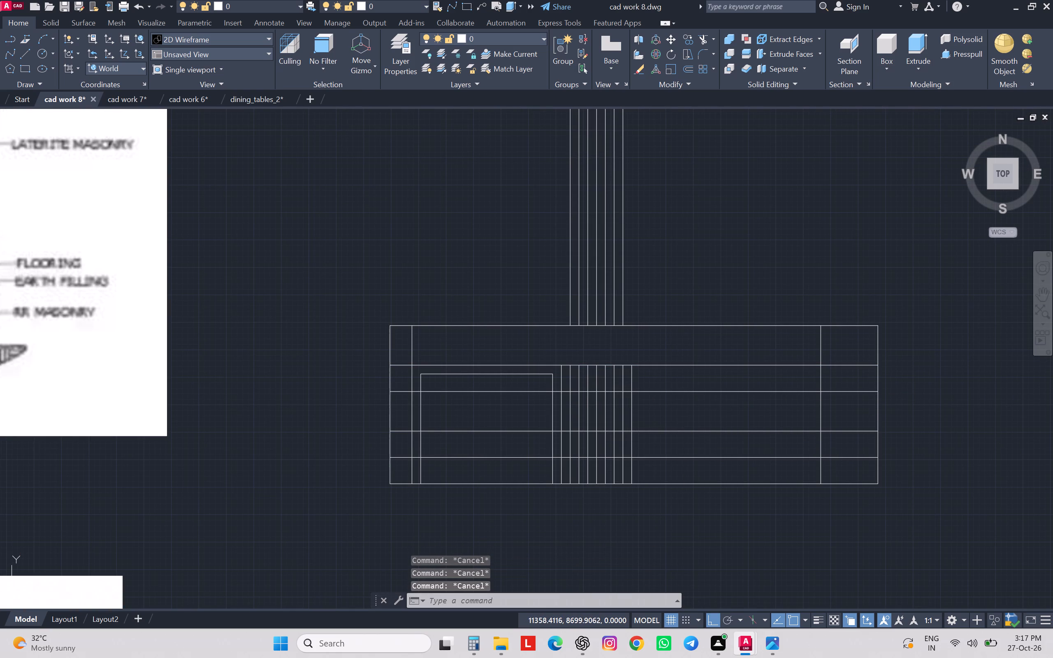
Trim all projected staircase lines except the leftmost so they only span between the two new offset lines.
type("tr")
key("space")
scroll(639, 376, "up", 2)
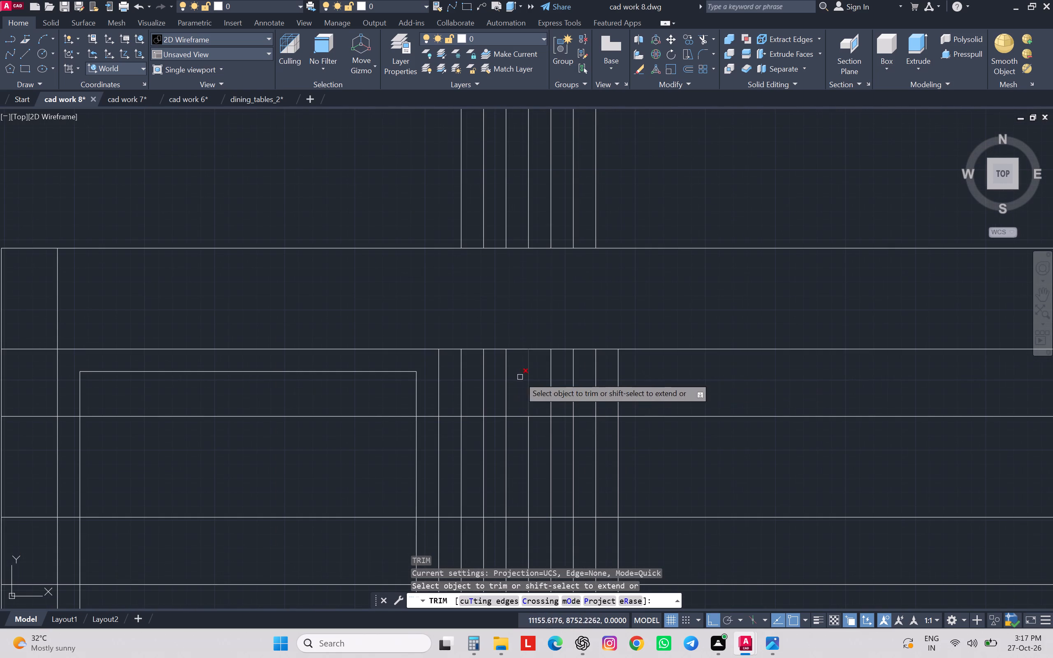
left_click(446, 370)
left_click(677, 377)
scroll(676, 375, "down", 3)
scroll(663, 427, "up", 3)
left_click(669, 405)
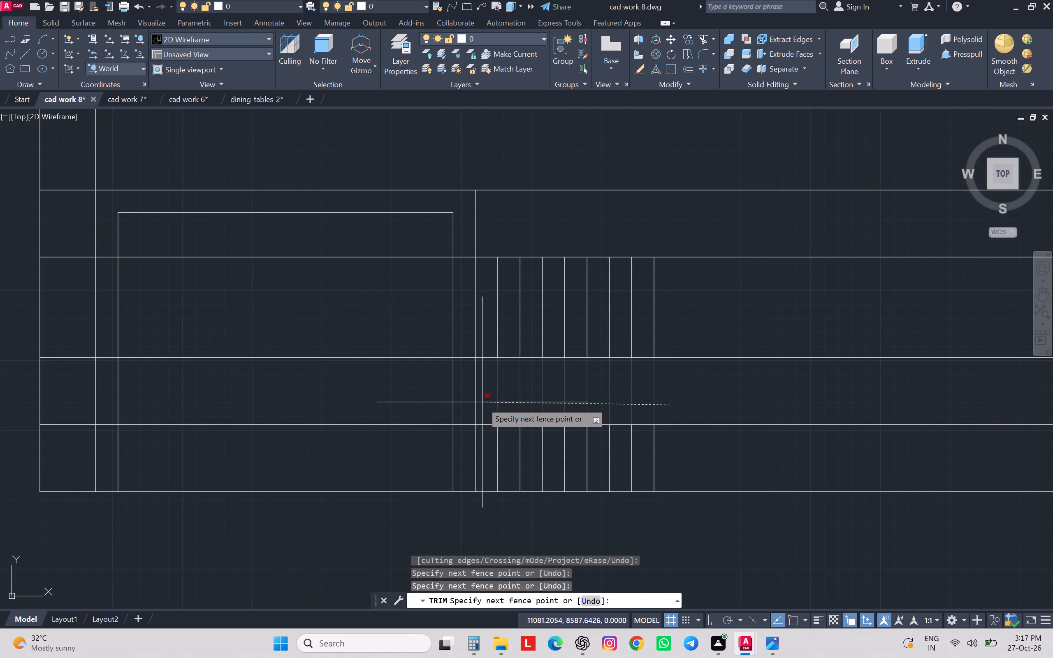
left_click(494, 397)
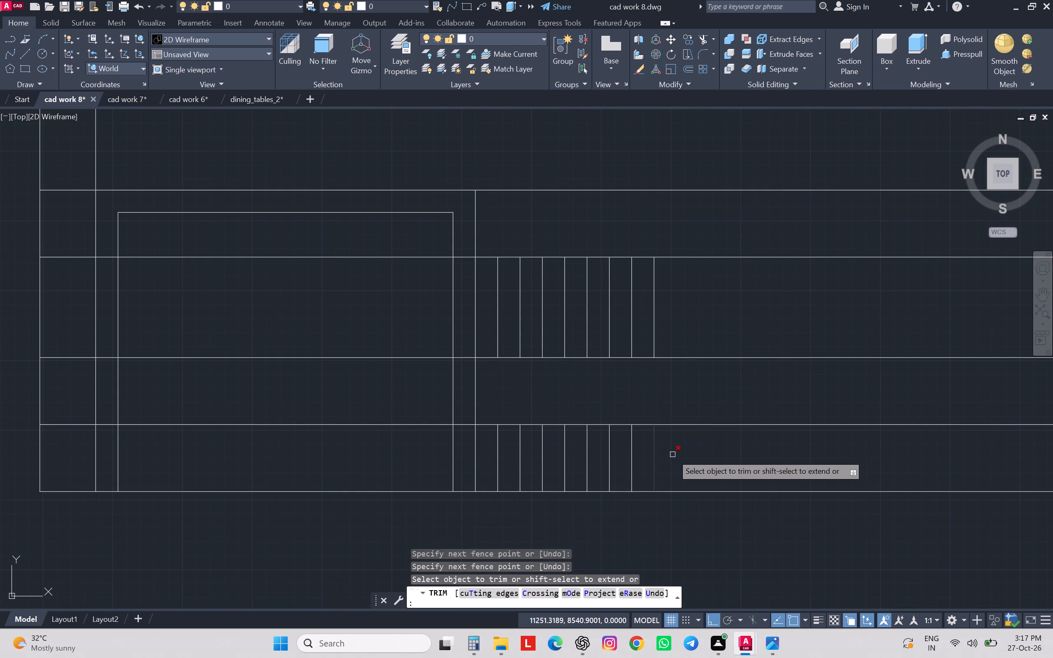
left_click_drag(672, 454, 665, 454)
left_click(493, 468)
scroll(541, 451, "down", 3)
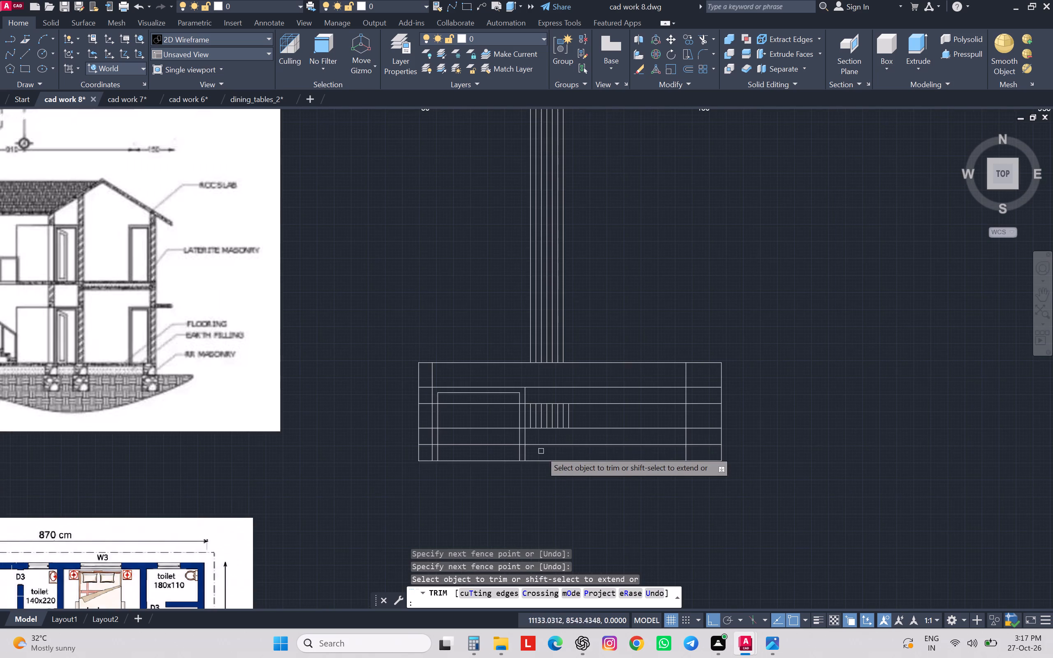
key("Escape")
key("Escape")
key("Escape")
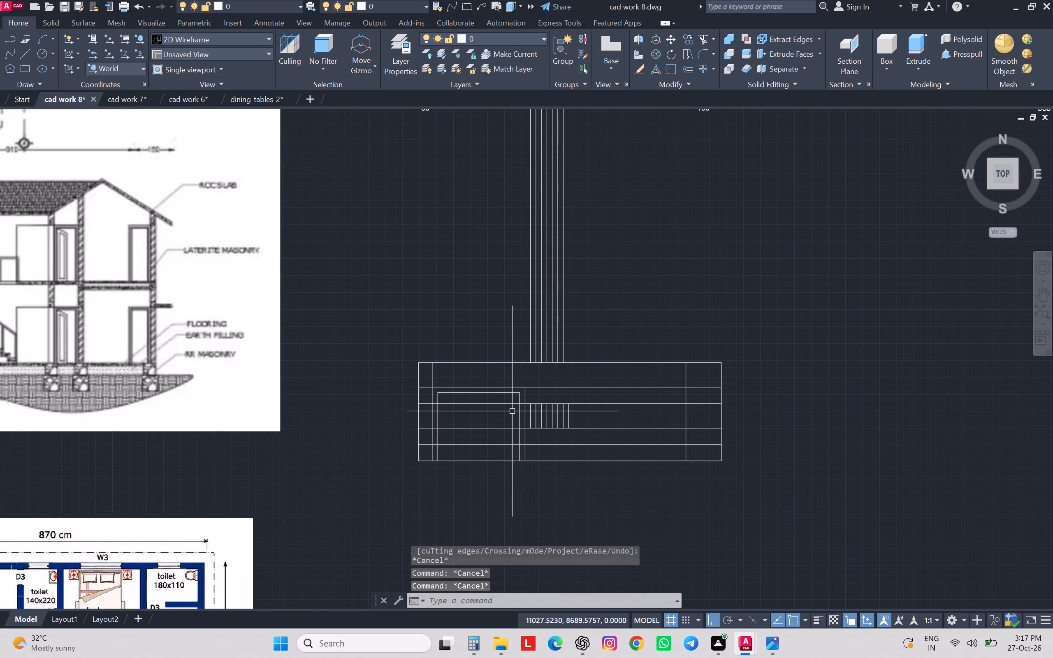
Trim the two offset lines inside the sitout opening, right of the staircase divisions, and between the sitout opening and the first division.
key("space")
scroll(512, 410, "up", 3)
left_click(513, 378)
left_click(506, 481)
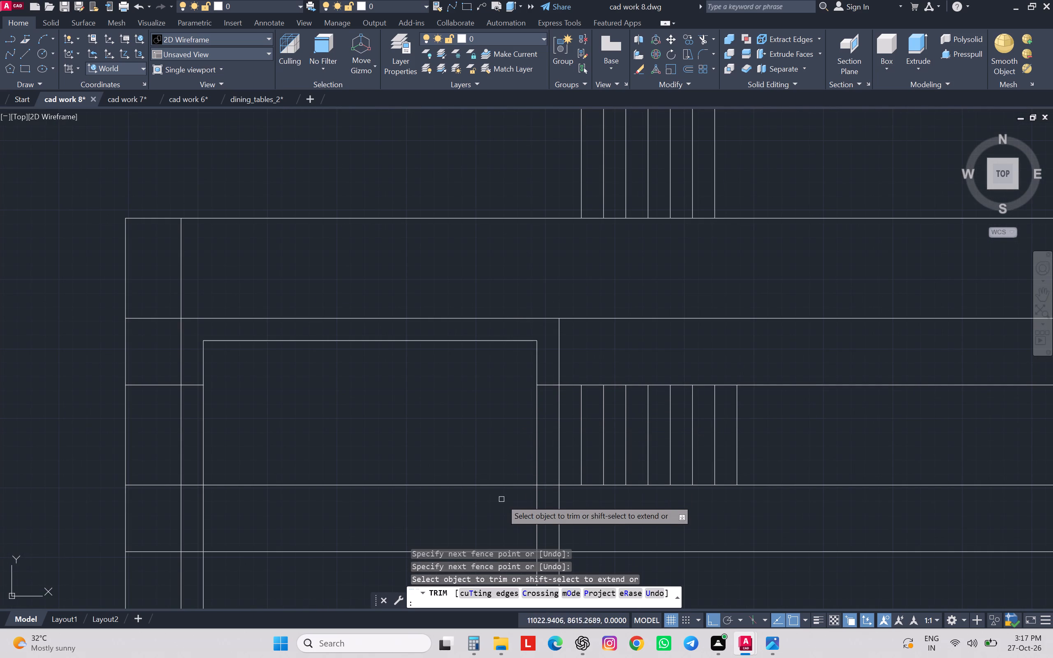
left_click(503, 487)
left_click(826, 377)
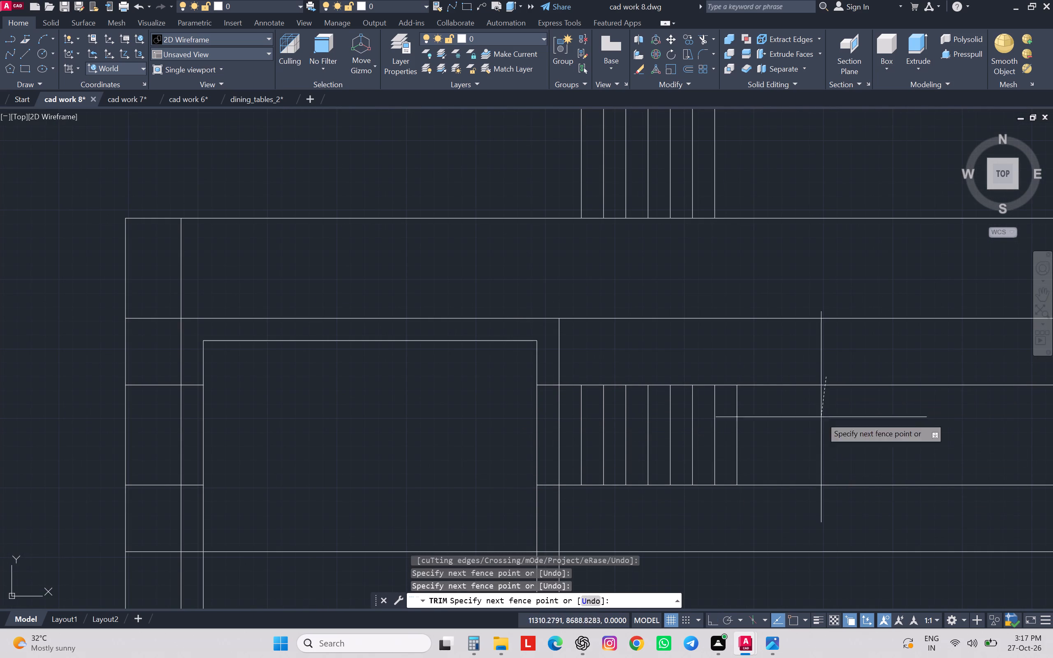
left_click(818, 491)
scroll(816, 484, "down", 2)
scroll(723, 499, "up", 2)
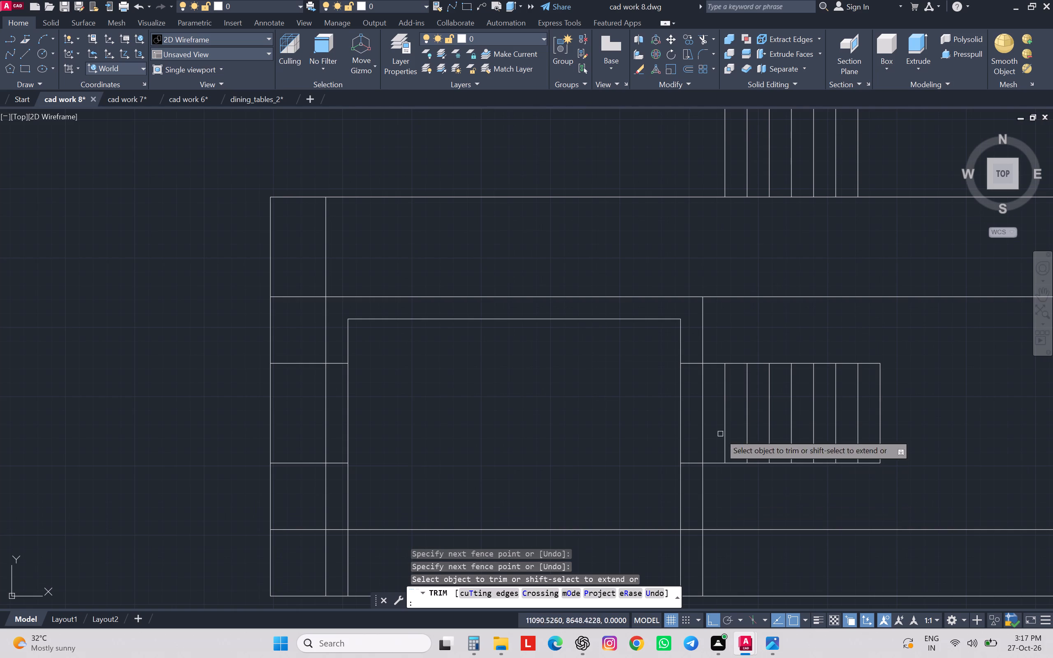
left_click(696, 364)
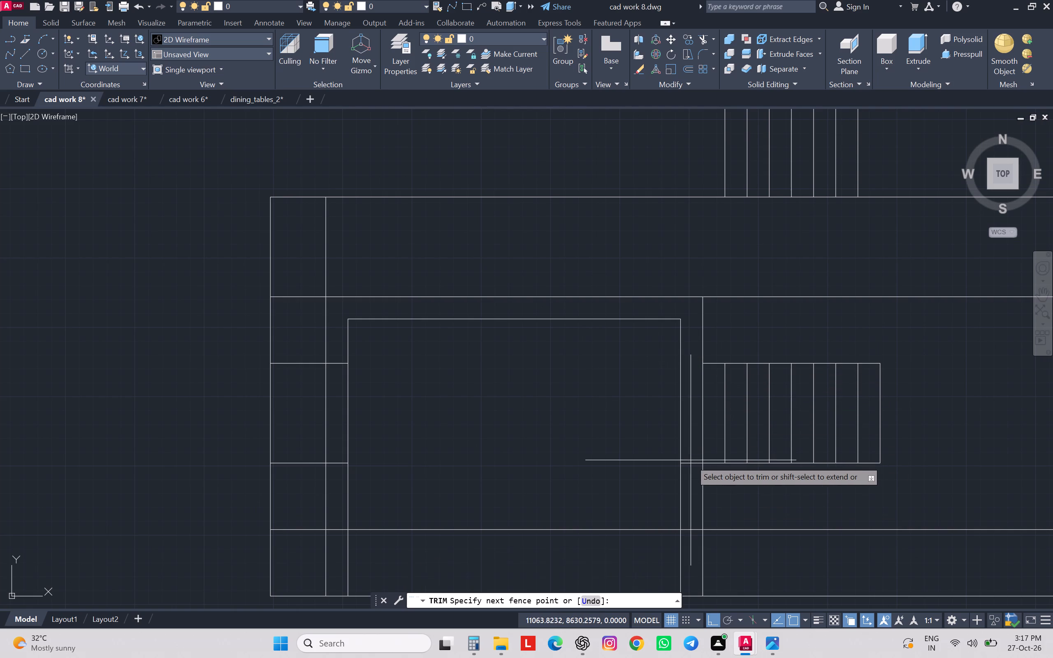
left_click(691, 460)
left_click(693, 467)
left_click(716, 365)
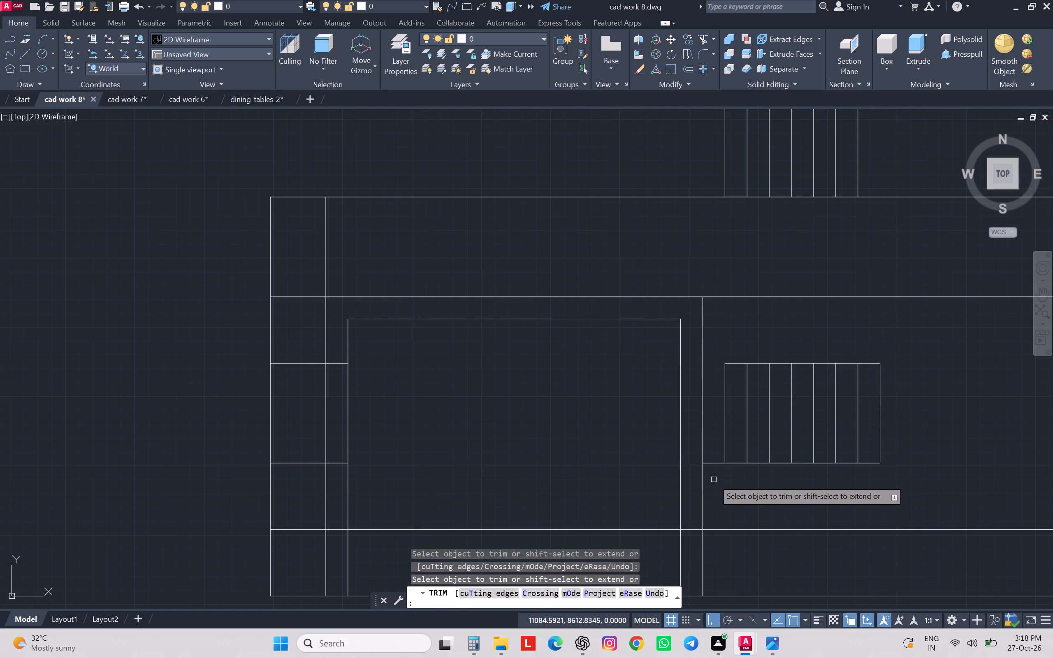
left_click(712, 466)
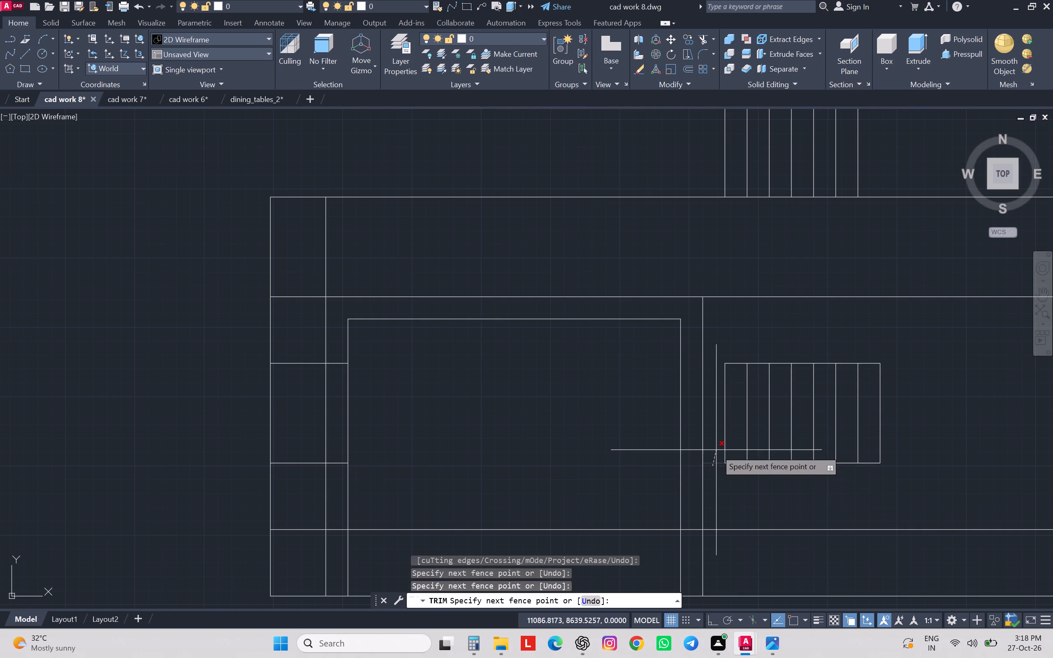
left_click(716, 450)
Trim the top and bottom lines between alternate divisions, leaving four narrow vertical staircase openings.
left_click(756, 470)
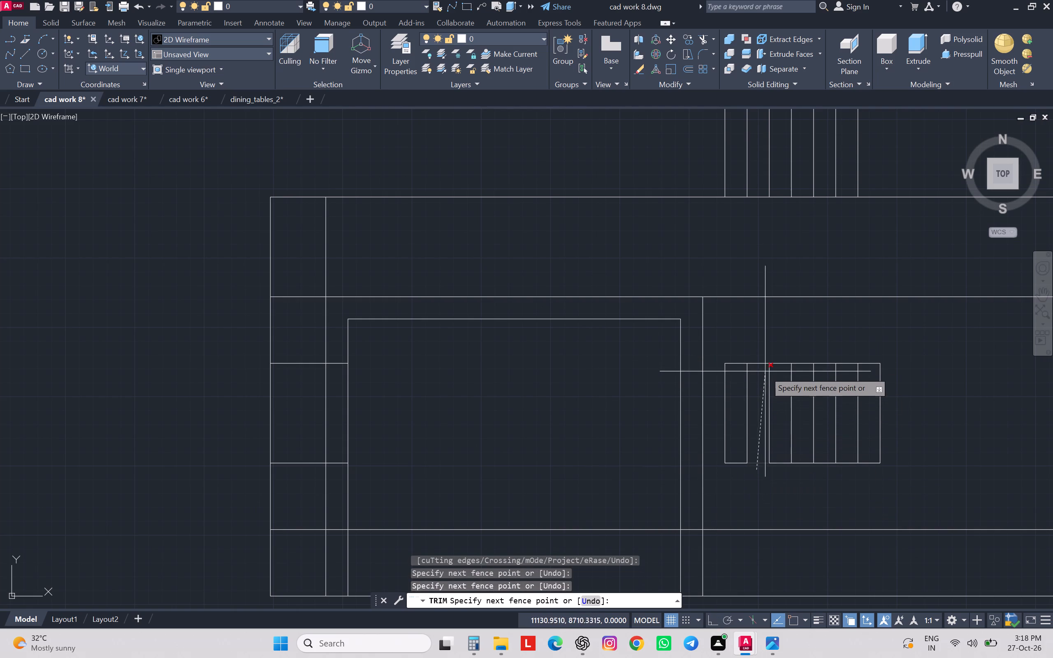
left_click(761, 356)
left_click(810, 357)
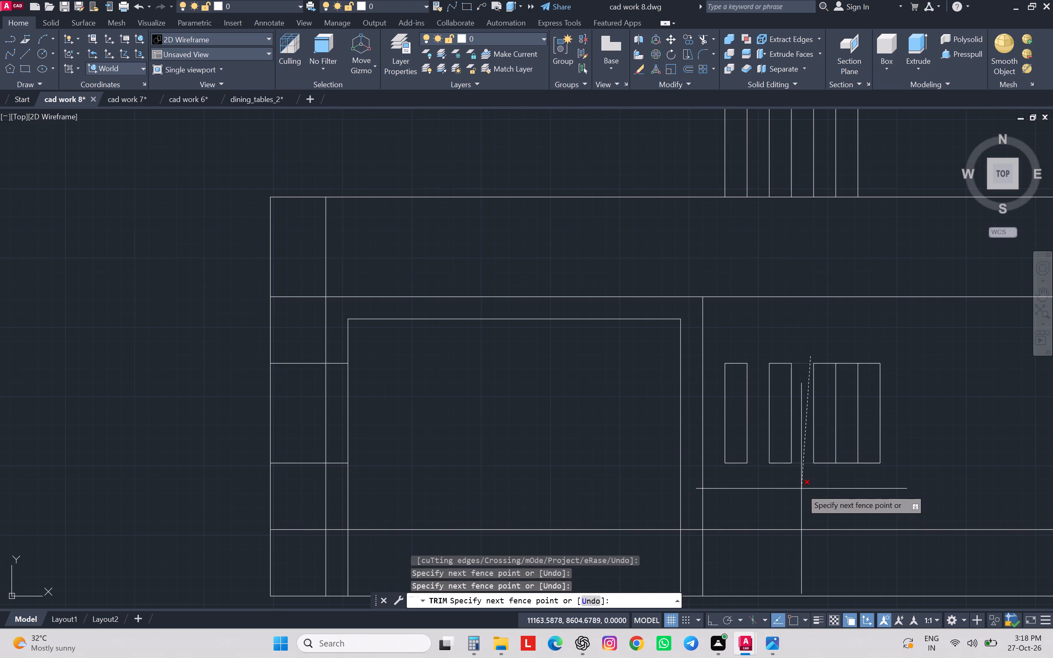
left_click(801, 489)
left_click(841, 470)
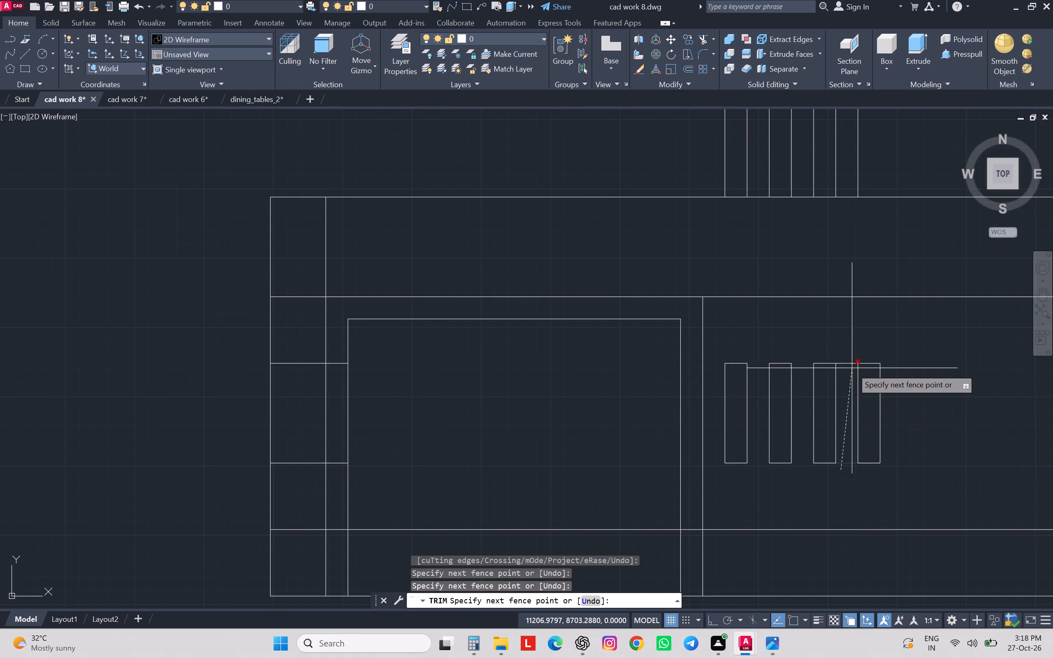
left_click(854, 350)
key("Escape")
key("Escape")
key("Escape")
Delete the leftover staircase projection lines between the ground floor plan and the elevation.
scroll(889, 353, "down", 1)
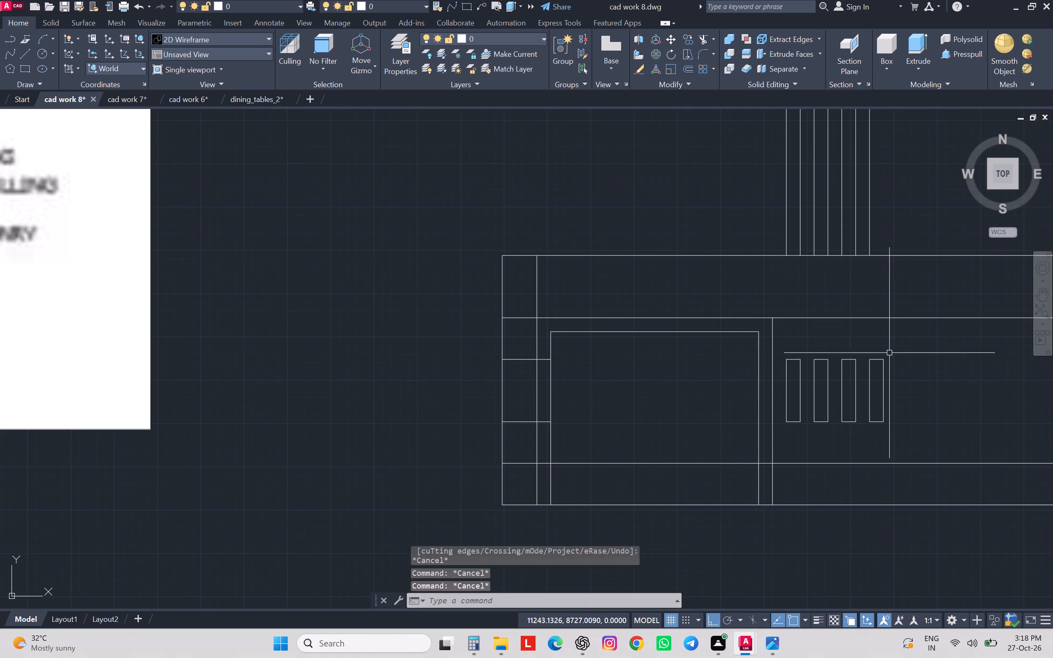
middle_click_drag(889, 353, 814, 482)
scroll(814, 477, "down", 1)
key("Escape")
key("Escape")
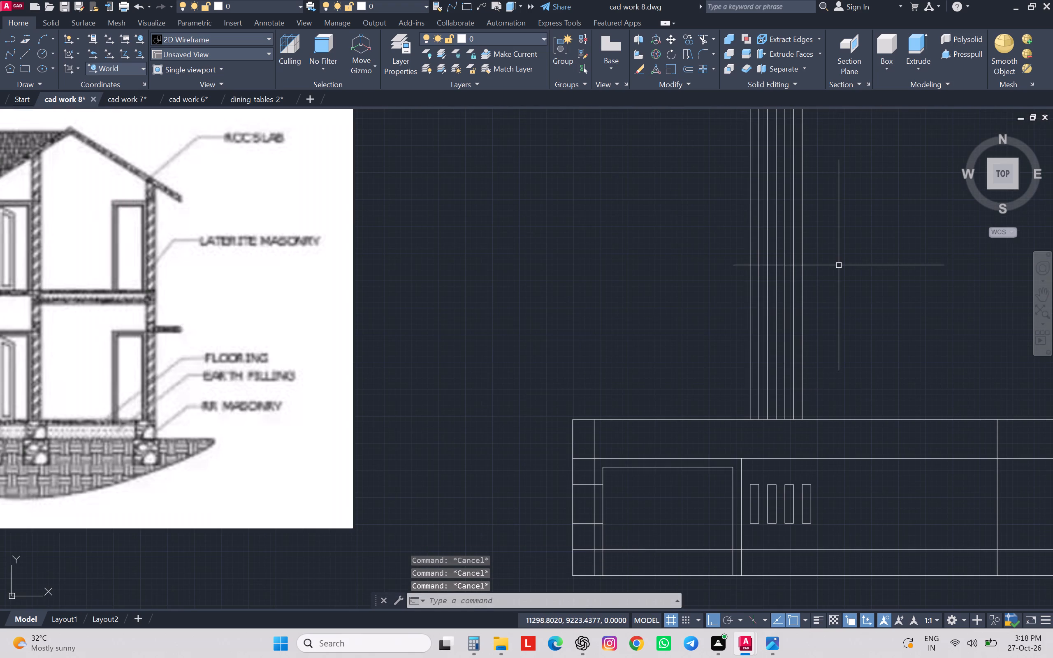
key("Escape")
left_click_drag(838, 263, 823, 267)
left_click(644, 307)
key("Delete")
Draw two vertical construction lines through the ends of the drawing room's front window in the ground floor plan.
scroll(644, 307, "down", 3)
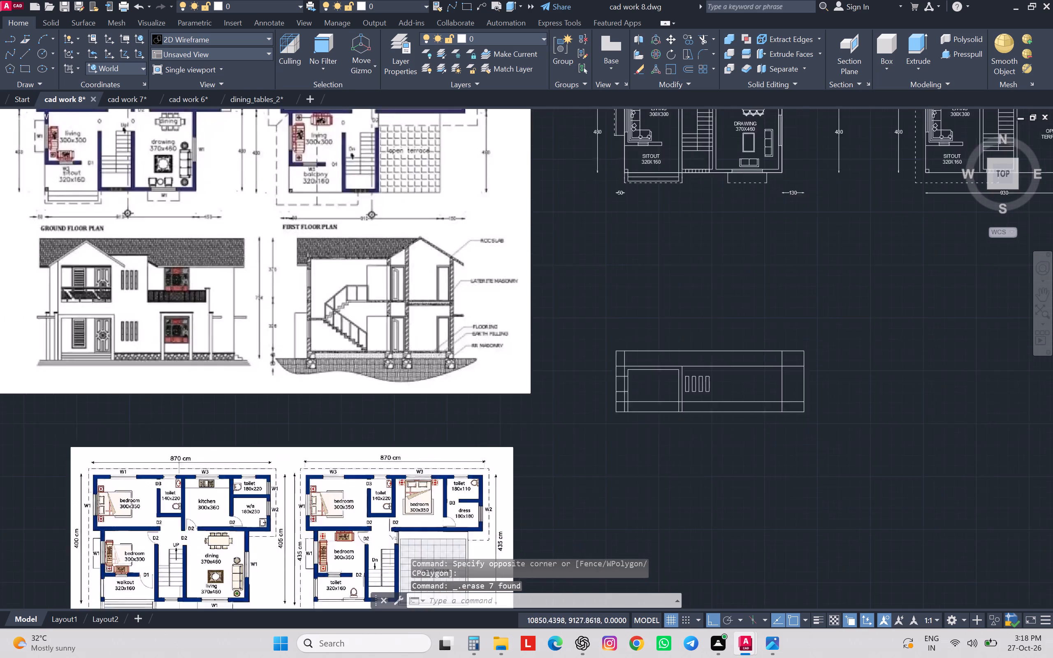
scroll(344, 345, "up", 1)
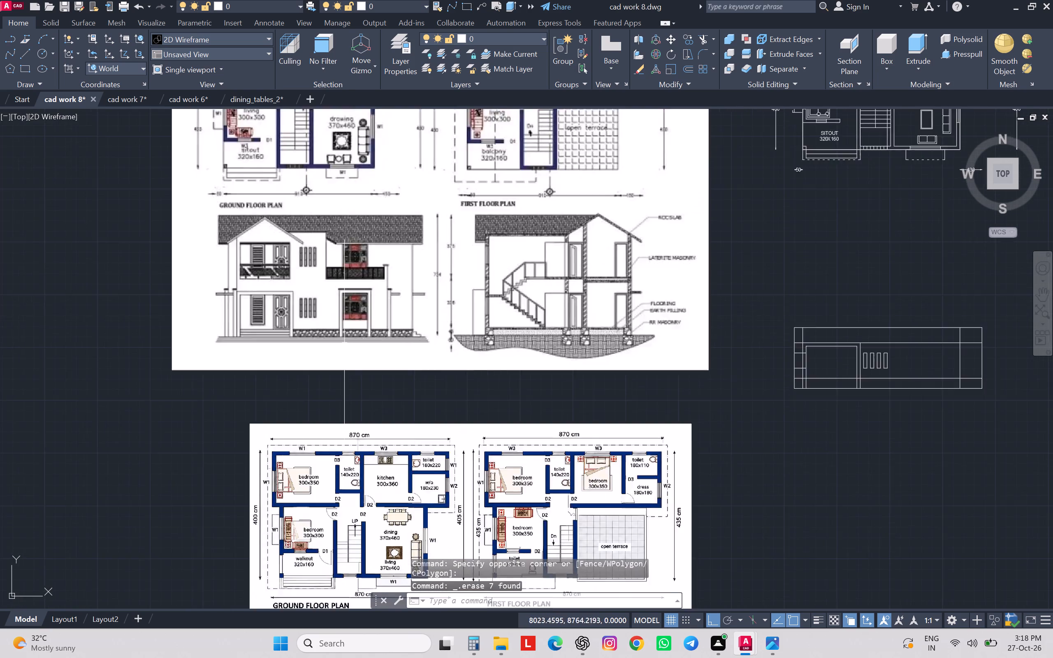
scroll(344, 345, "up", 2)
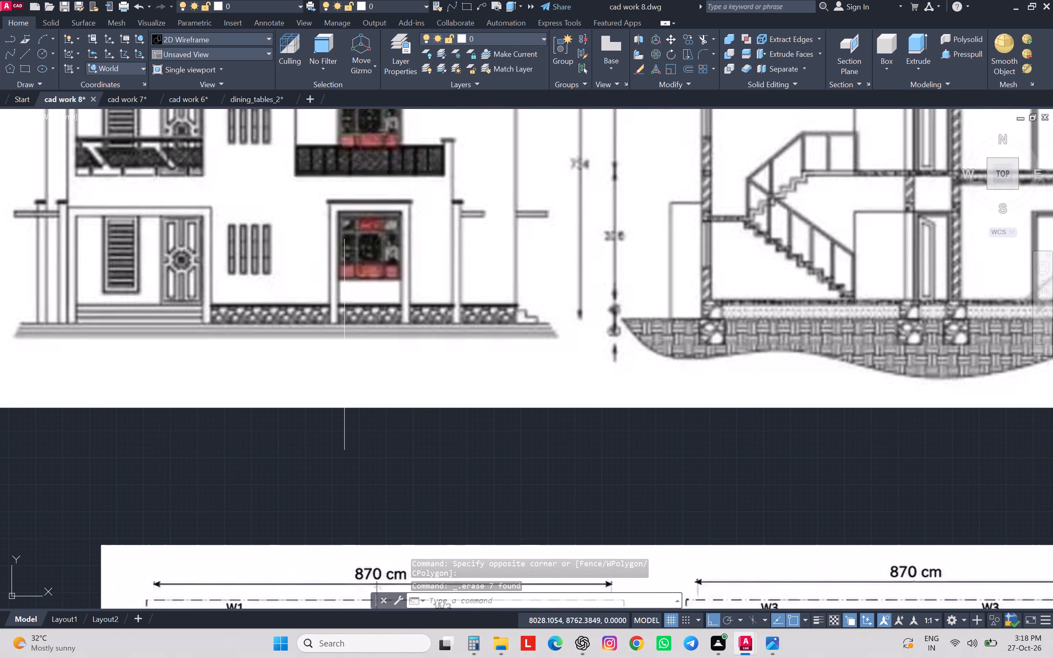
scroll(344, 345, "down", 3)
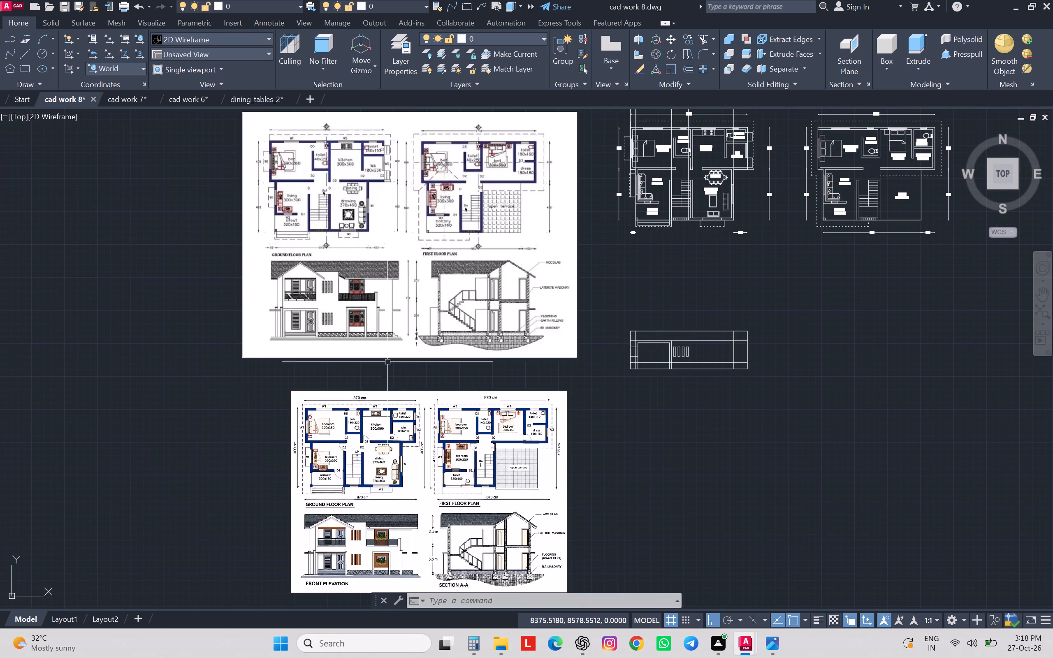
middle_click_drag(772, 444, 678, 491)
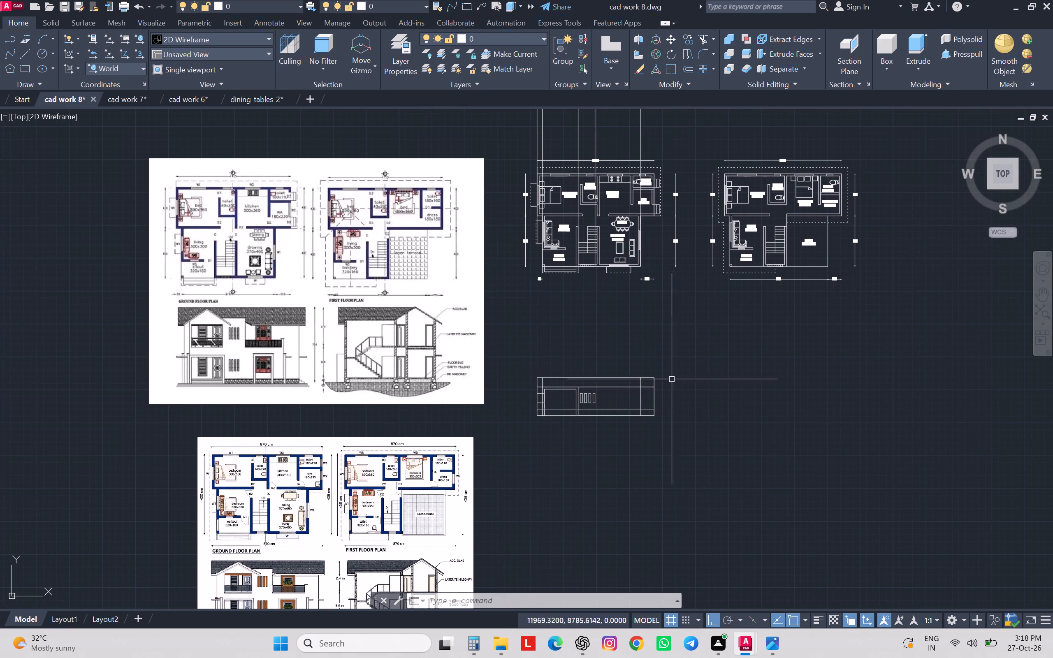
scroll(654, 283, "up", 2)
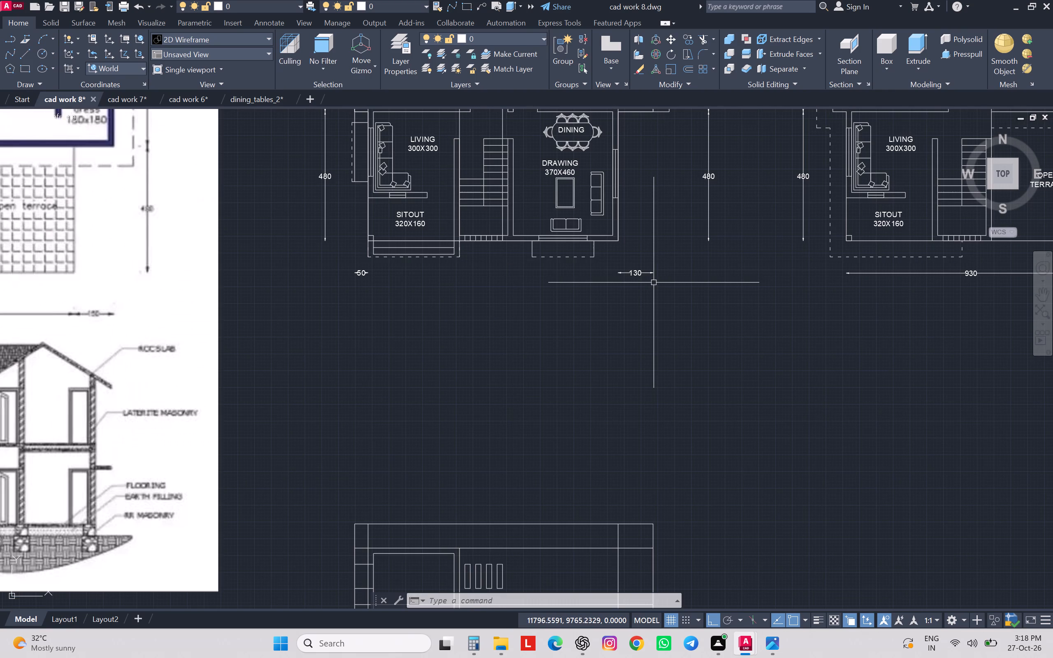
type("xl")
key("Return")
key("v")
key("Return")
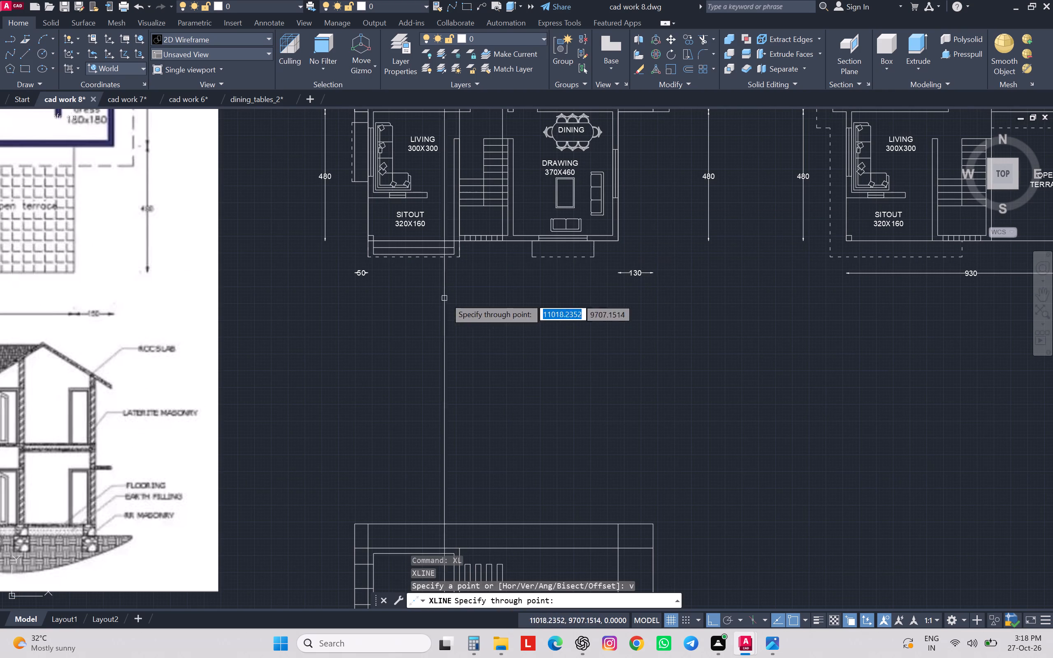
scroll(531, 236, "up", 1)
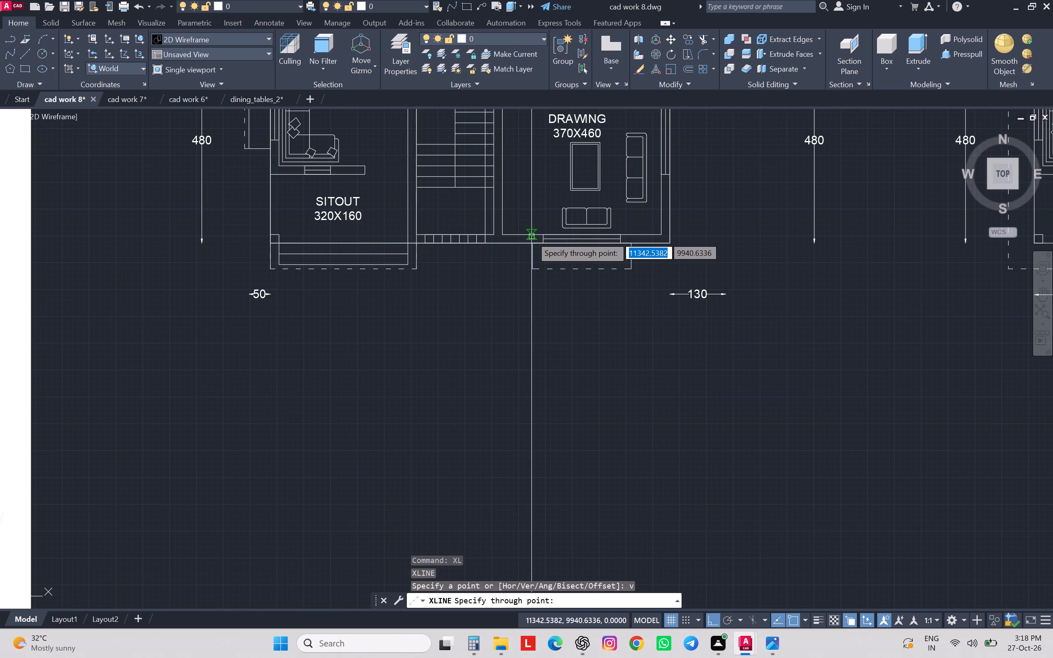
scroll(531, 244, "up", 1)
left_click(550, 244)
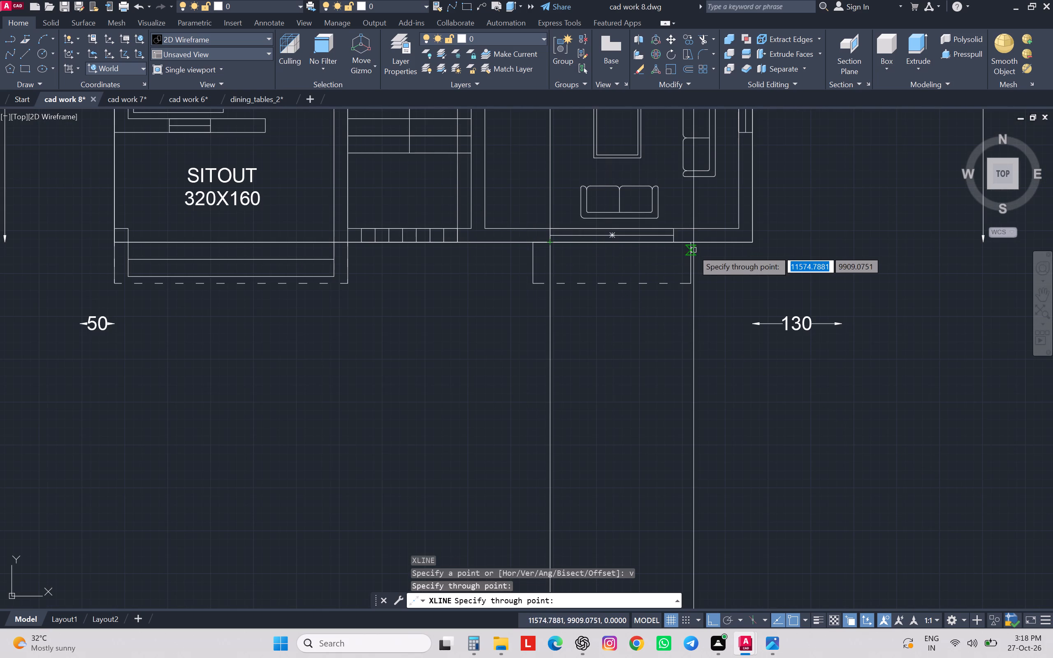
left_click(672, 244)
key("Escape")
key("Escape")
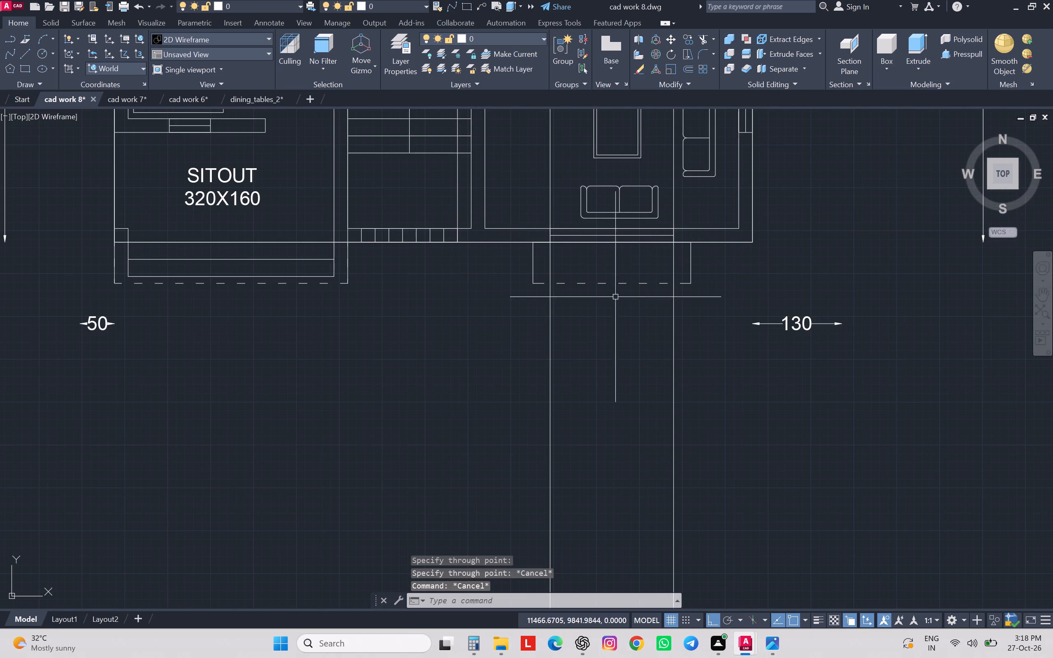
key("Escape")
key("Escape")
Select the leftover vertical ray running up through the staircase in the ground floor plan.
middle_click_drag(492, 285, 531, 362)
scroll(531, 362, "down", 1)
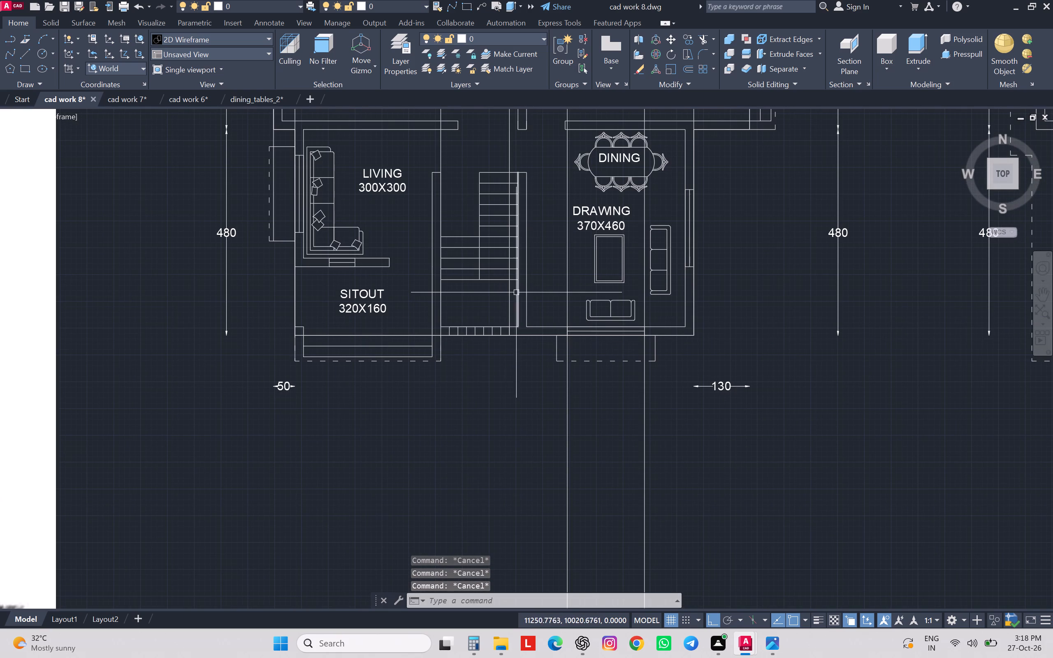
left_click(512, 292)
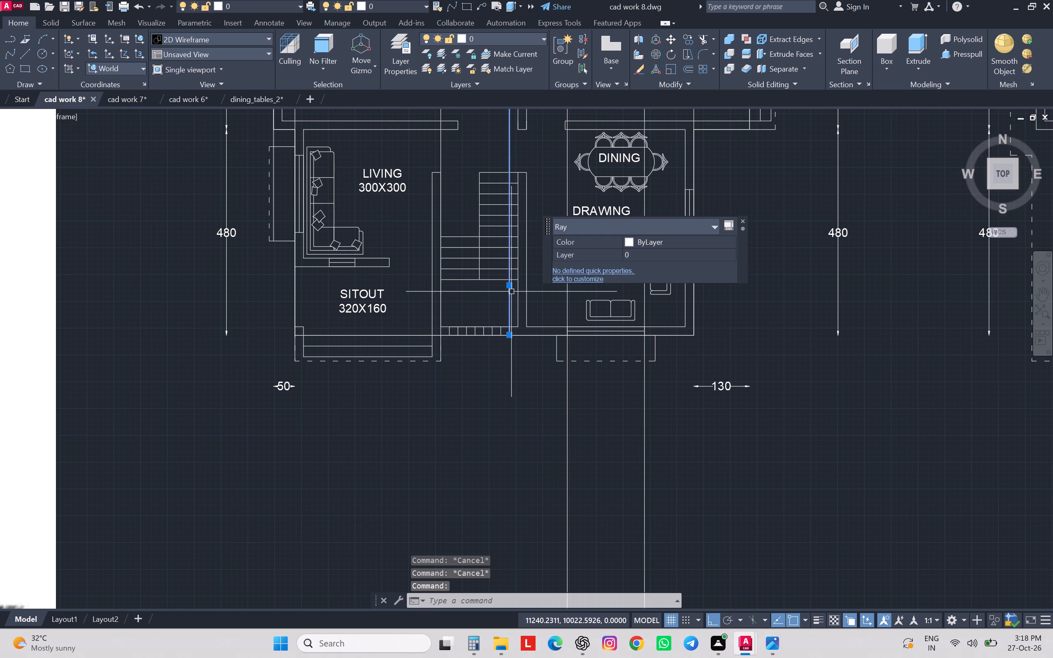
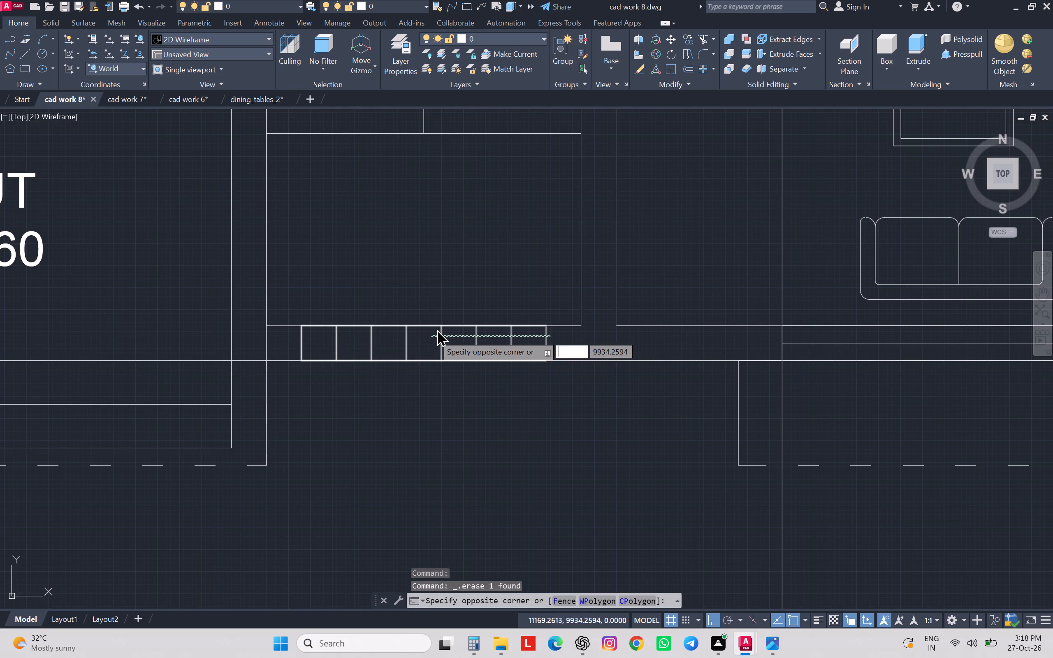
Offset the elevation's floor line upward by 60 to form the drawing-room window's sill line.
scroll(503, 304, "down", 2)
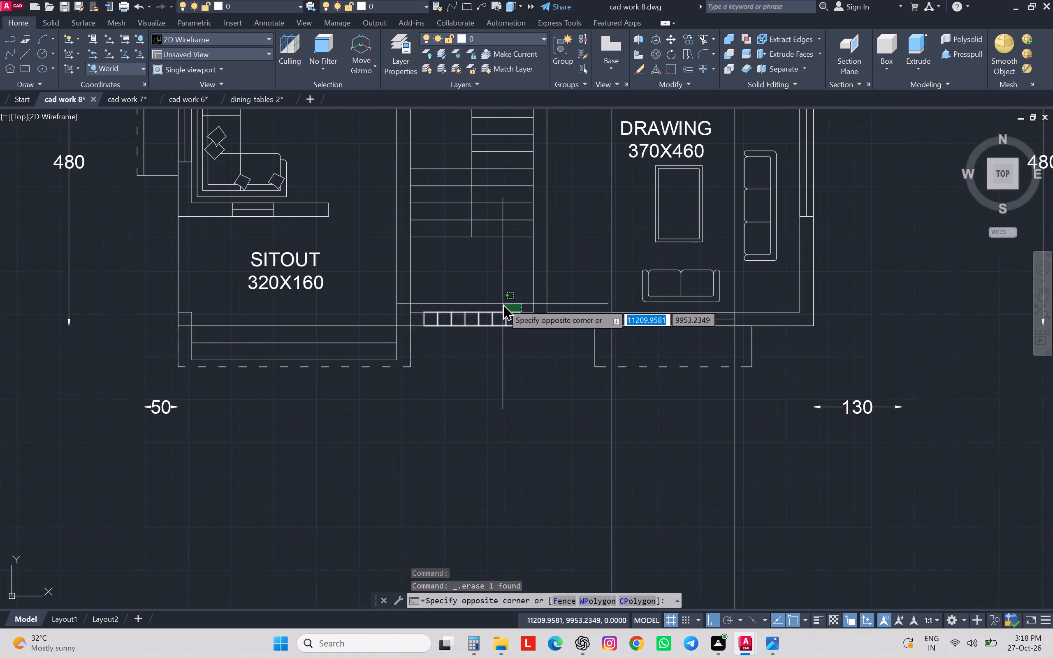
key("Escape")
key("Escape")
key("Escape")
middle_click_drag(701, 396, 632, 306)
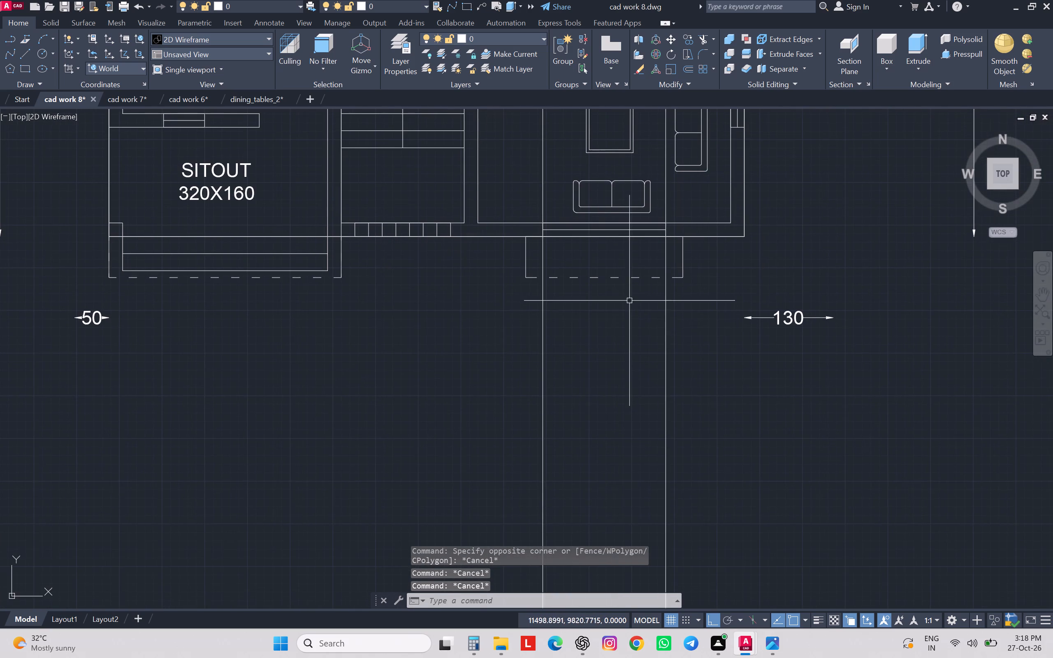
scroll(629, 301, "down", 4)
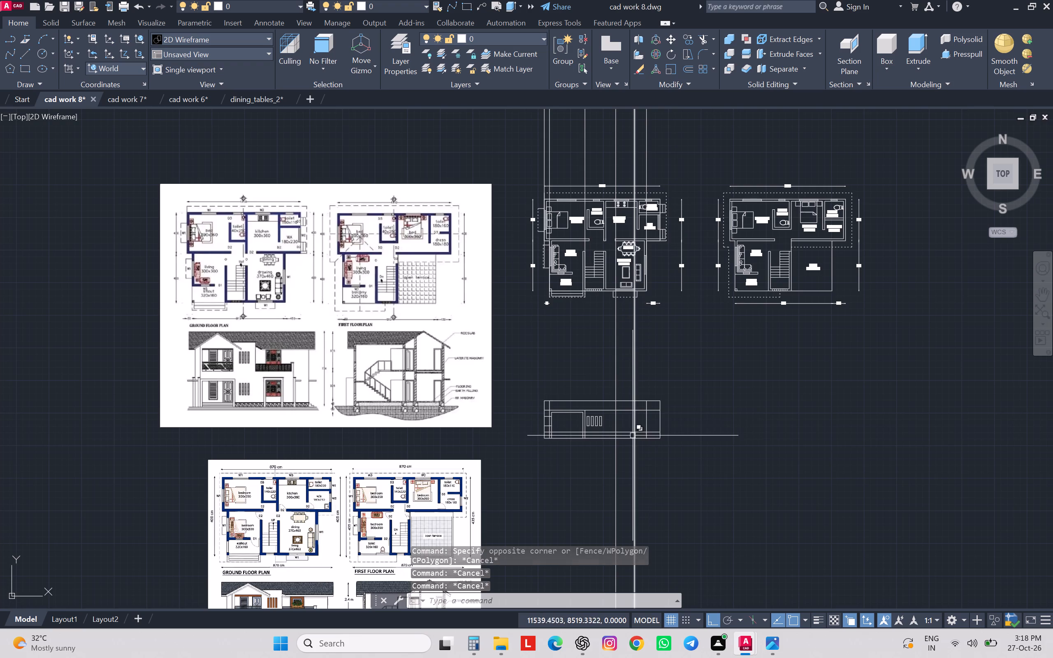
scroll(633, 436, "up", 3)
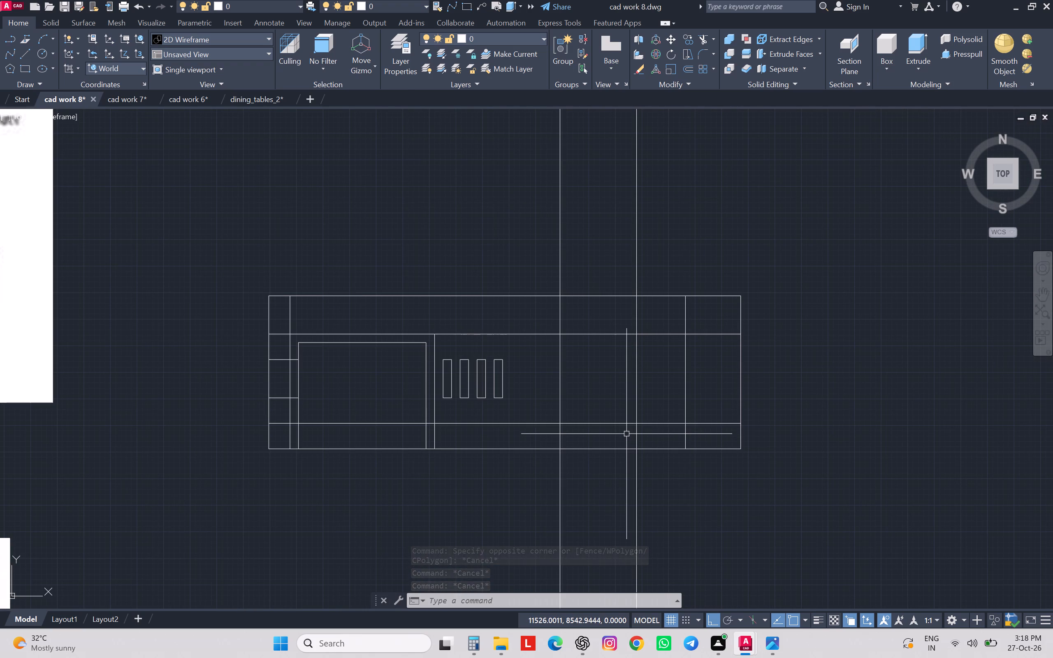
key("o")
key("Return")
type("60")
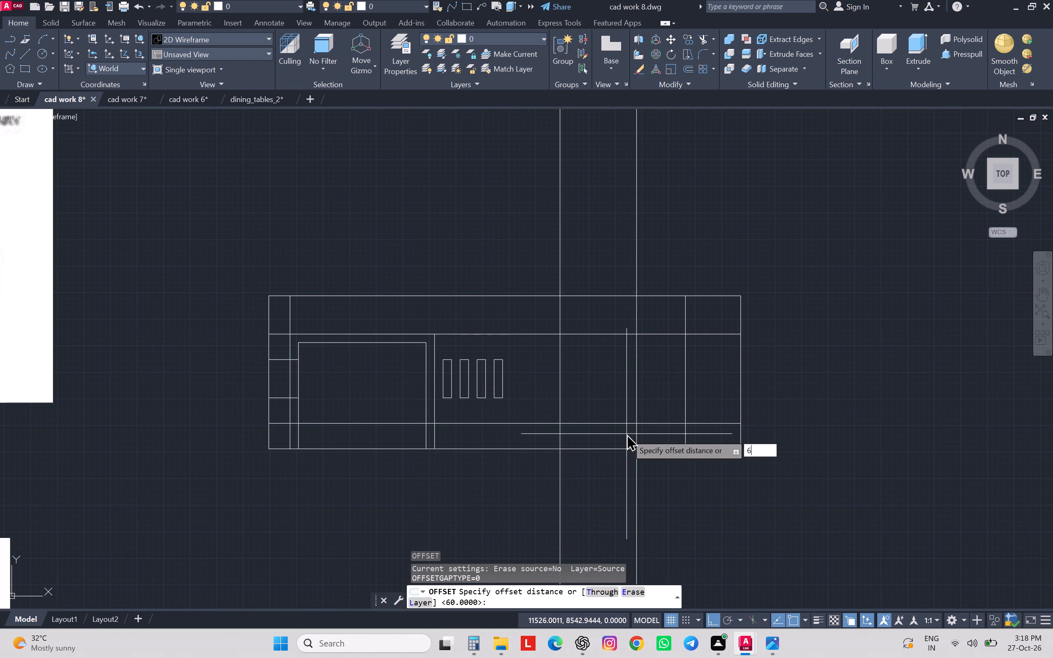
key("Return")
left_click(617, 424)
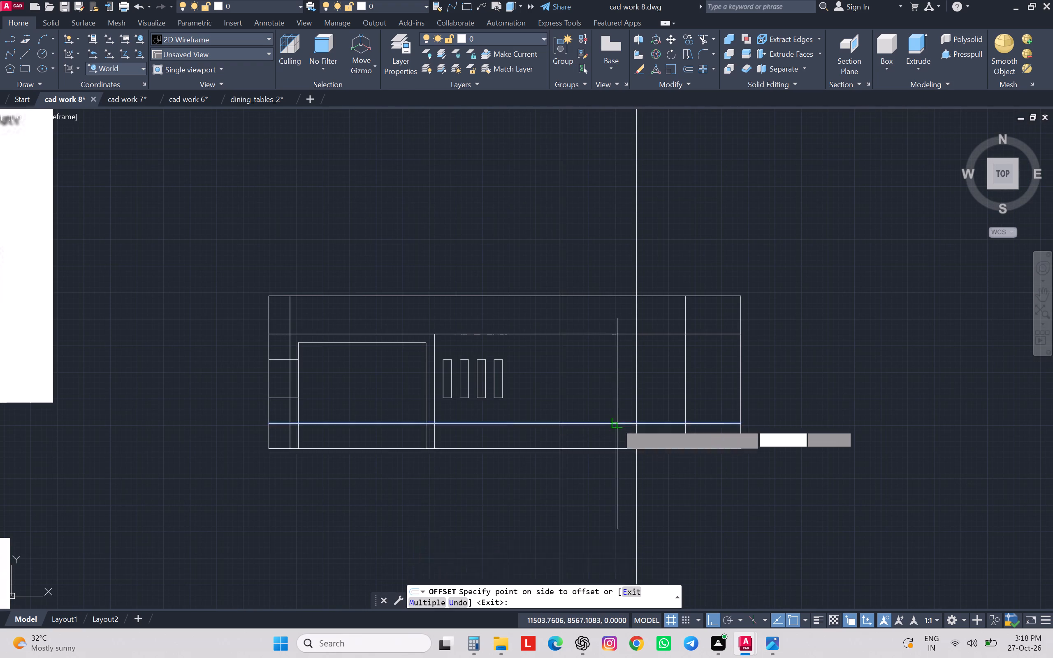
left_click(612, 322)
key("Escape")
key("Escape")
key("Escape")
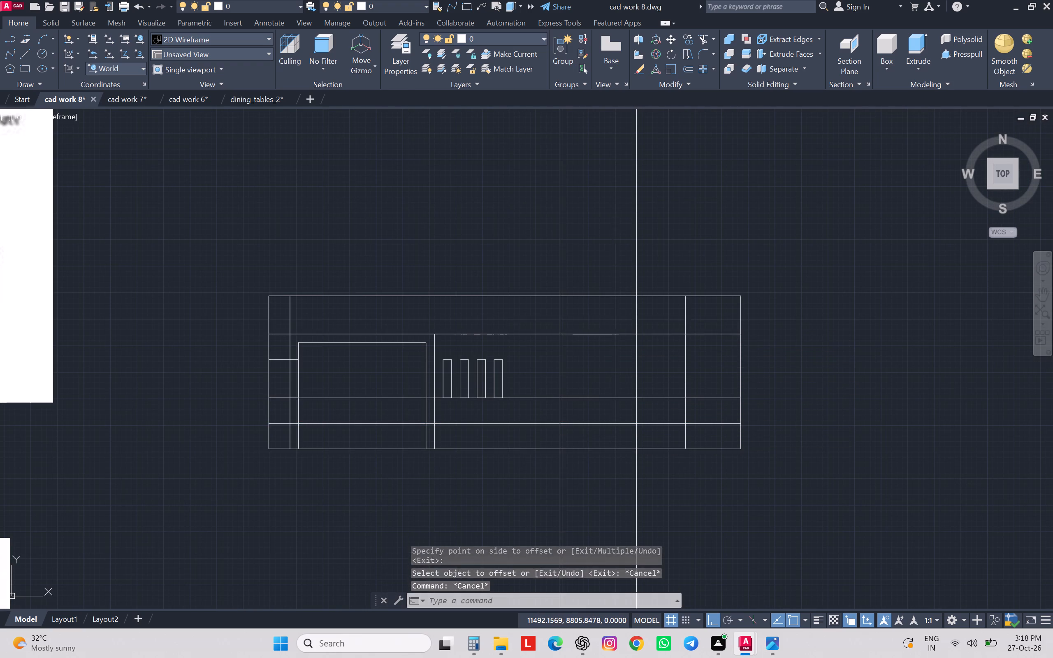
key("Escape")
key("Escape")
key("Escape")
Trim both window projection lines between the floor and sill lines, and between the lintel line and the elevation's top edge.
scroll(612, 322, "down", 2)
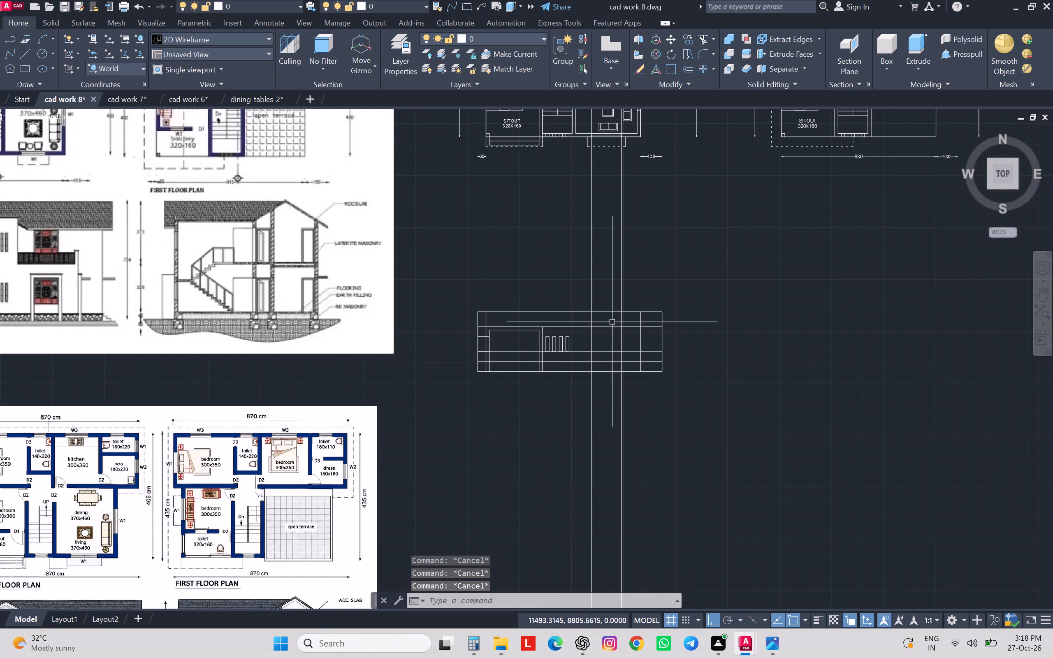
scroll(612, 322, "down", 1)
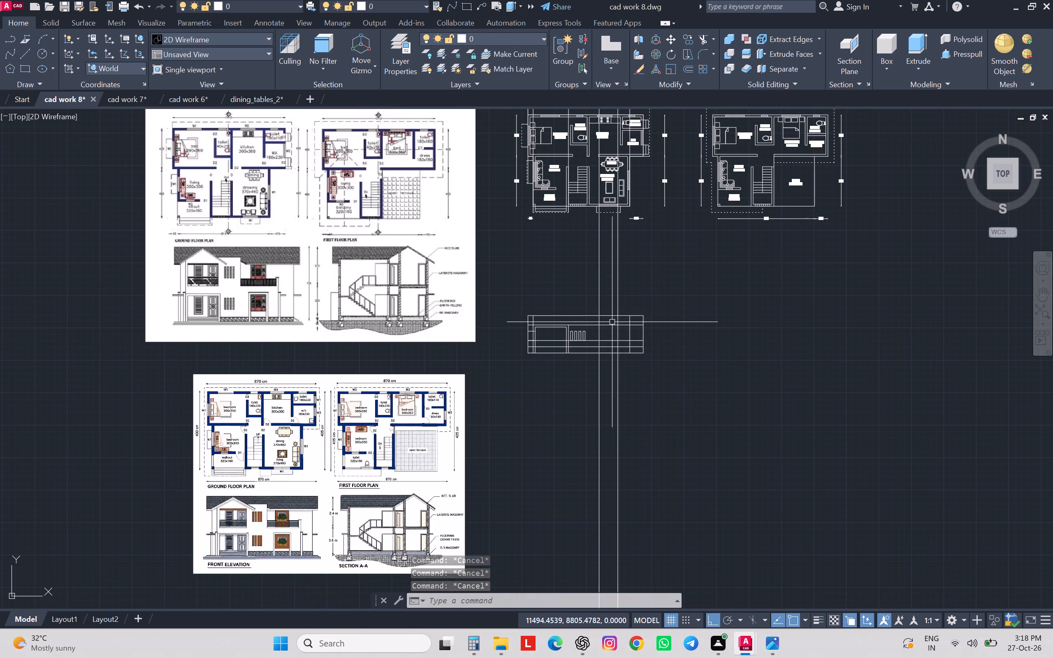
scroll(612, 322, "up", 3)
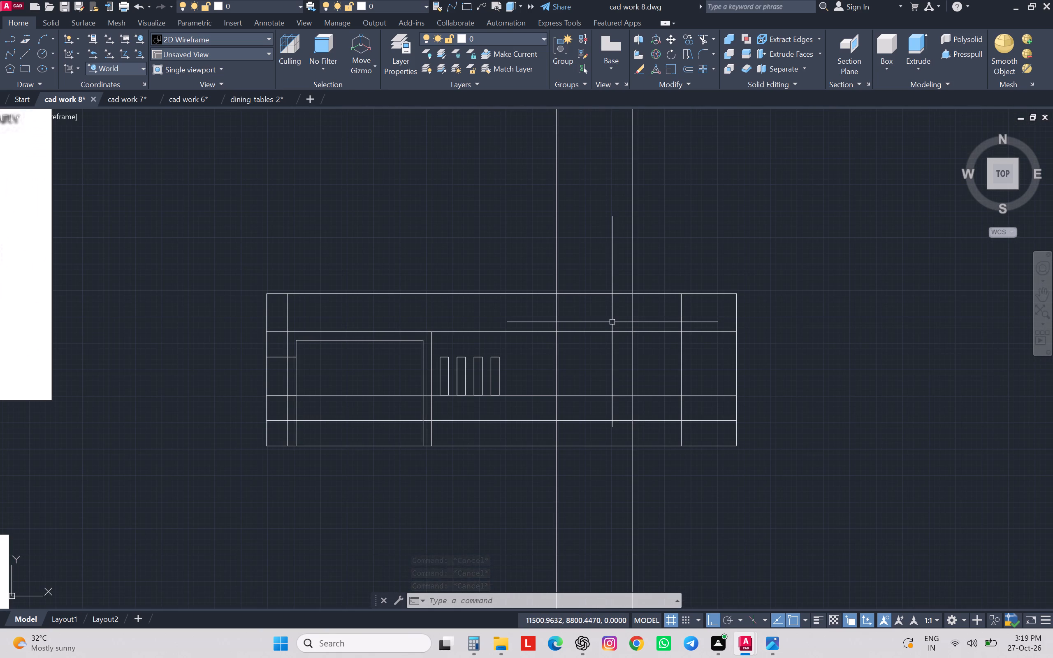
type("tr")
key("space")
left_click_drag(640, 409, 633, 409)
left_click(556, 410)
left_click(545, 318)
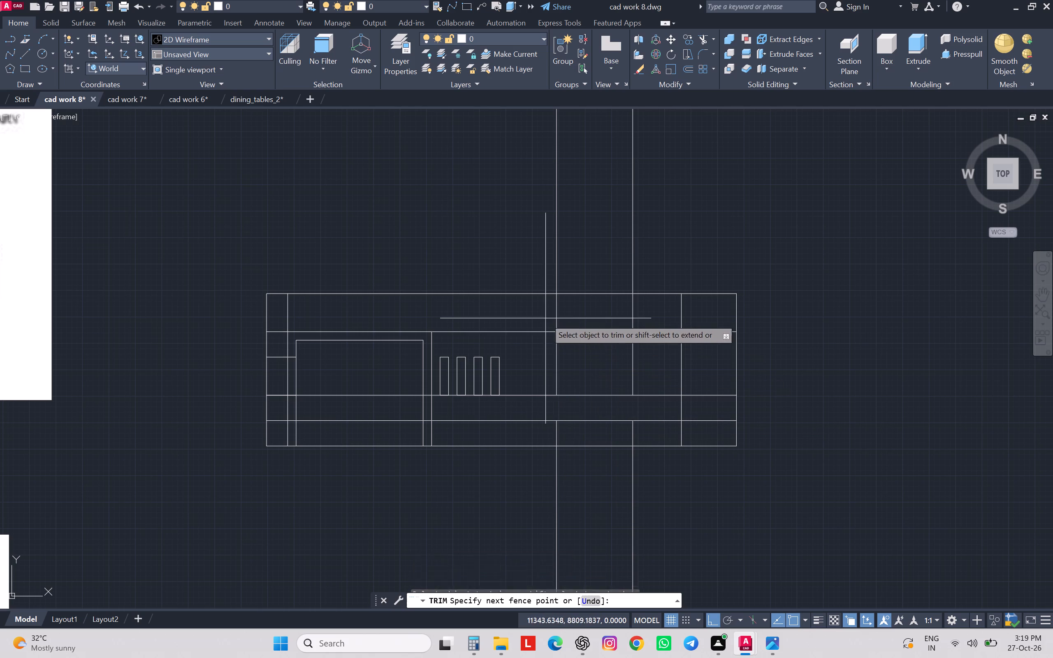
left_click(646, 318)
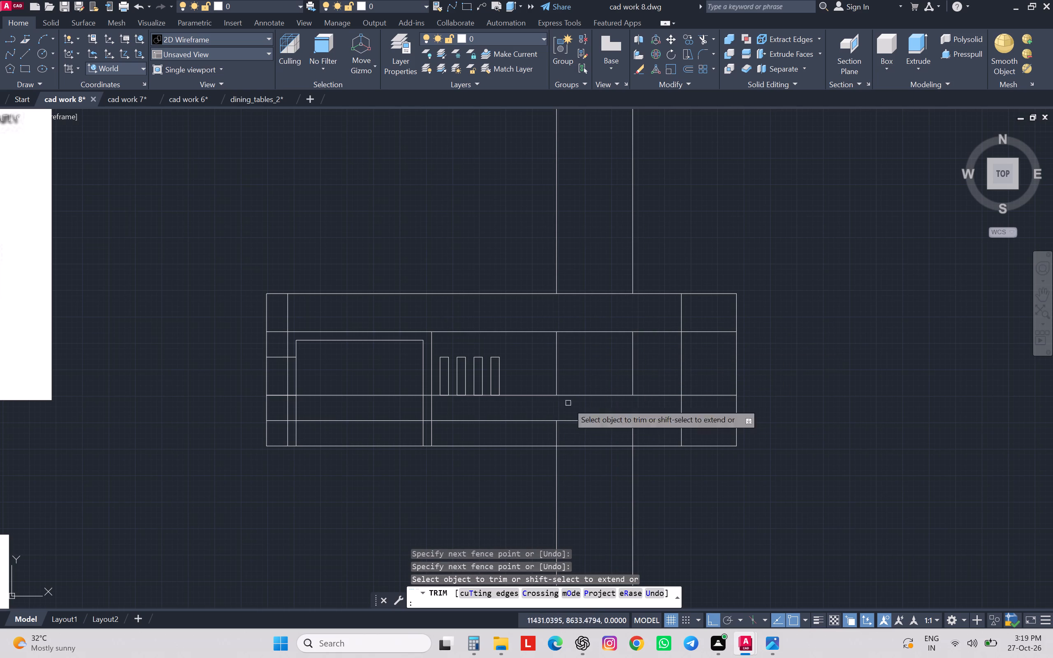
key("Escape")
Remove the sill line between the window and the sitout opening, including the leftover piece crossing that opening.
key("space")
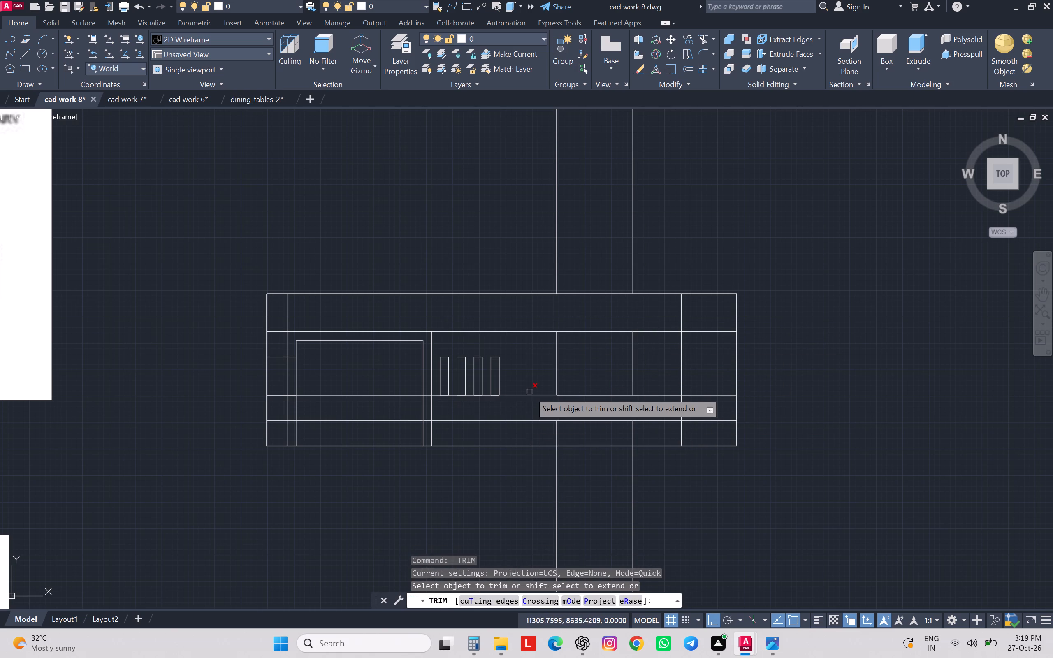
left_click(529, 392)
left_click(524, 419)
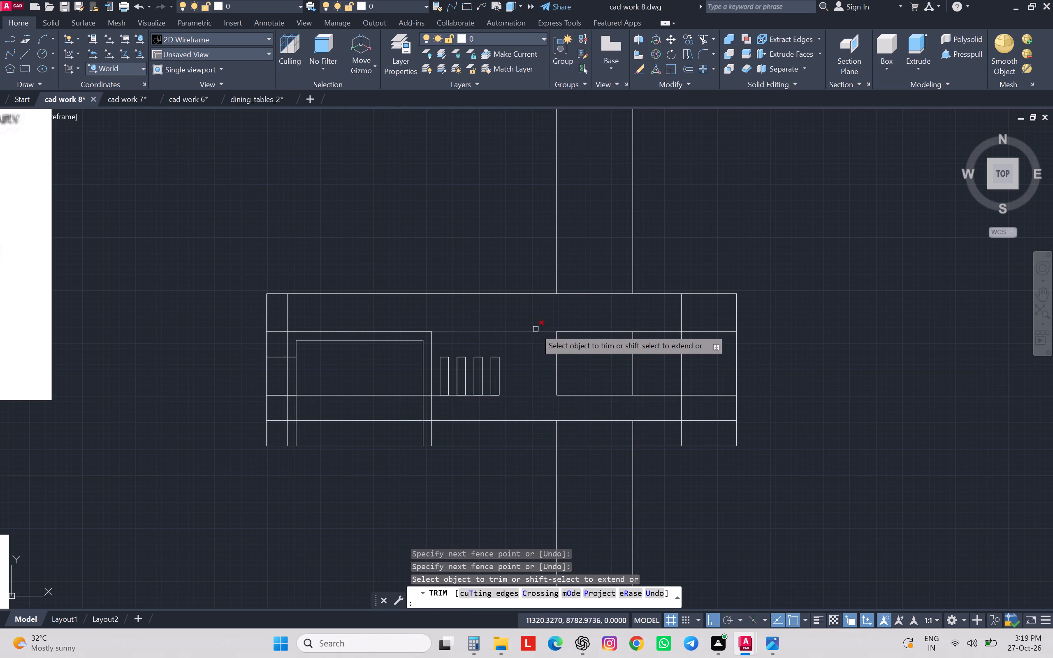
key("Escape")
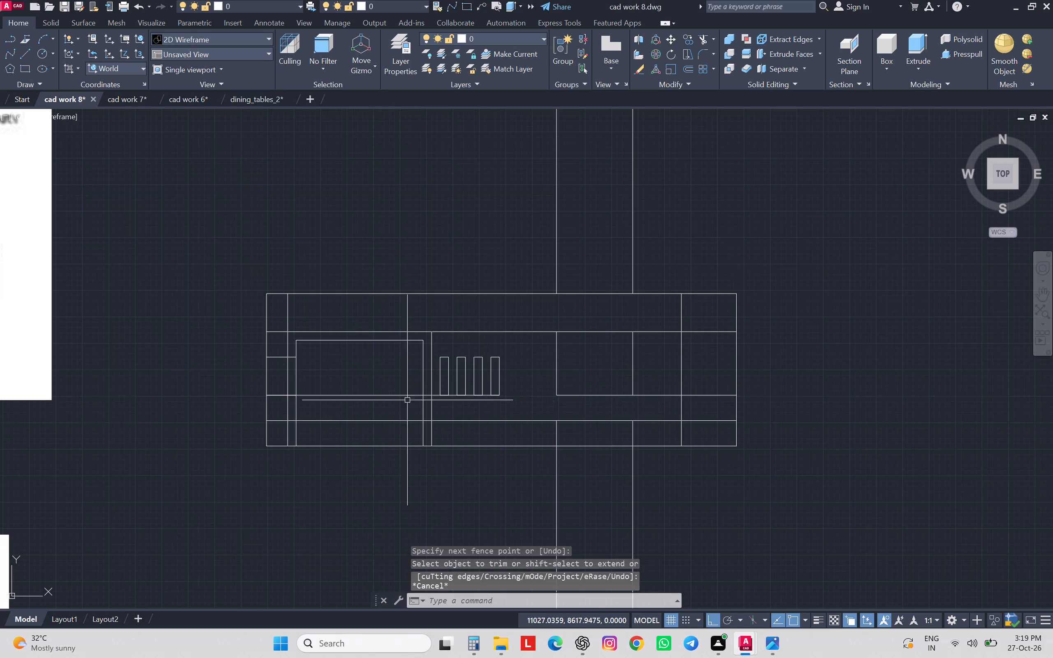
left_click(399, 393)
key("Delete")
Trim the lintel and sill lines between the window's right side and the adjacent vertical wall line.
scroll(401, 392, "down", 1)
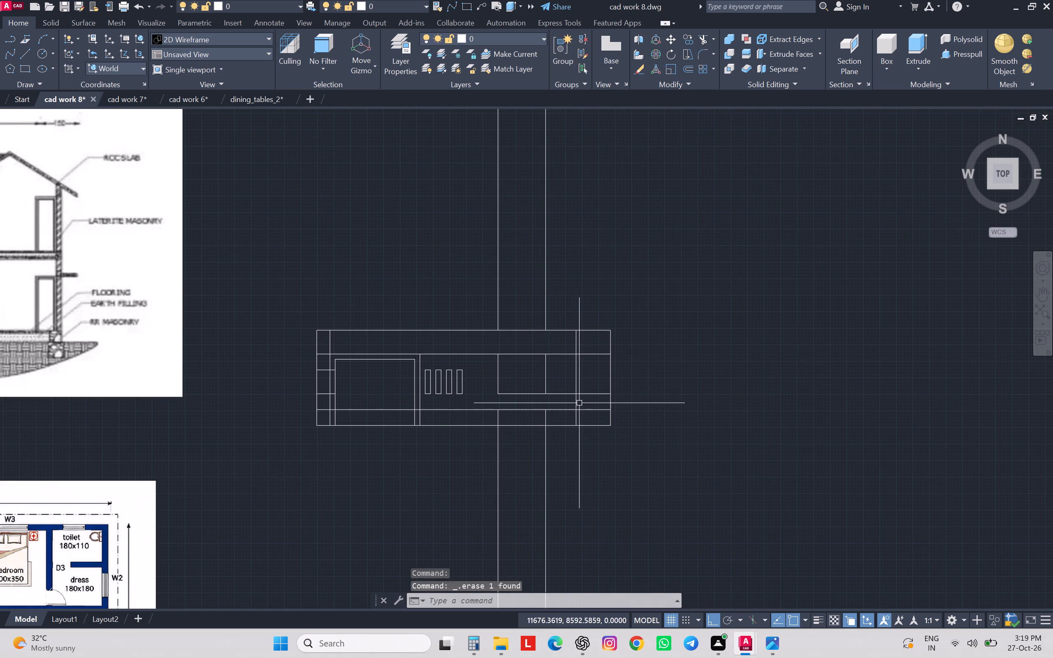
type("tr")
key("space")
scroll(564, 373, "up", 1)
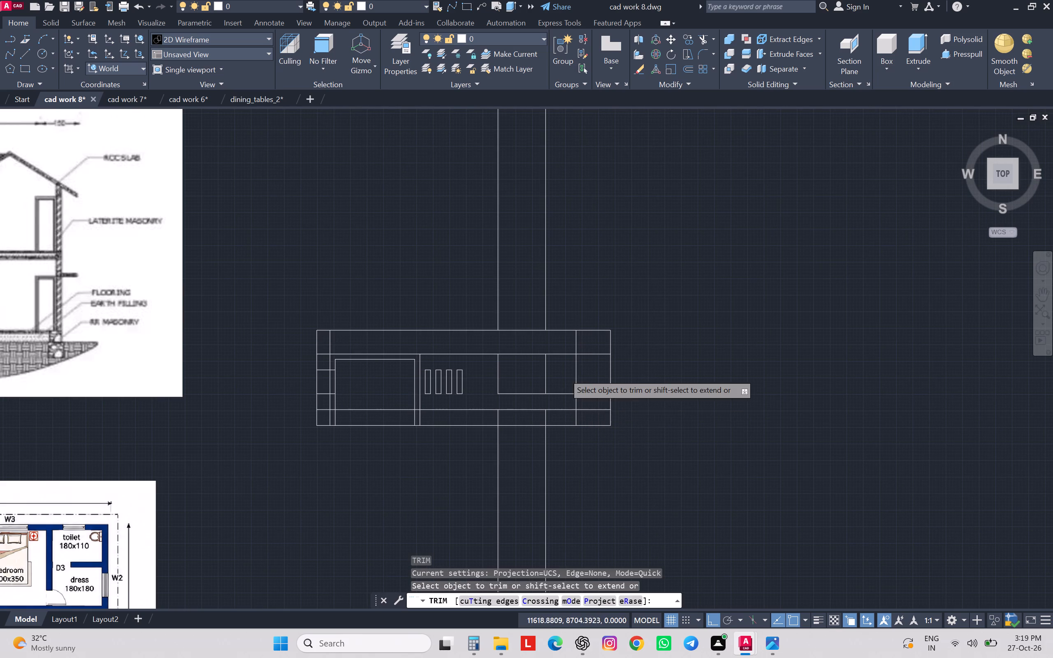
left_click(555, 329)
left_click(552, 415)
scroll(518, 385, "down", 1)
middle_click_drag(524, 407, 633, 400)
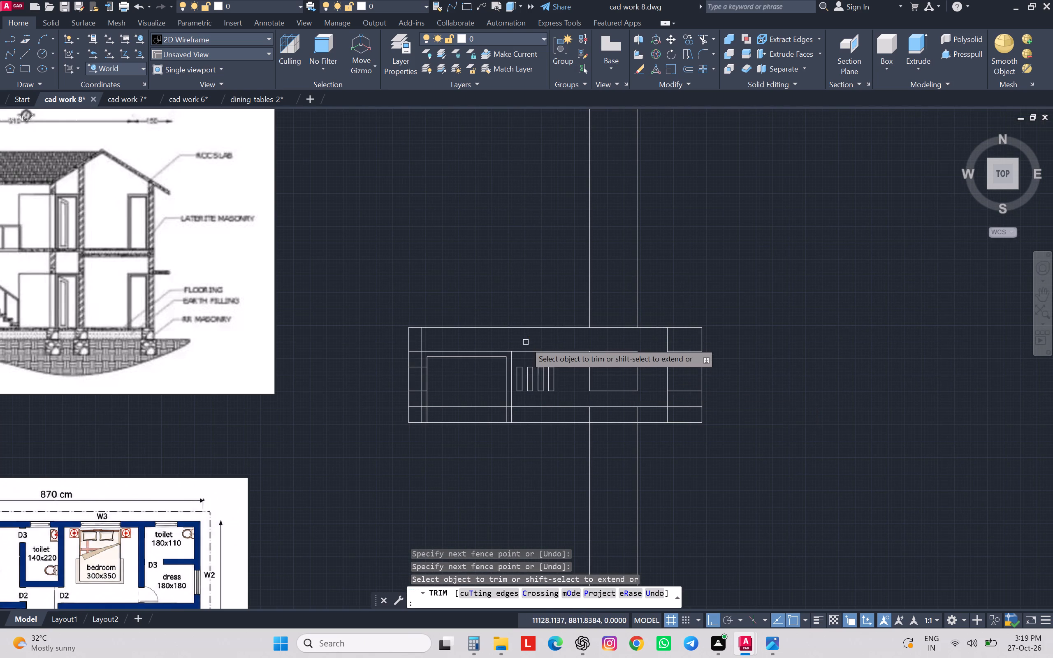
key("Escape")
Select the lintel line running from the elevation's left edge to the drawing-room window.
left_click(531, 349)
left_click(524, 356)
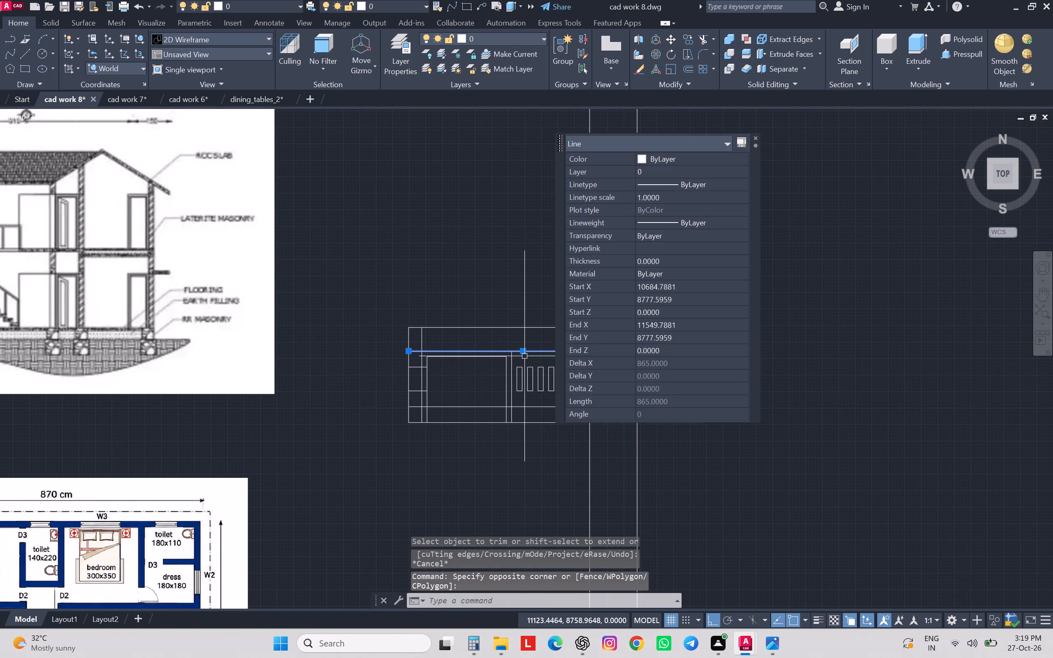
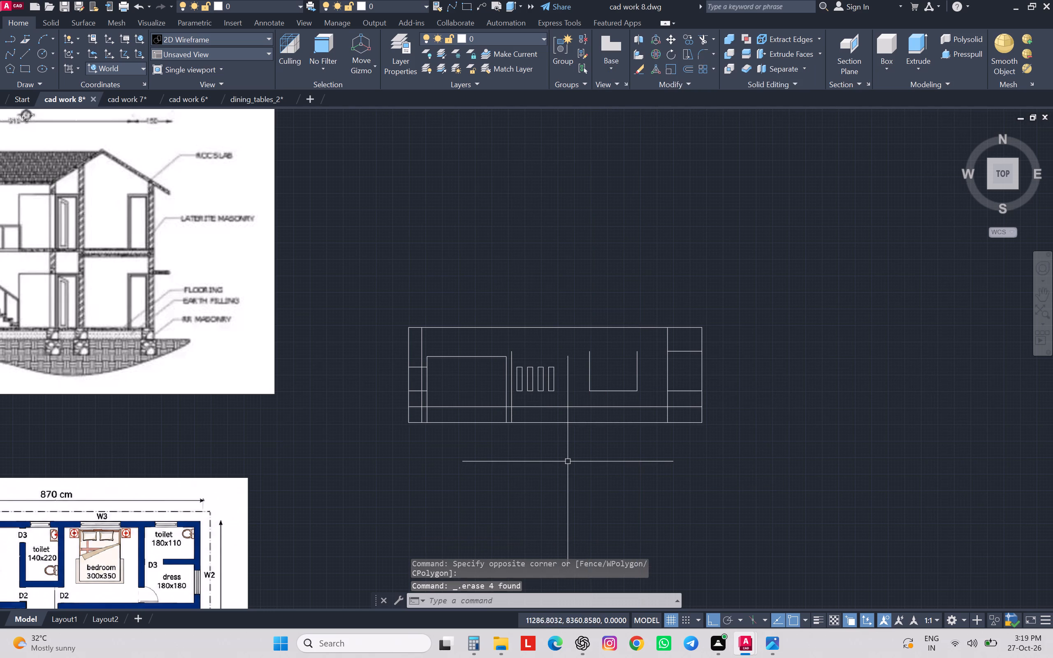
Close the drawing-room window's open top with a 180-unit horizontal line between its two vertical sides.
key("l")
key("space")
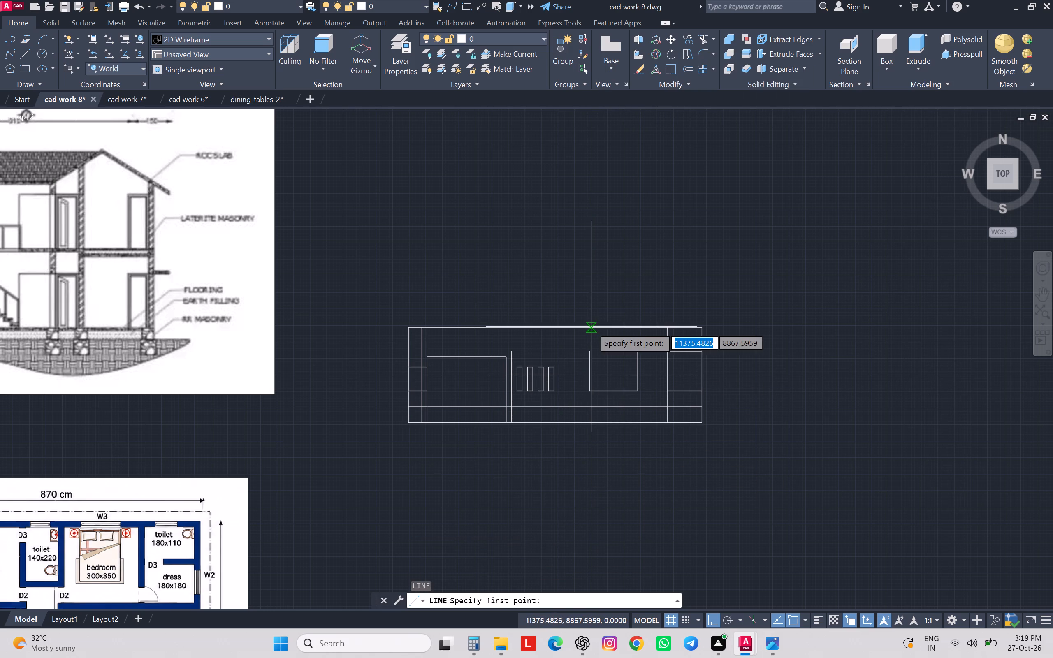
scroll(586, 360, "up", 1)
left_click(592, 344)
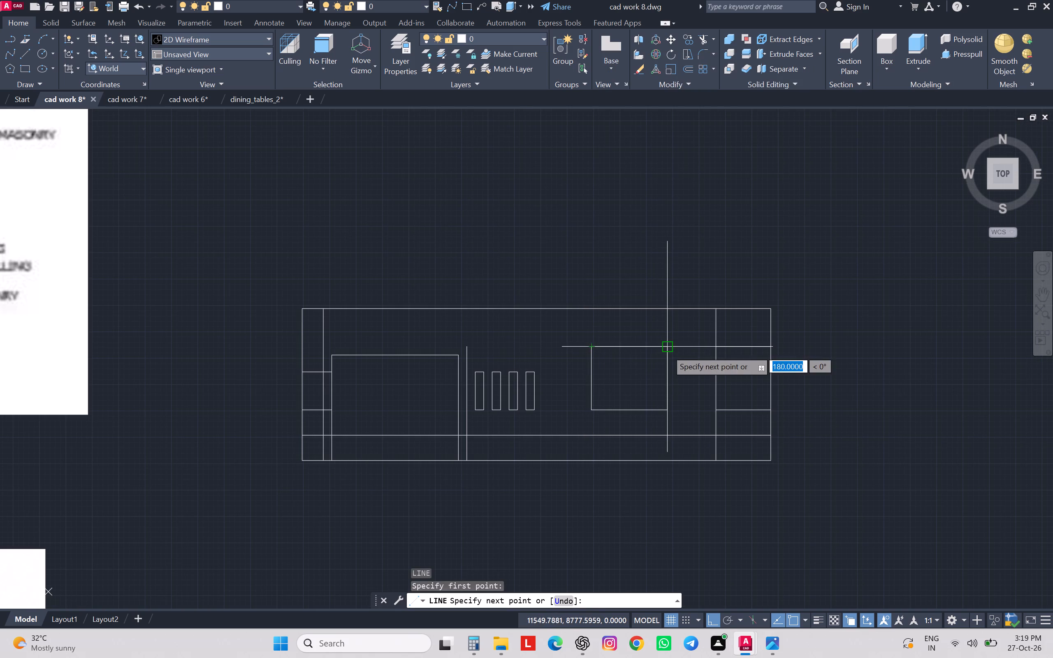
left_click(667, 350)
key("Escape")
Examine the front elevation and section A-A in the reference images and compare them with the elevation drawn so far.
scroll(752, 422, "down", 1)
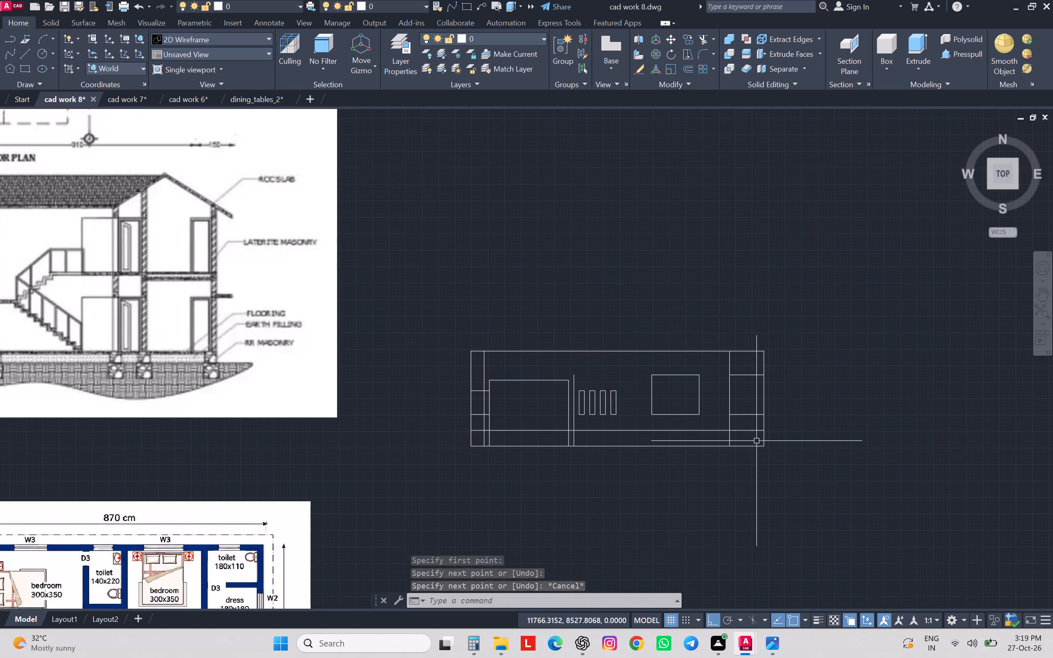
scroll(759, 377, "down", 2)
middle_click_drag(764, 456, 726, 364)
scroll(726, 364, "up", 1)
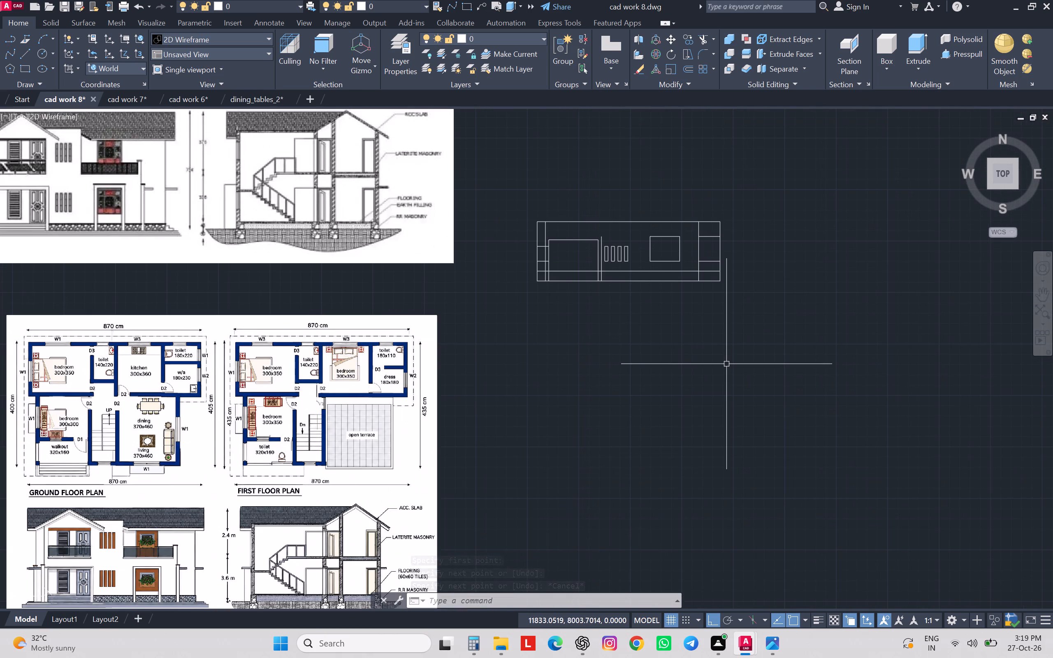
middle_click_drag(729, 386, 728, 311)
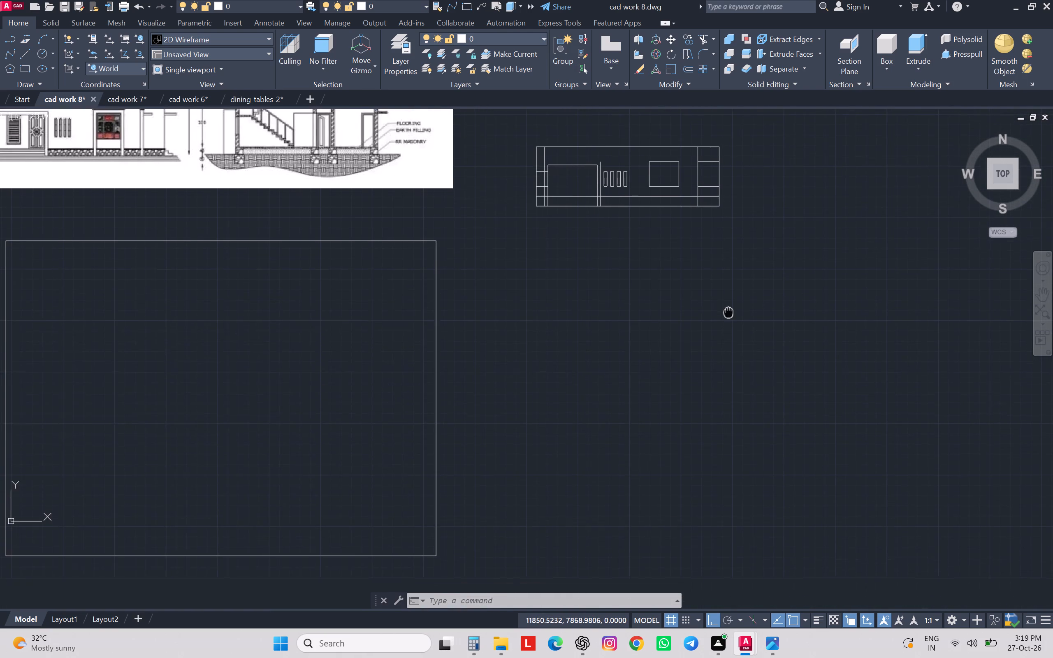
middle_click_drag(728, 311, 728, 298)
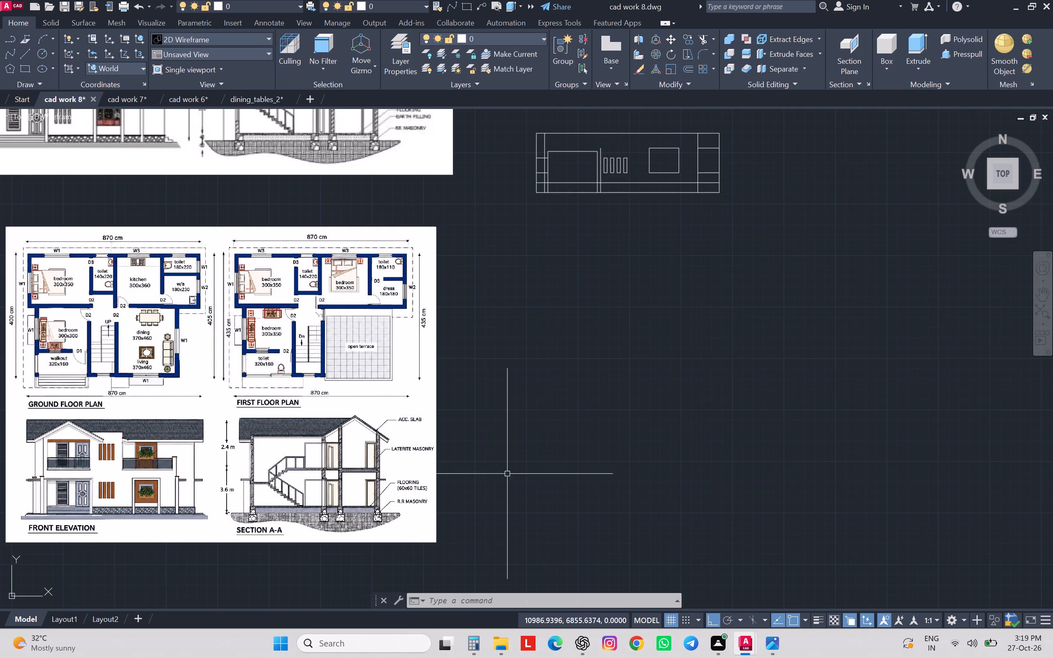
scroll(177, 478, "down", 1)
scroll(177, 478, "up", 1)
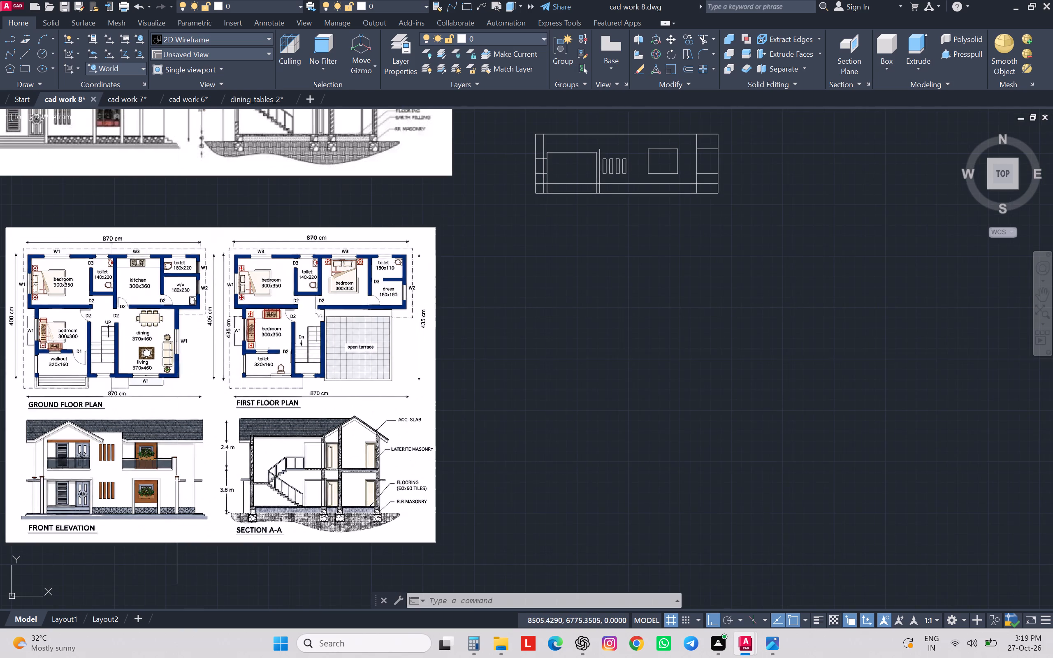
scroll(177, 478, "up", 4)
scroll(232, 453, "down", 1)
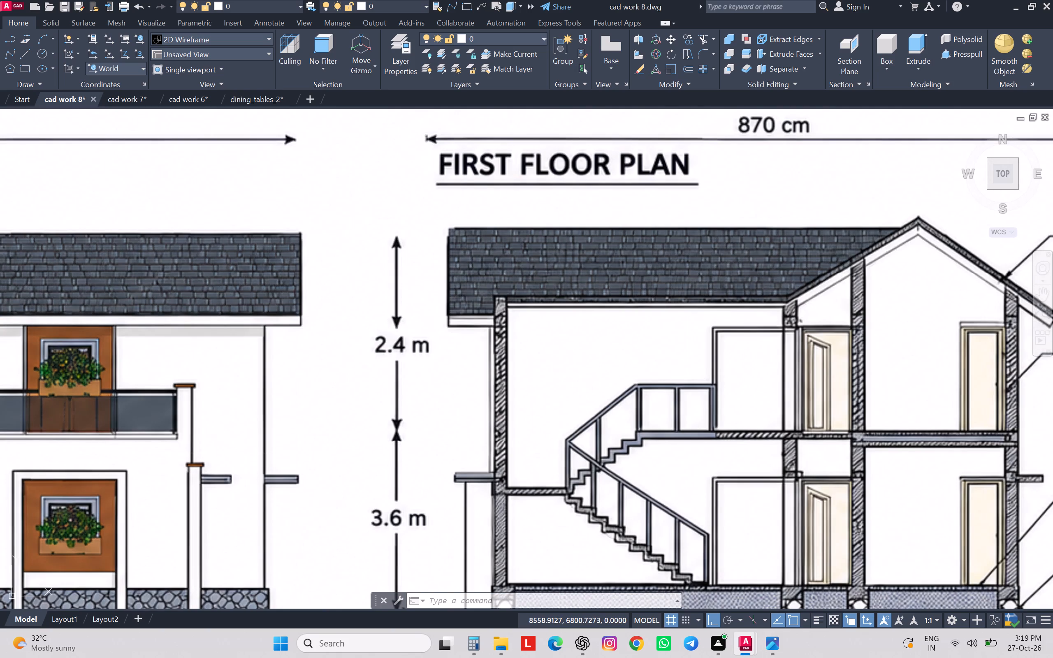
scroll(232, 453, "down", 2)
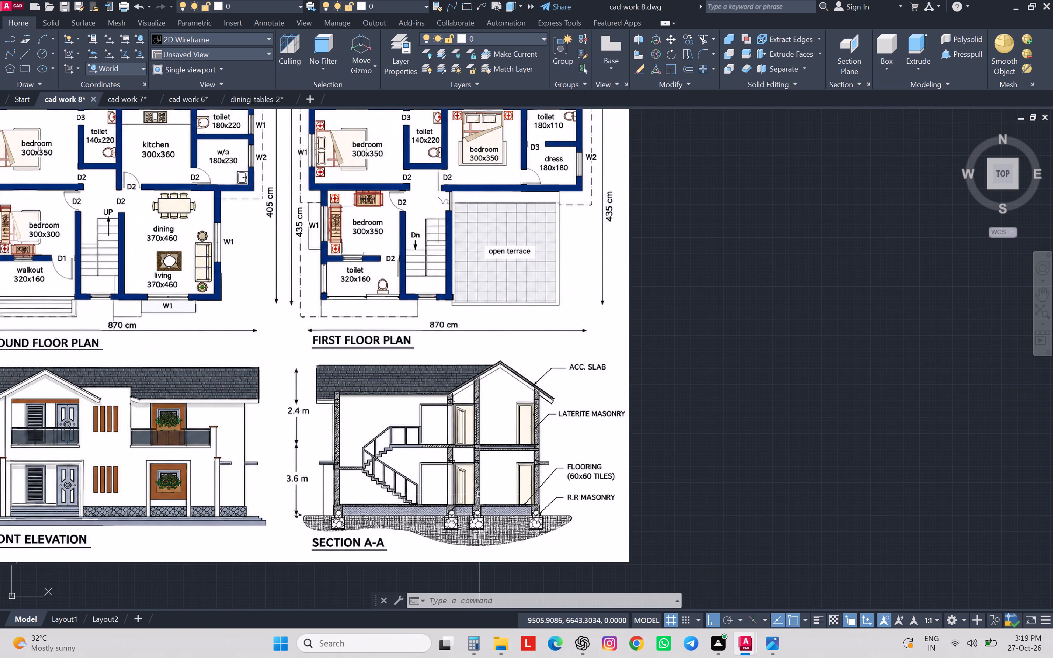
scroll(520, 492, "up", 2)
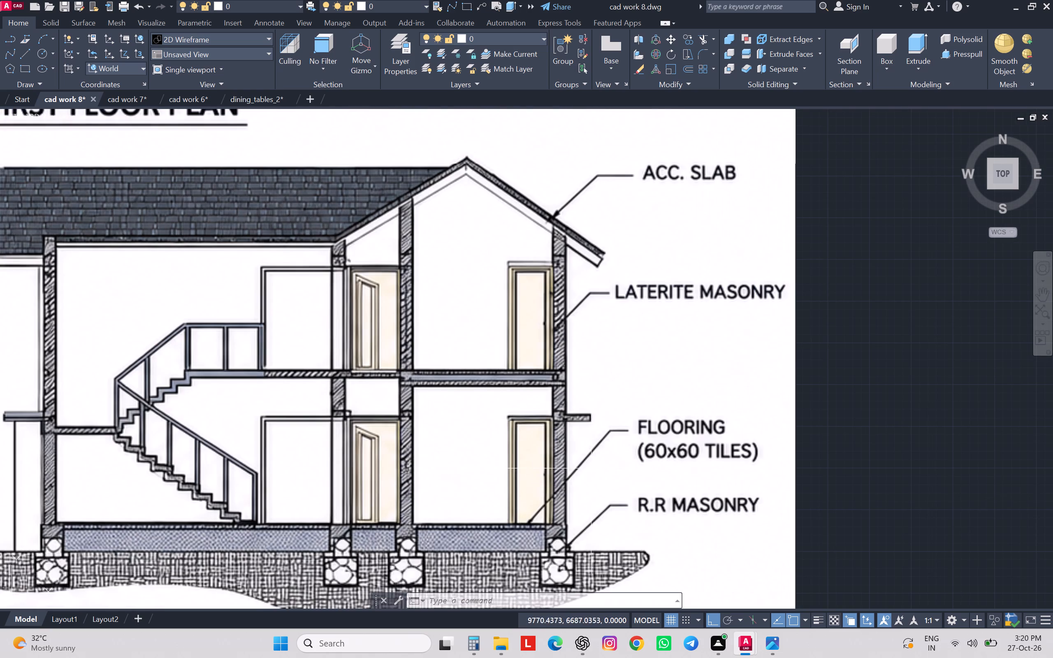
scroll(595, 463, "down", 3)
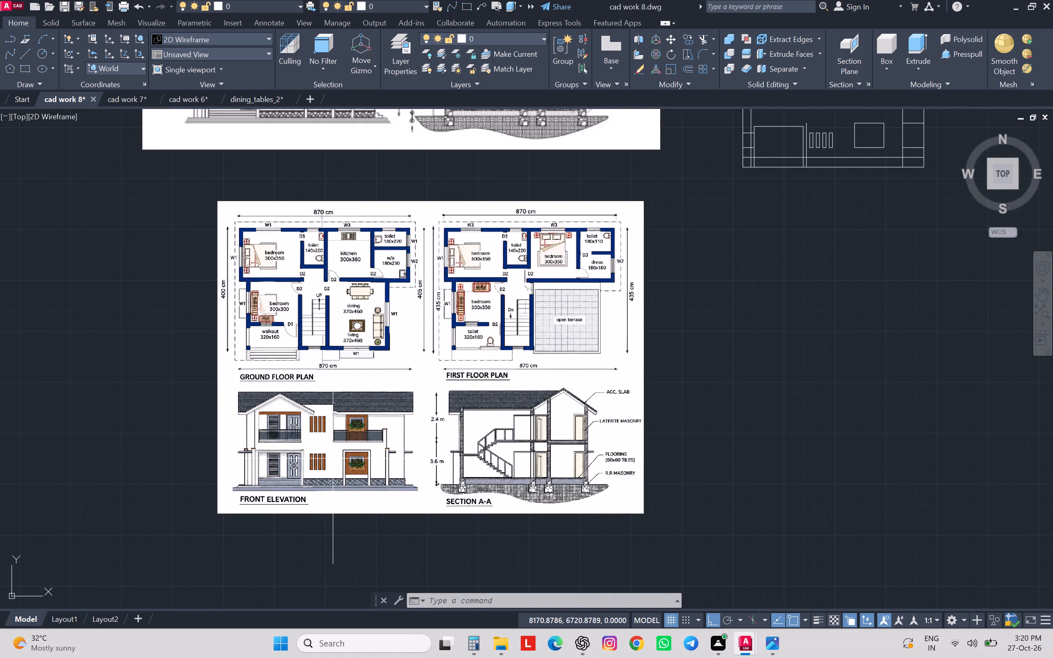
scroll(320, 463, "up", 3)
scroll(320, 463, "down", 1)
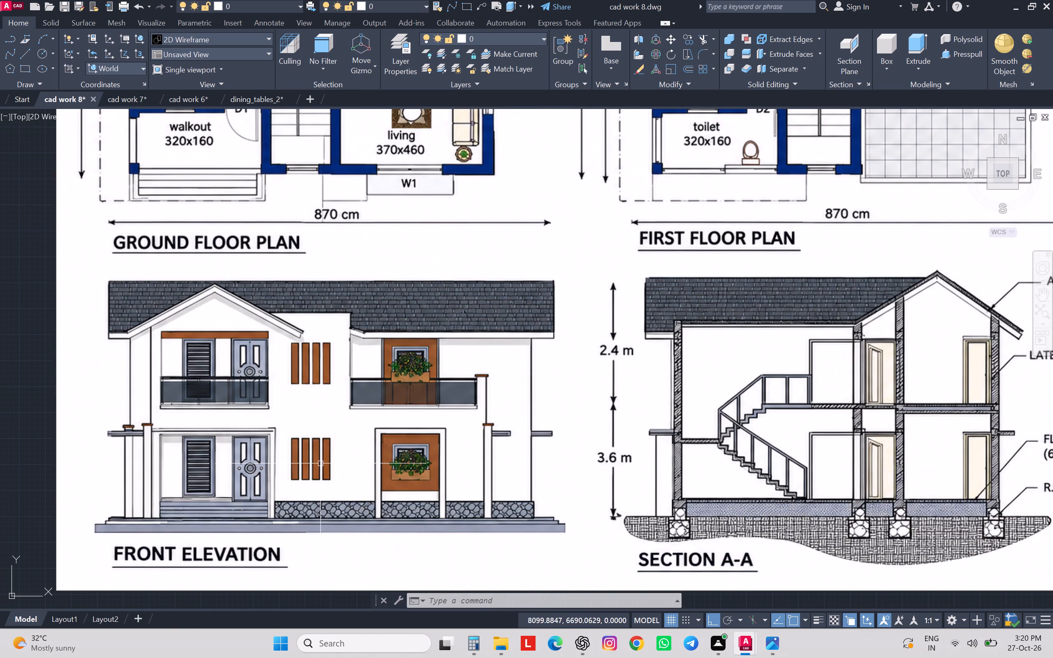
scroll(414, 436, "down", 1)
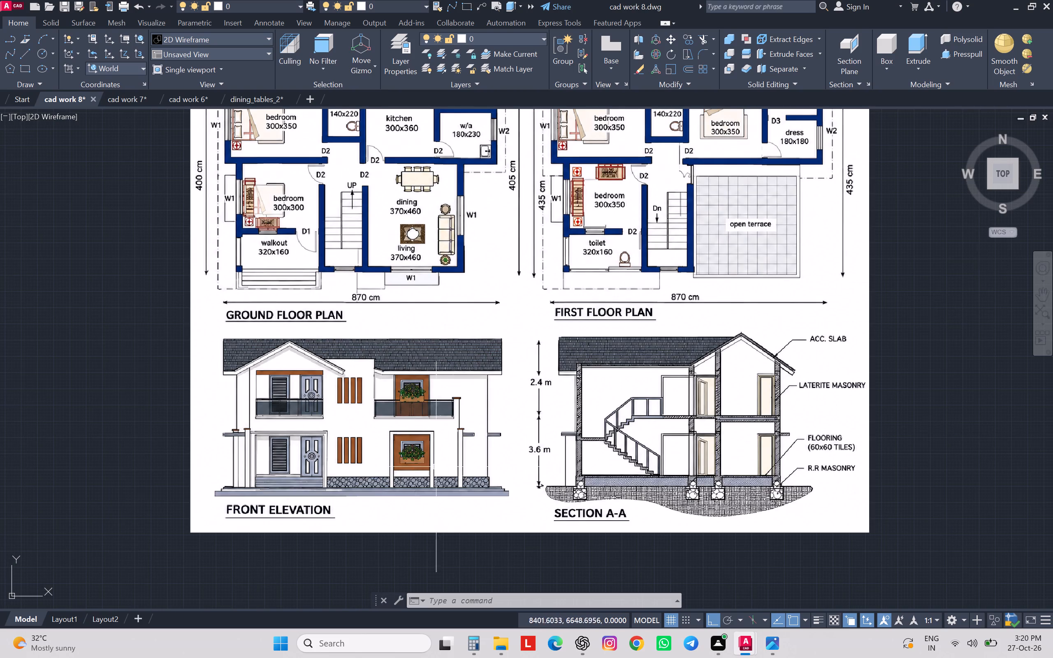
middle_click_drag(461, 497, 378, 475)
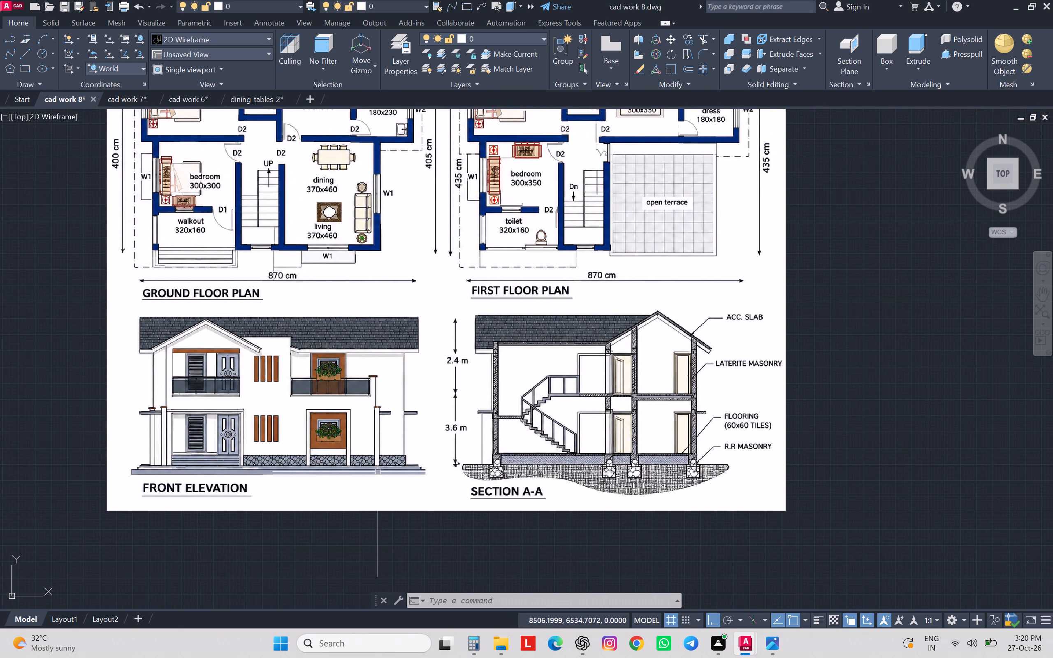
scroll(378, 472, "down", 1)
scroll(480, 468, "down", 3)
scroll(569, 364, "up", 3)
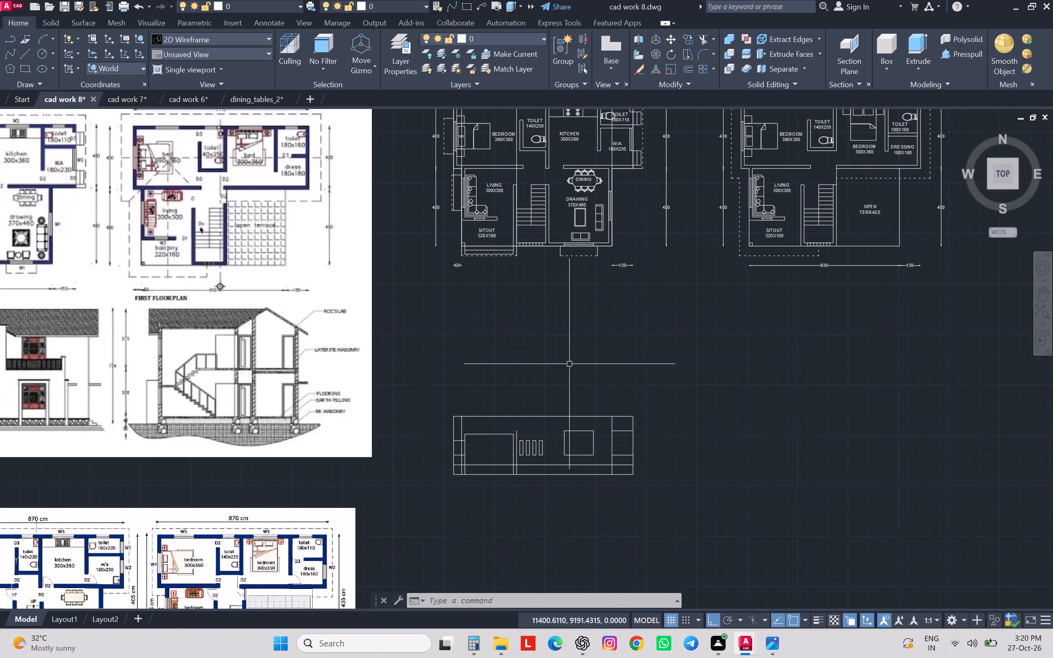
scroll(547, 456, "up", 2)
scroll(547, 455, "down", 3)
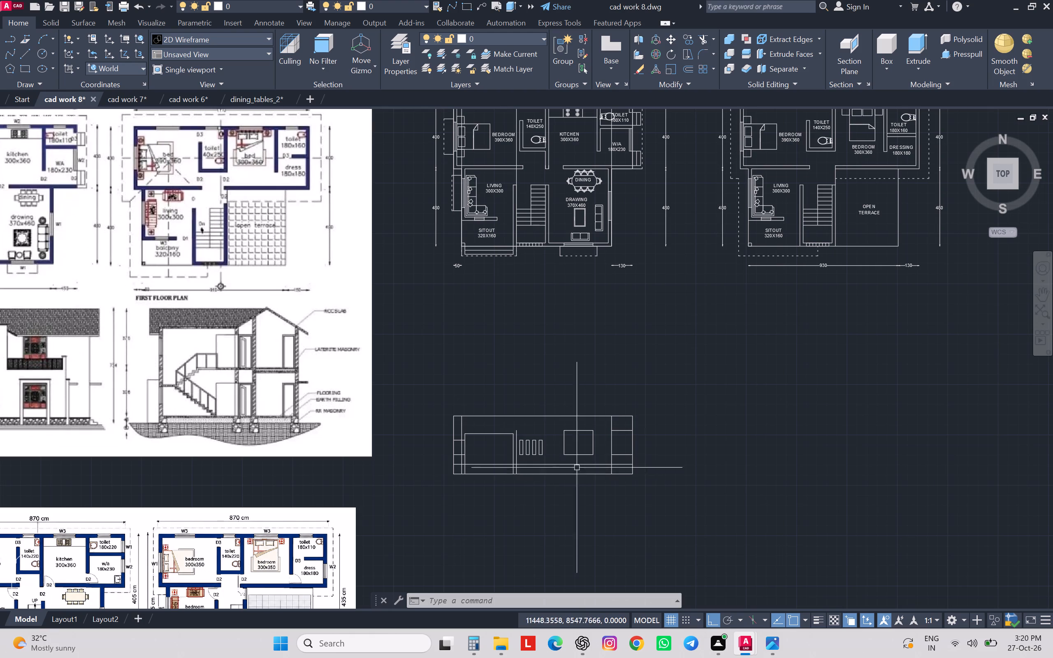
middle_click_drag(618, 452, 690, 322)
scroll(690, 322, "down", 1)
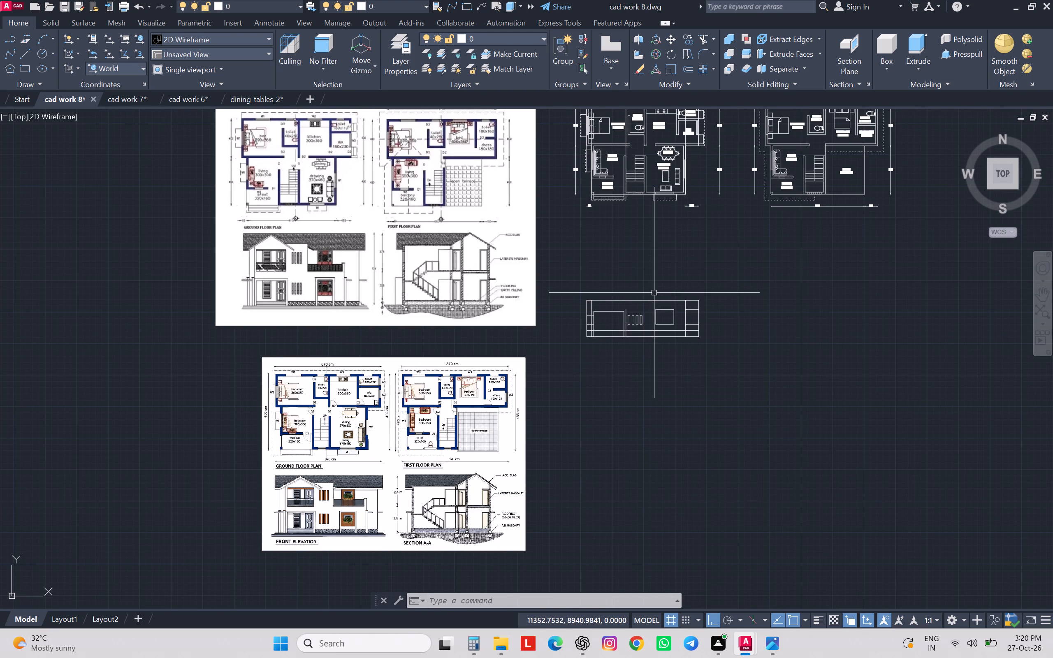
middle_click_drag(667, 336, 649, 344)
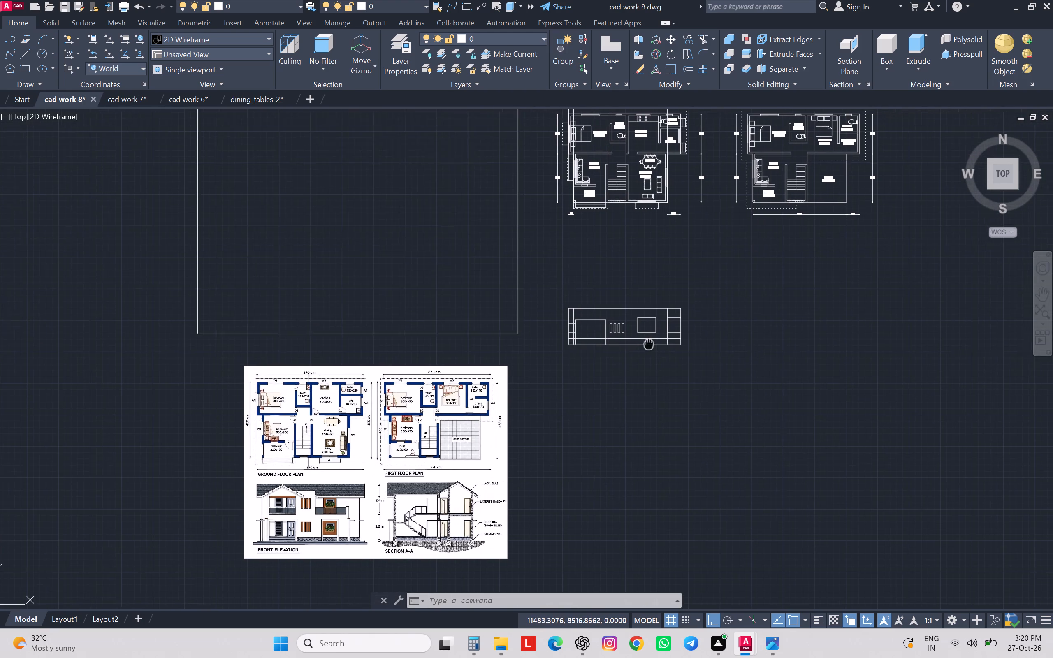
middle_click_drag(649, 344, 648, 343)
scroll(648, 336, "up", 3)
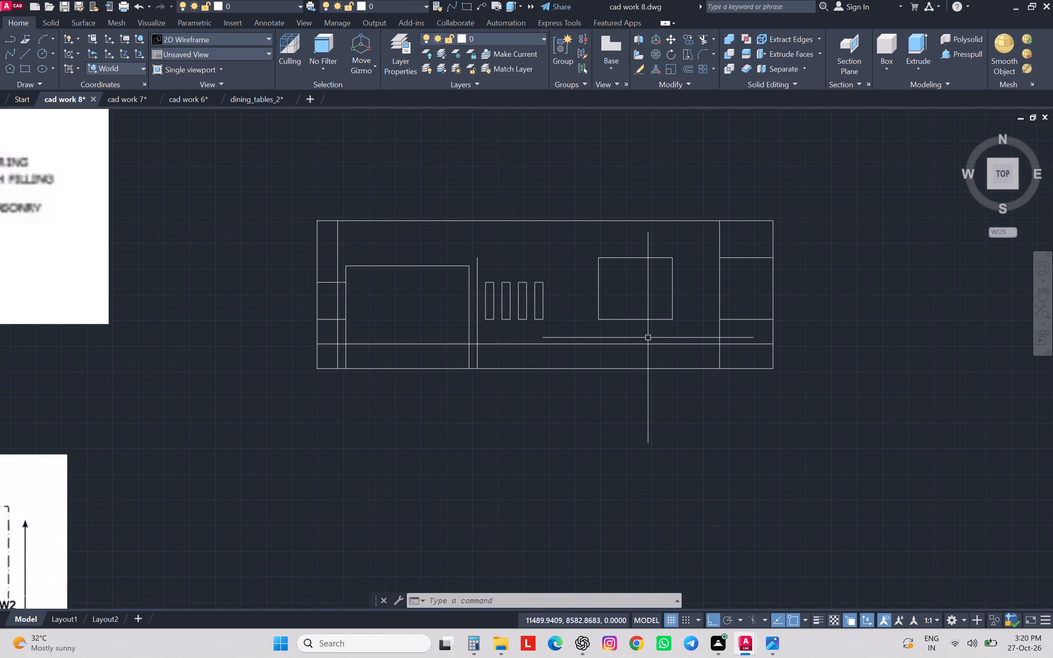
scroll(648, 338, "down", 2)
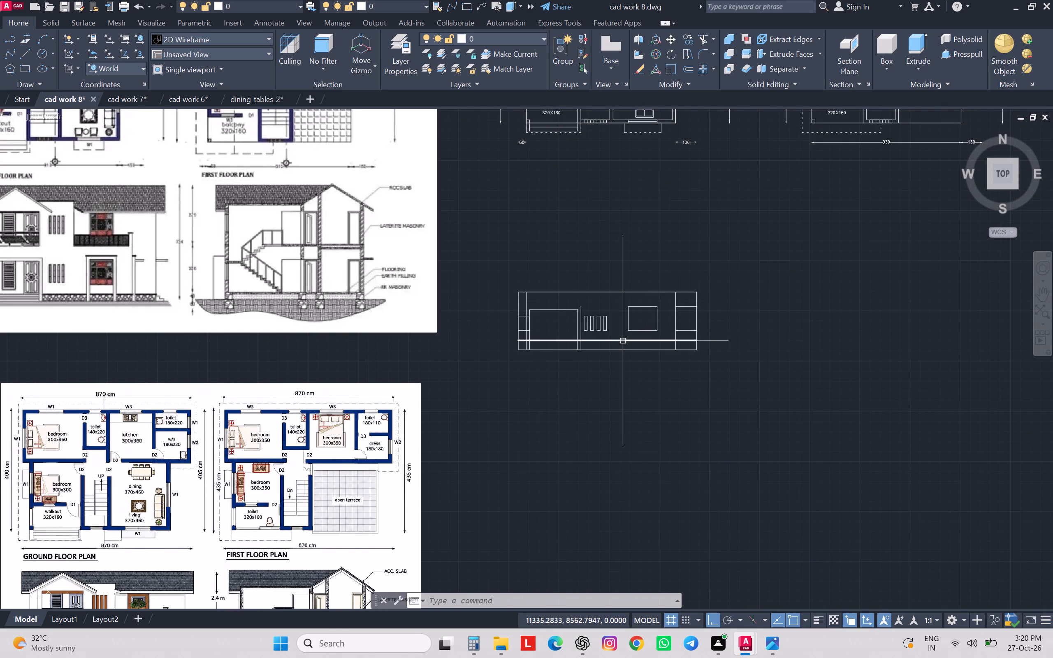
Draw a horizontal line above the sitout opening, from the top of its outer right vertical to the left wall line.
key("l")
key("Return")
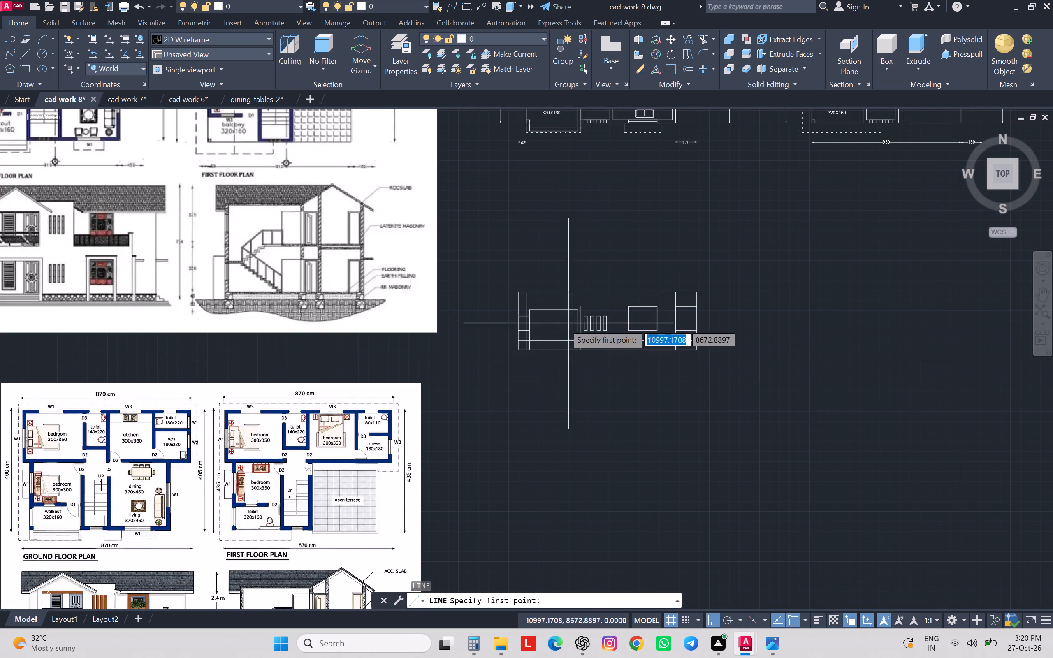
scroll(583, 308, "up", 3)
left_click(576, 304)
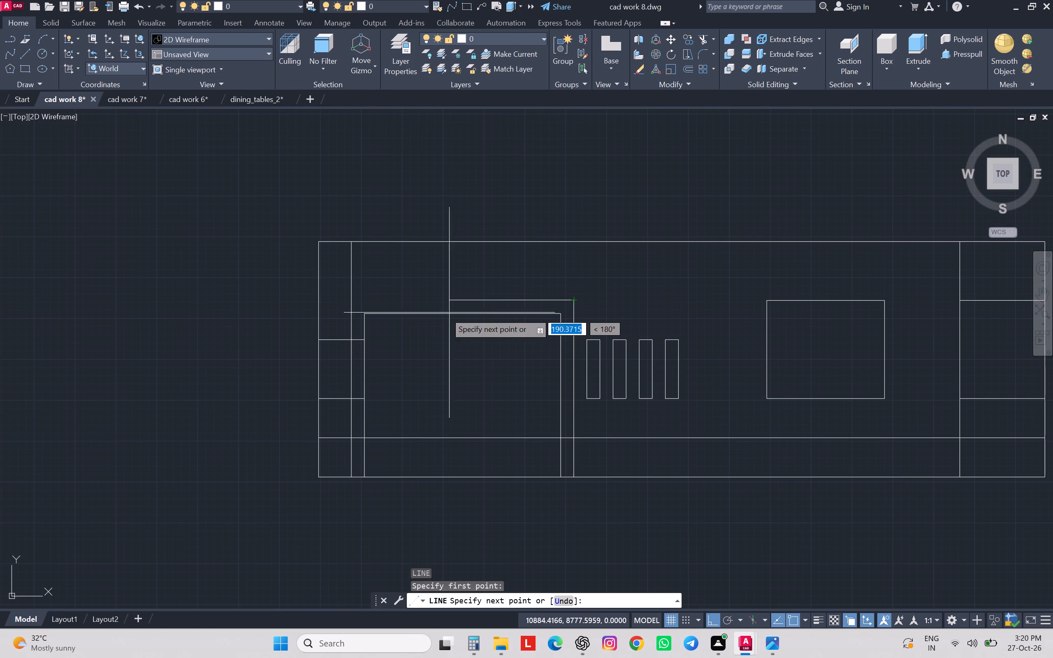
left_click(354, 302)
key("Escape")
key("Escape")
key("Escape")
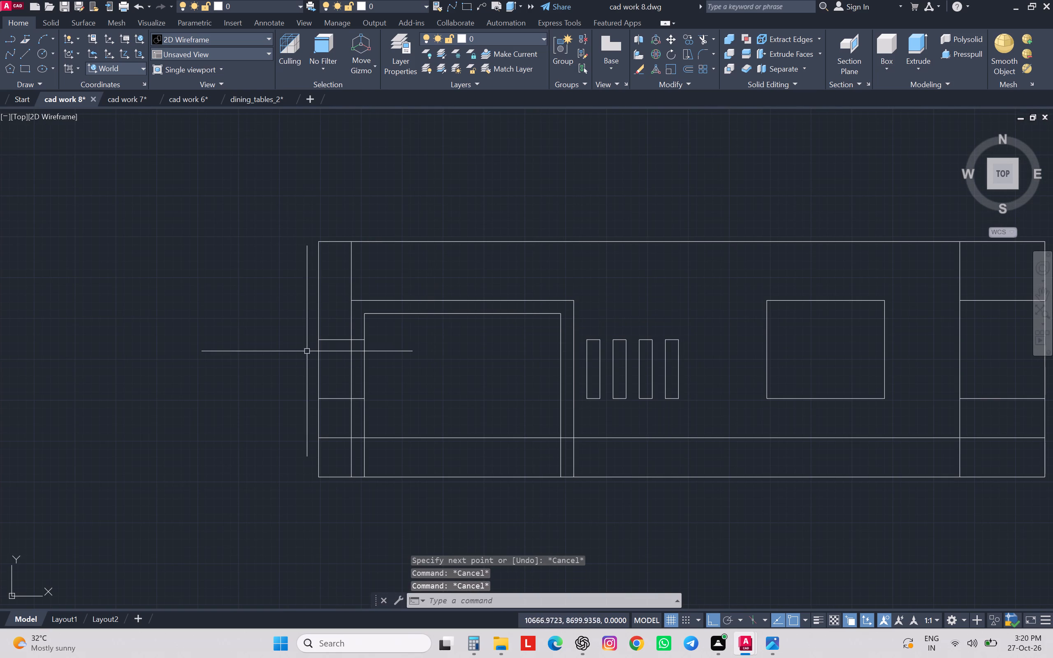
Erase the two short horizontal lines between the elevation's left edge and the sitout opening.
left_click(337, 329)
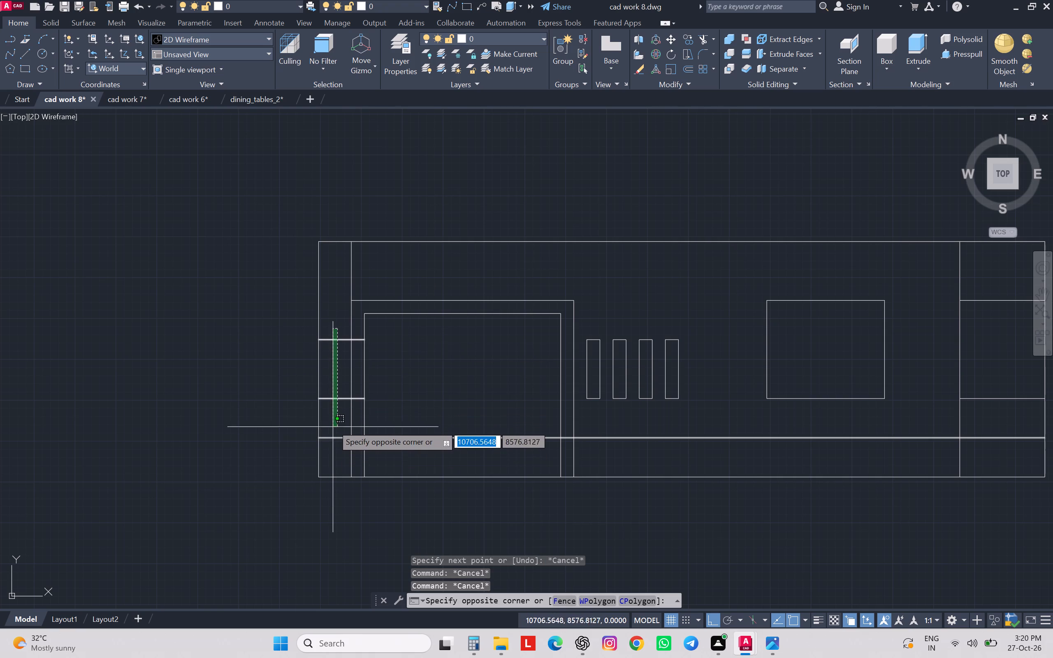
left_click(332, 421)
key("Delete")
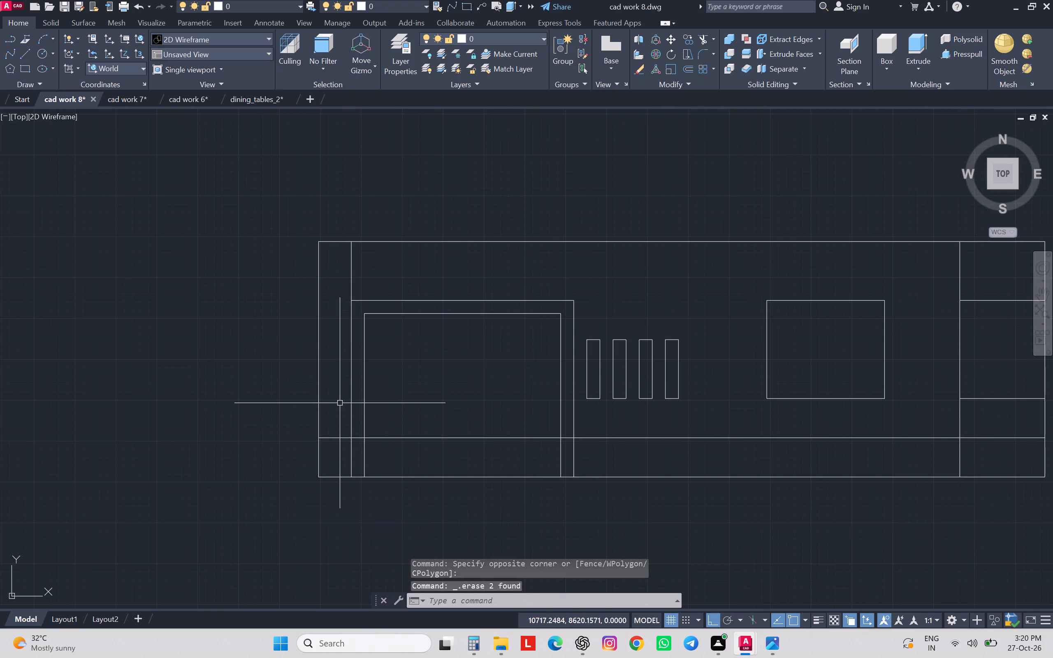
Offset the drawing-room window's top line 20 downward and its left and right sides 20 outward.
scroll(340, 403, "down", 1)
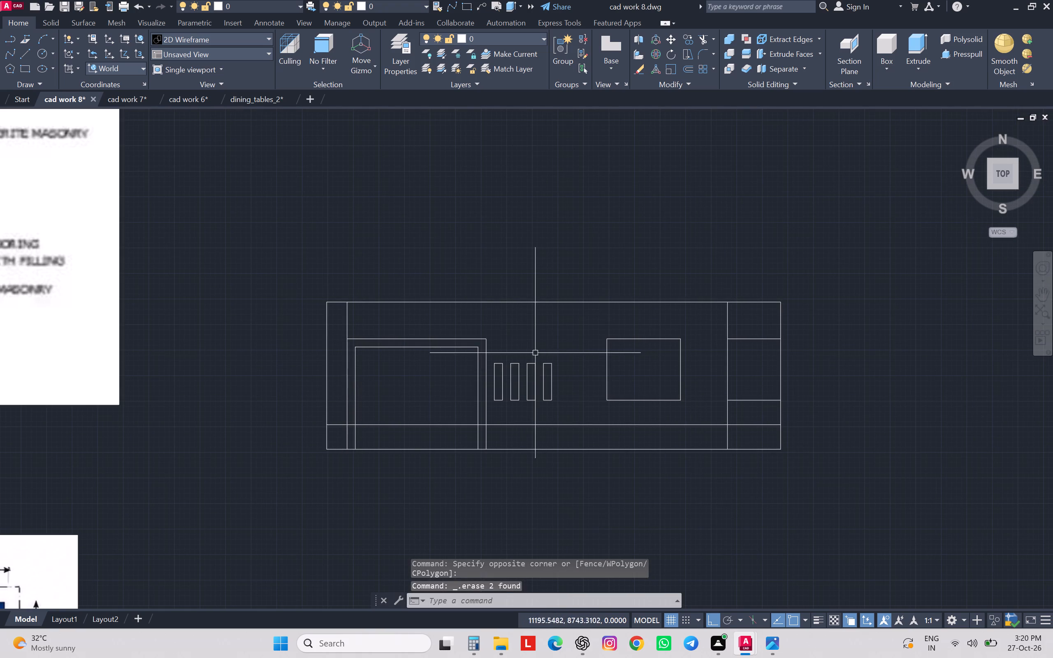
scroll(603, 337, "down", 3)
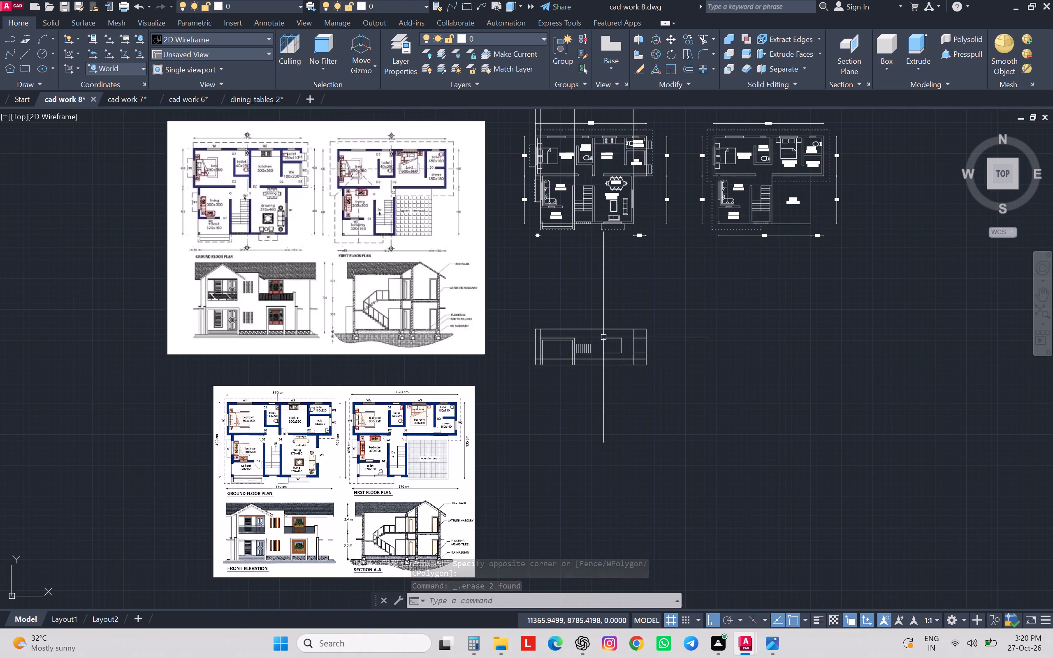
scroll(608, 339, "up", 3)
left_click(606, 329)
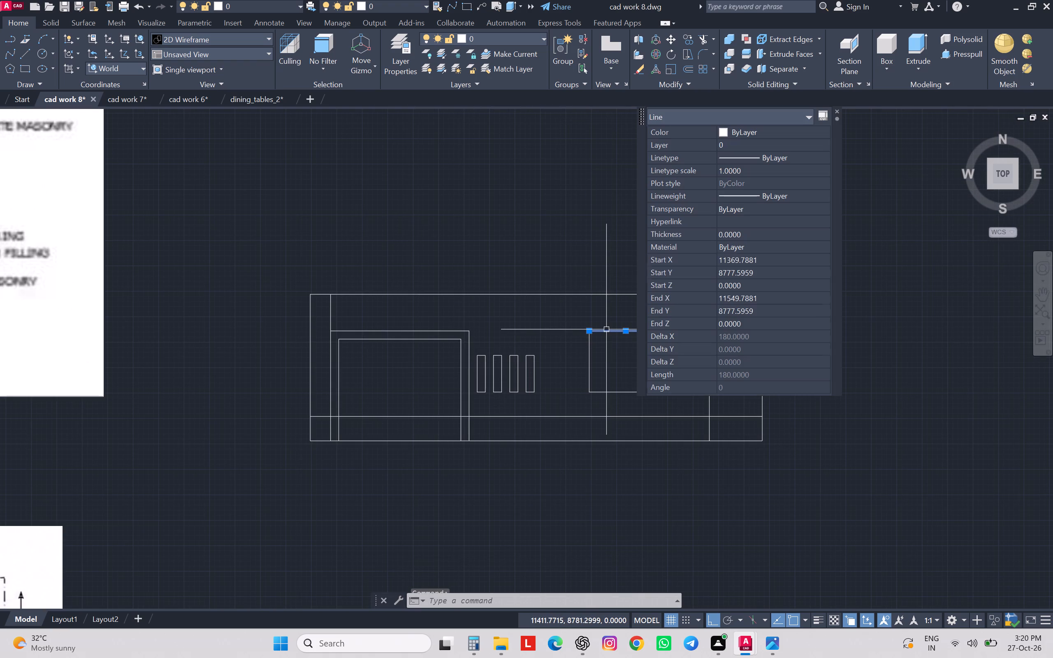
key("o")
key("Return")
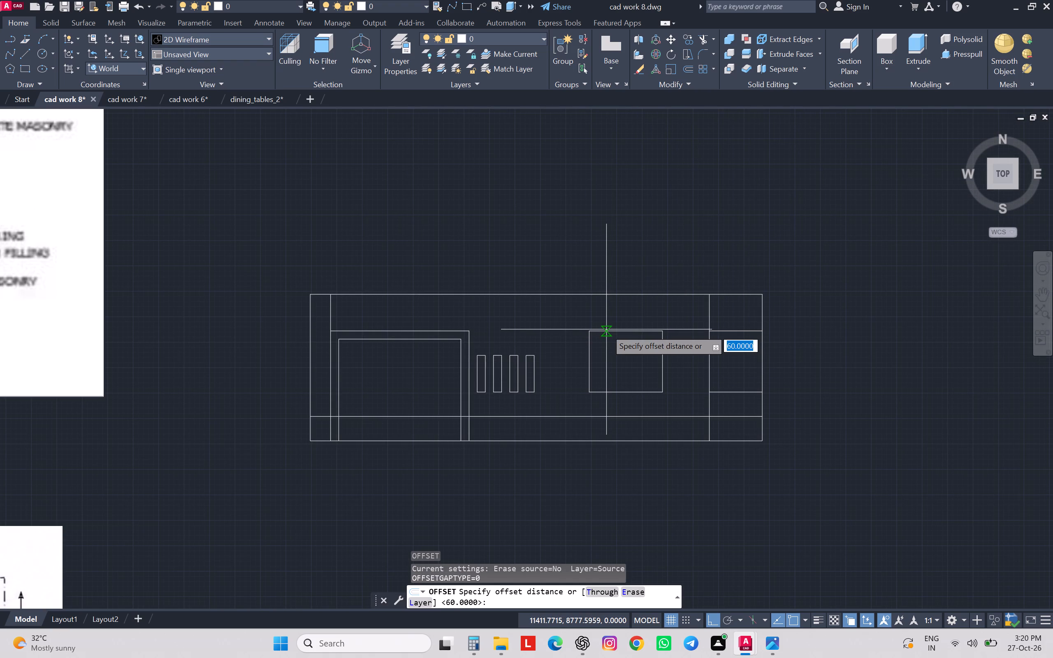
type("20")
key("Return")
left_click(624, 374)
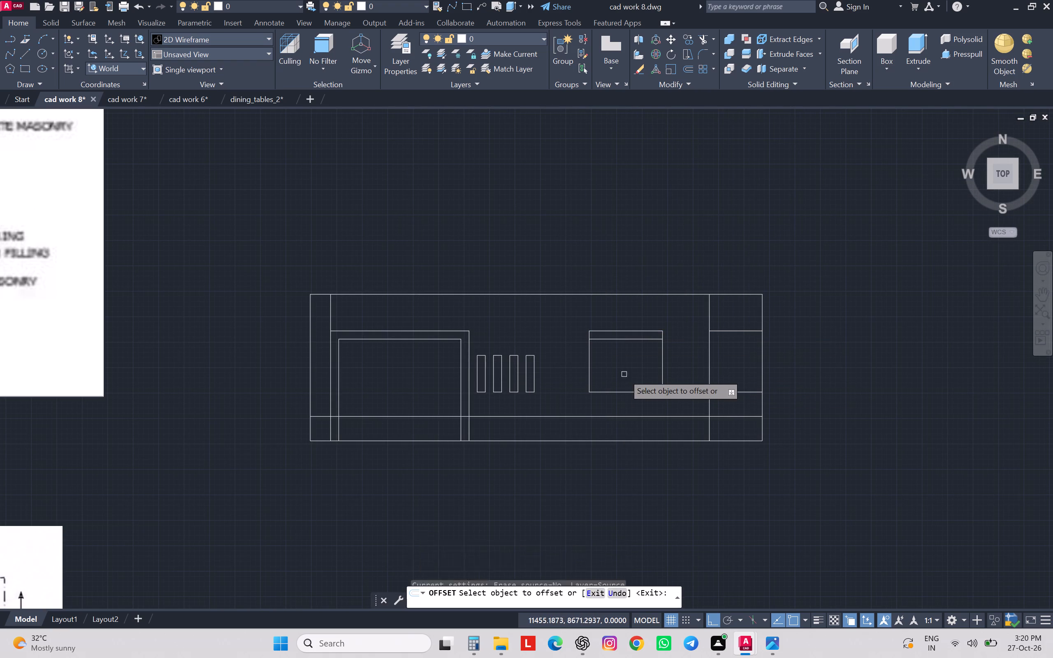
left_click(664, 364)
left_click(682, 366)
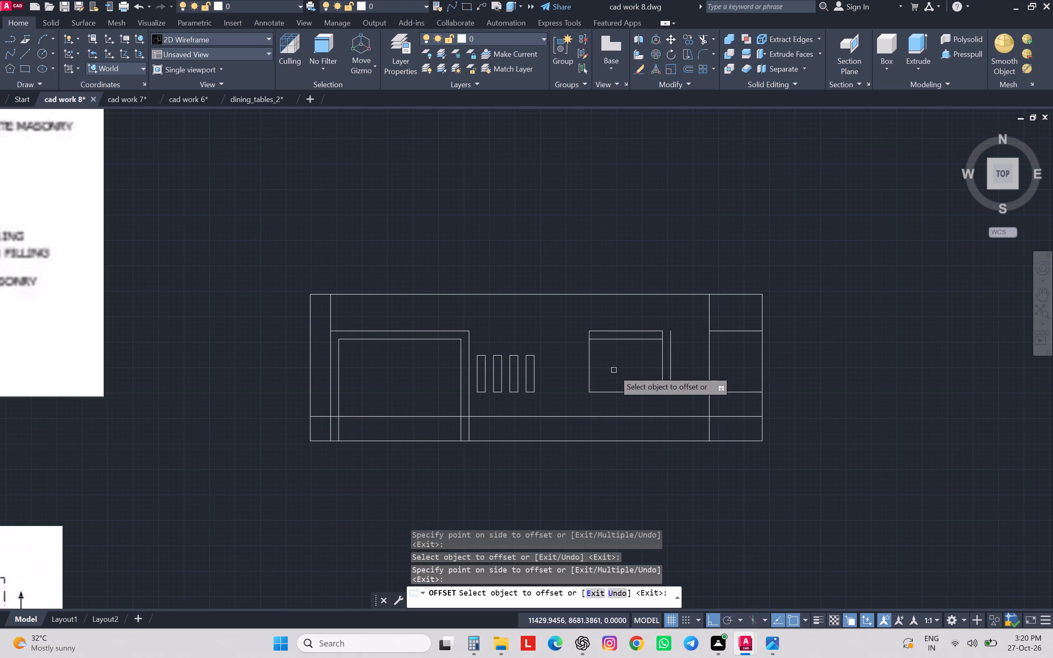
left_click(588, 370)
left_click(570, 376)
key("Escape")
key("Escape")
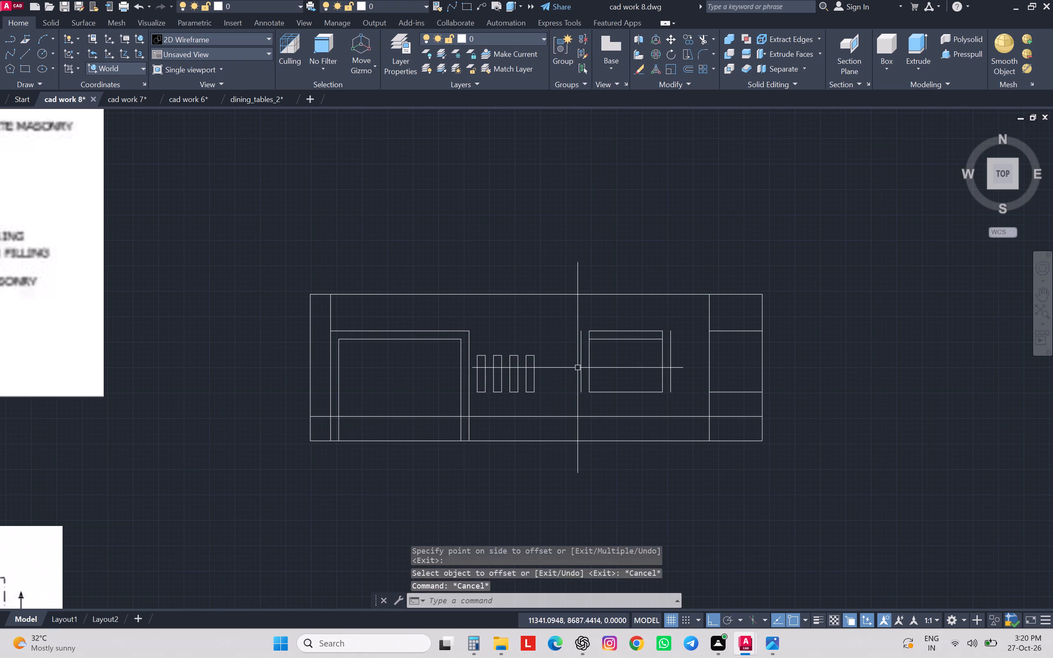
key("Escape")
key("Escape")
Extend the inner and outer side lines of the drawing-room window surround down to the elevation's base line.
type("ex")
key("space")
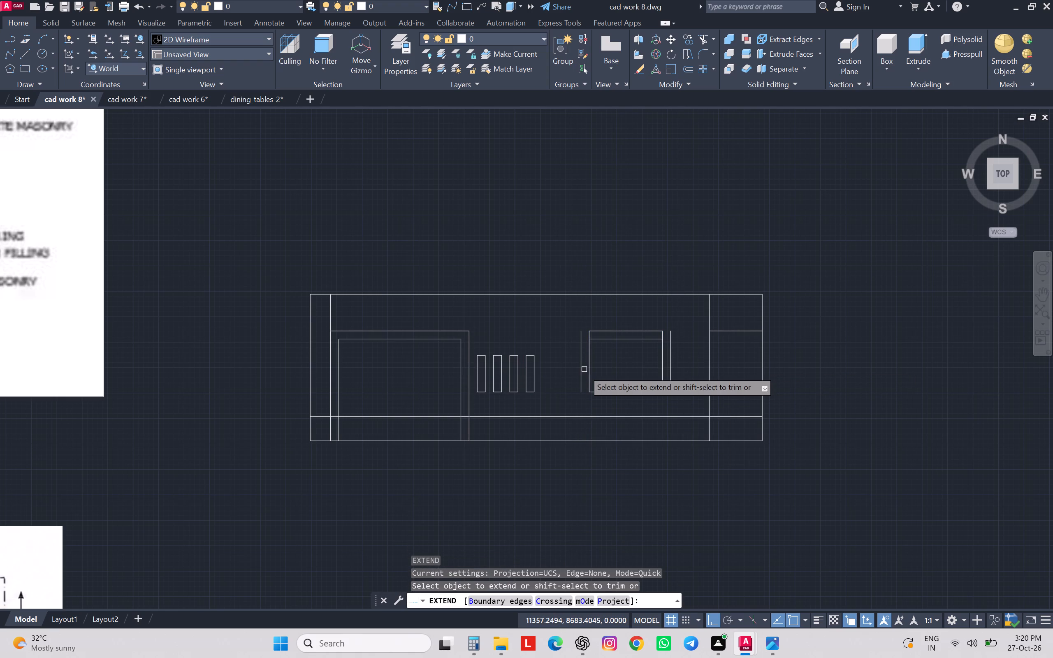
left_click(579, 385)
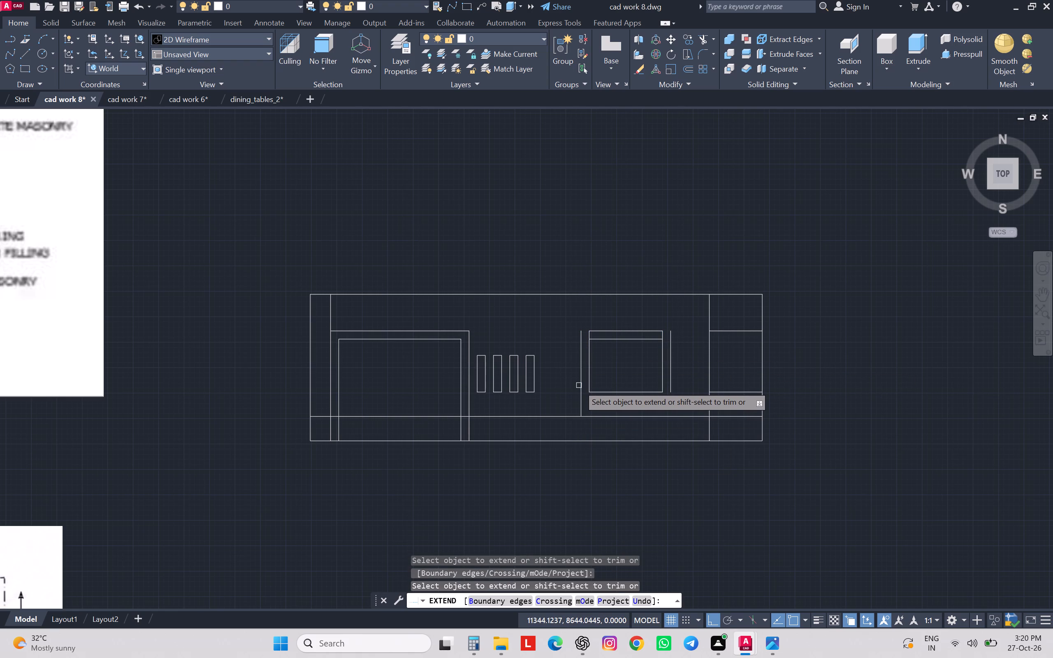
left_click(580, 387)
left_click(589, 385)
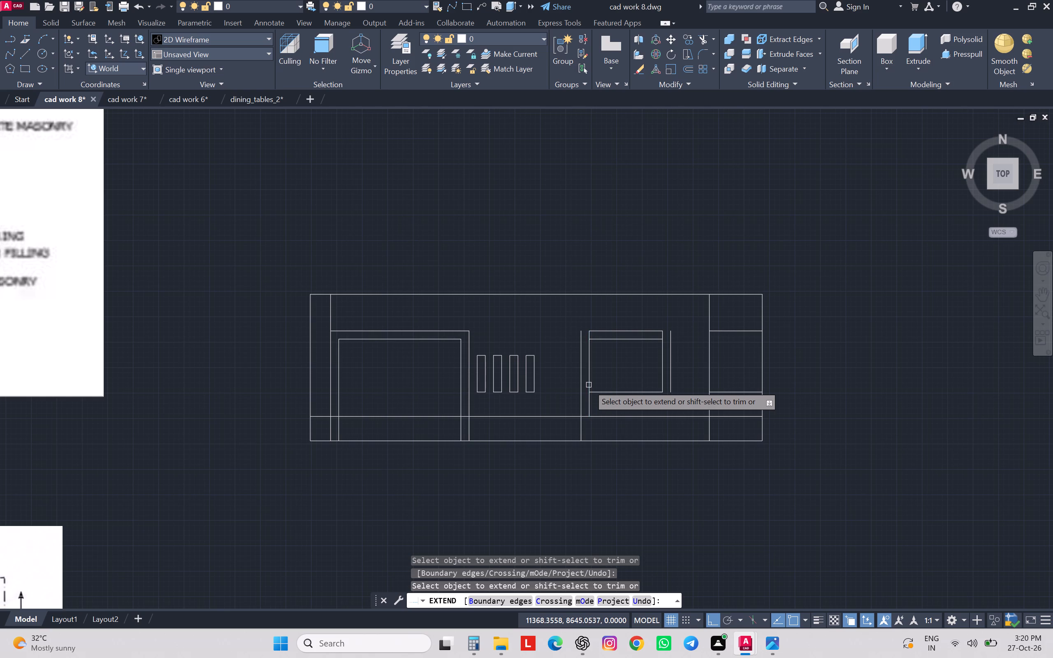
left_click(589, 392)
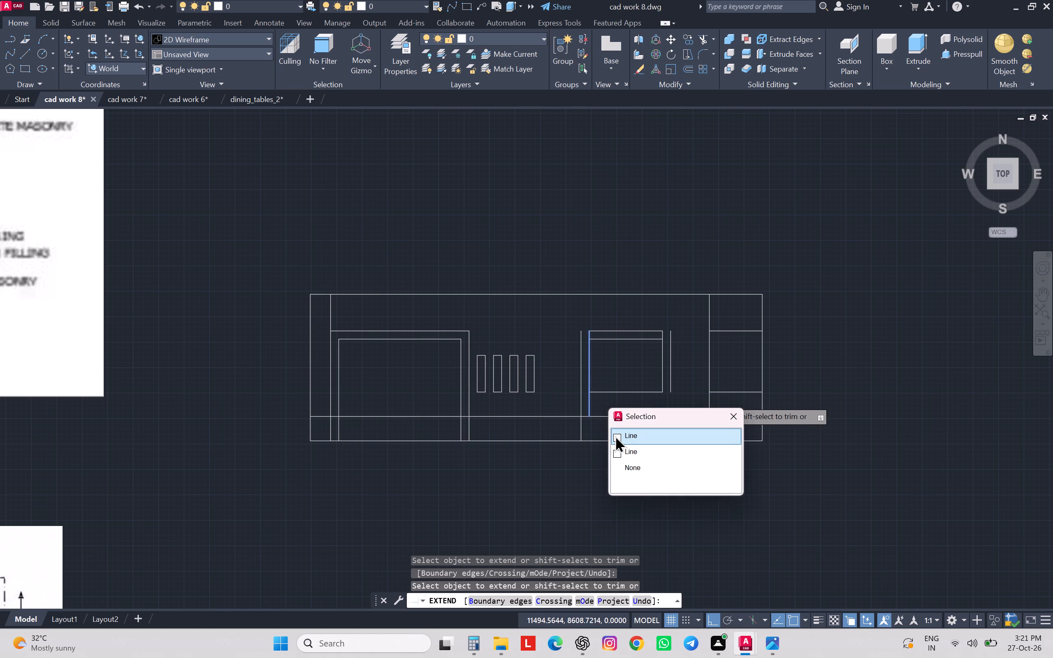
left_click(615, 436)
left_click(663, 375)
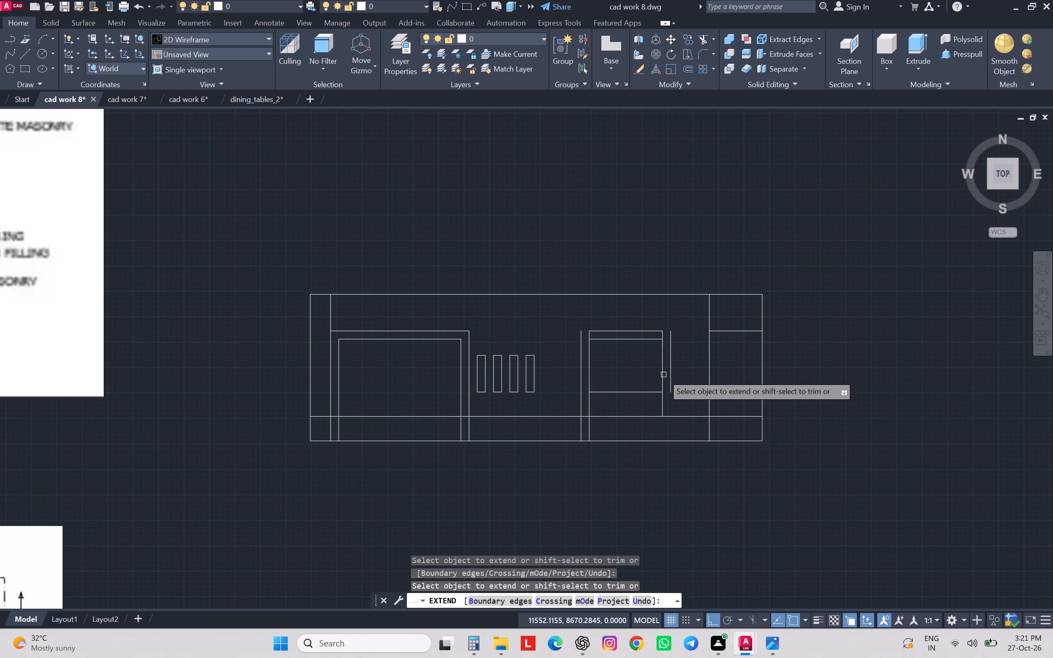
left_click(662, 378)
left_click(670, 379)
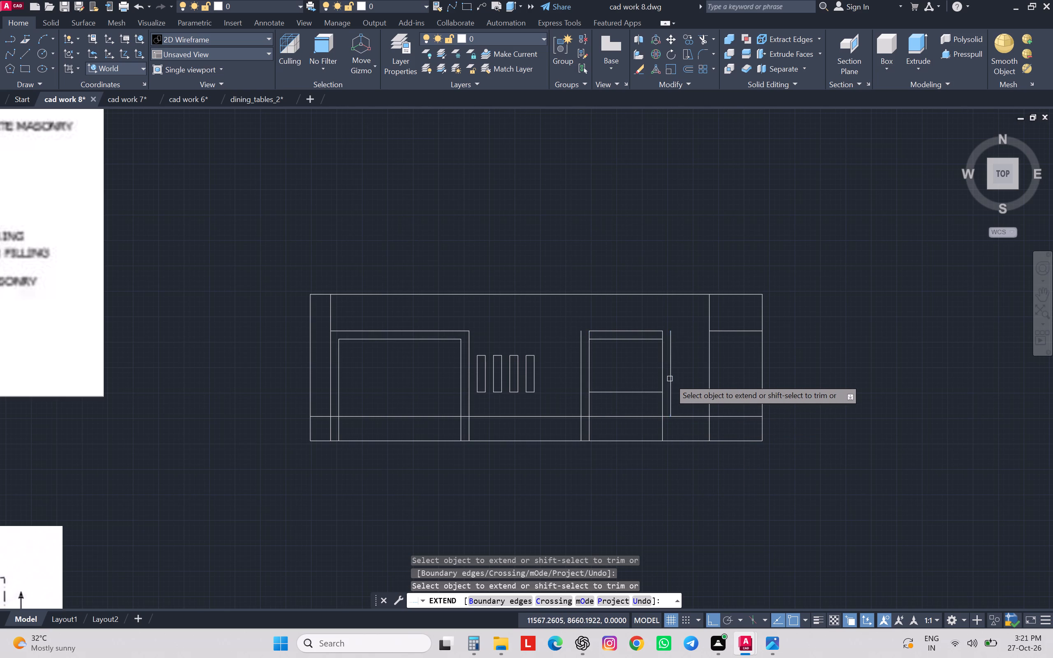
left_click(670, 385)
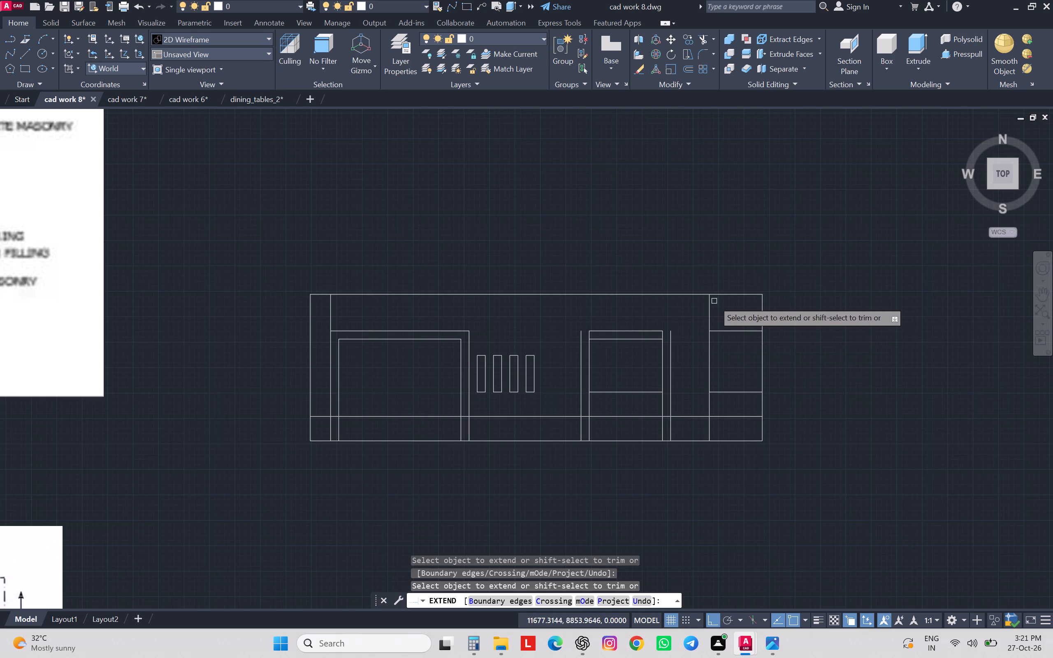
Close the window surround's top corners: extend its top line to both outer verticals and cut the inner verticals at the lower top line.
left_click(649, 333)
left_click(614, 332)
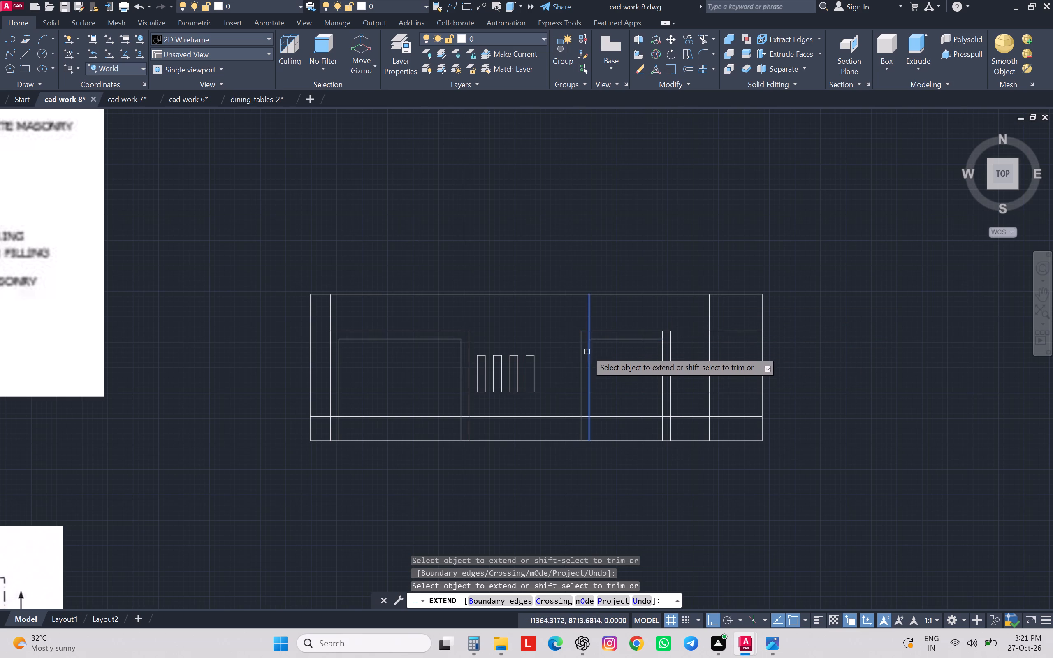
left_click(589, 335, "shift")
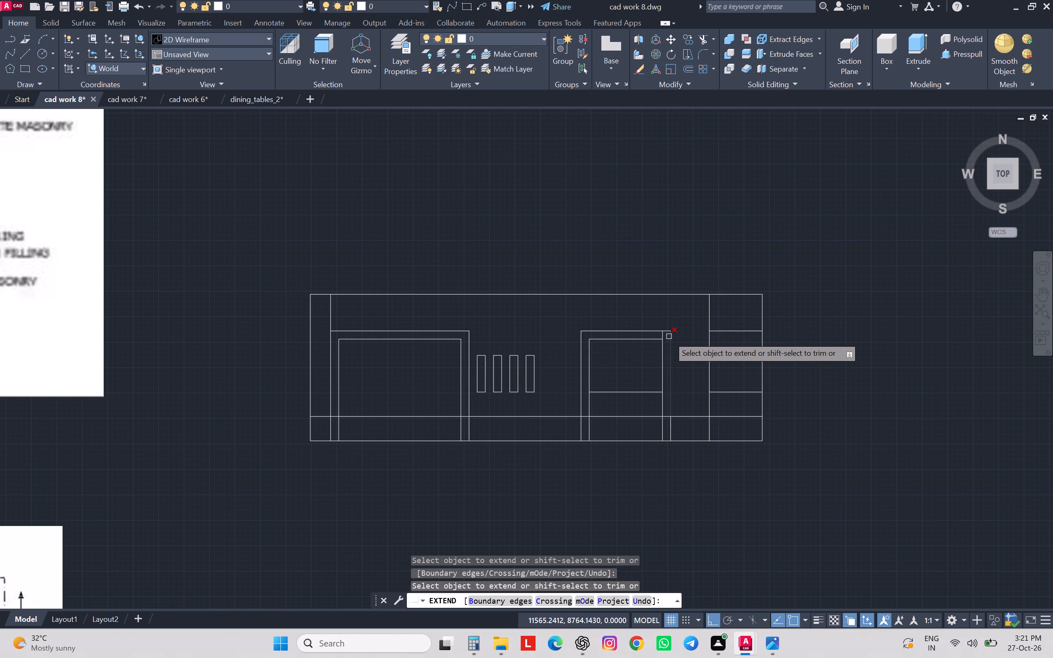
scroll(669, 336, "up", 2, "shift")
left_click(654, 331, "shift")
left_click(636, 334, "shift")
scroll(647, 276, "down", 1)
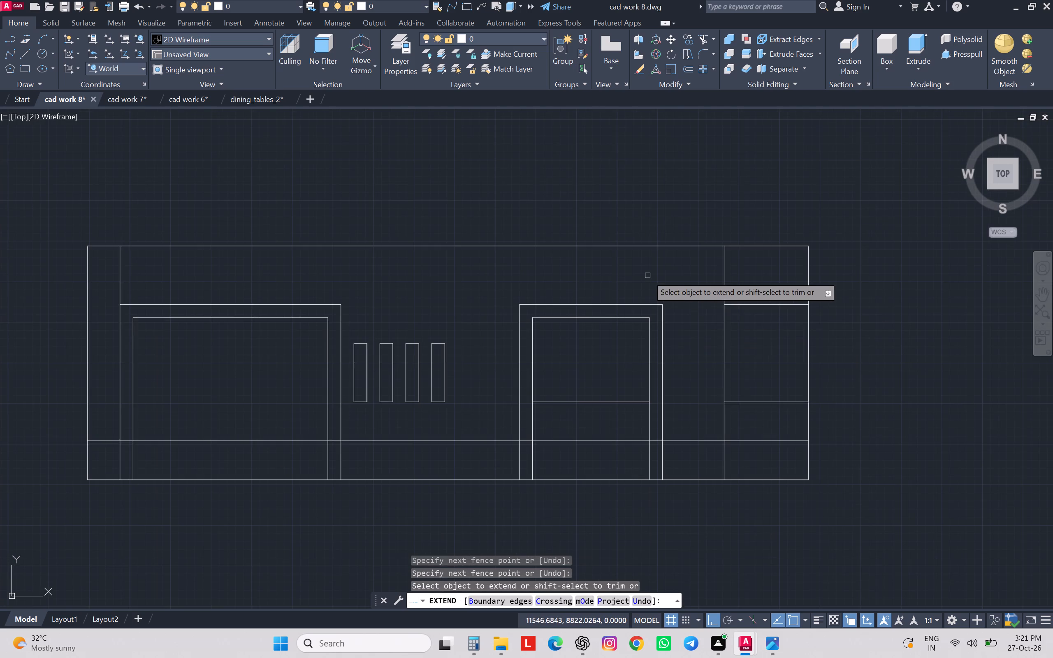
Trim the plinth line between the paired verticals on both sides of the drawing-room window surround.
scroll(660, 332, "down", 1)
scroll(658, 399, "down", 1)
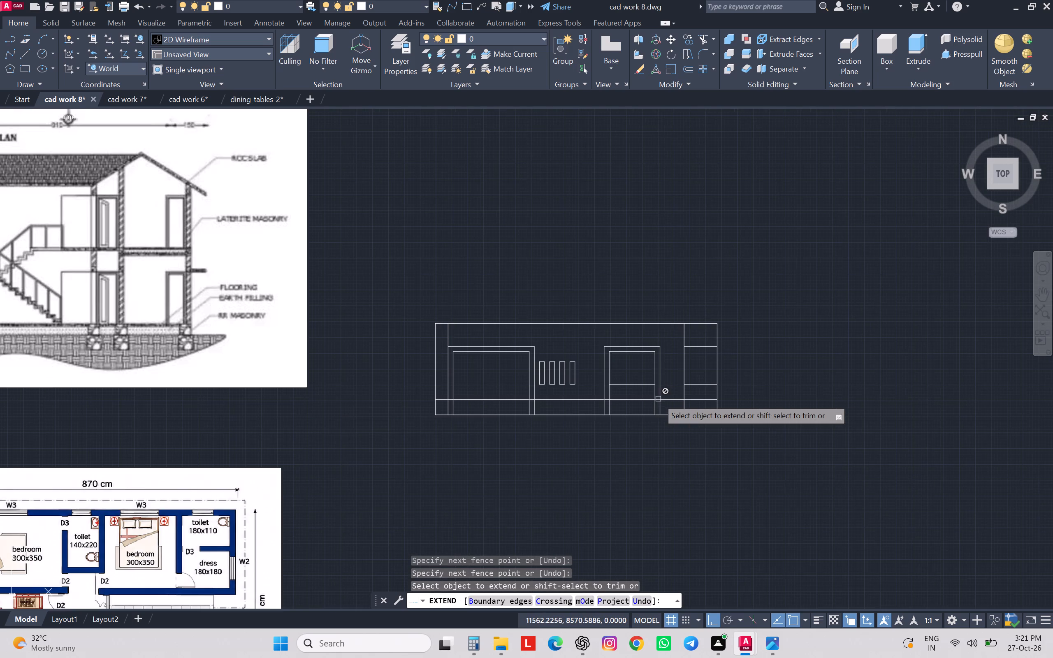
scroll(667, 396, "down", 1)
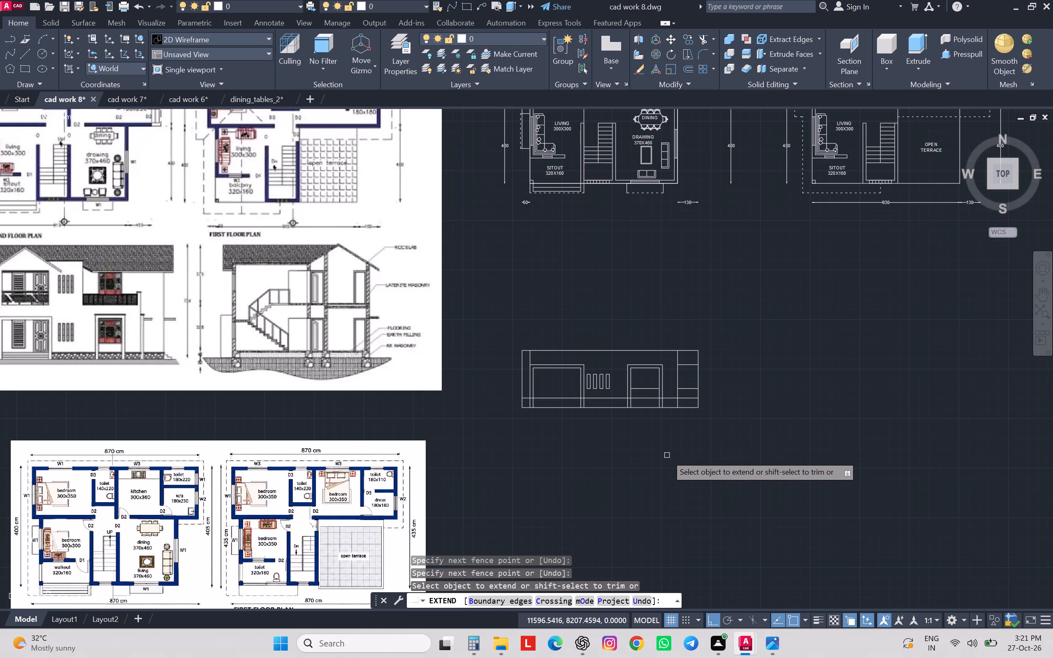
scroll(646, 396, "up", 4)
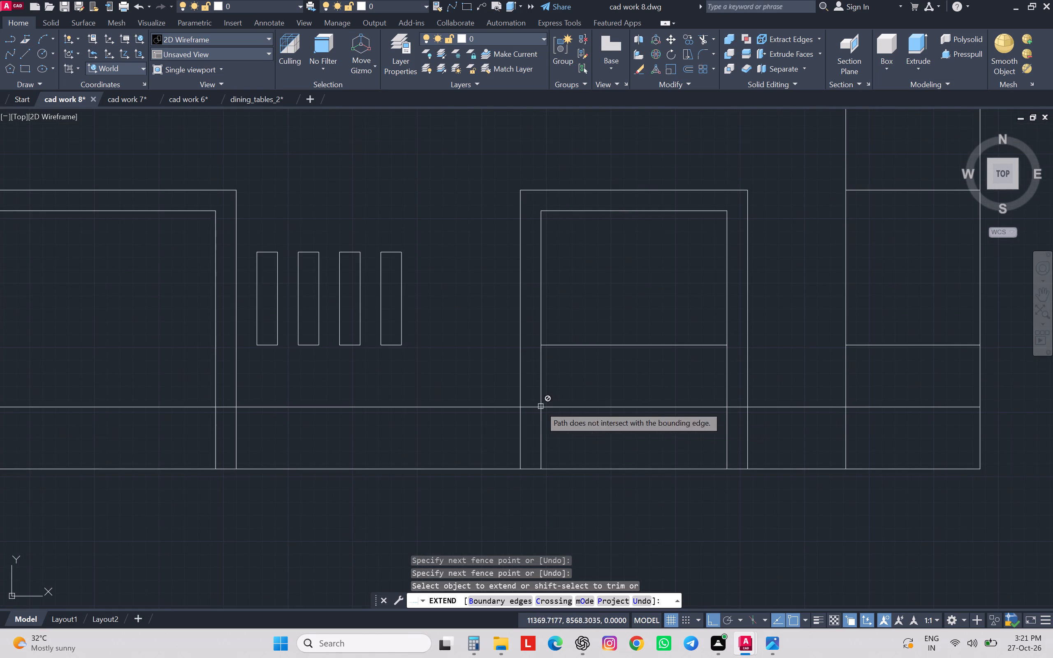
left_click(534, 409, "shift")
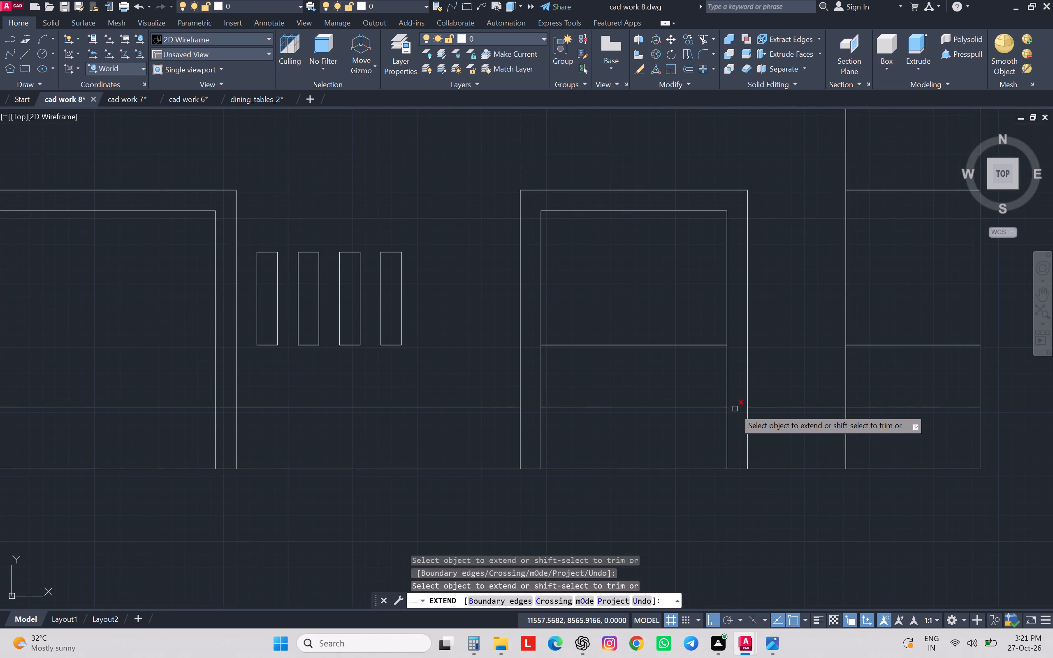
left_click(735, 409, "shift")
Remove the two short horizontal lines between the right wall line and the elevation's right edge.
scroll(736, 406, "down", 3, "shift")
left_click(781, 392)
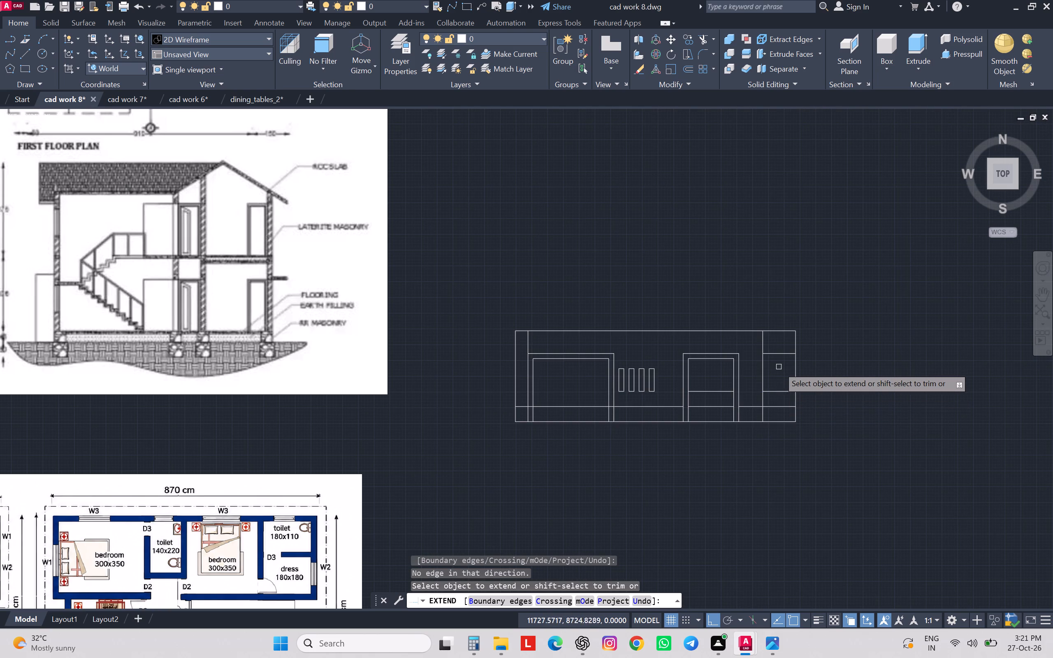
left_click(777, 350, "shift")
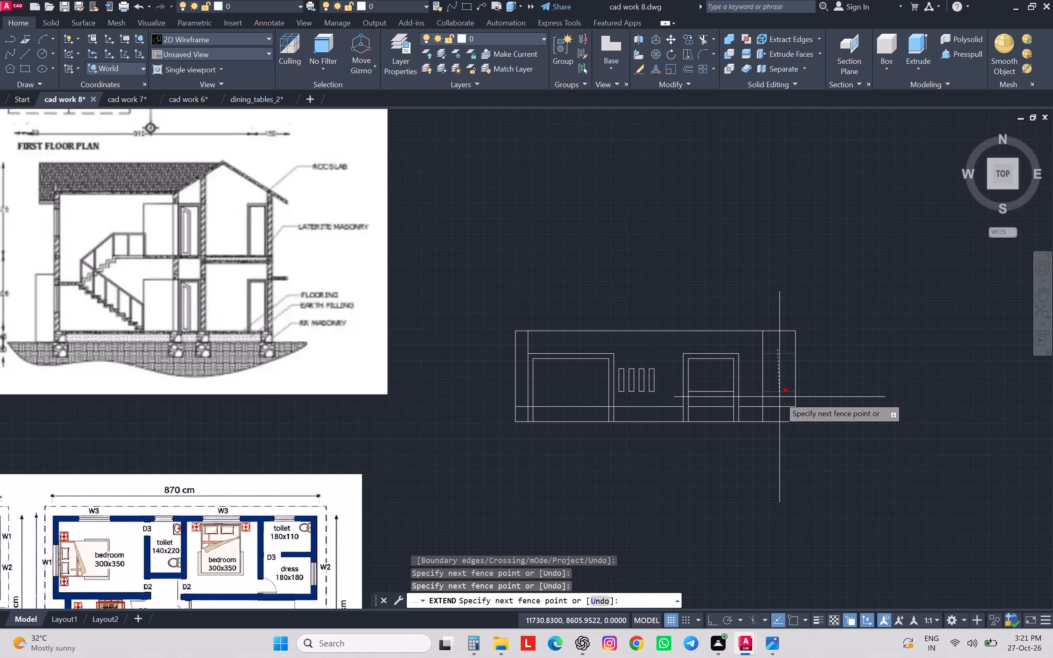
left_click(779, 397, "shift")
scroll(884, 374, "down", 3)
scroll(884, 374, "up", 1)
scroll(884, 373, "down", 1)
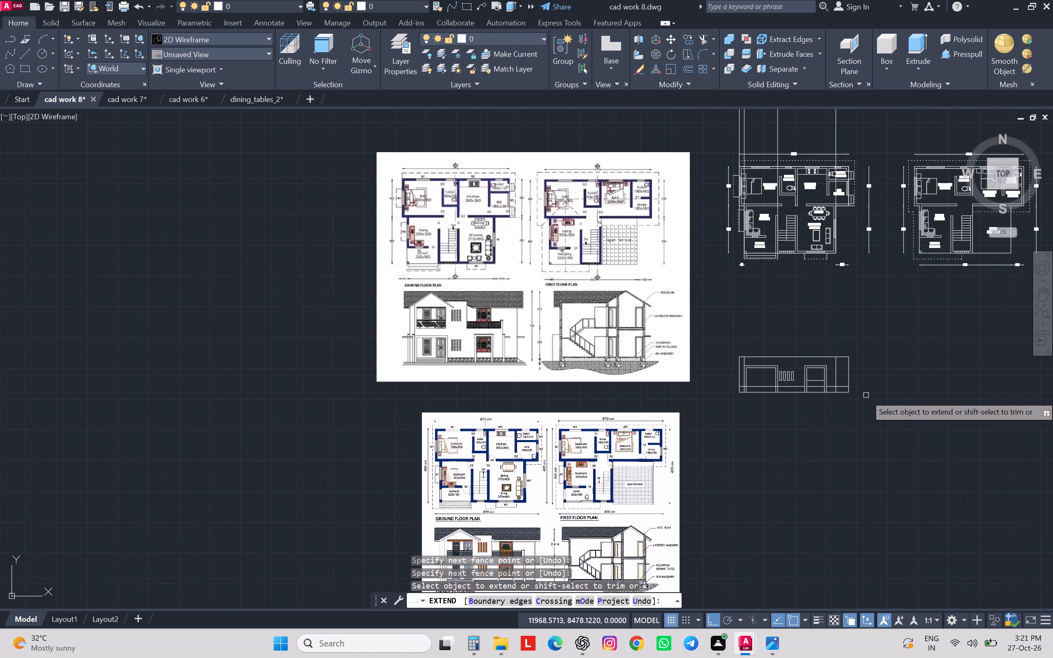
scroll(866, 395, "up", 1)
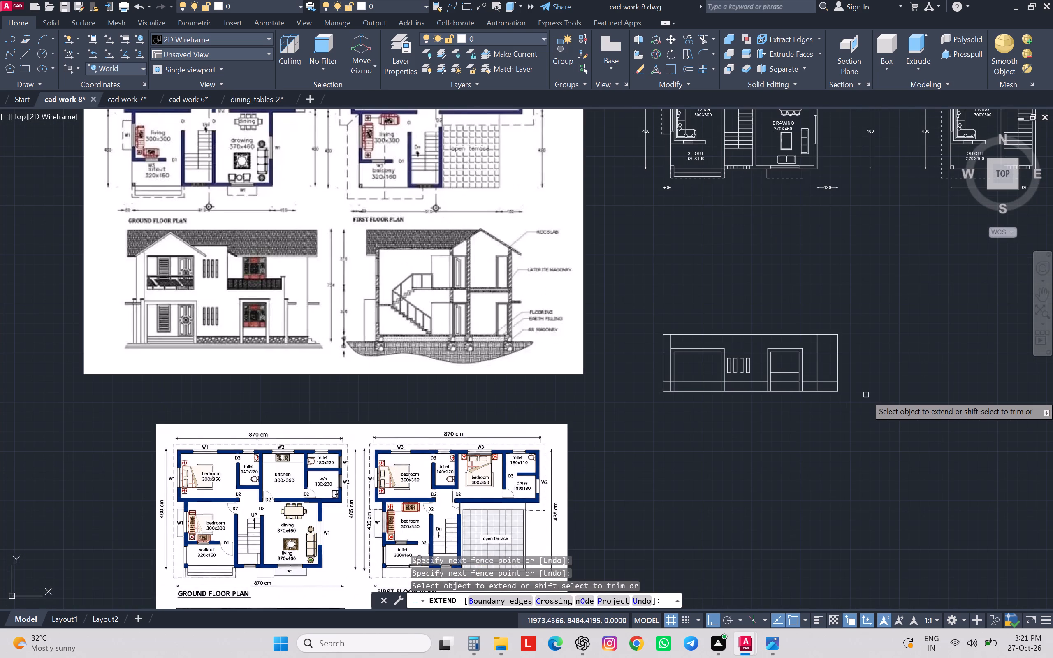
scroll(865, 395, "up", 1)
scroll(864, 396, "down", 1)
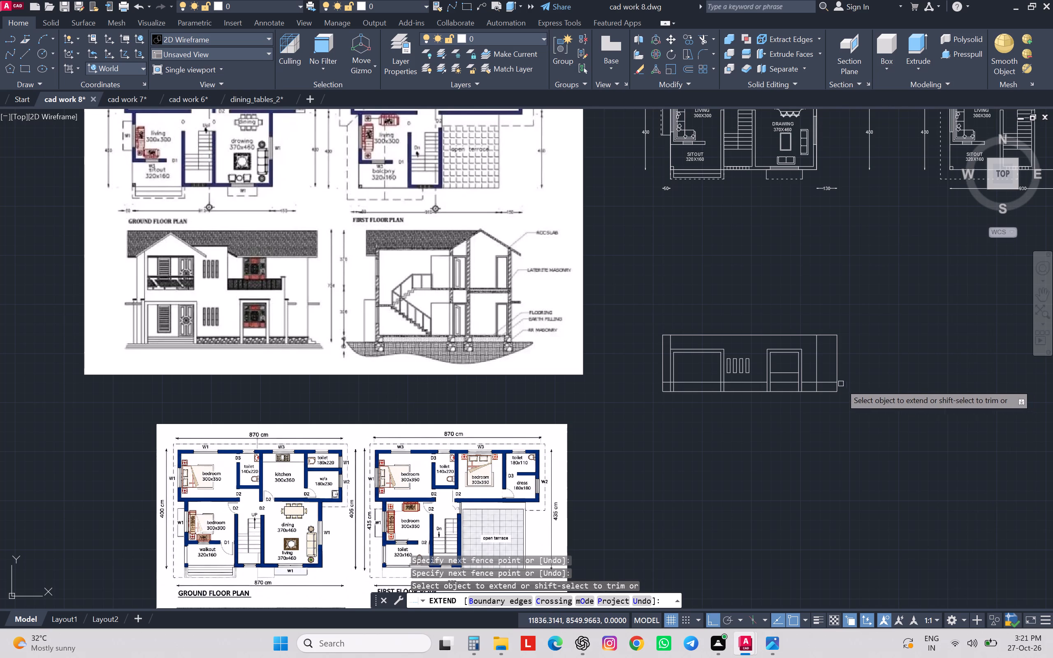
middle_click_drag(840, 379, 840, 407)
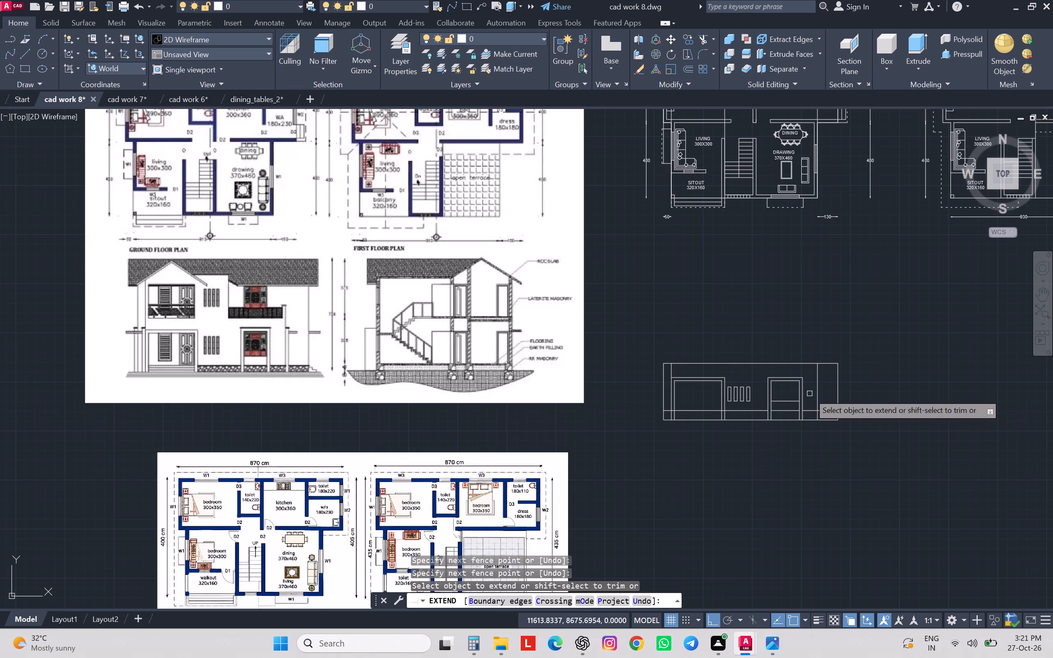
key("Escape")
key("Escape")
key("Escape")
key("Escape")
Offset the right wall's full-height vertical line 20 outward, toward the elevation's right edge.
key("o")
key("Return")
type("20")
key("Return")
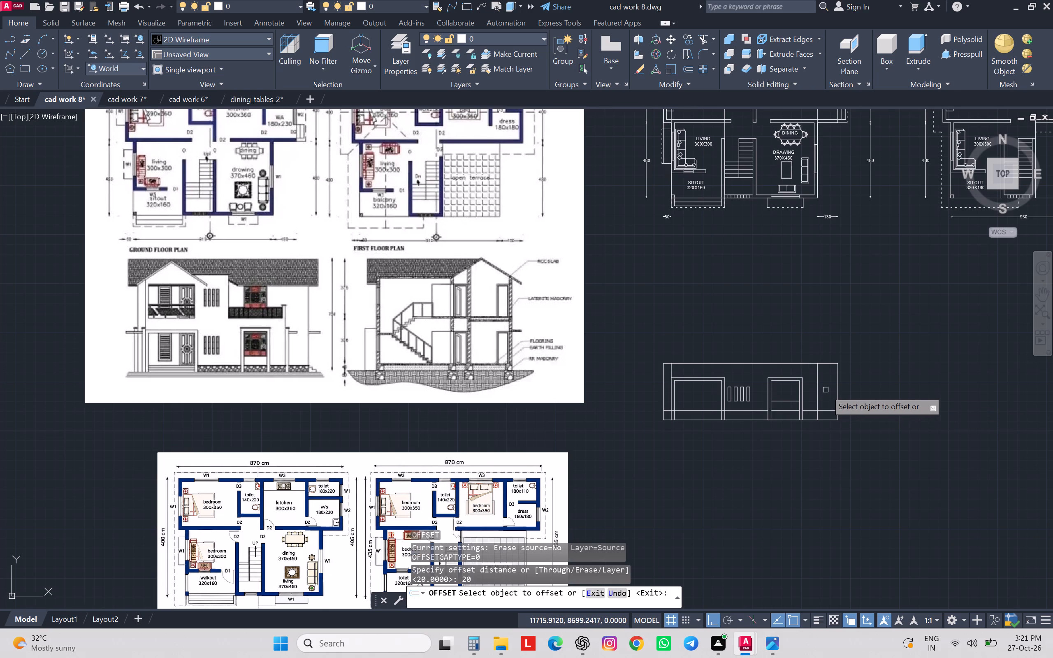
scroll(826, 390, "up", 2)
left_click(805, 401)
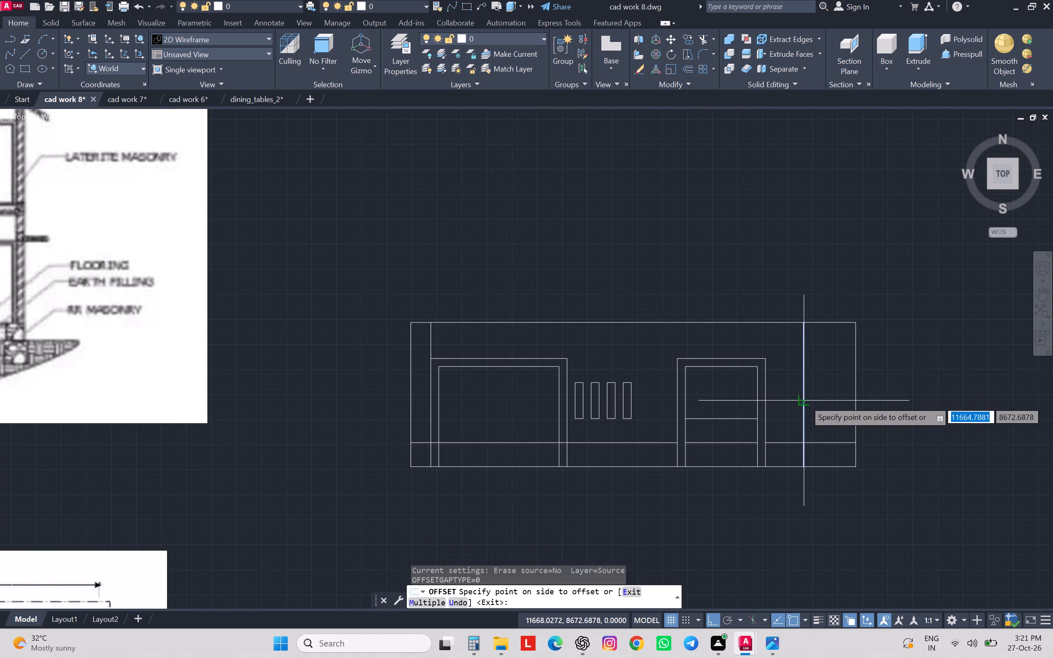
left_click(878, 395)
key("Escape")
key("Escape")
key("Escape")
key("Escape")
key("Escape")
key("Escape")
Trim the plinth line between the paired verticals on both sides of the sitout opening.
scroll(878, 395, "down", 1)
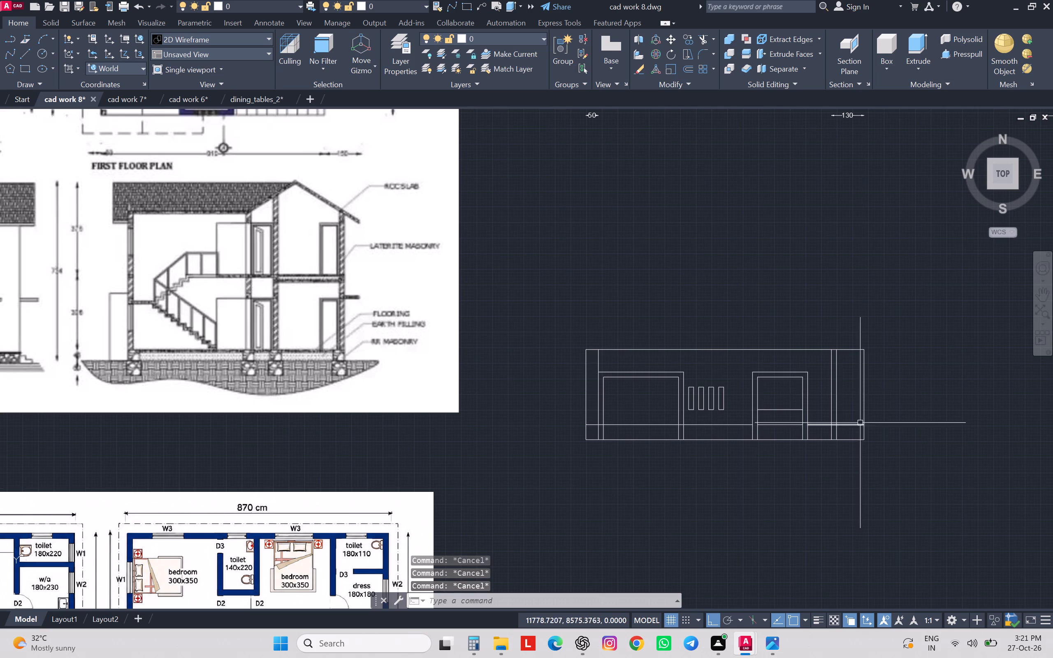
middle_click_drag(840, 479, 946, 476)
scroll(945, 473, "down", 1)
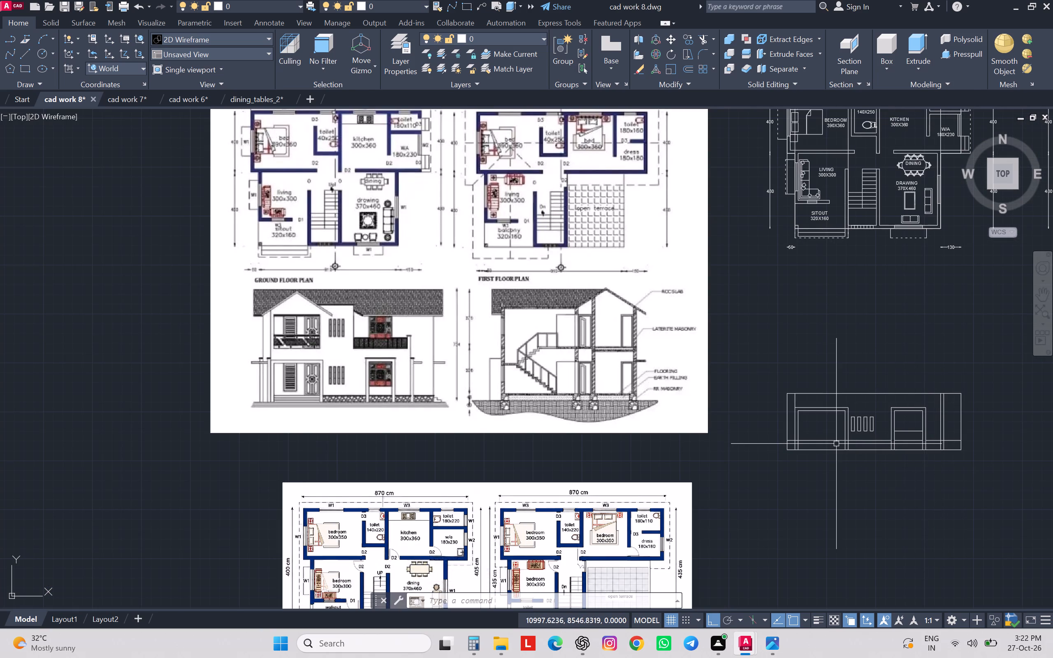
scroll(836, 444, "up", 3)
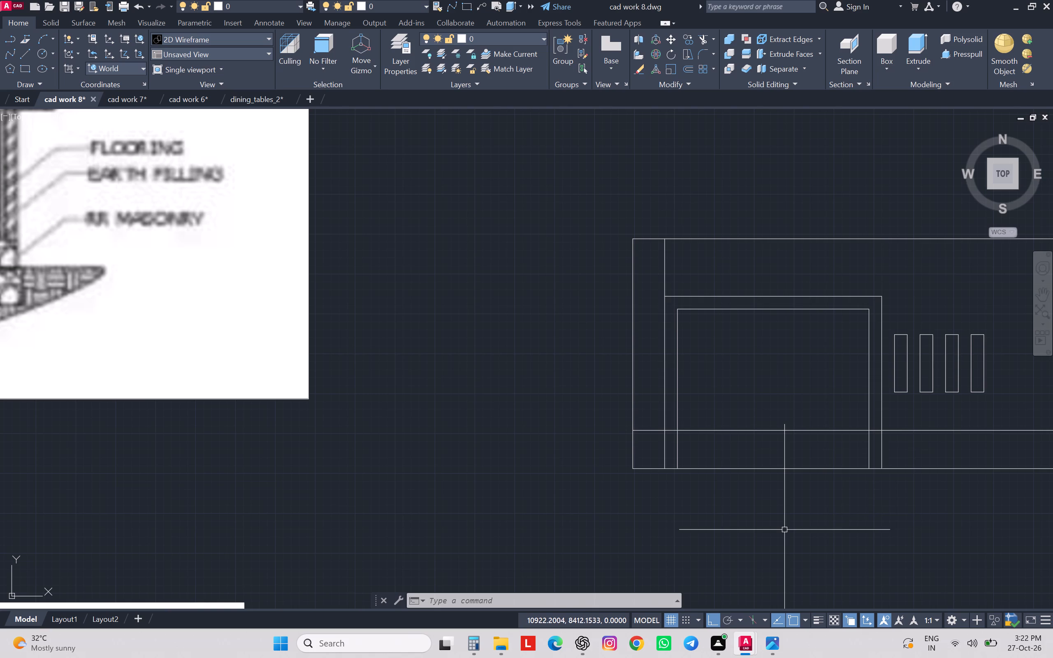
type("tr")
key("space")
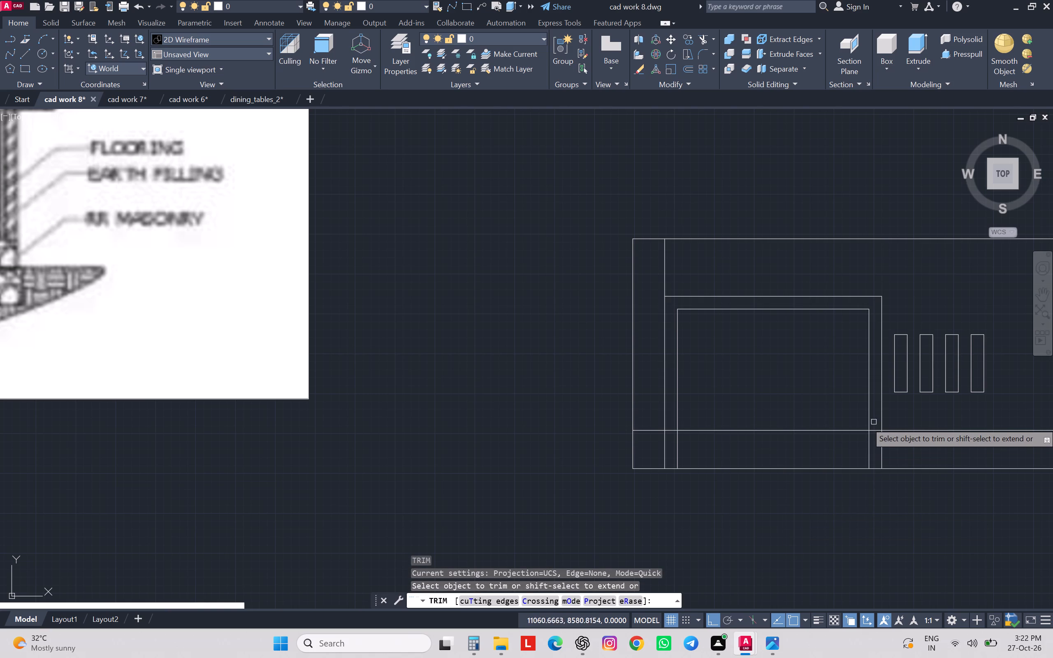
left_click(876, 430)
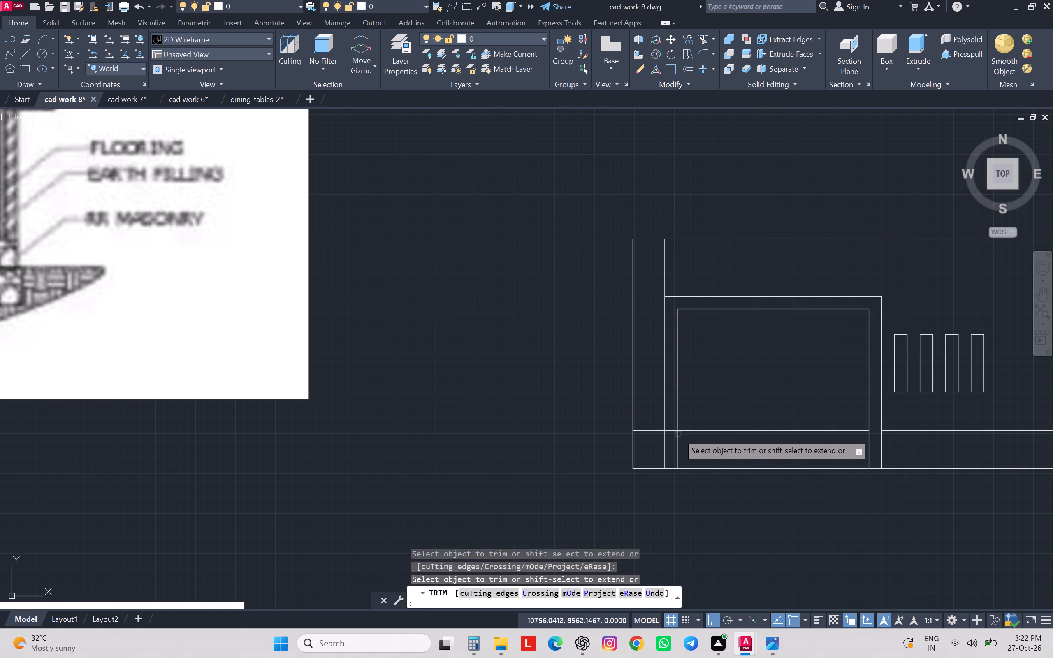
left_click(669, 430)
scroll(670, 429, "down", 1)
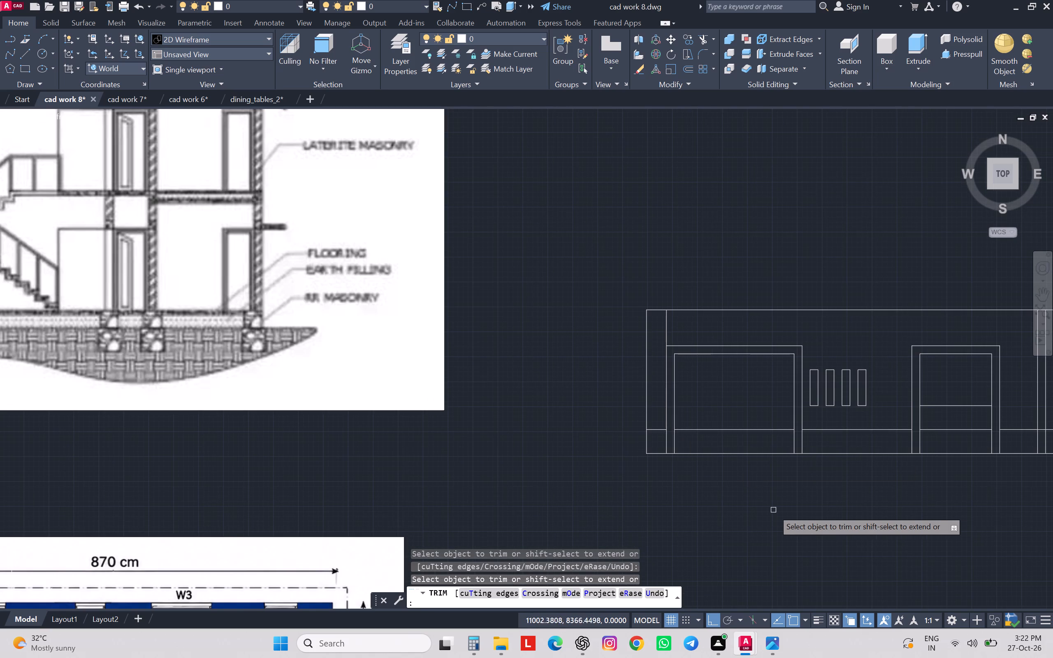
middle_click_drag(775, 490, 780, 510)
key("Escape")
key("Escape")
key("Escape")
key("Escape")
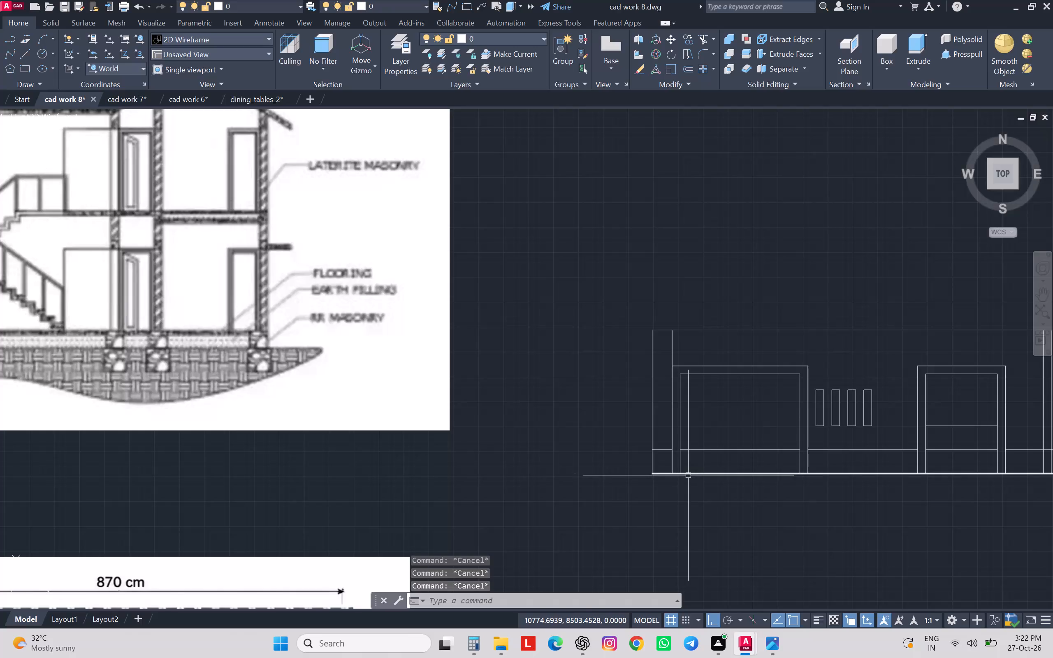
Offset the plinth line inside the sitout opening downward twice at 20 spacing to form the entrance step lines.
scroll(751, 395, "down", 1)
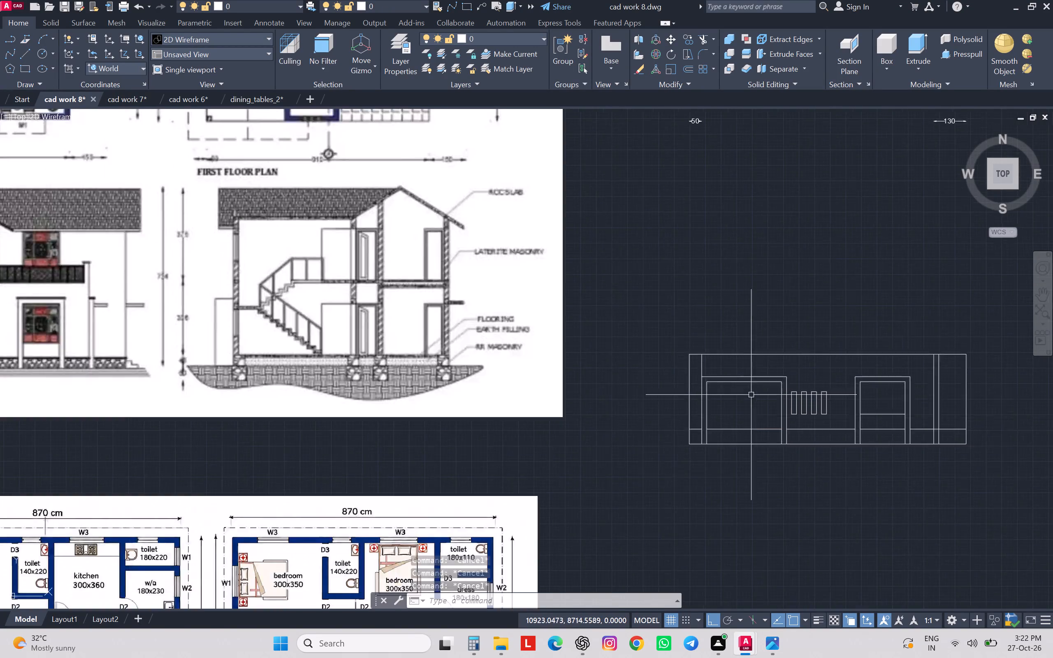
scroll(751, 395, "down", 1)
scroll(756, 395, "up", 1)
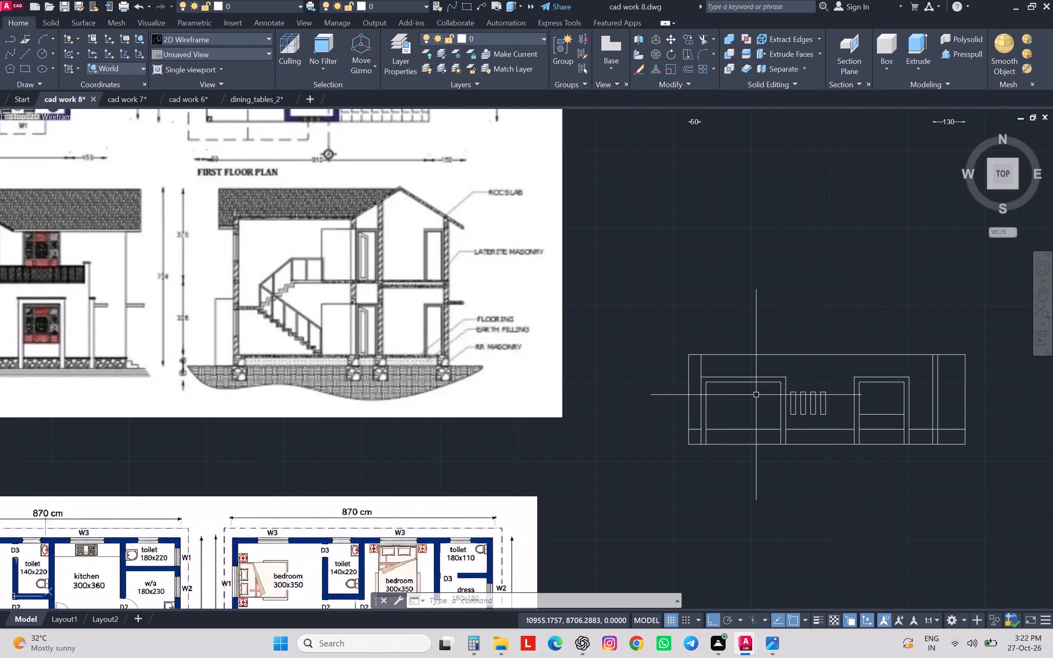
key("o")
key("Return")
type("20")
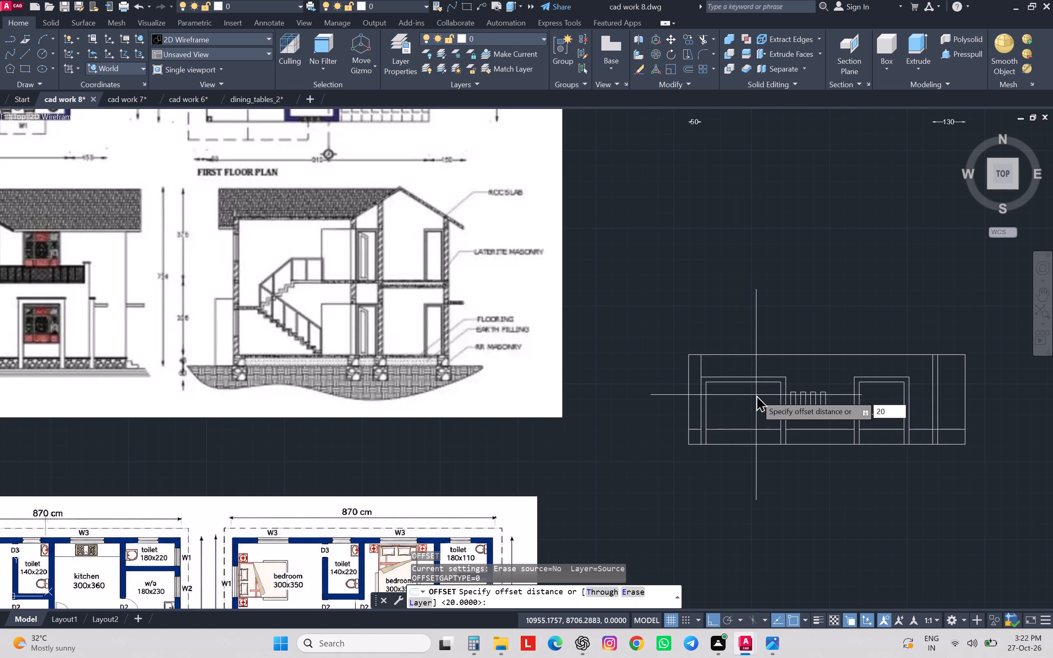
key("Return")
scroll(742, 436, "up", 3)
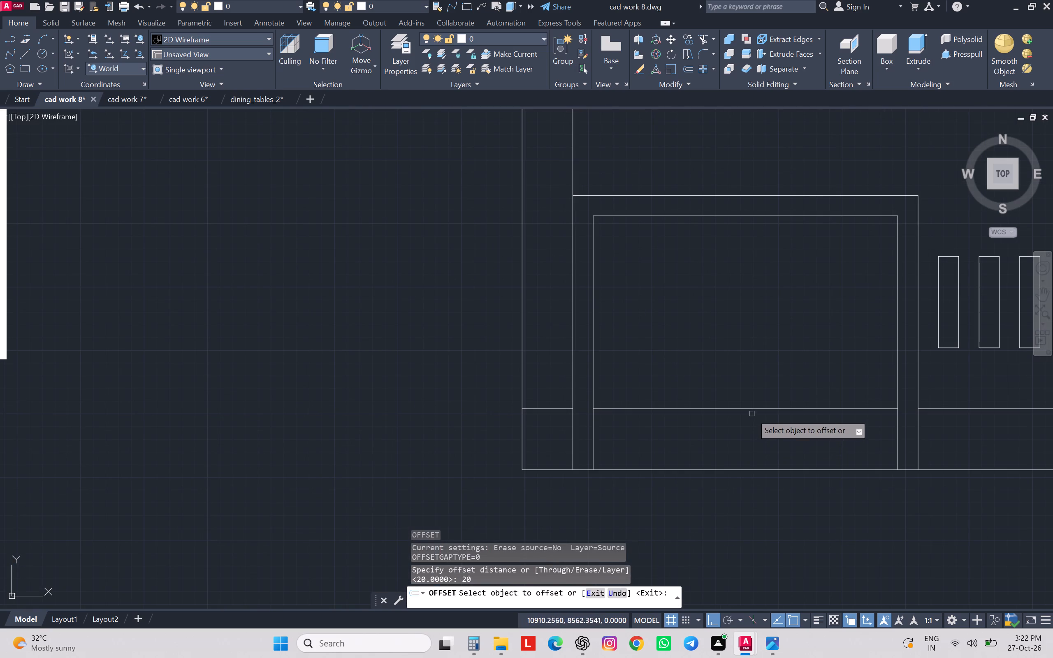
left_click(756, 408)
left_click(747, 445)
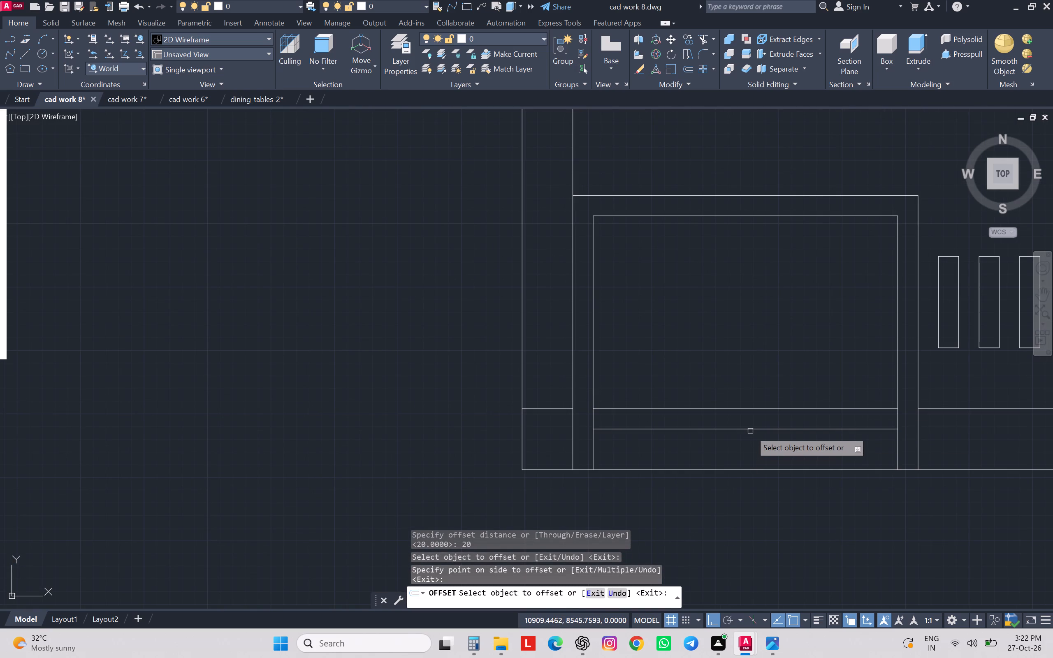
left_click(754, 431)
scroll(751, 499, "up", 1)
left_click(751, 500)
scroll(750, 497, "down", 2)
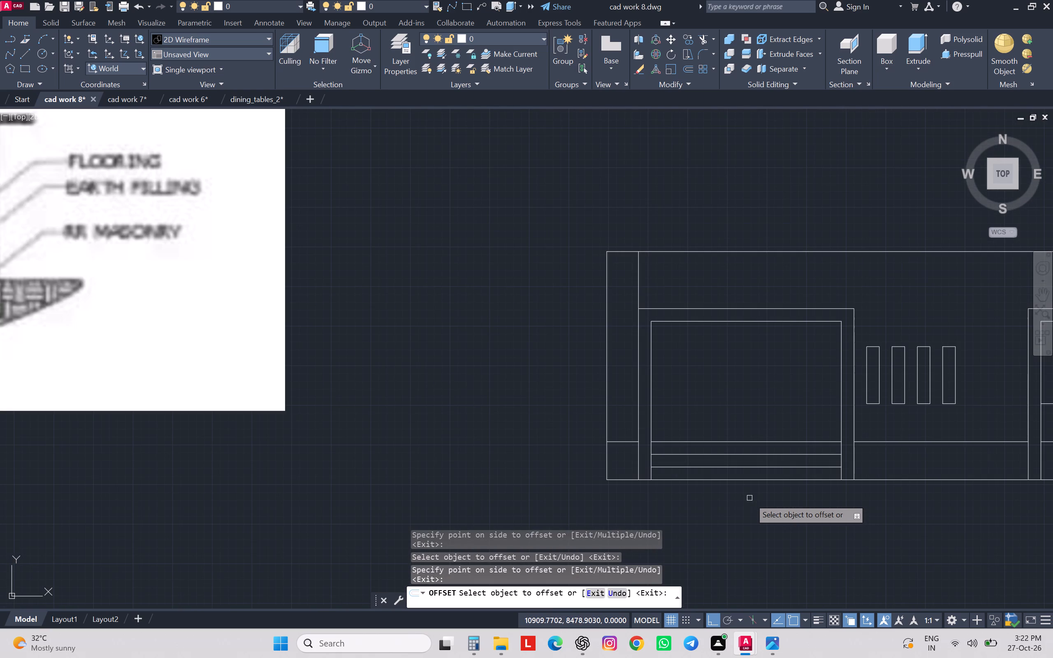
Erase the short plinth line segment between the elevation's left edge and the left wall line.
scroll(749, 498, "down", 3)
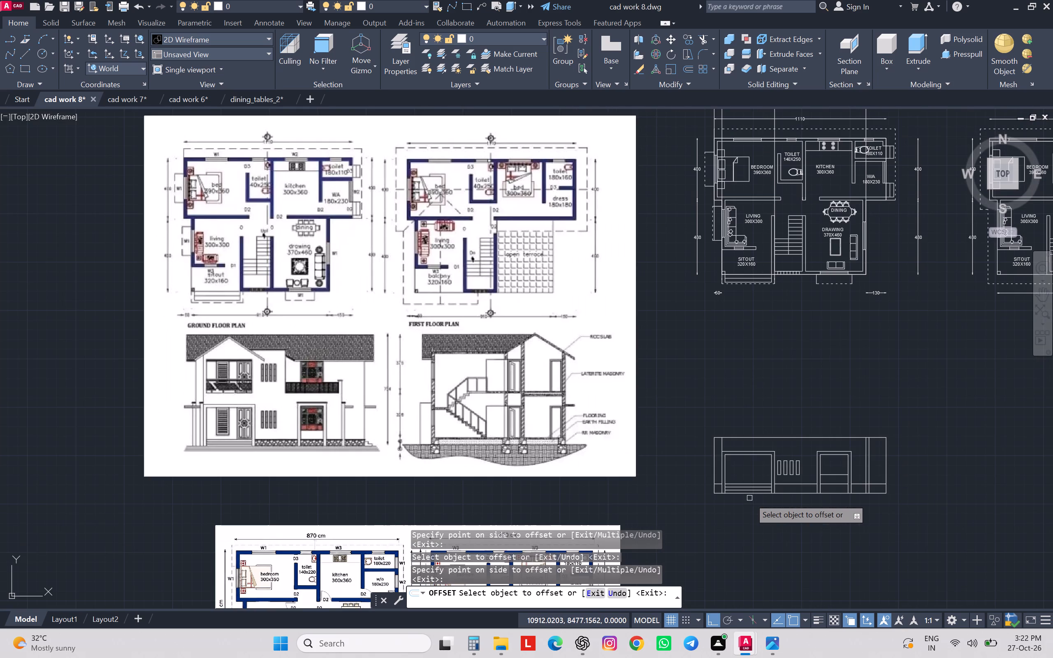
key("Escape")
key("Escape")
key("Escape")
key("Escape")
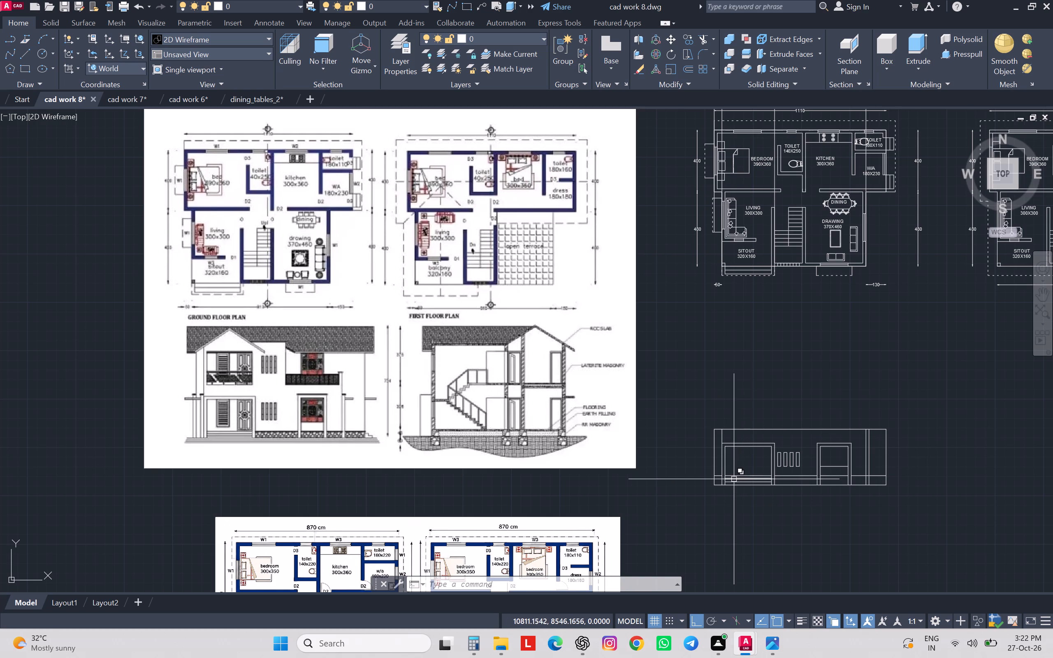
scroll(734, 479, "up", 2)
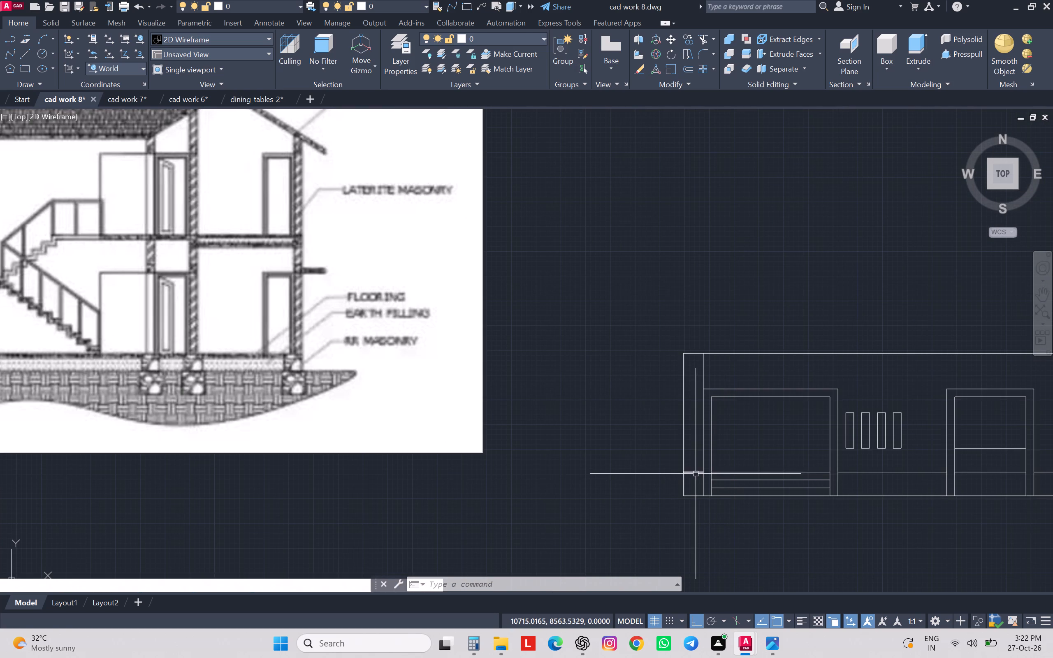
left_click(696, 474)
key("Delete")
Examine the ground floor window and its surround in both reference front elevations against the drawn elevation.
scroll(696, 474, "down", 1)
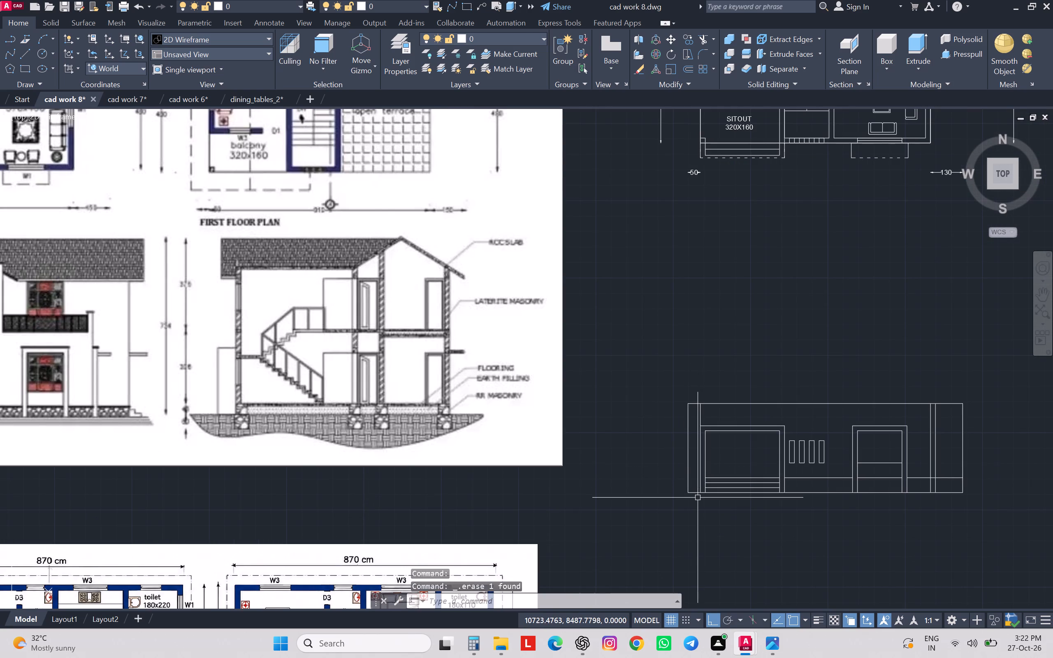
scroll(698, 498, "down", 1)
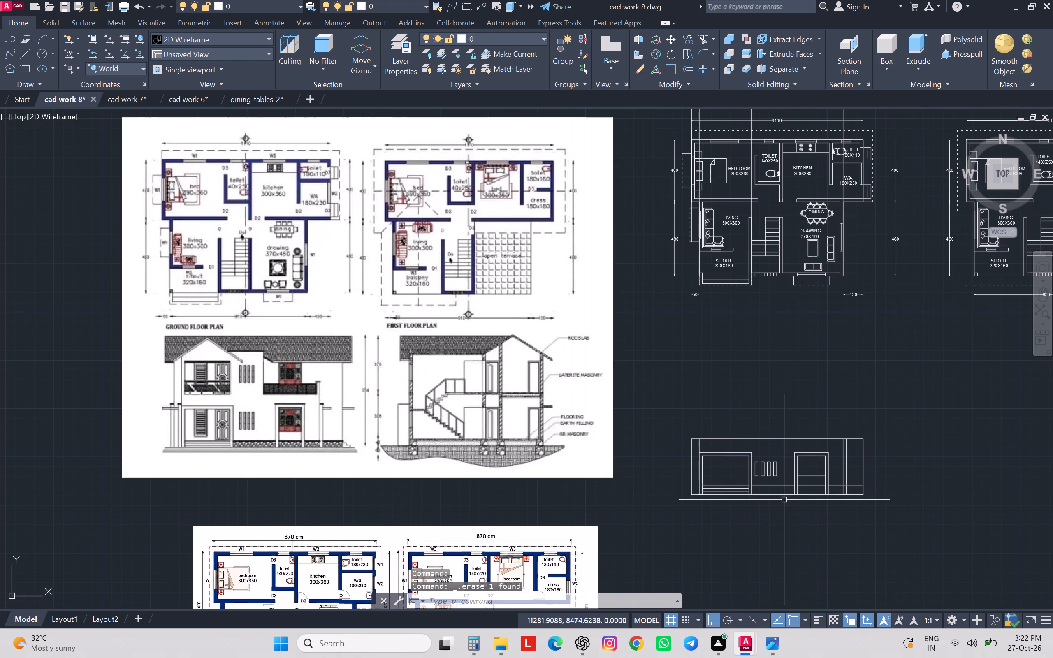
middle_click_drag(784, 500, 758, 503)
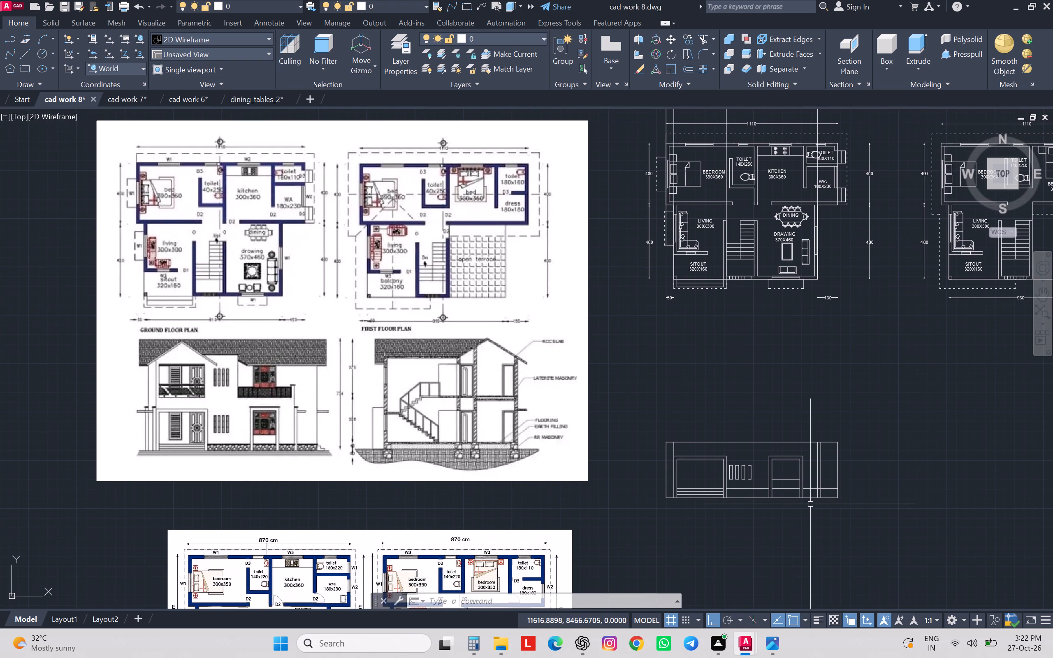
scroll(267, 436, "up", 4)
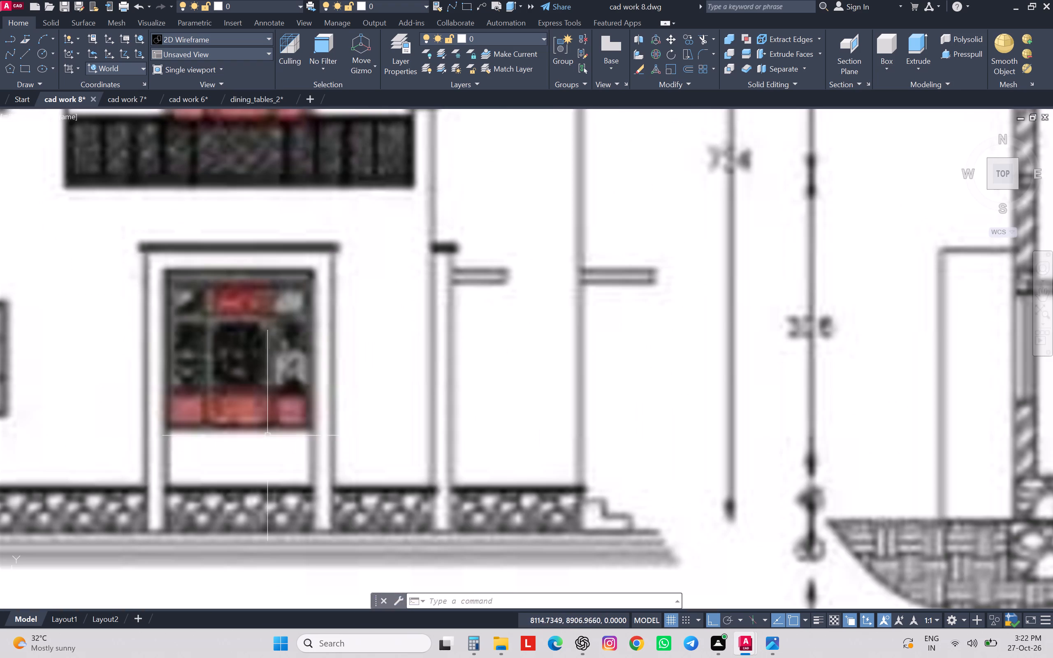
scroll(269, 455, "down", 7)
scroll(284, 436, "up", 1)
scroll(285, 486, "up", 3)
scroll(285, 485, "down", 1)
scroll(285, 485, "up", 1)
middle_click_drag(285, 485, 286, 466)
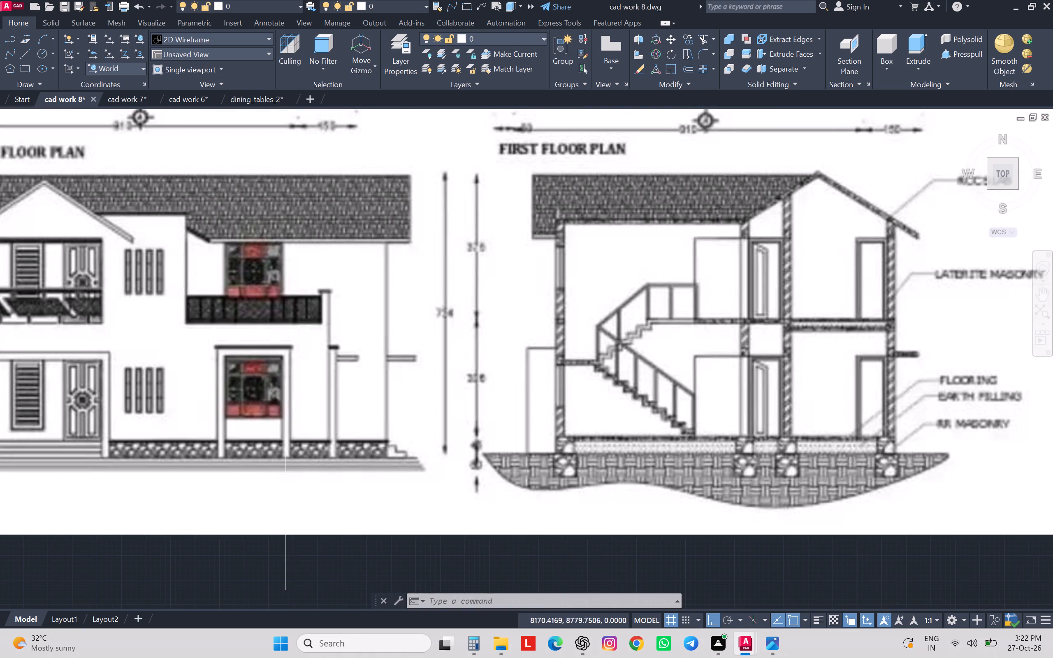
middle_click_drag(286, 466, 333, 294)
scroll(329, 310, "up", 2)
scroll(333, 294, "down", 1)
scroll(333, 294, "up", 1)
scroll(333, 294, "down", 3)
middle_click_drag(318, 494, 344, 375)
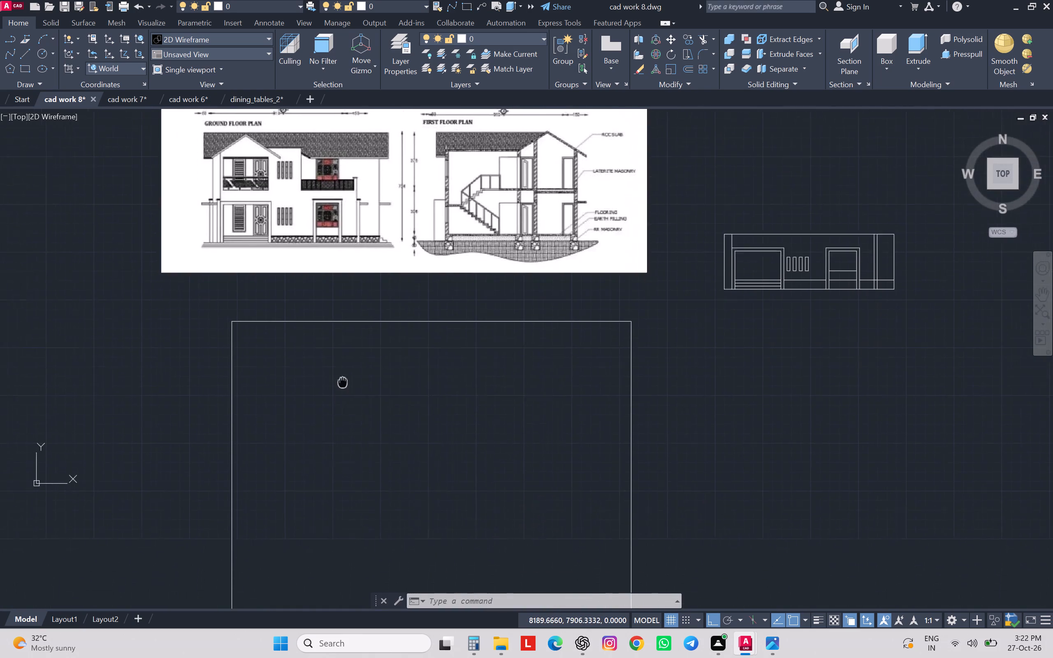
middle_click_drag(344, 375, 353, 322)
scroll(352, 324, "up", 4)
middle_click_drag(364, 455, 381, 342)
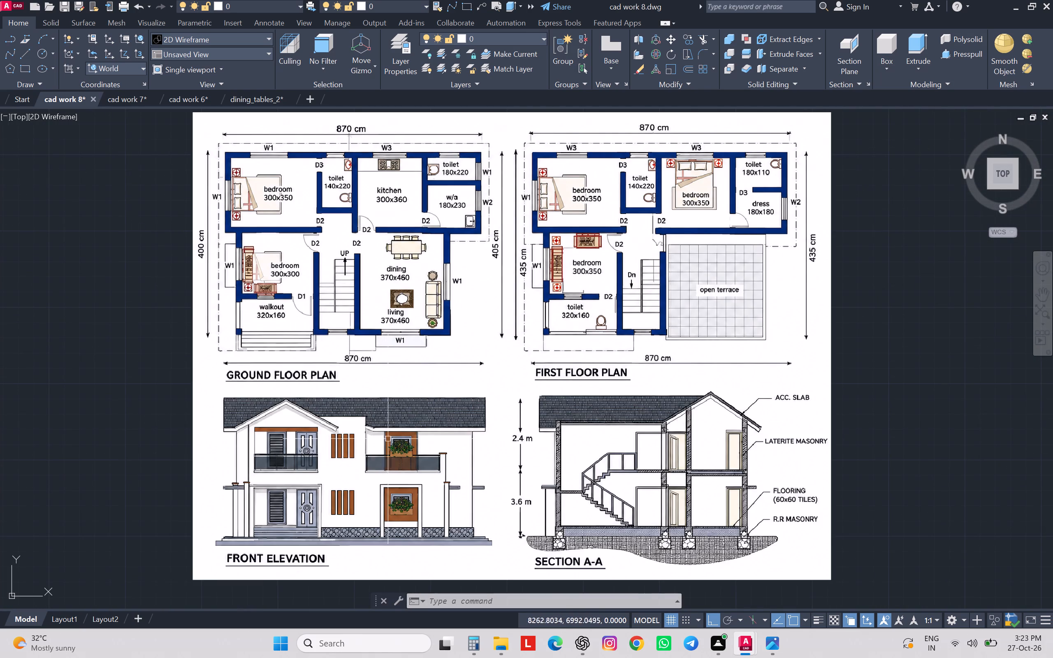
scroll(406, 516, "up", 1)
scroll(406, 516, "down", 1)
scroll(406, 516, "up", 3)
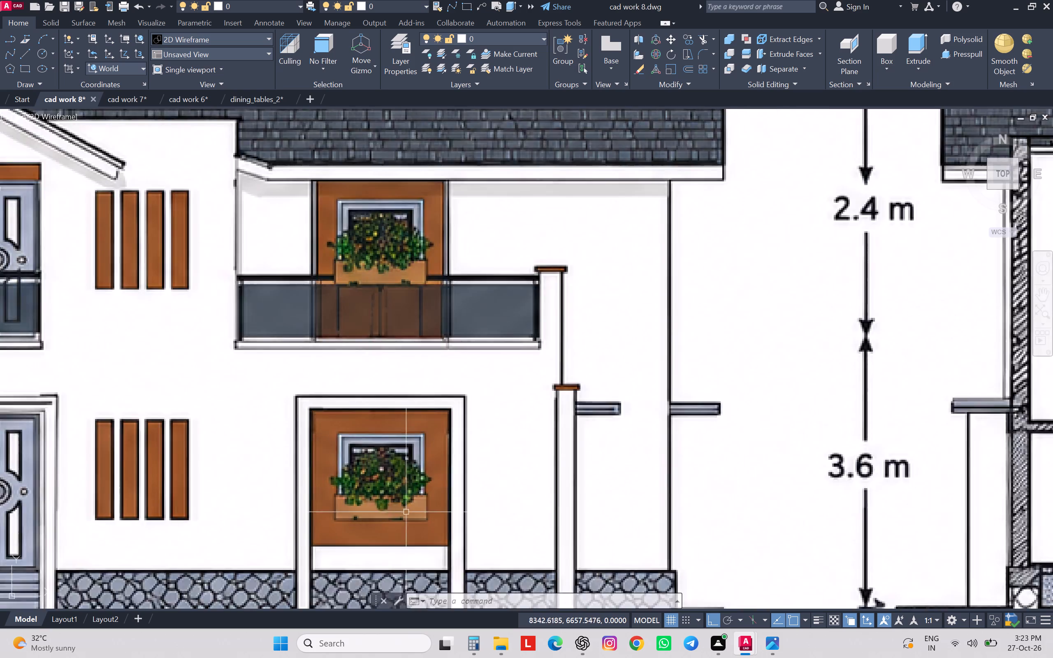
scroll(406, 512, "up", 1)
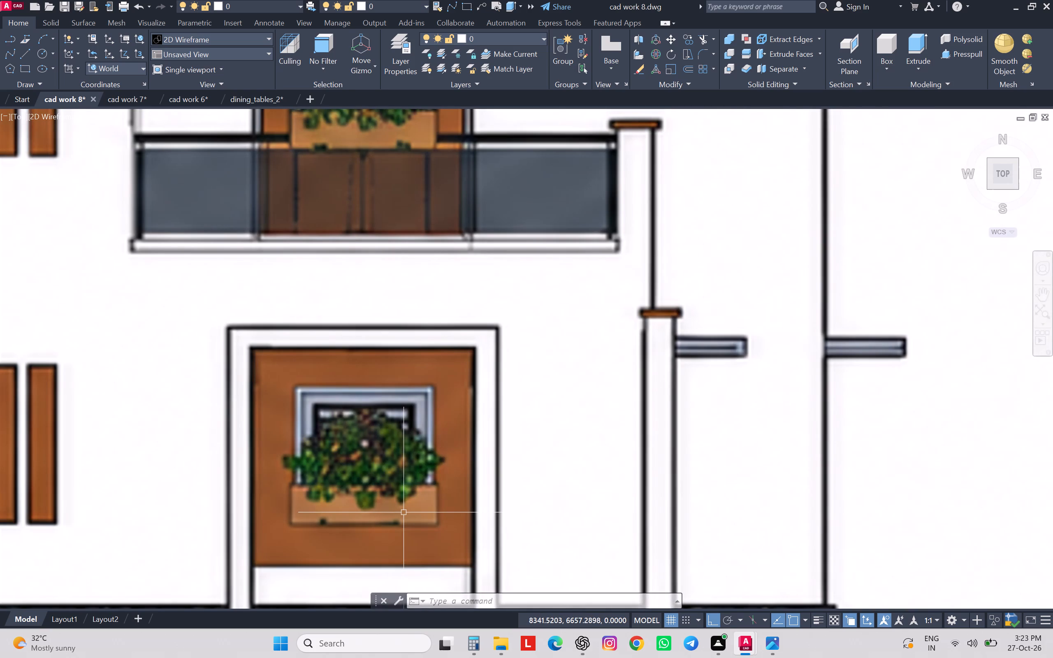
scroll(404, 512, "down", 5)
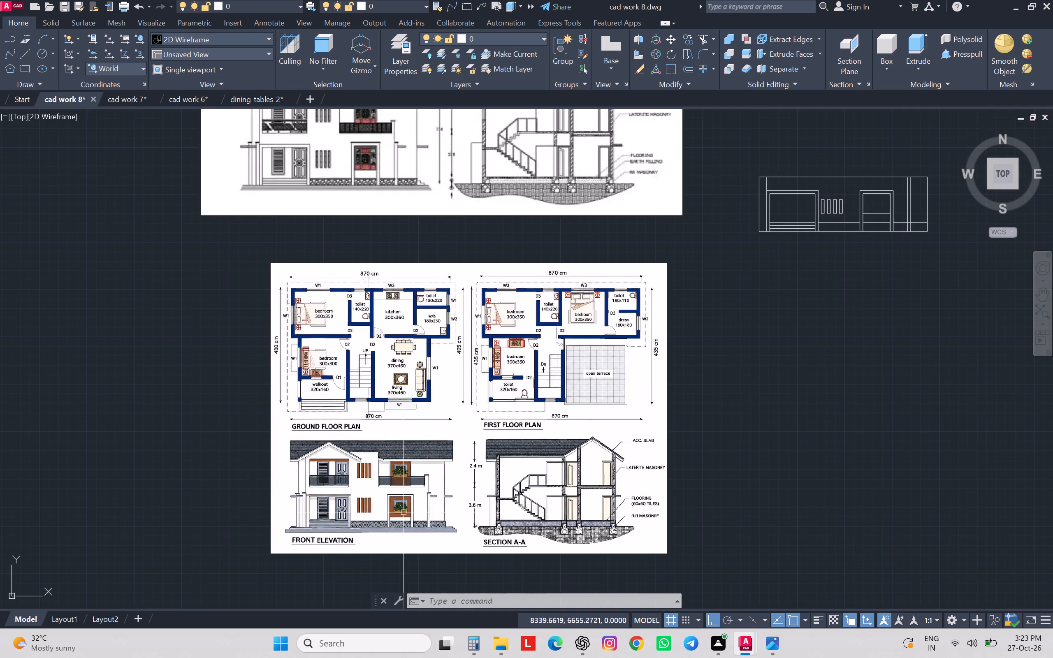
middle_click_drag(686, 449, 436, 525)
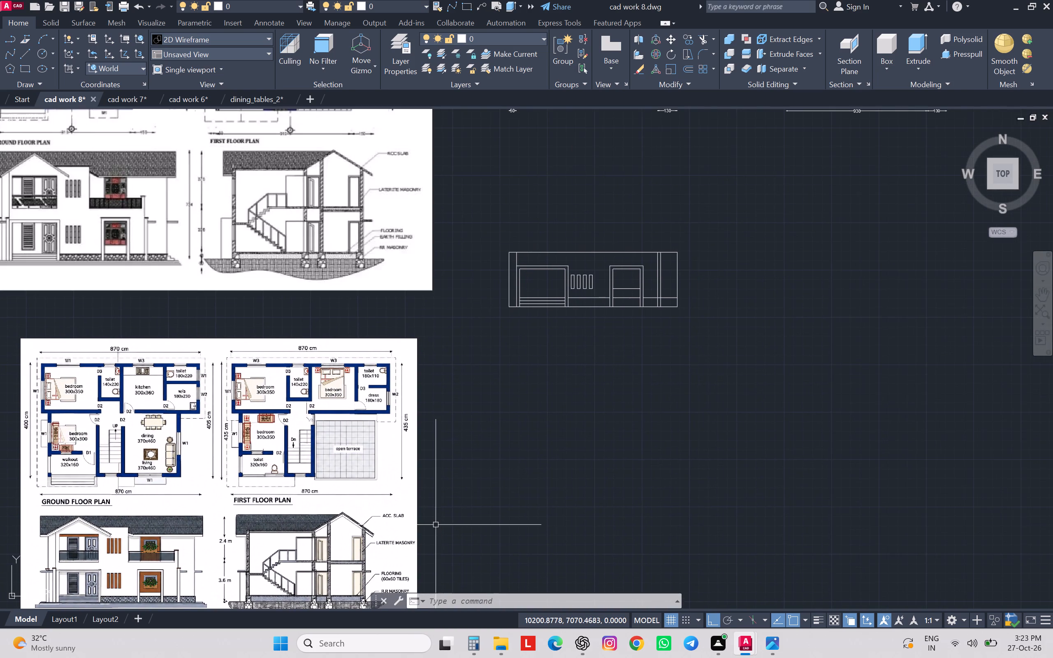
middle_click_drag(434, 524, 469, 549)
scroll(184, 264, "up", 4)
scroll(184, 264, "down", 3)
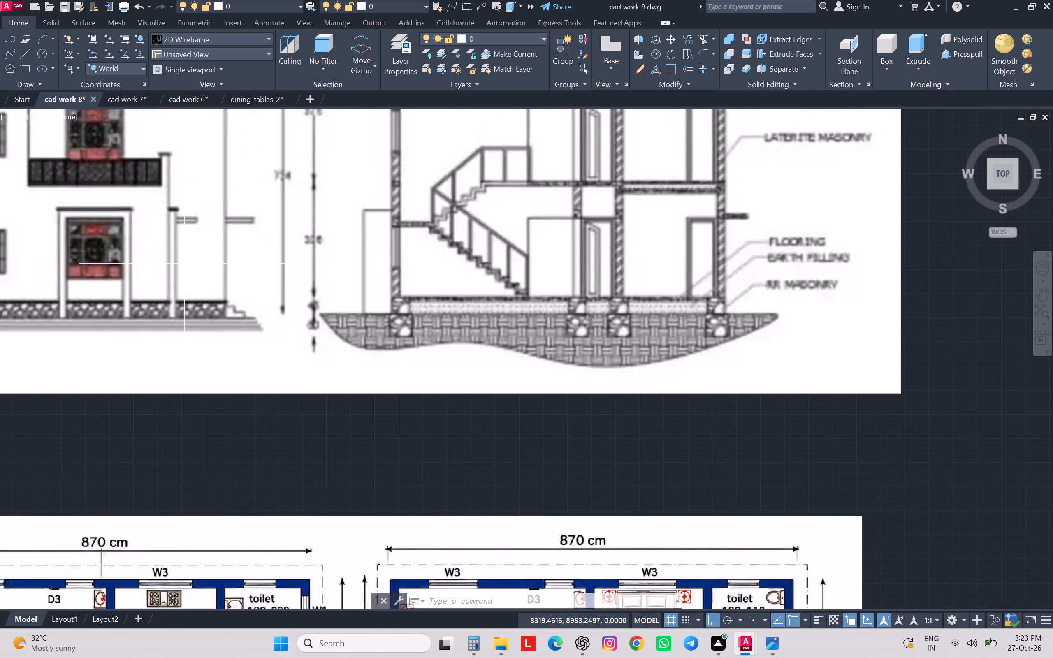
middle_click_drag(932, 464, 925, 469)
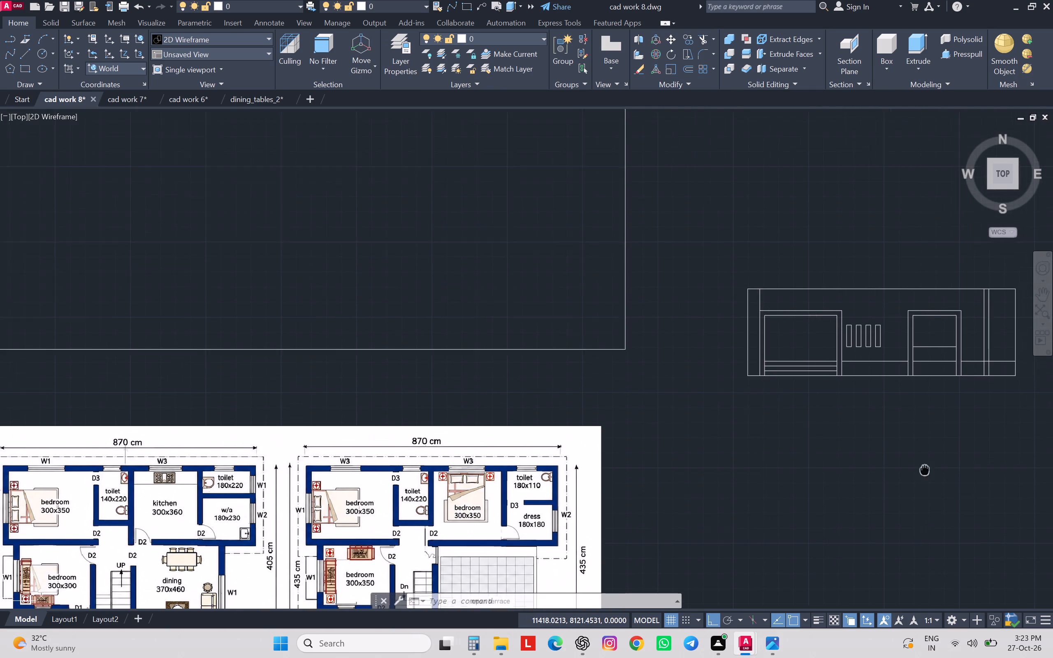
middle_click_drag(925, 469, 688, 512)
scroll(695, 403, "up", 2)
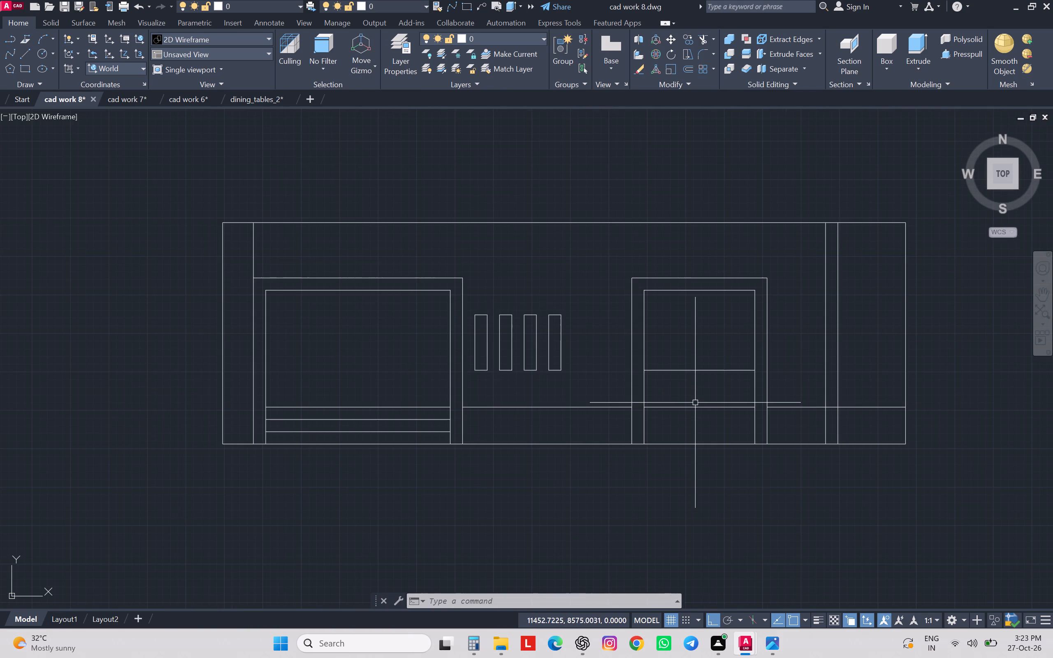
Measure the clear width between the inner sides of the window surround along the sill line.
type("da")
key("Return")
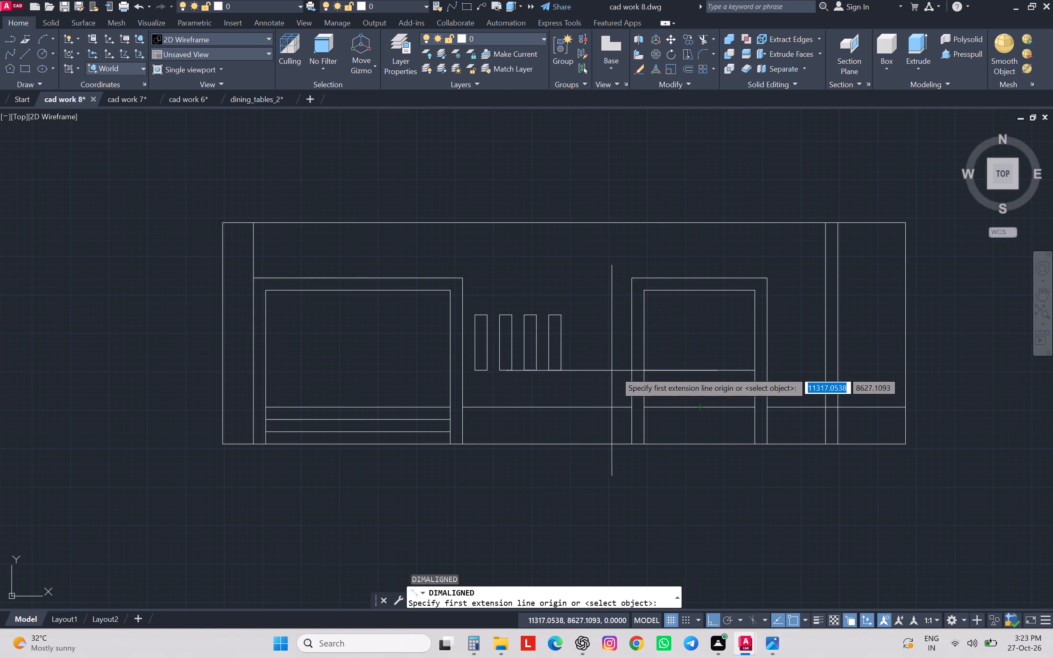
left_click(641, 368)
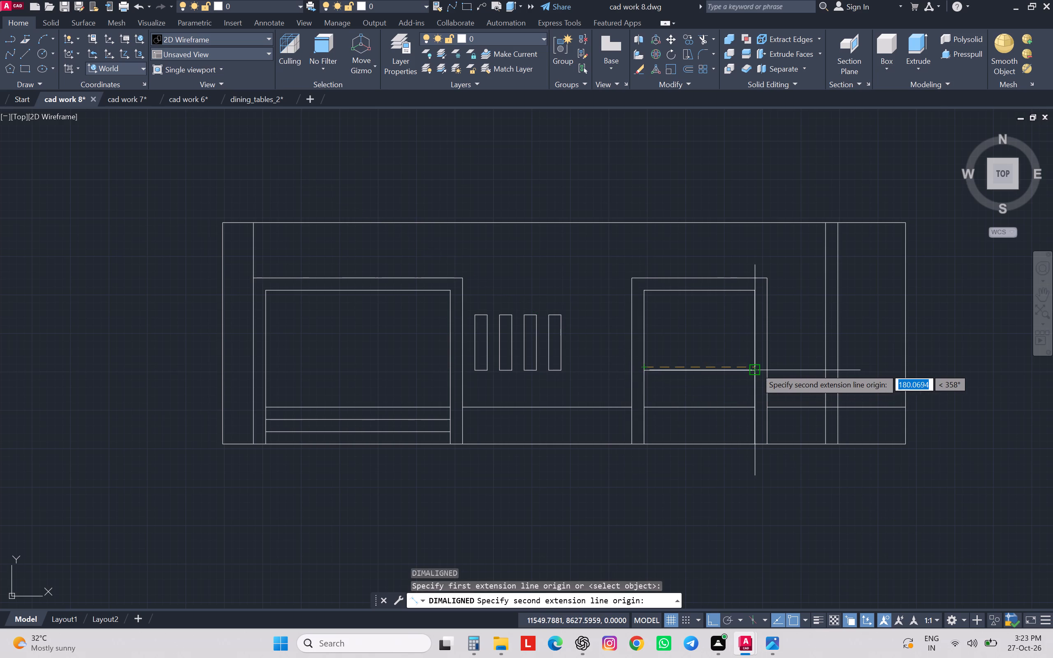
scroll(756, 366, "up", 3)
key("Escape")
key("space")
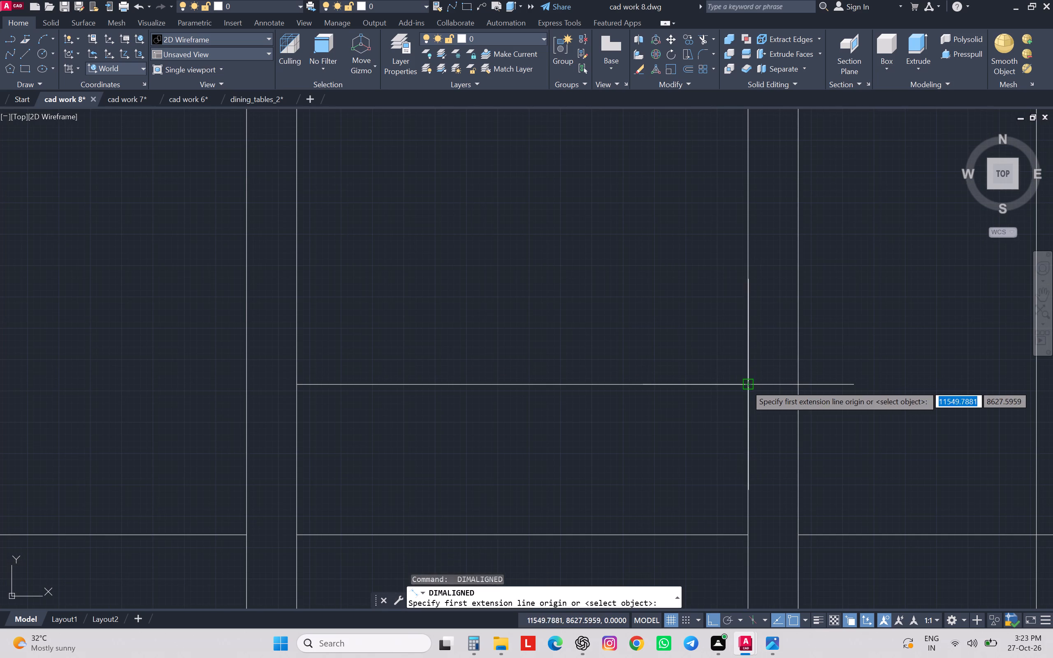
left_click(746, 385)
left_click(299, 381)
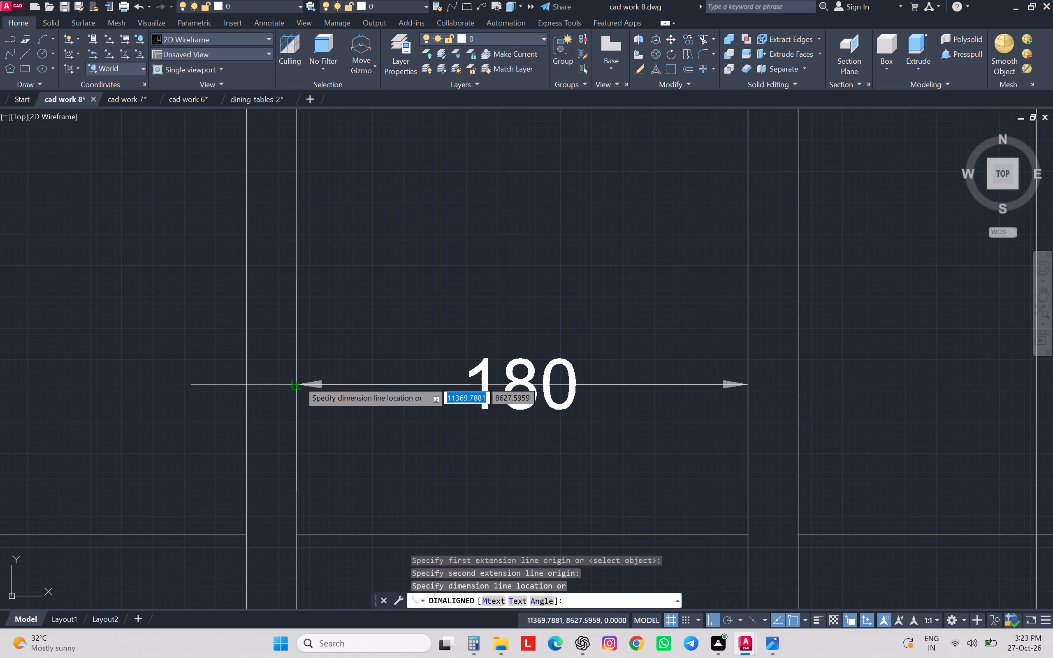
key("Escape")
Offset the window opening's sill line, top line and both inner side lines 45 inward.
middle_click_drag(390, 383, 390, 384)
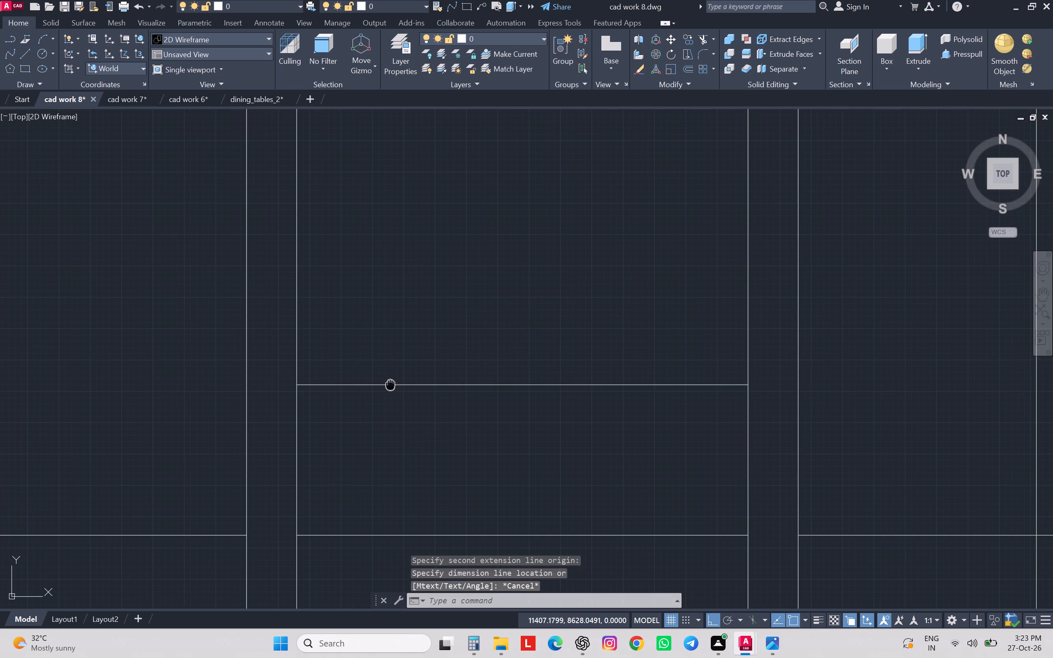
middle_click_drag(390, 384, 402, 444)
scroll(403, 443, "down", 3)
key("o")
key("Return")
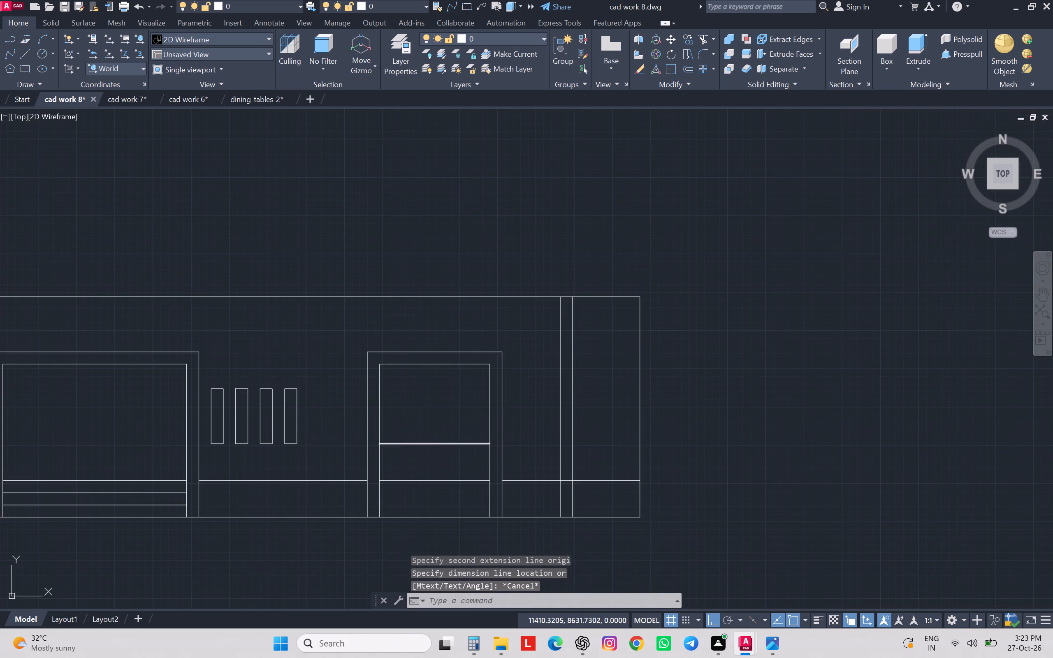
type("45")
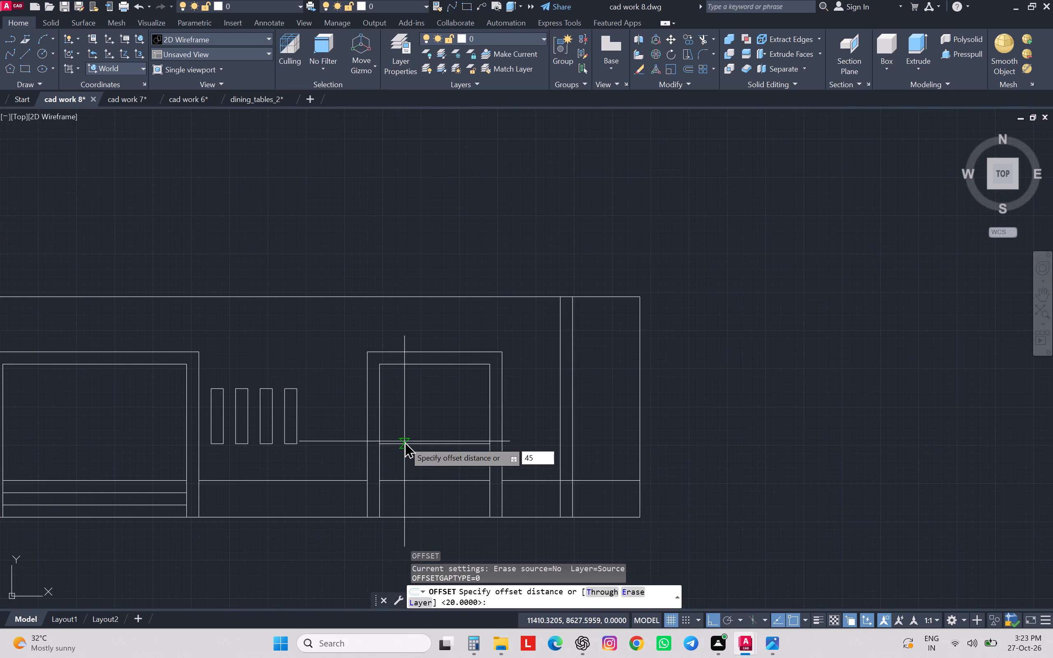
key("Return")
left_click(399, 445)
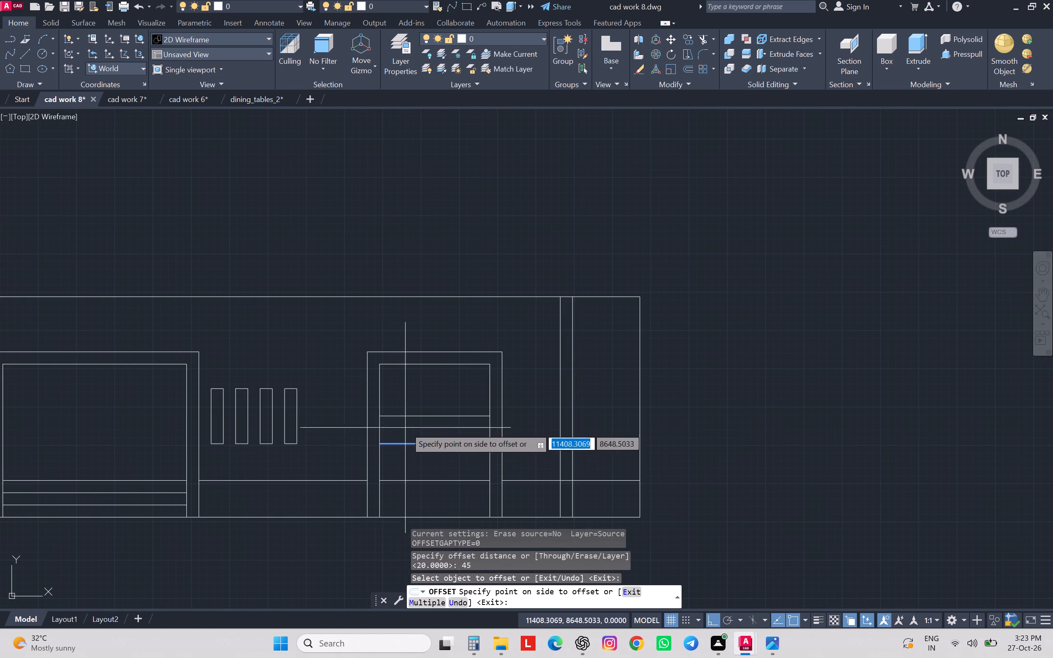
left_click(411, 419)
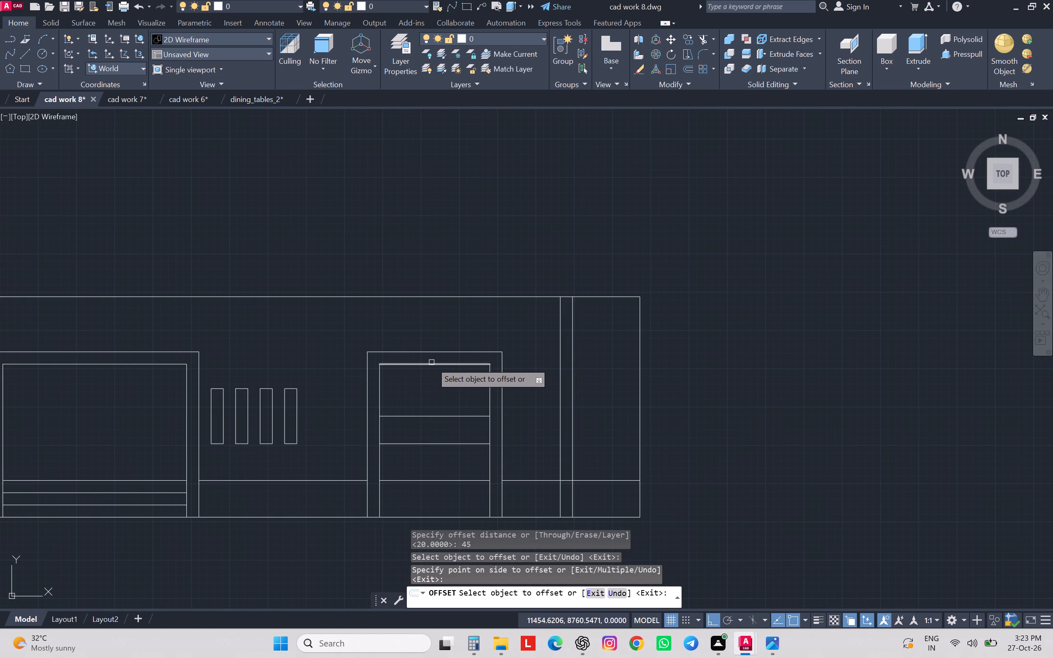
left_click(431, 362)
left_click(426, 448)
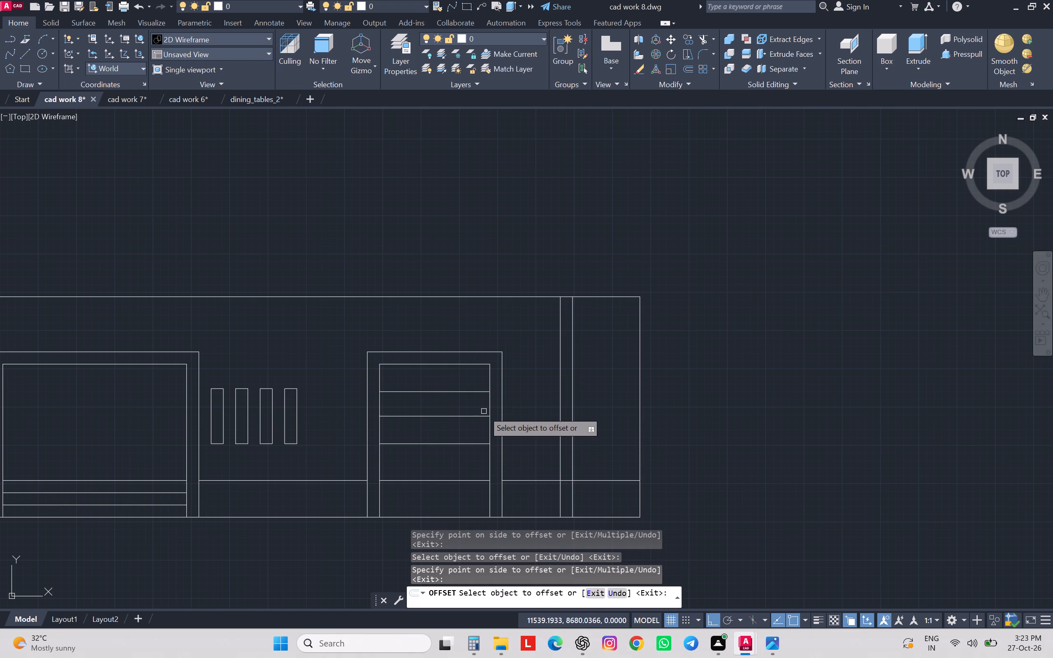
left_click_drag(489, 405, 483, 406)
left_click(432, 430)
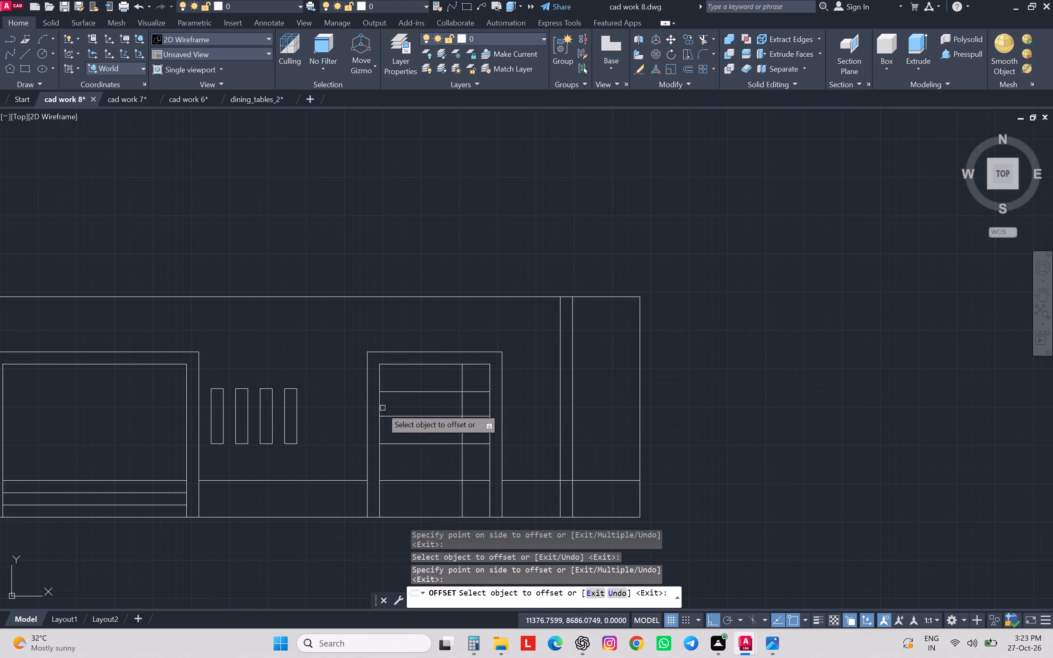
left_click(380, 410)
left_click(441, 426)
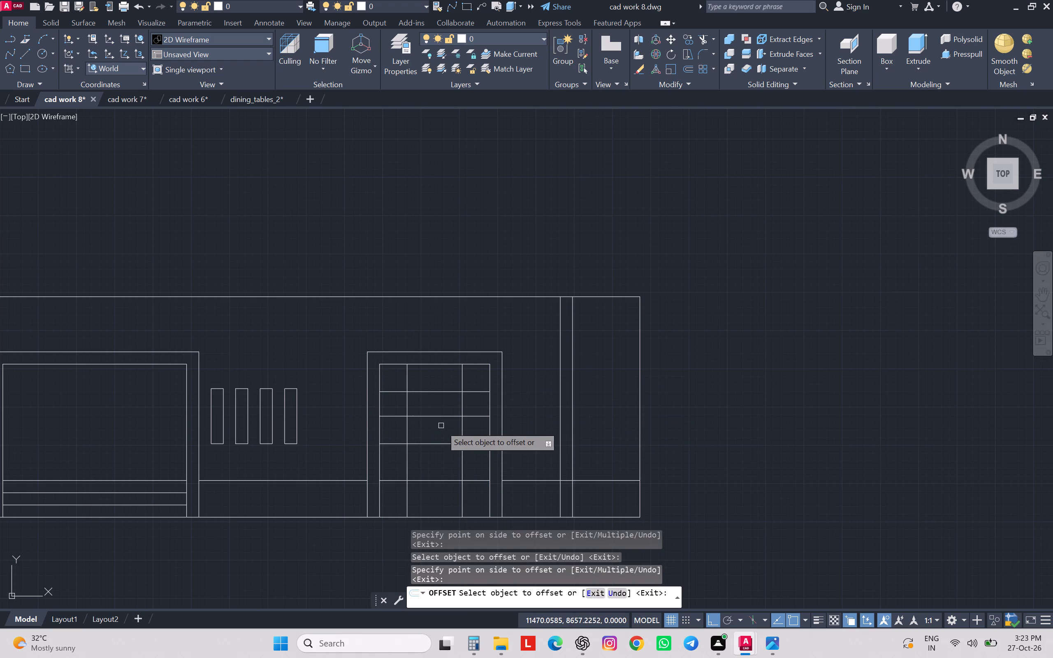
key("Escape")
key("Escape")
key("Escape")
key("Escape")
key("Escape")
key("Escape")
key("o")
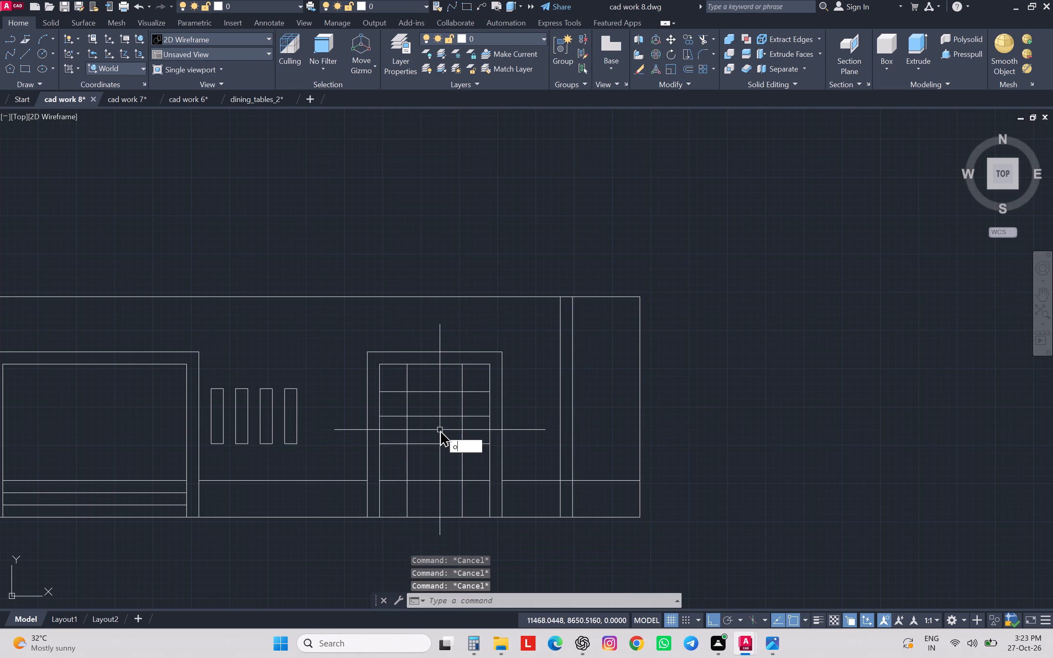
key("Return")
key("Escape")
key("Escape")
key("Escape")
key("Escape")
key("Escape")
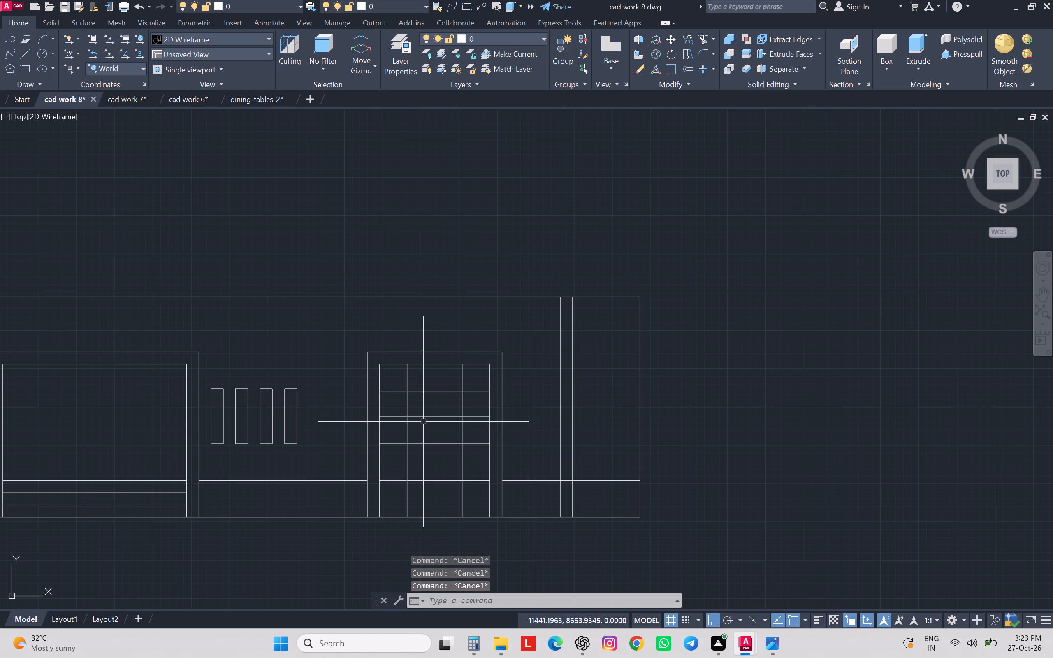
Fillet the four crossing 45-offset lines inside the window opening at radius 0 to form a closed small rectangle.
key("f")
key("Return")
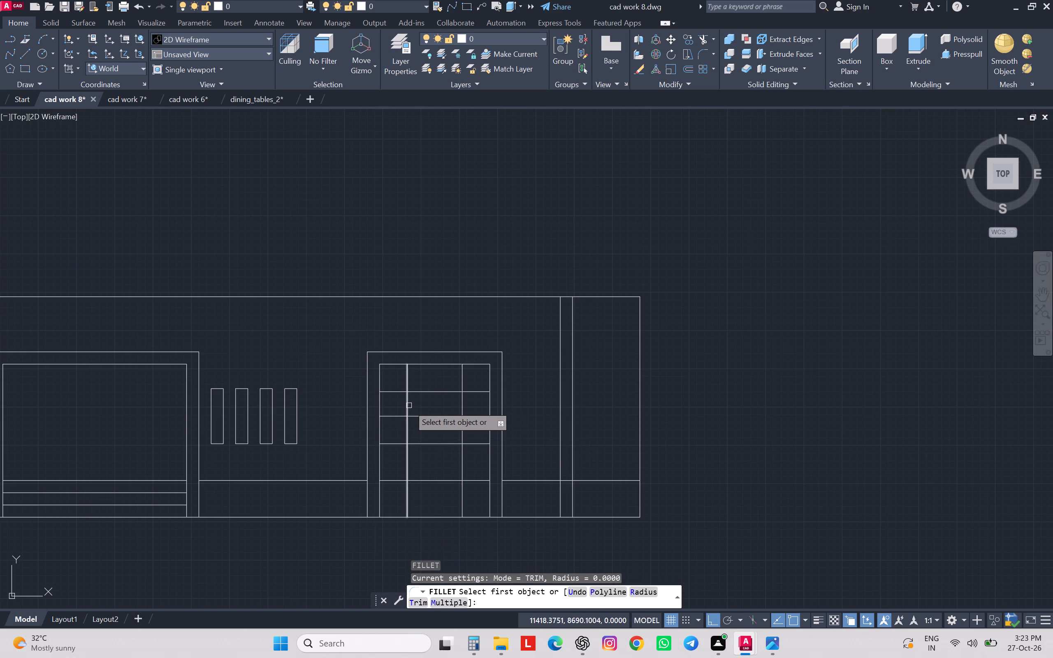
left_click(406, 405)
left_click(428, 392)
key("space")
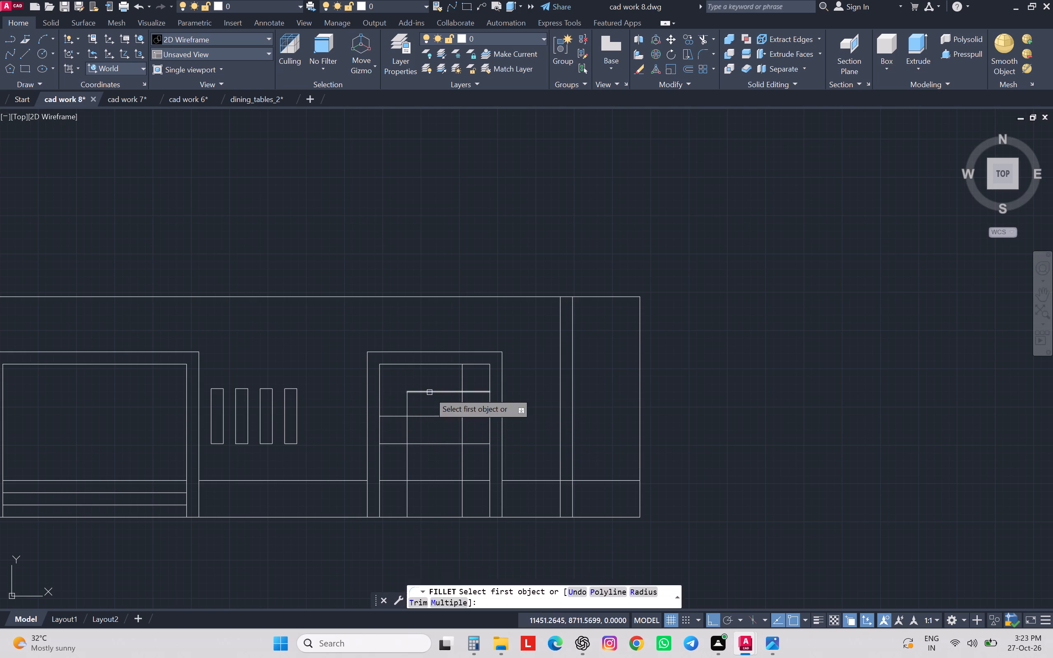
left_click(429, 392)
left_click(462, 407)
key("space")
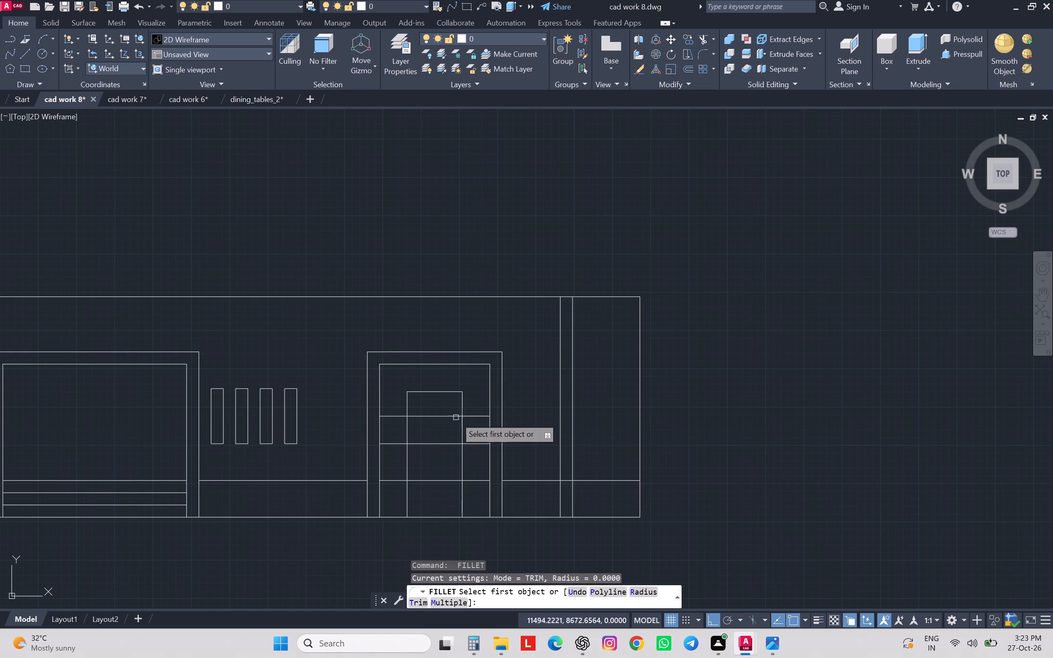
left_click(462, 408)
left_click(450, 419)
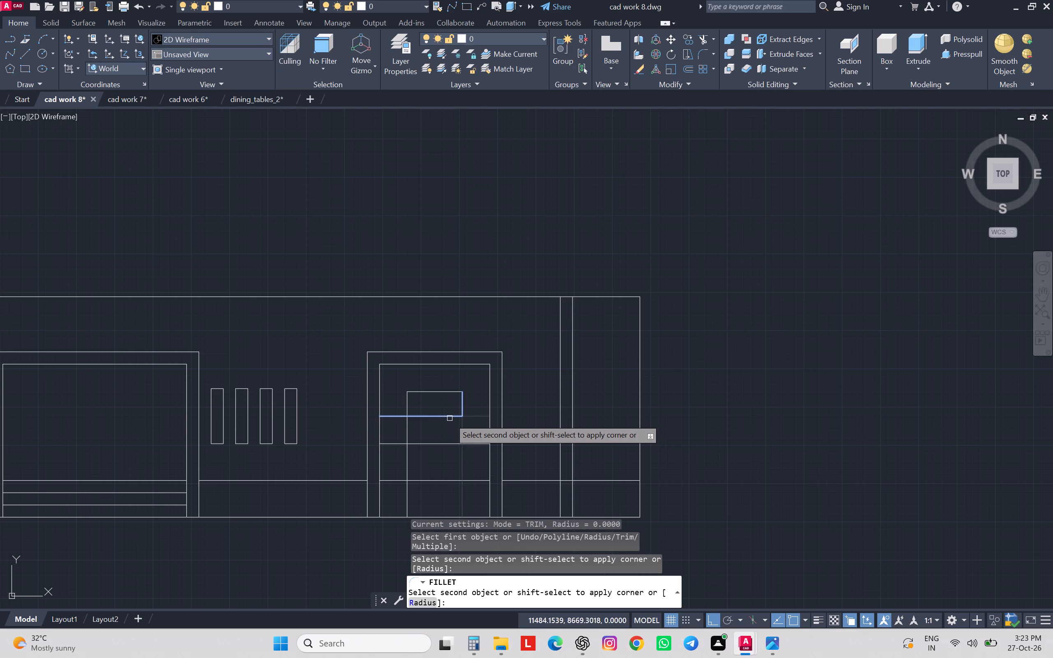
left_click(451, 416)
key("space")
left_click(434, 418)
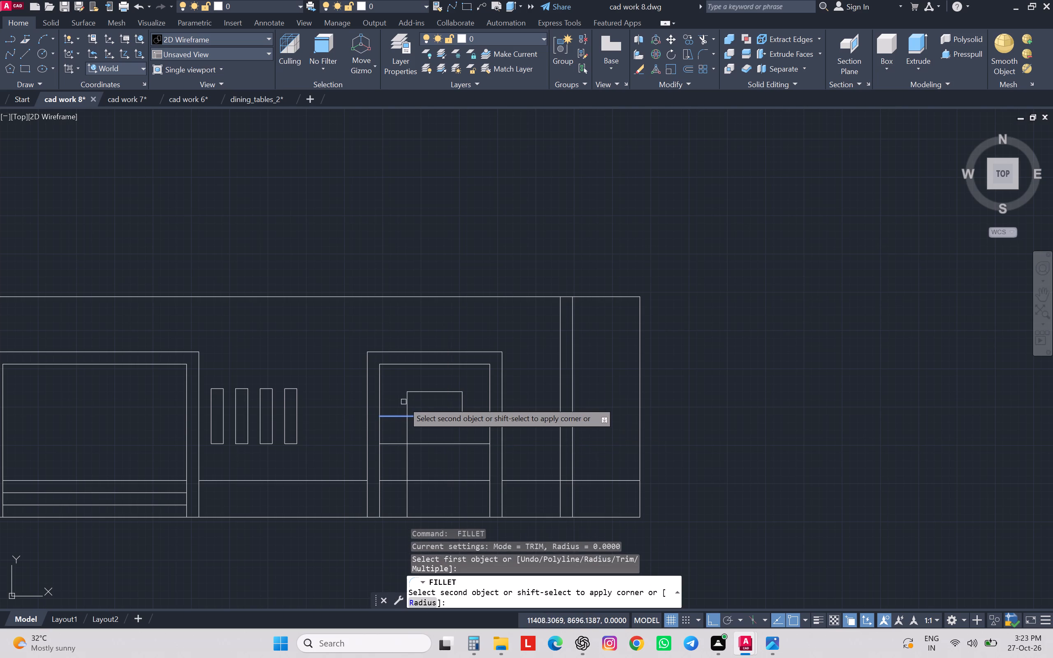
left_click(408, 404)
scroll(489, 417, "down", 2)
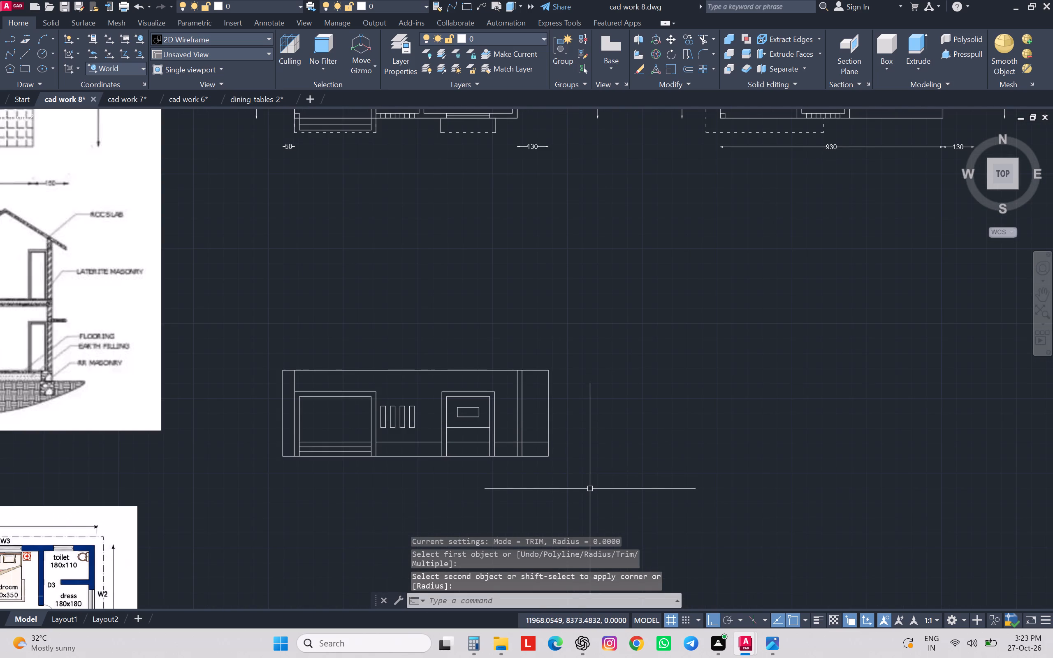
key("Escape")
key("Escape")
key("Escape")
key("Escape")
key("Escape")
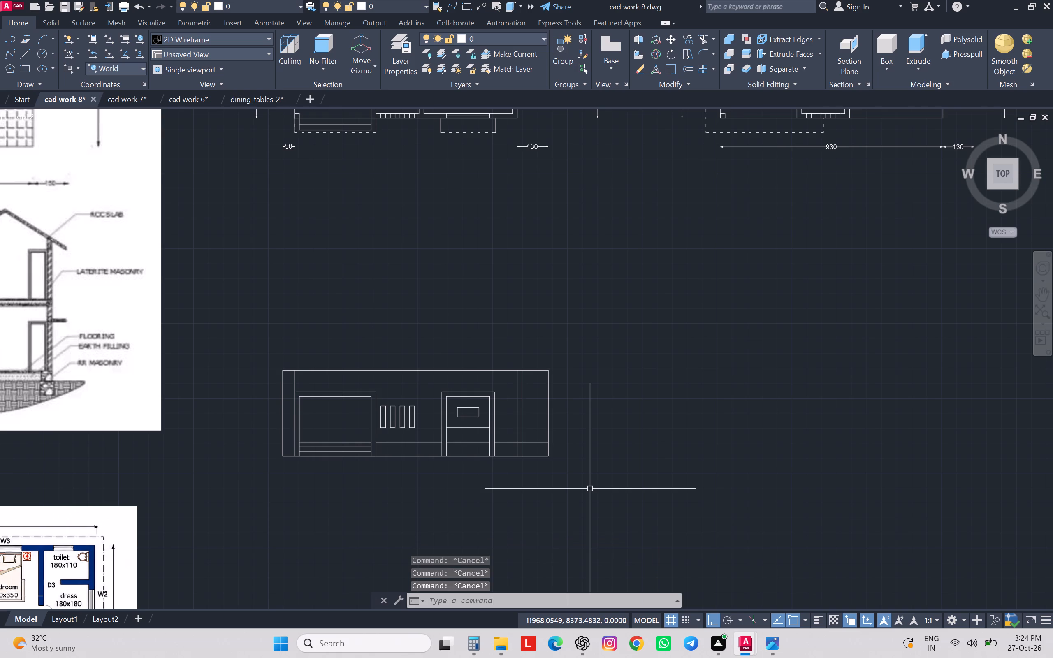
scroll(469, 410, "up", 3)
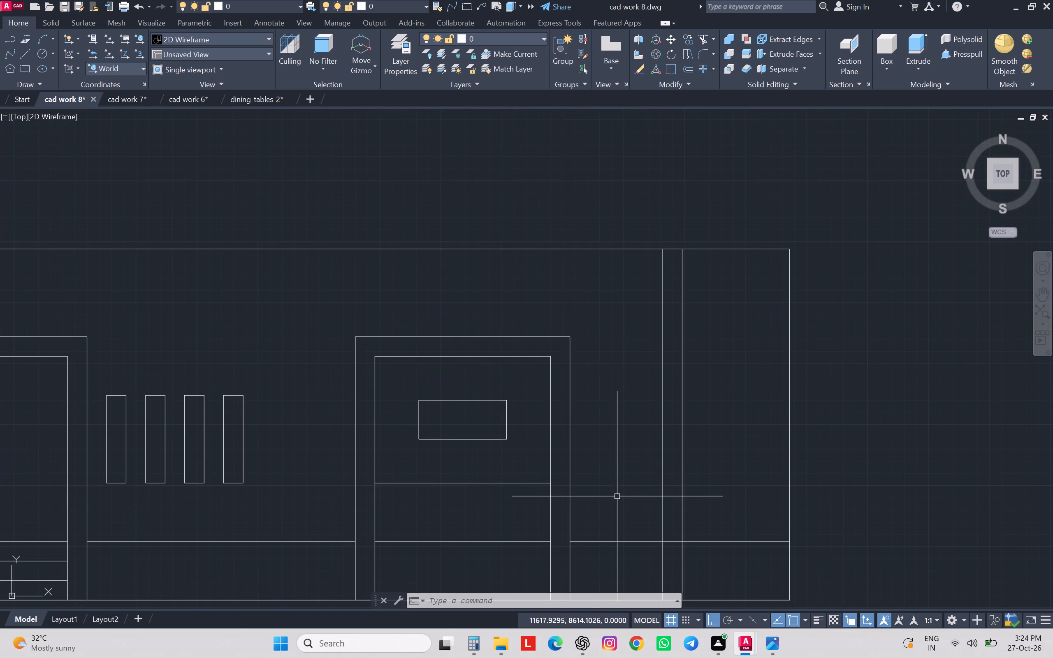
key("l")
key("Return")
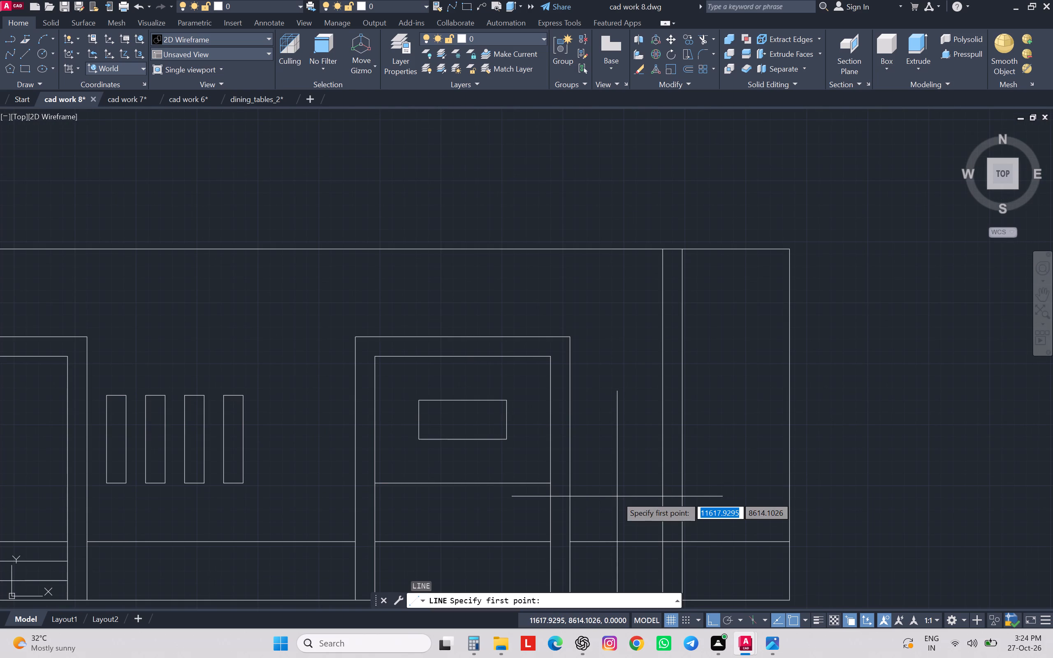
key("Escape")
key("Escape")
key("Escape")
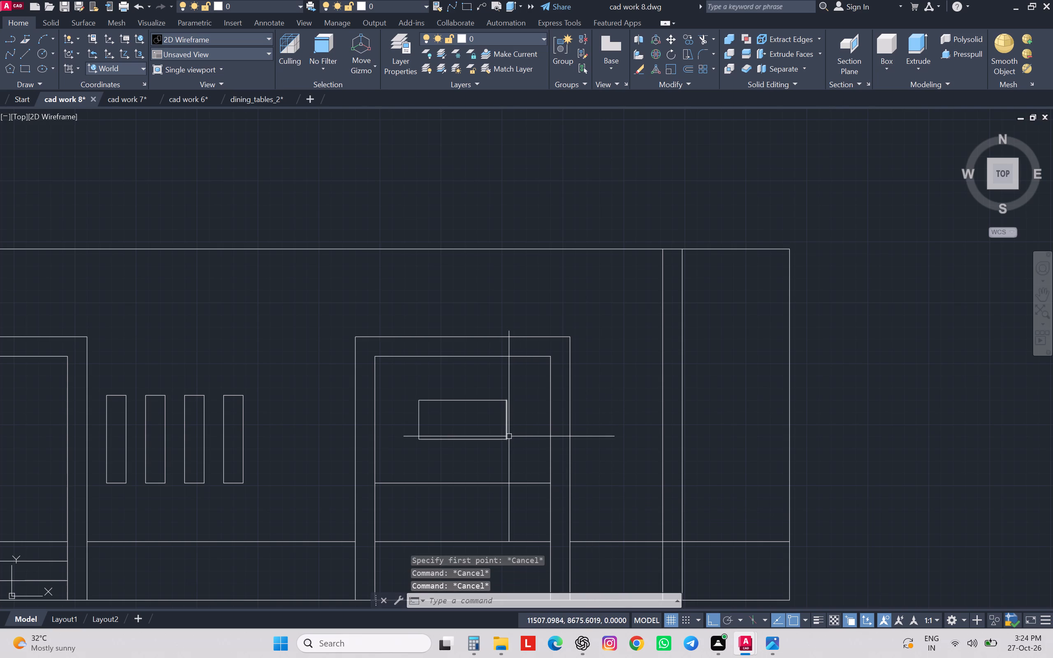
Offset all four sides of the small rectangle inside the window 5 inward.
left_click(520, 372)
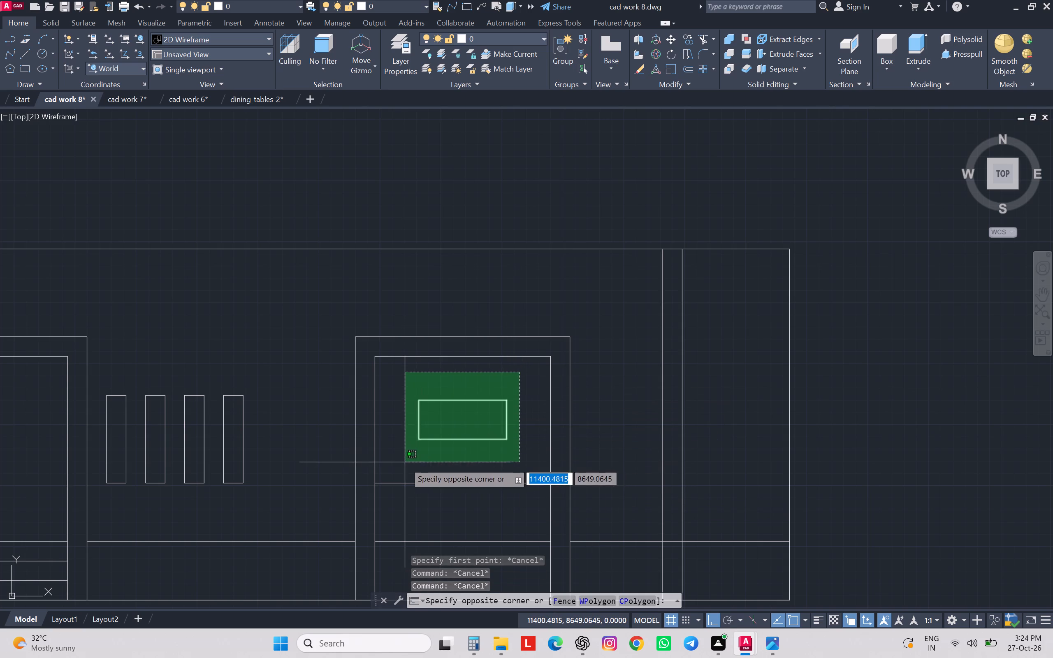
left_click(405, 462)
key("o")
key("Return")
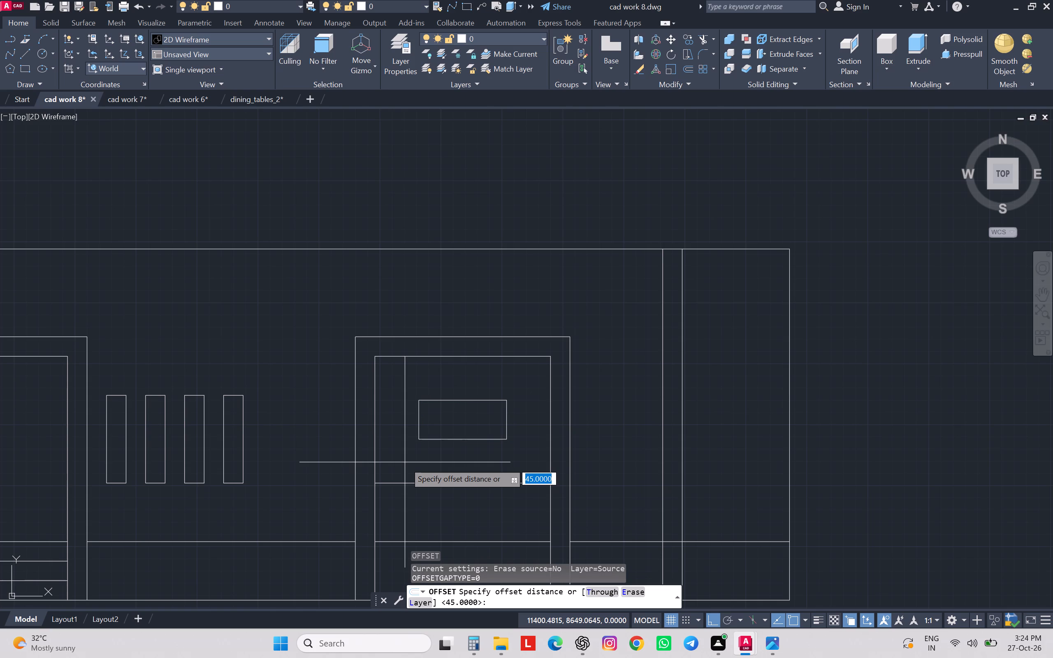
key("5")
key("Return")
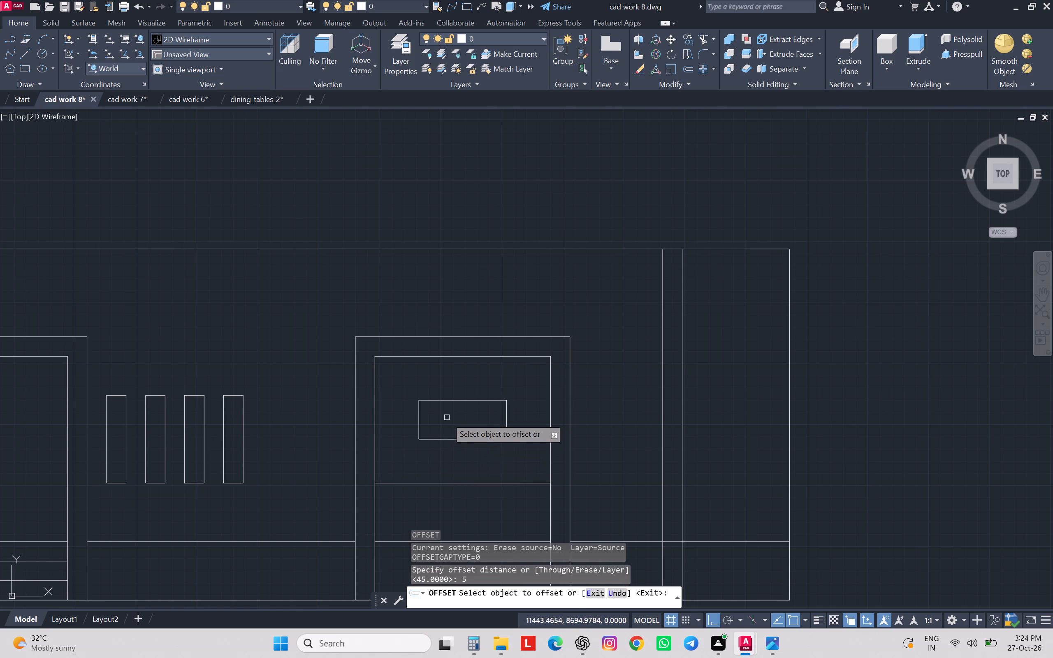
left_click(459, 399)
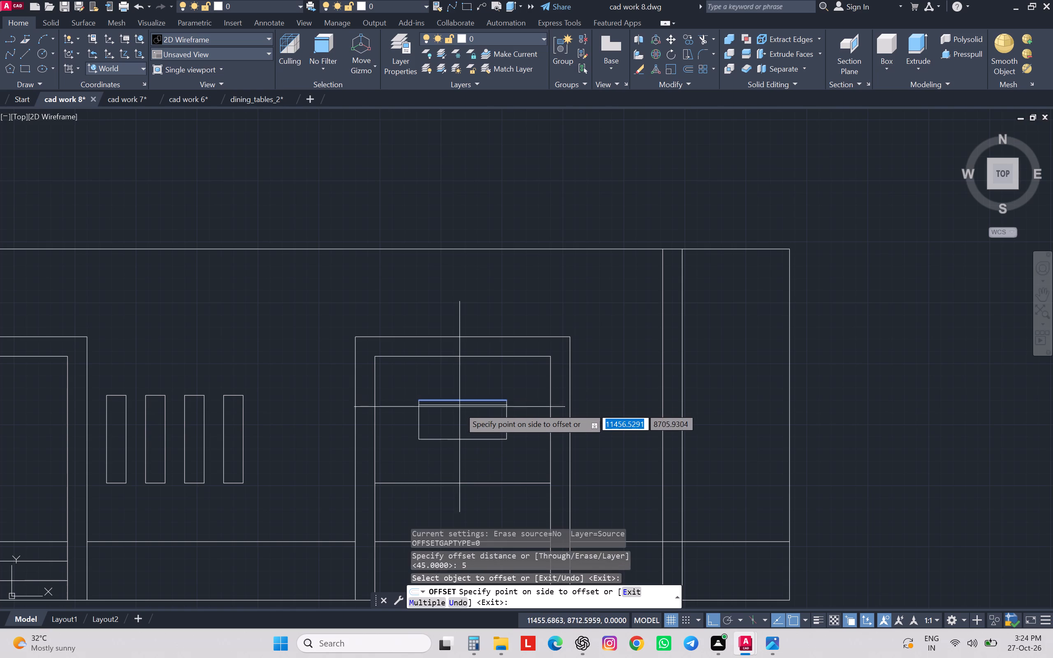
left_click(459, 421)
left_click(506, 424)
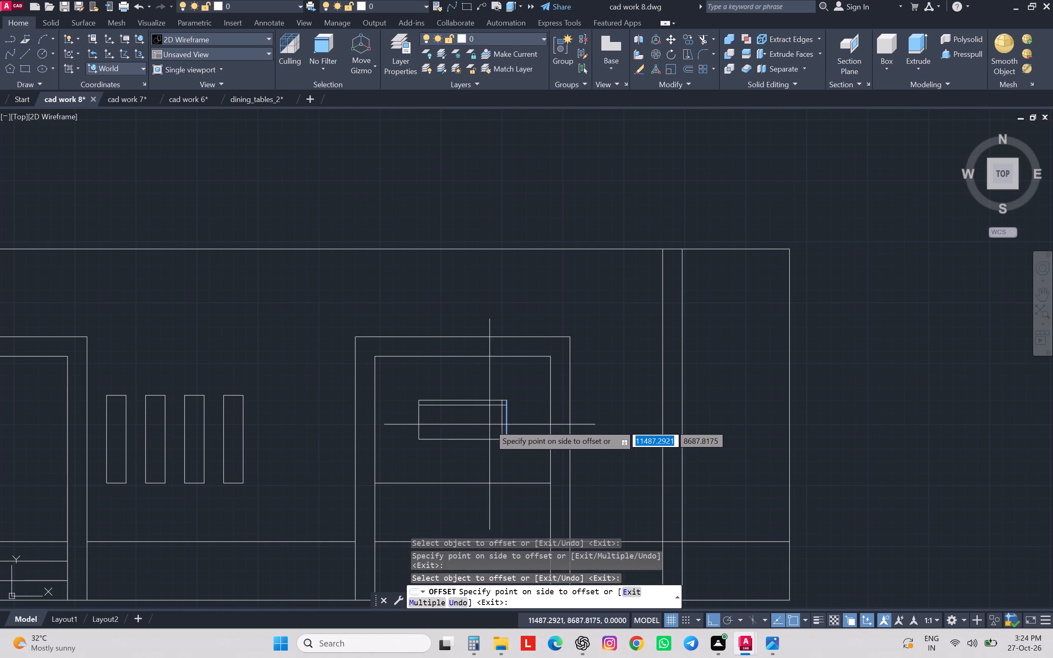
left_click(489, 424)
left_click(480, 439)
left_click(480, 430)
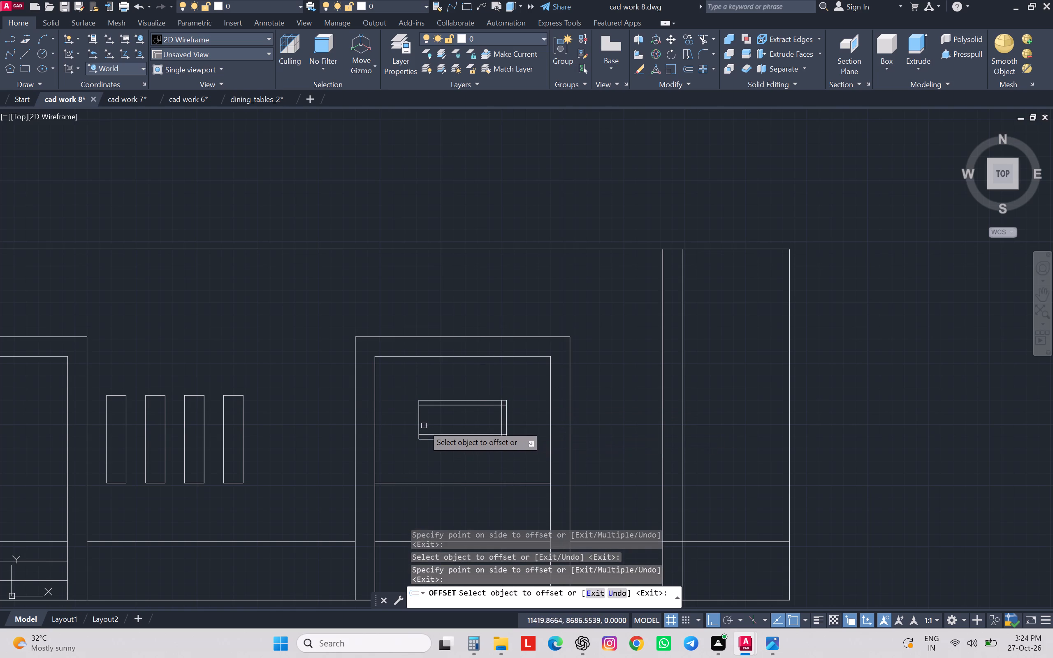
left_click(419, 425)
left_click(438, 423)
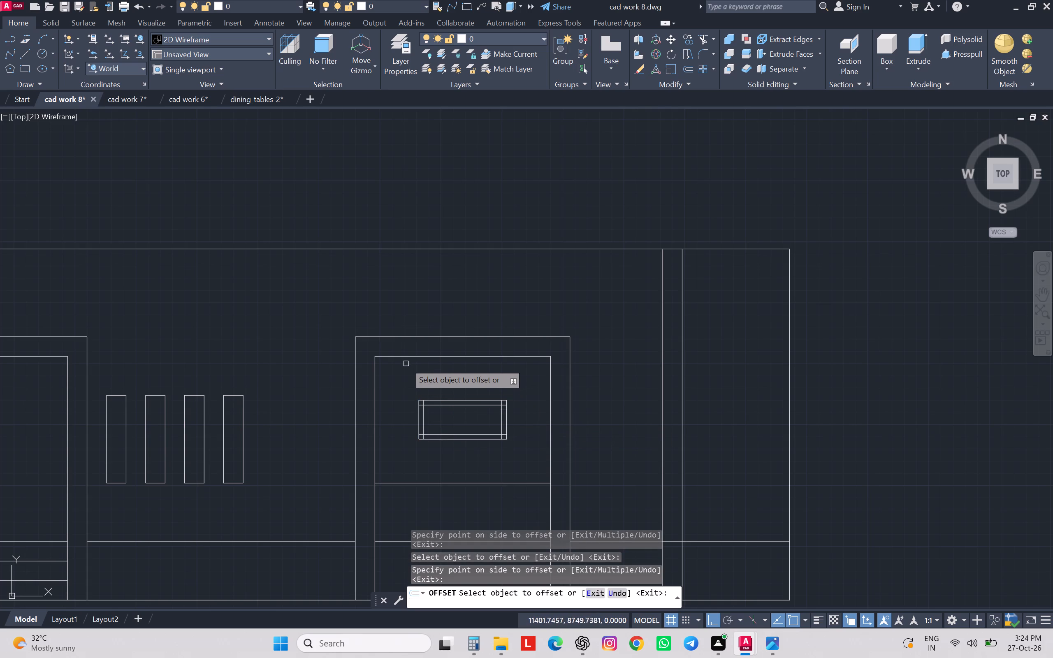
Offset the window opening's top line, both inner side lines and sill line 5 inward.
left_click(408, 358)
left_click(406, 380)
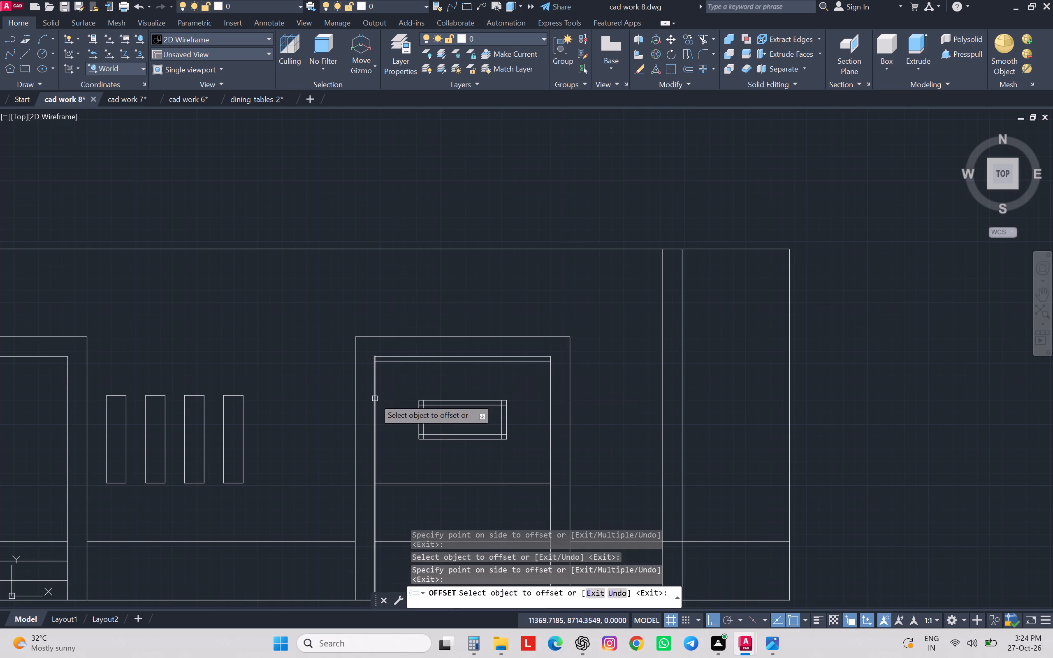
left_click(374, 399)
left_click(385, 399)
left_click(413, 483)
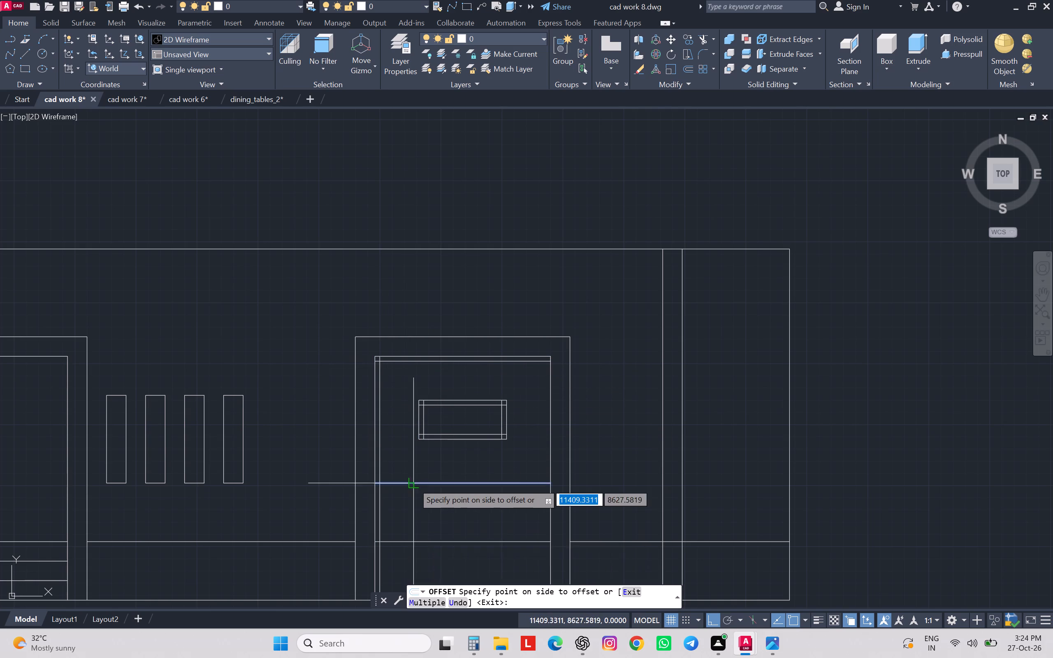
left_click(409, 462)
left_click(548, 455)
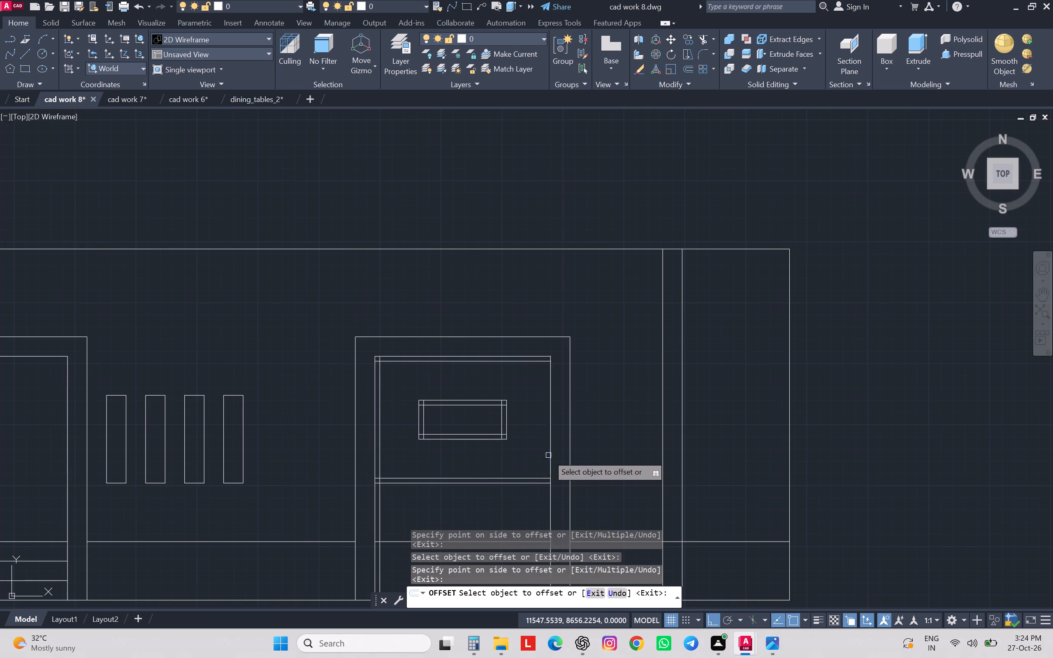
left_click(538, 455)
key("Escape")
key("Escape")
key("Escape")
key("Escape")
key("Escape")
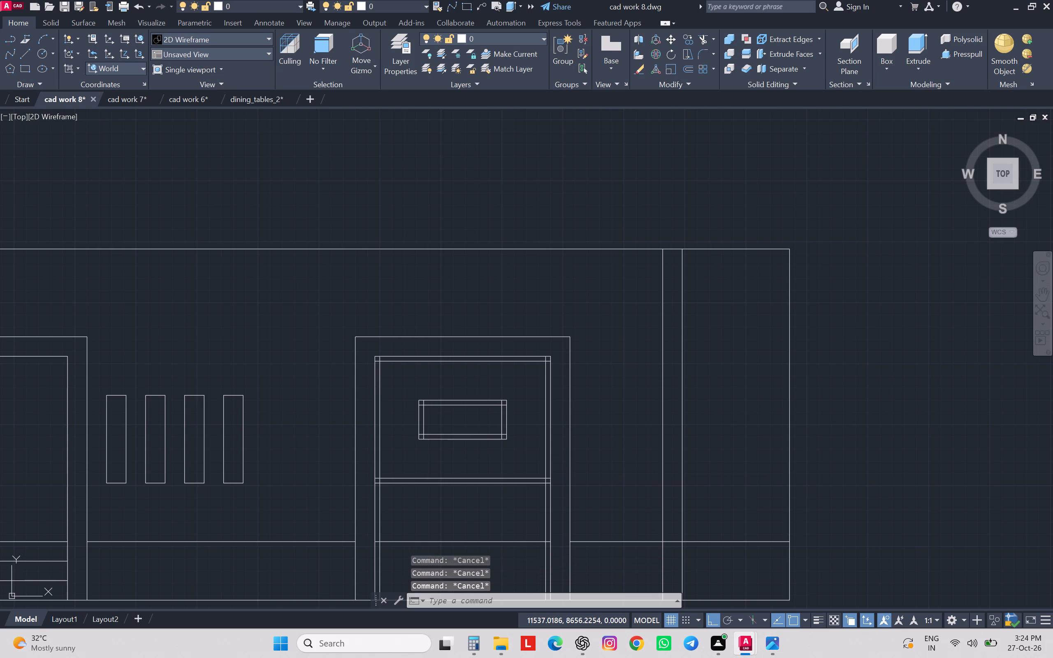
key("Escape")
key("Escape")
Fillet the outer window frame's 5-offset lines at the lower-right, lower-left and upper-left corners with radius 0.
key("f")
key("space")
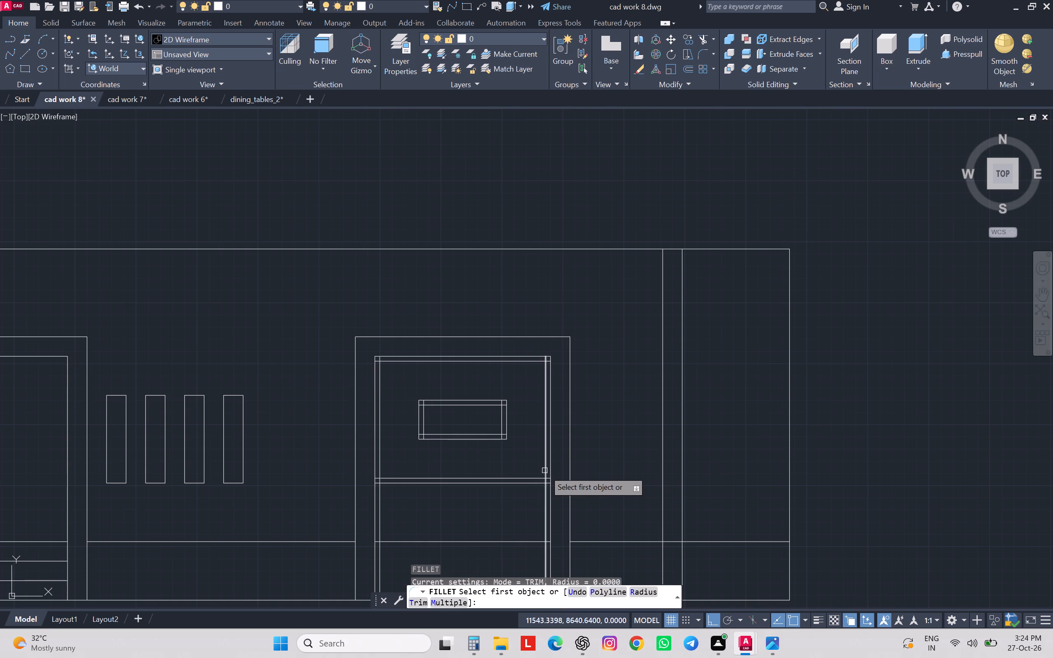
left_click(545, 470)
left_click(538, 477)
key("space")
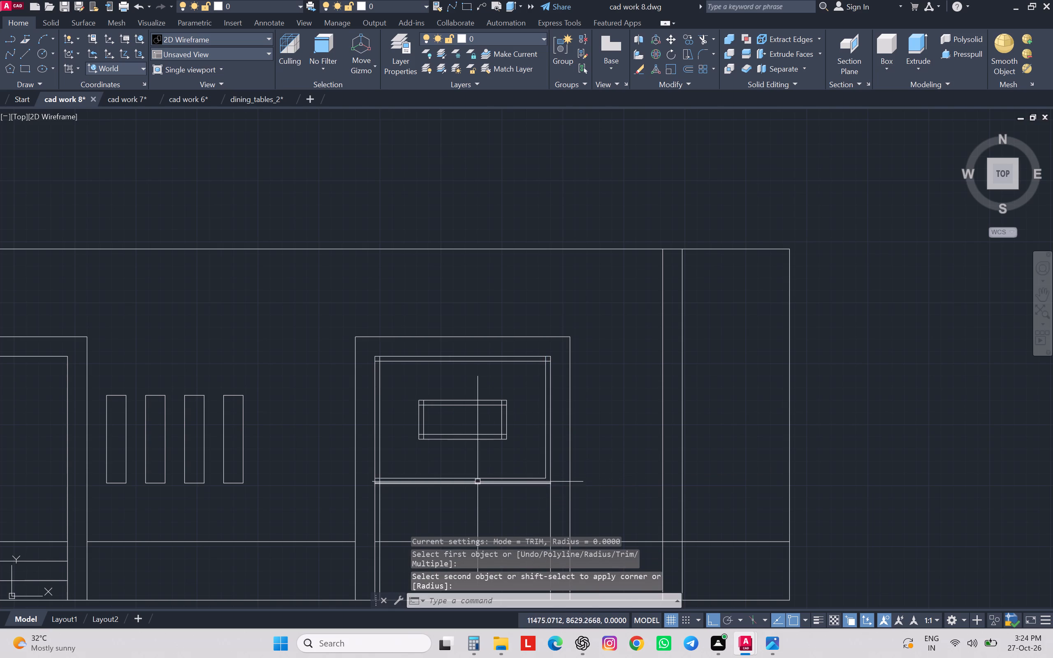
left_click(387, 477)
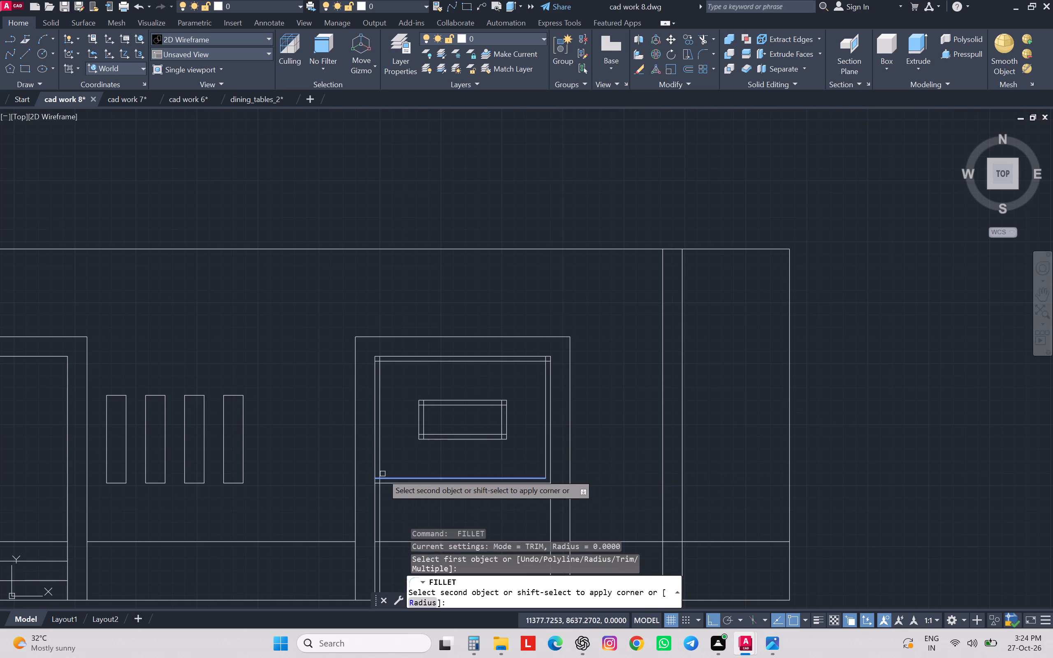
left_click(382, 466)
key("space")
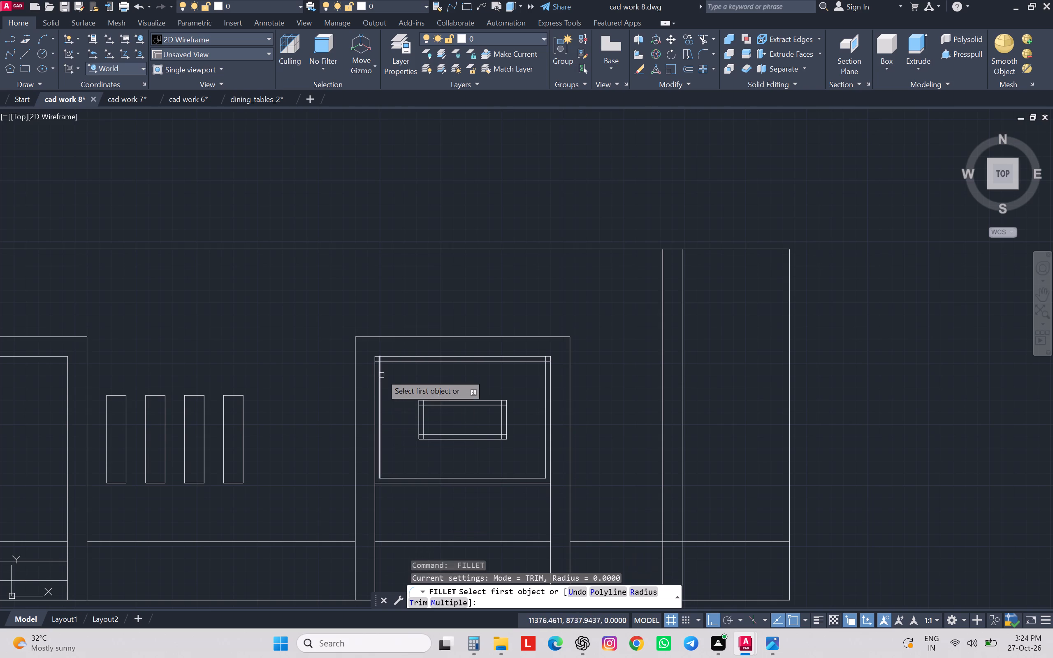
scroll(390, 364, "up", 4)
left_click(384, 350)
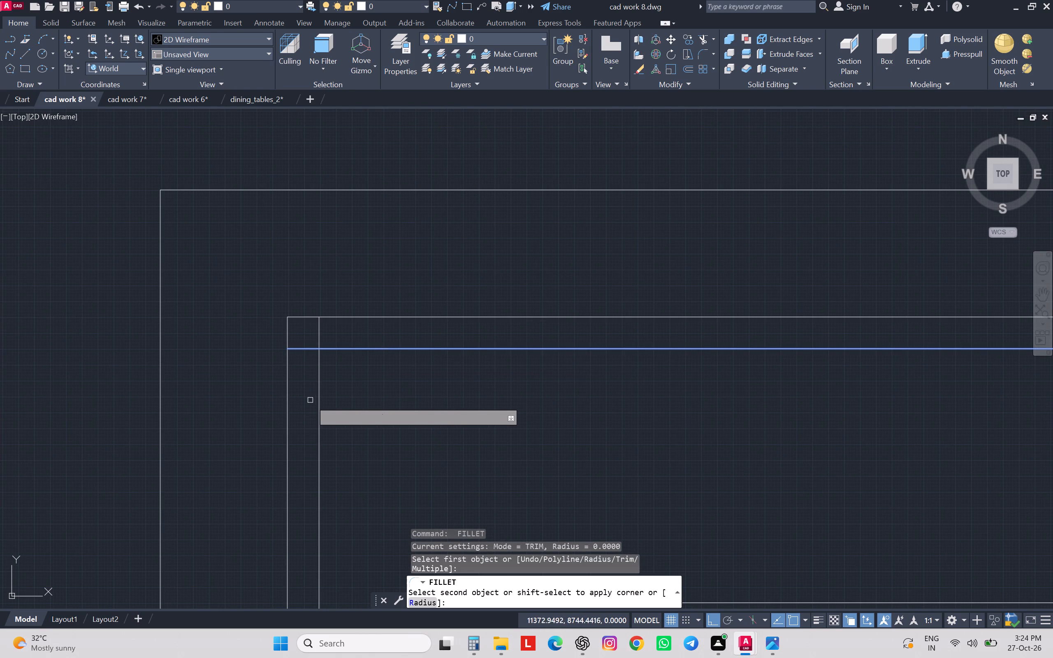
left_click(318, 402)
Fillet the outer window frame's top and right 5-offset lines into a square upper-right corner with radius 0.
scroll(318, 399, "down", 3)
scroll(586, 385, "down", 1)
key("space")
scroll(586, 385, "up", 2)
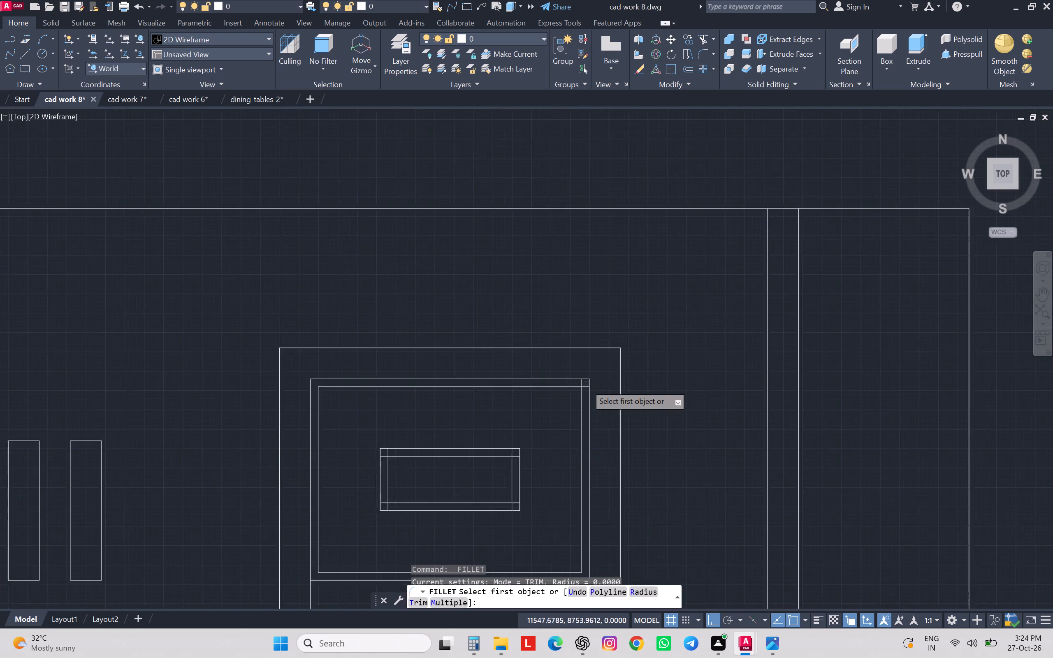
scroll(586, 385, "up", 2)
left_click(557, 391)
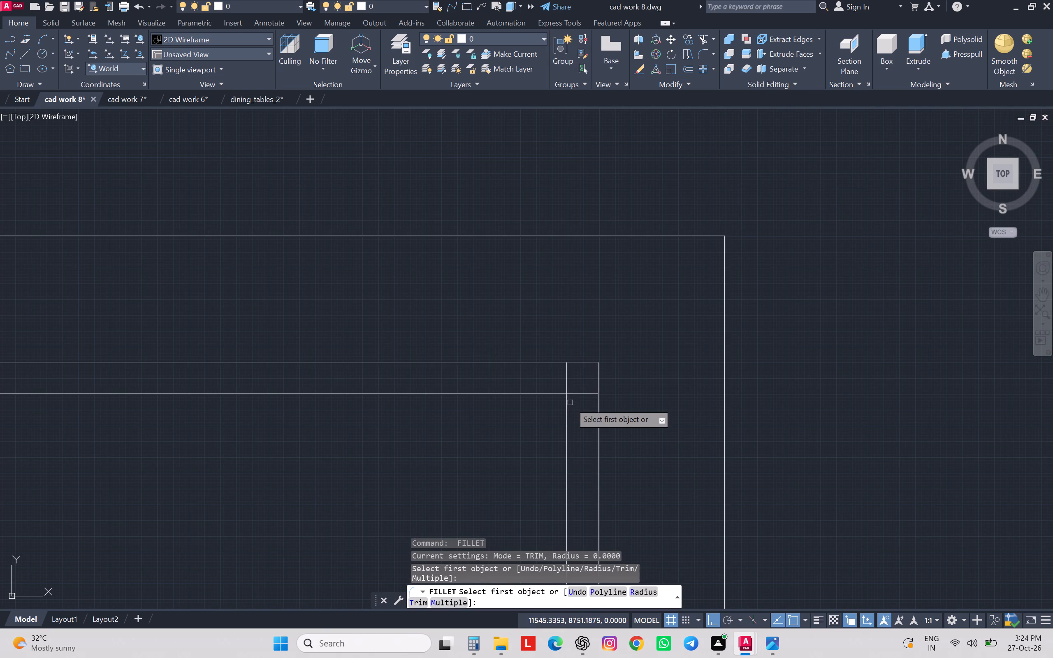
left_click(568, 403)
key("space")
left_click(568, 403)
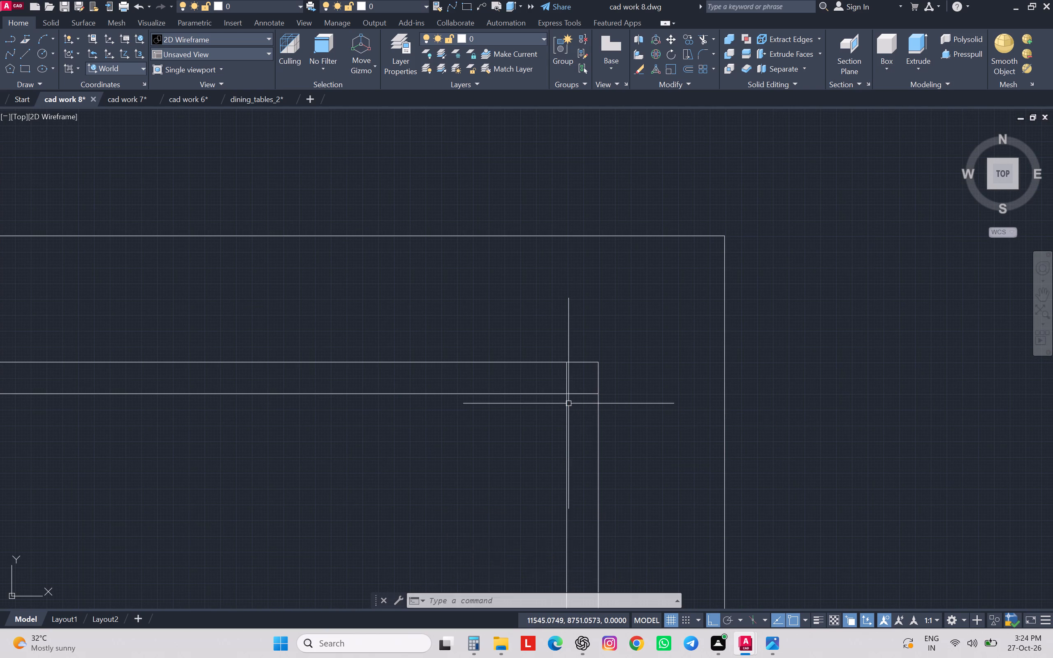
key("Escape")
key("Escape")
key("Escape")
key("Escape")
key("Escape")
key("Escape")
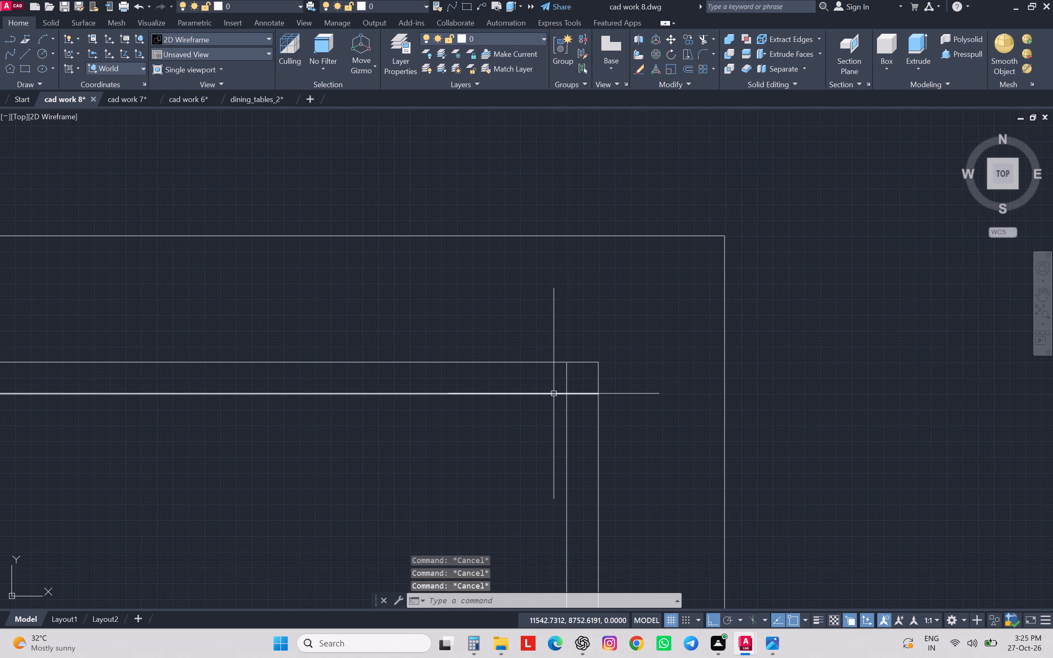
type("f")
key("space")
left_click(554, 394)
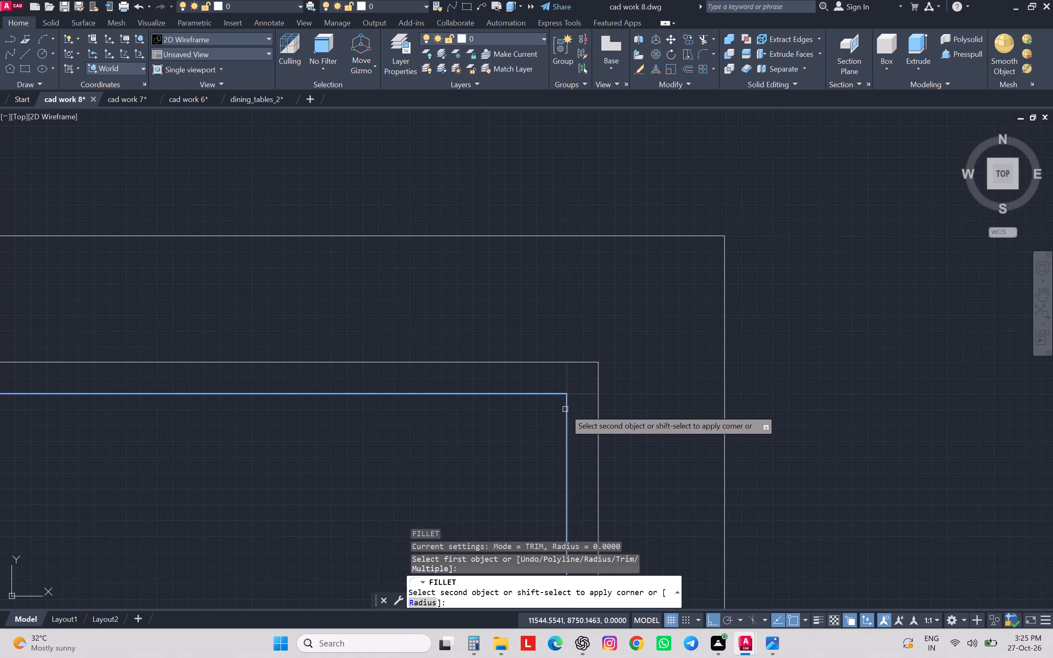
left_click(567, 411)
Fillet the 5-offset lines of the small rectangle inside the window into a square lower-right corner with radius 0.
scroll(573, 363, "down", 3)
scroll(639, 431, "down", 1)
middle_click_drag(658, 471, 659, 449)
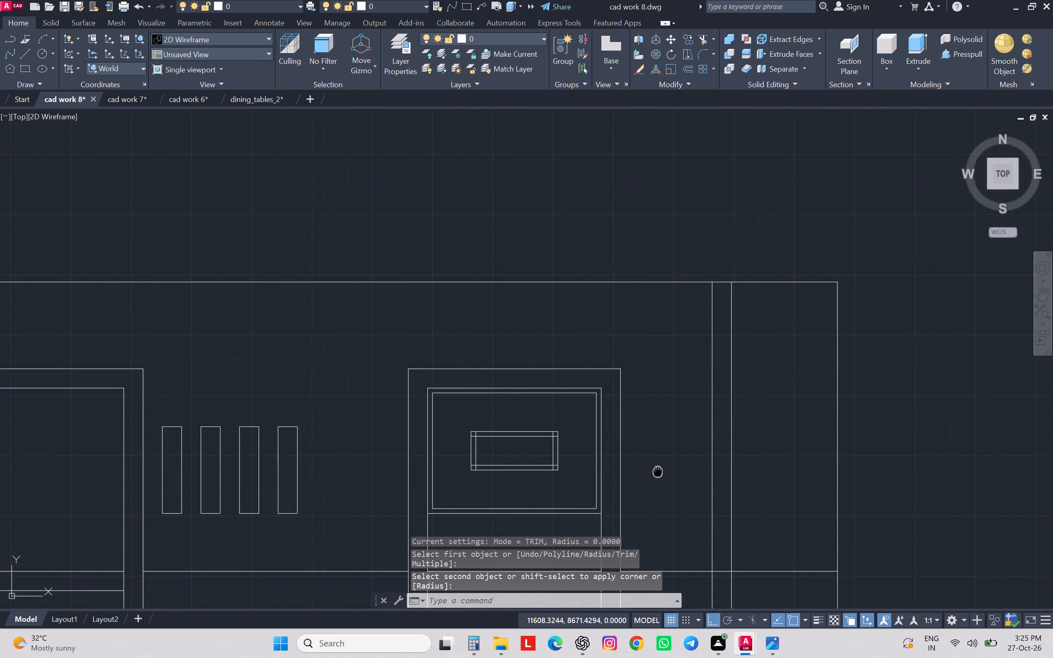
middle_click_drag(659, 449, 659, 383)
scroll(566, 386, "up", 4)
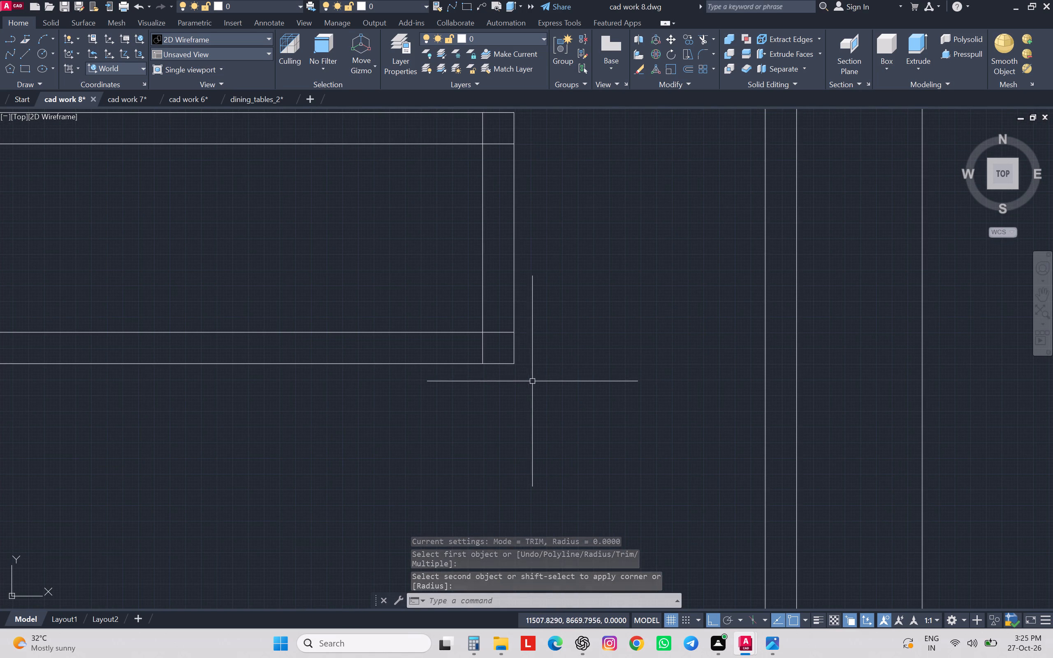
key("space")
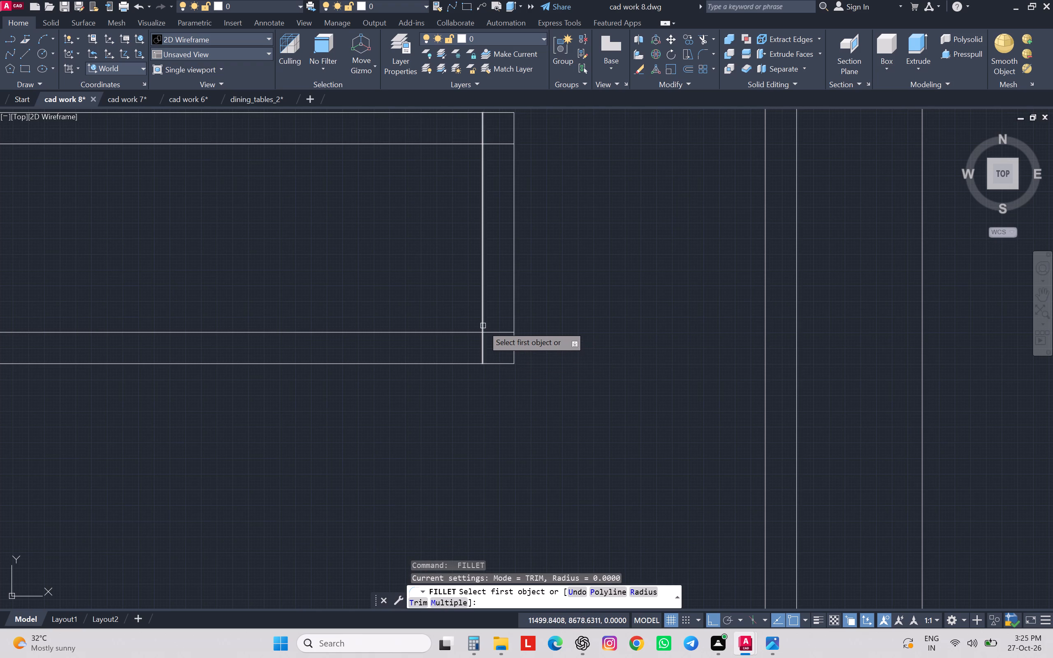
left_click(483, 326)
left_click(474, 333)
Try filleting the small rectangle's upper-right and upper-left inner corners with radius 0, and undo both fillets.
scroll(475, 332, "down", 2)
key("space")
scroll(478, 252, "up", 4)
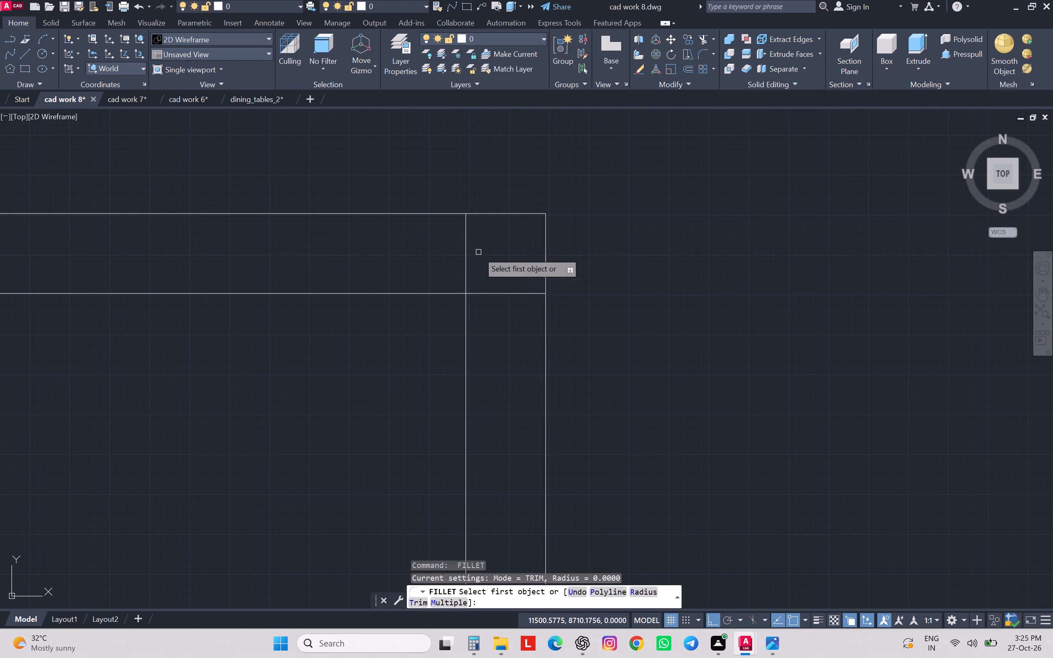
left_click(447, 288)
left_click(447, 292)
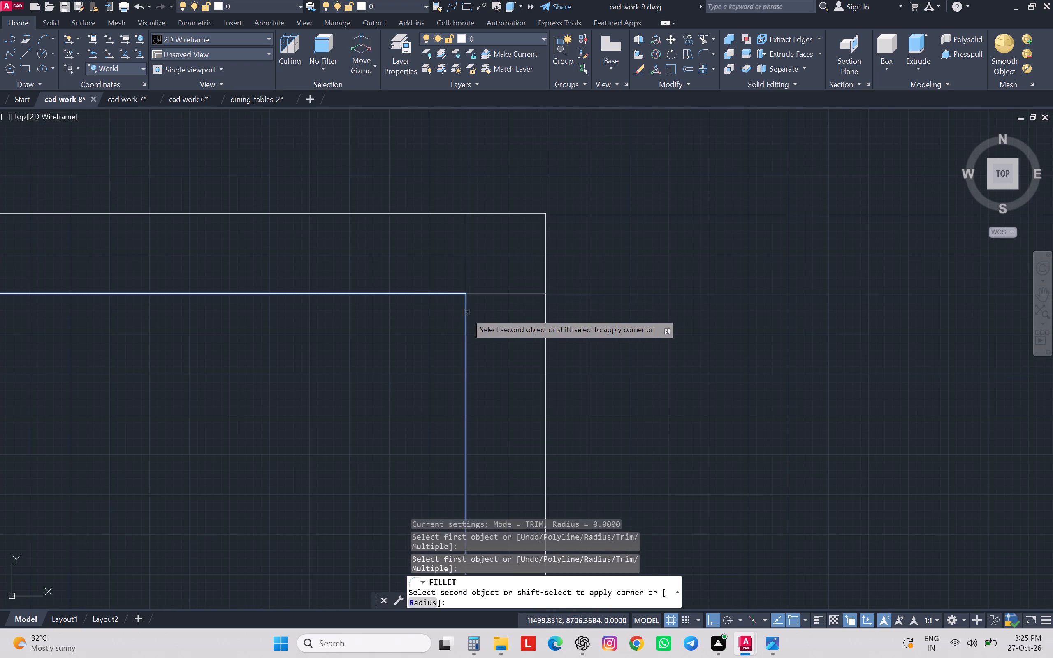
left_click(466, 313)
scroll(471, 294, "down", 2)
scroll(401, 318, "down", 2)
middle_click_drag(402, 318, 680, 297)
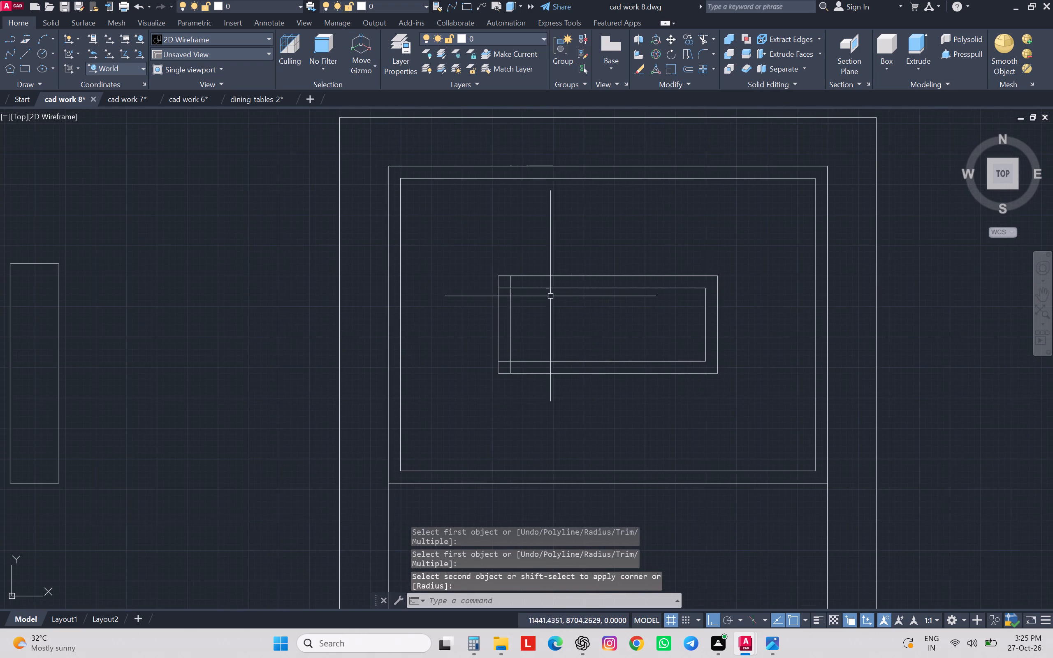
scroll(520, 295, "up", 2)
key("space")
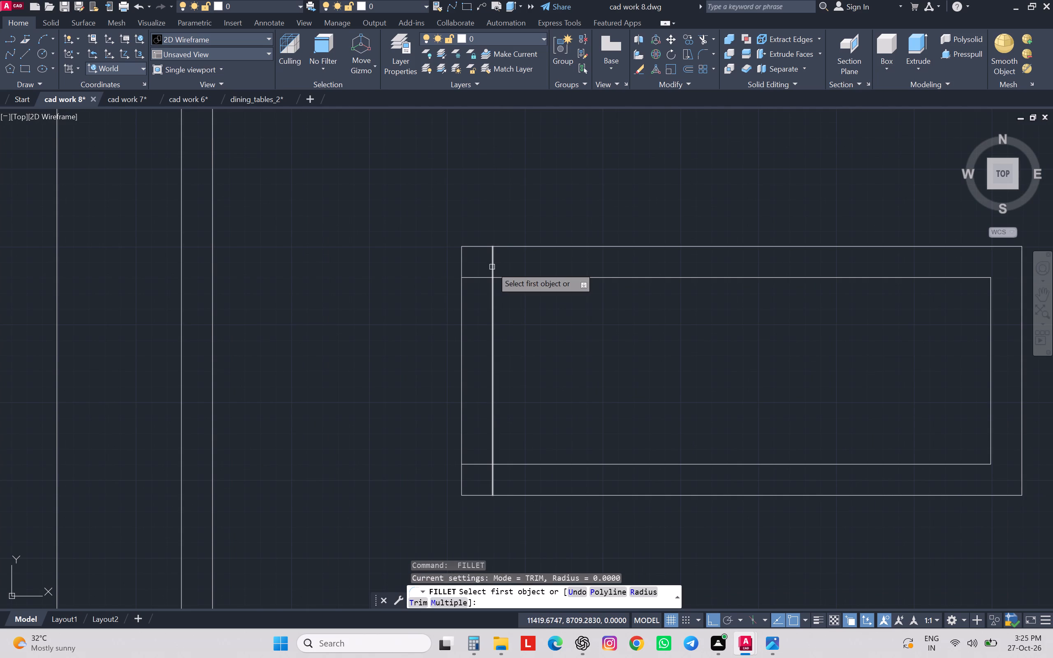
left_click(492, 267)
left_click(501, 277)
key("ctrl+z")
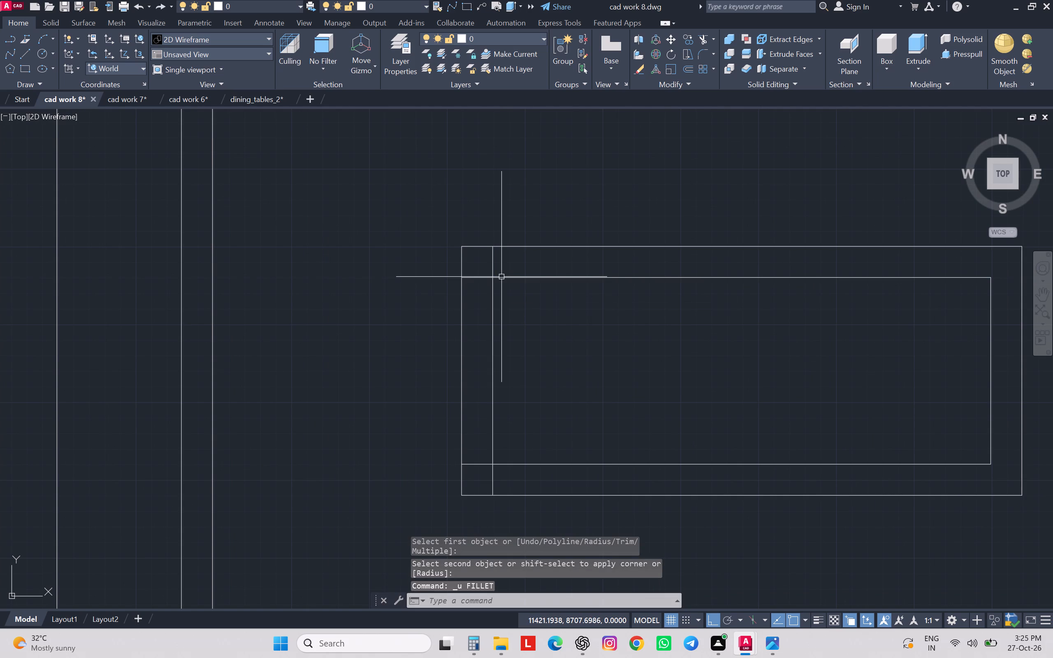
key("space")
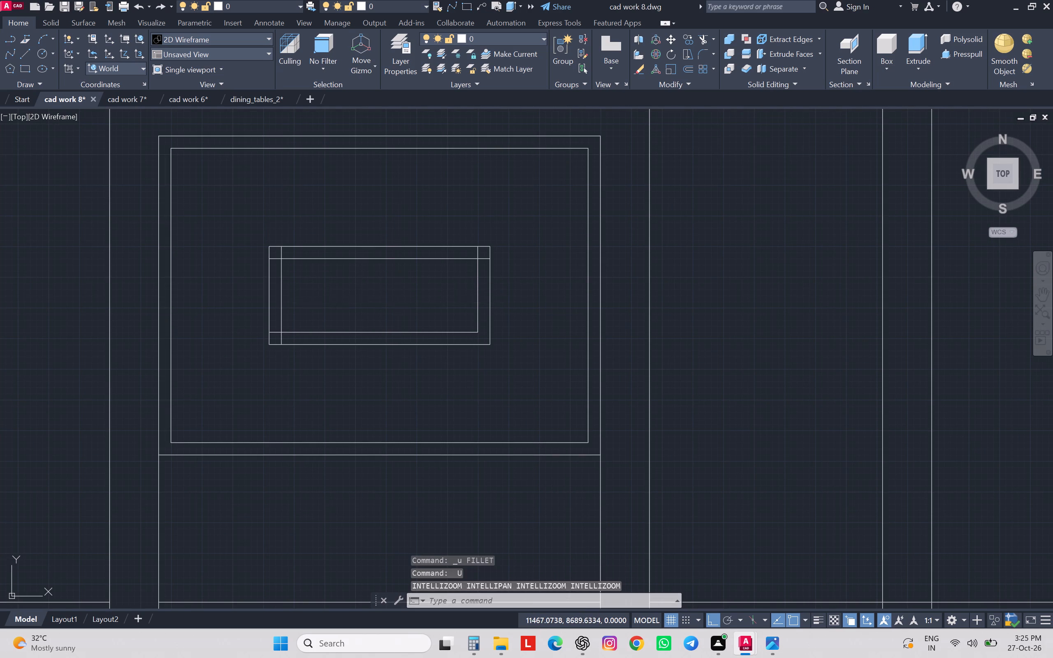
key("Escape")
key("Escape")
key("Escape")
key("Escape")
Trim the overhanging ends of the small rectangle's 5-offset lines at the upper-right, upper-left and lower-left corners.
type("tr")
key("space")
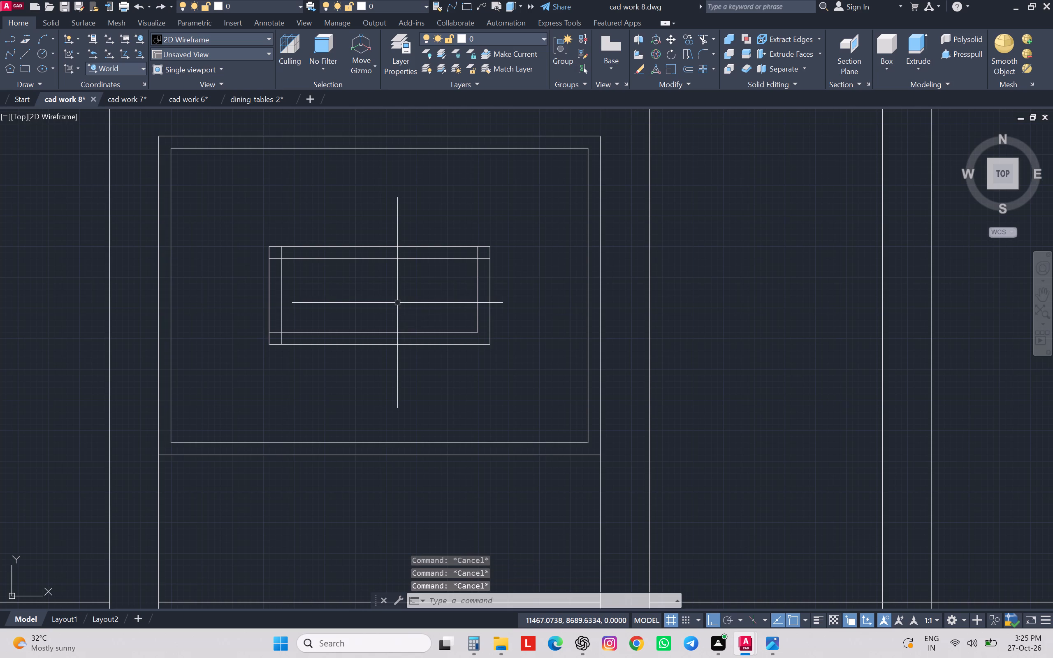
scroll(483, 261, "up", 3)
left_click_drag(483, 261, 481, 257)
left_click(448, 234)
scroll(448, 234, "down", 4)
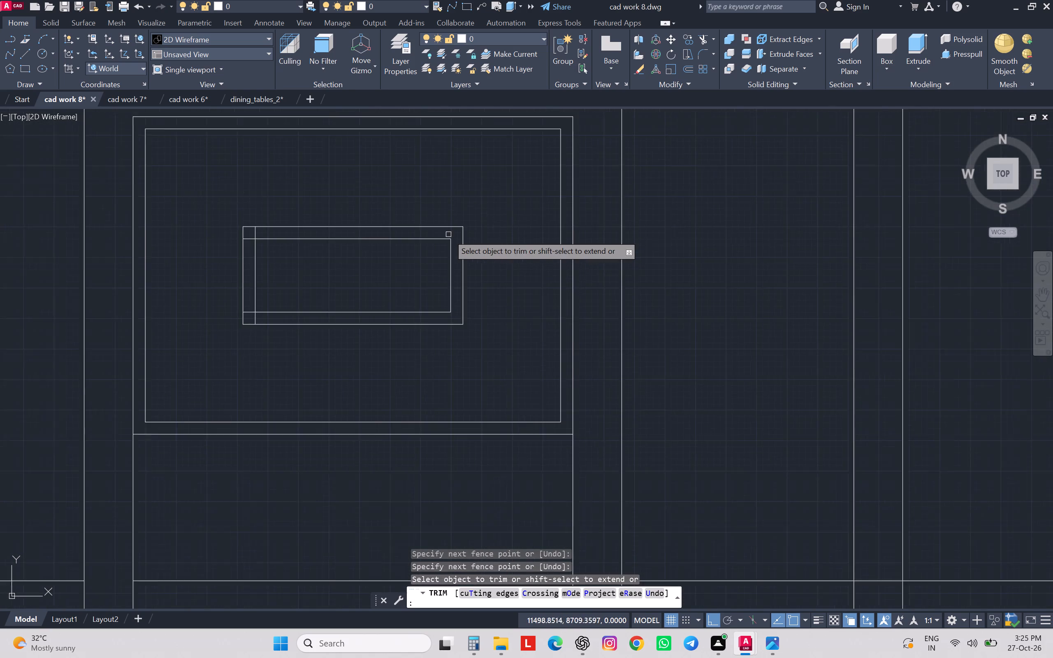
scroll(316, 237, "up", 1)
scroll(316, 237, "down", 1)
scroll(316, 237, "up", 2)
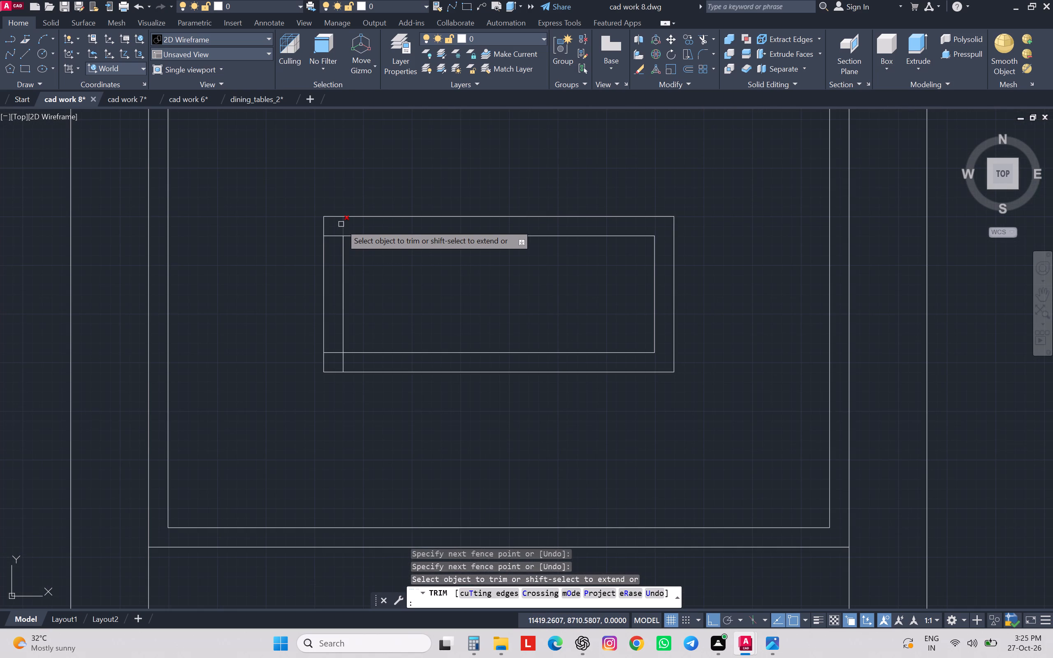
left_click(341, 224)
left_click(336, 235)
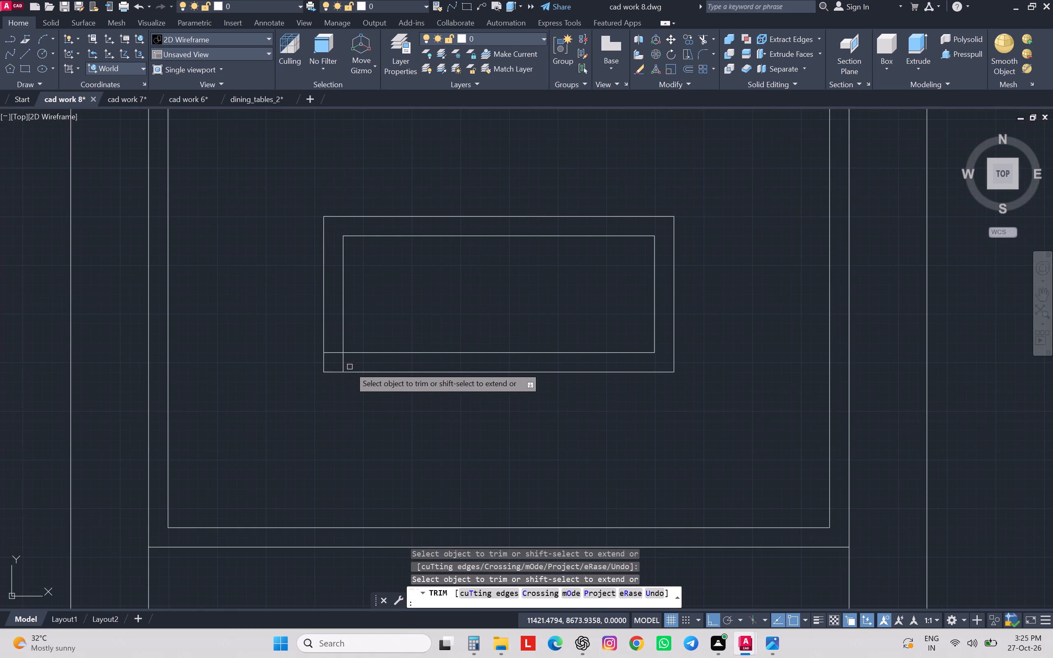
left_click(350, 367)
left_click(331, 351)
scroll(358, 328, "down", 3)
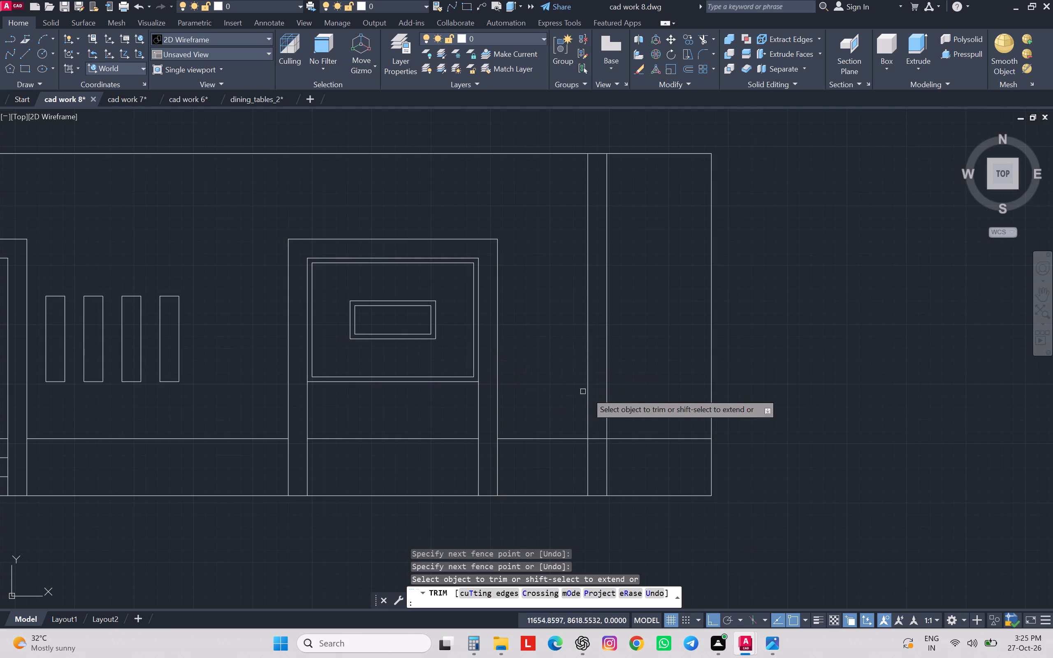
Examine the front elevation and Section A-A in the coloured reference sheet for the storey heights and slab.
type("```````")
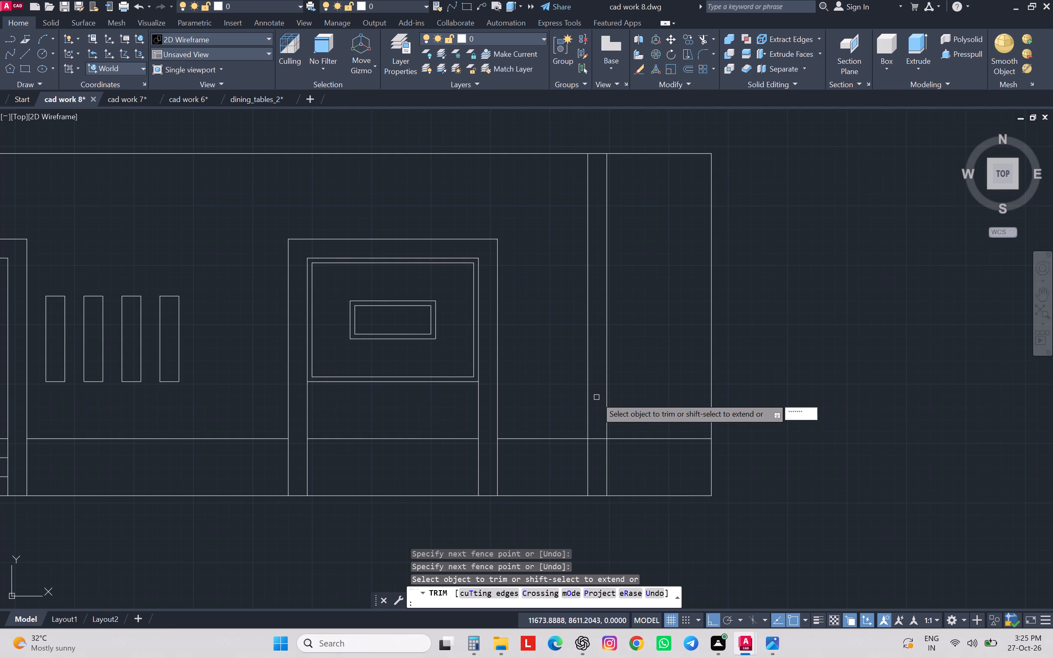
scroll(608, 383, "down", 3)
scroll(573, 380, "down", 2)
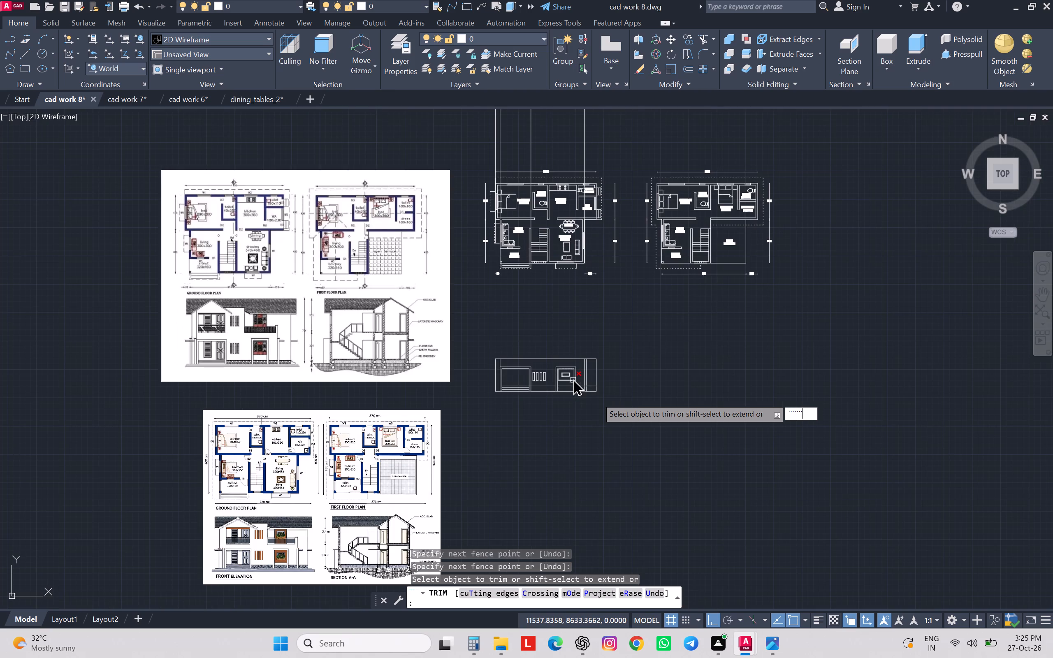
middle_click_drag(244, 559, 238, 505)
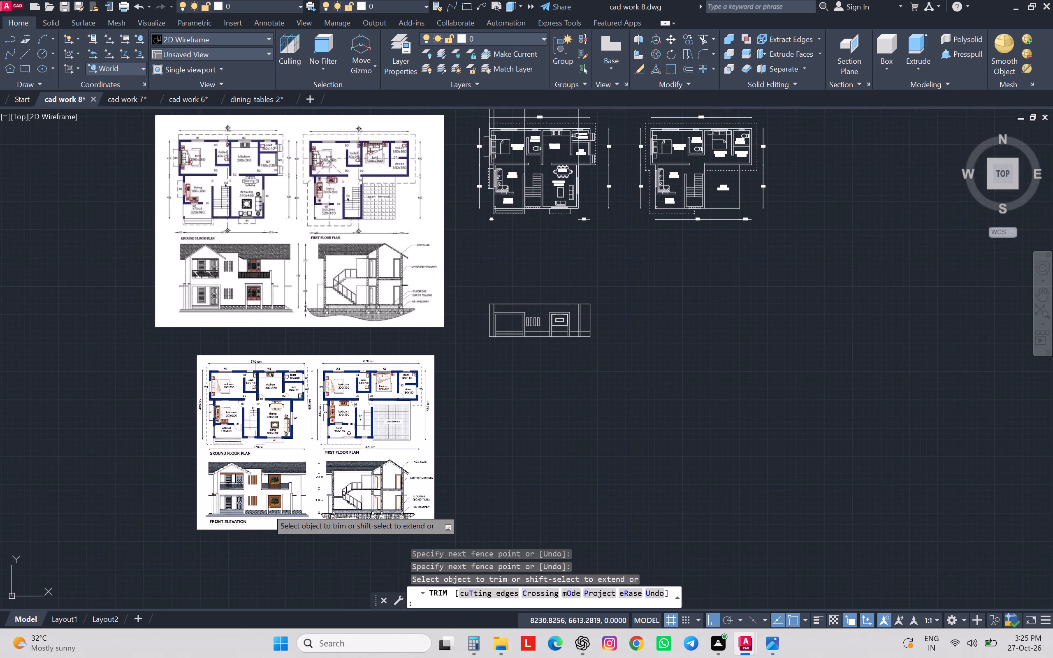
scroll(267, 508, "up", 4)
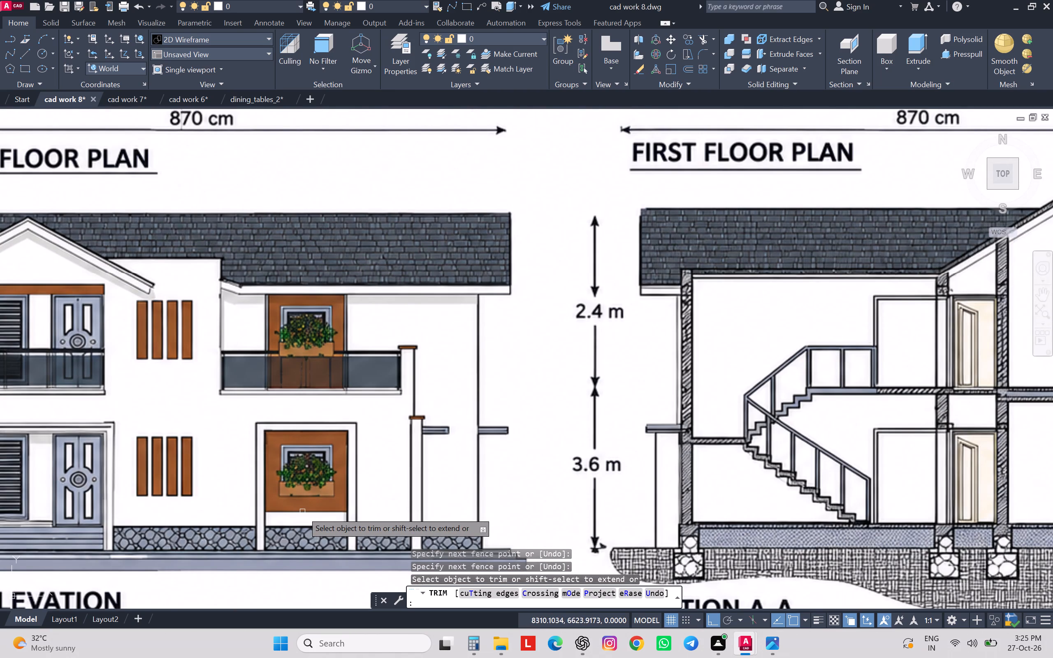
scroll(302, 512, "down", 2)
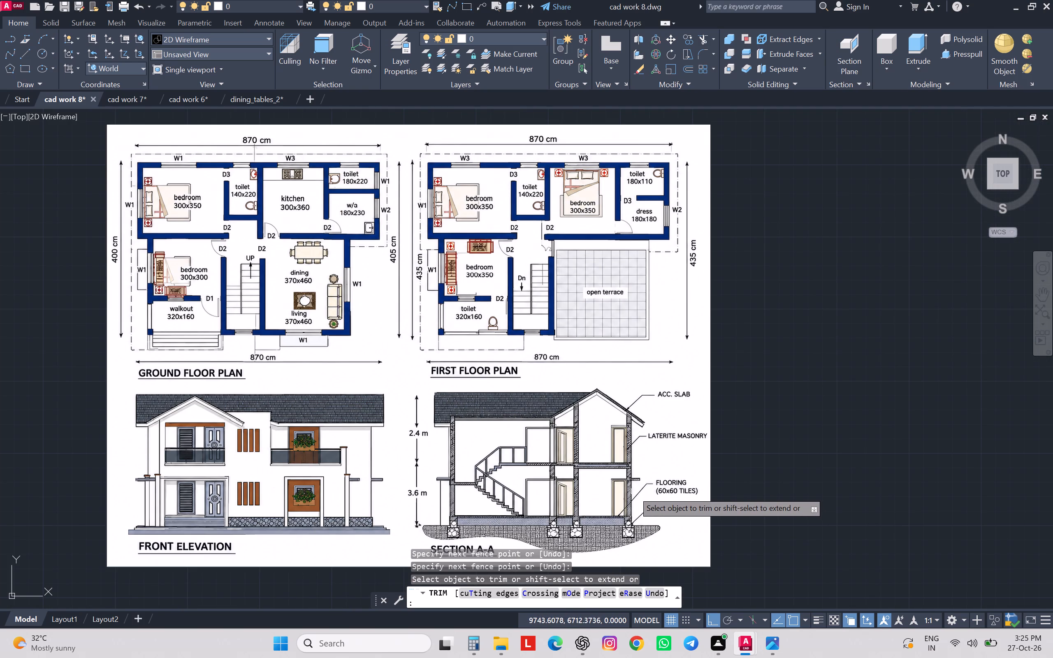
middle_click_drag(633, 491, 430, 443)
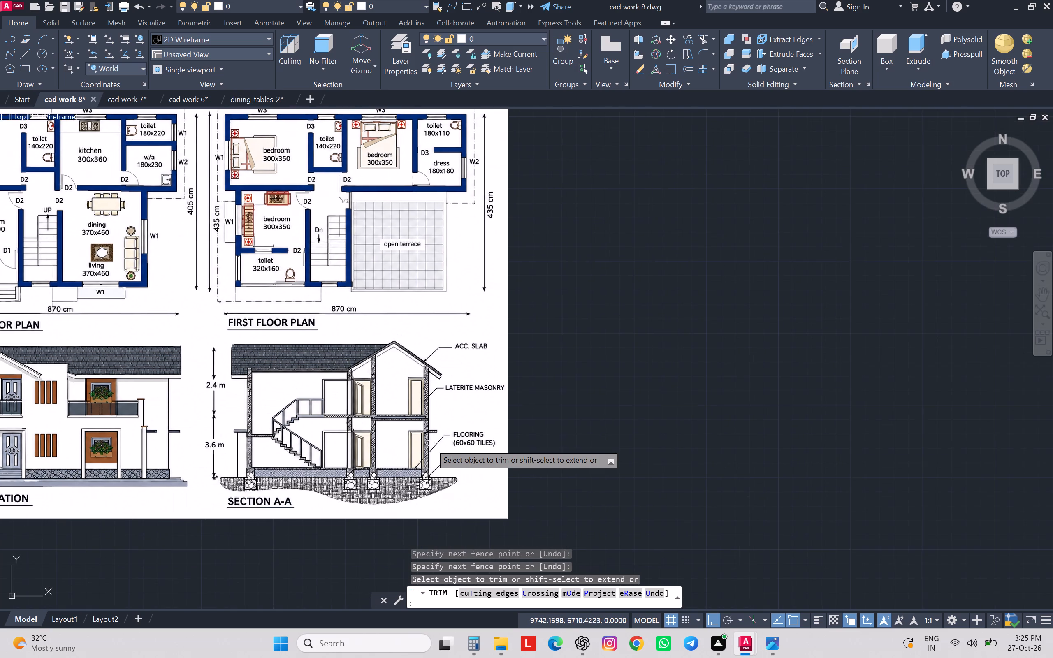
scroll(430, 443, "down", 2)
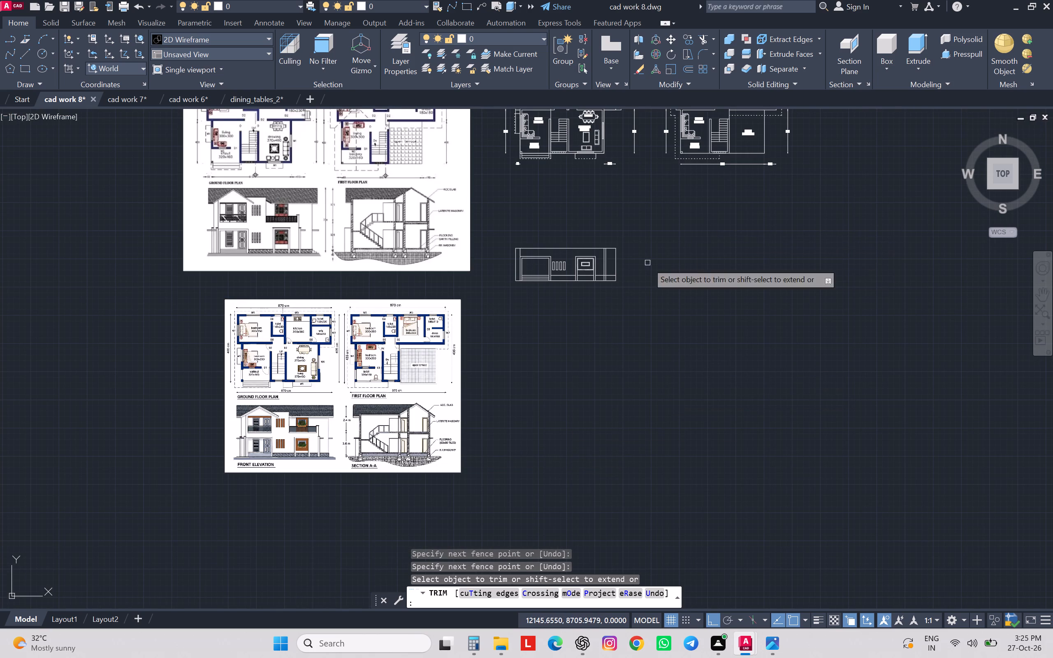
middle_click_drag(647, 263, 698, 364)
scroll(656, 358, "up", 4)
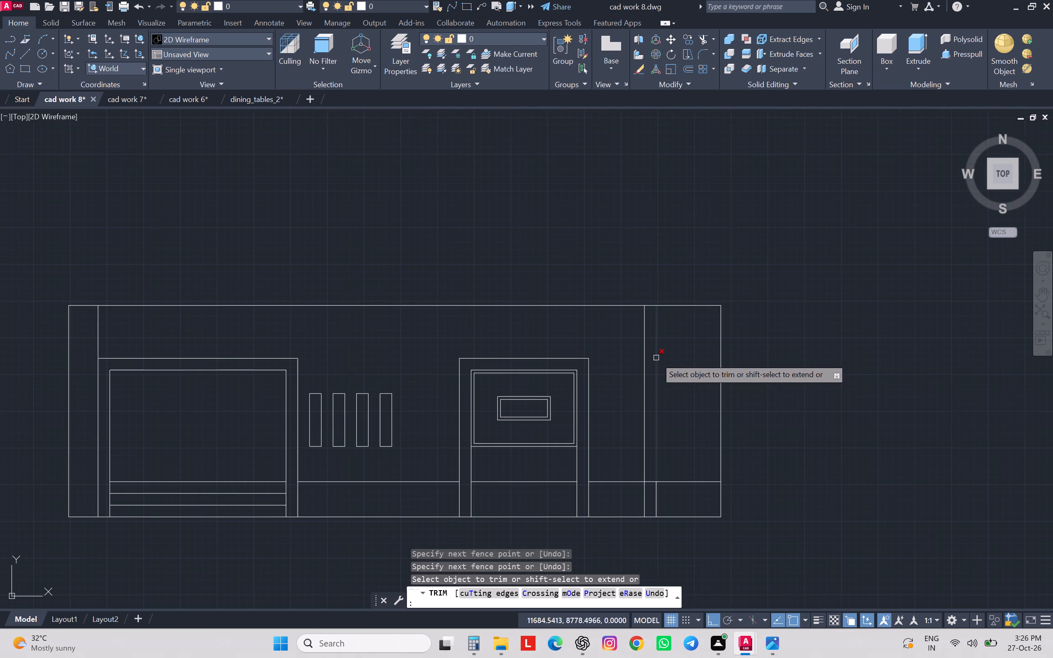
key("Escape")
key("Escape")
key("Escape")
key("Escape")
key("Escape")
Offset the front elevation's top line 10 upward.
key("o")
key("Return")
type("10")
key("Return")
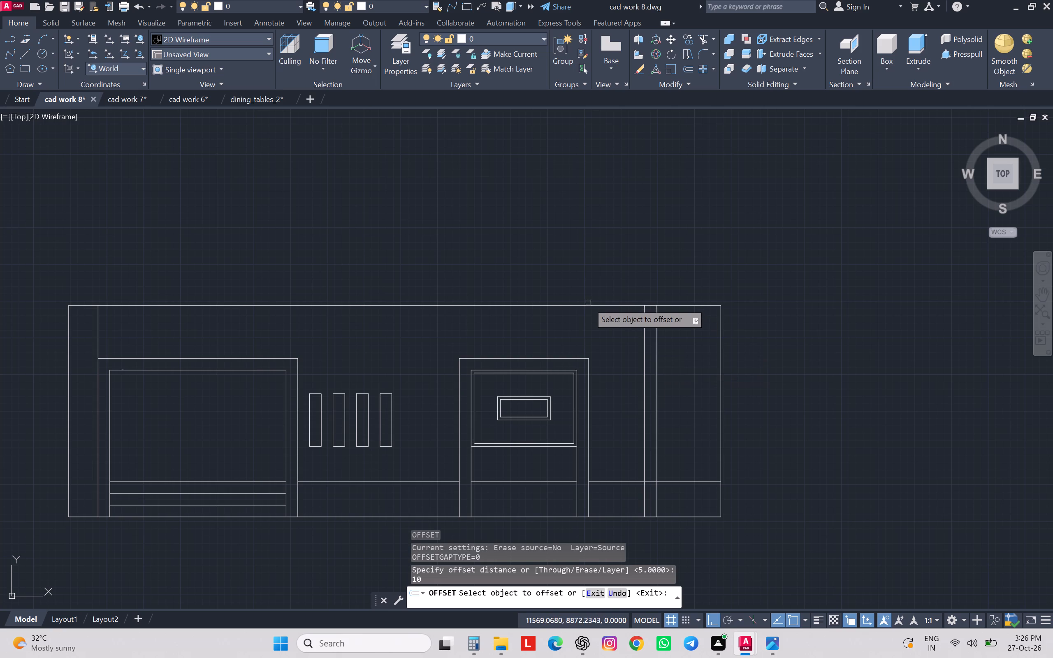
left_click(588, 304)
left_click(581, 269)
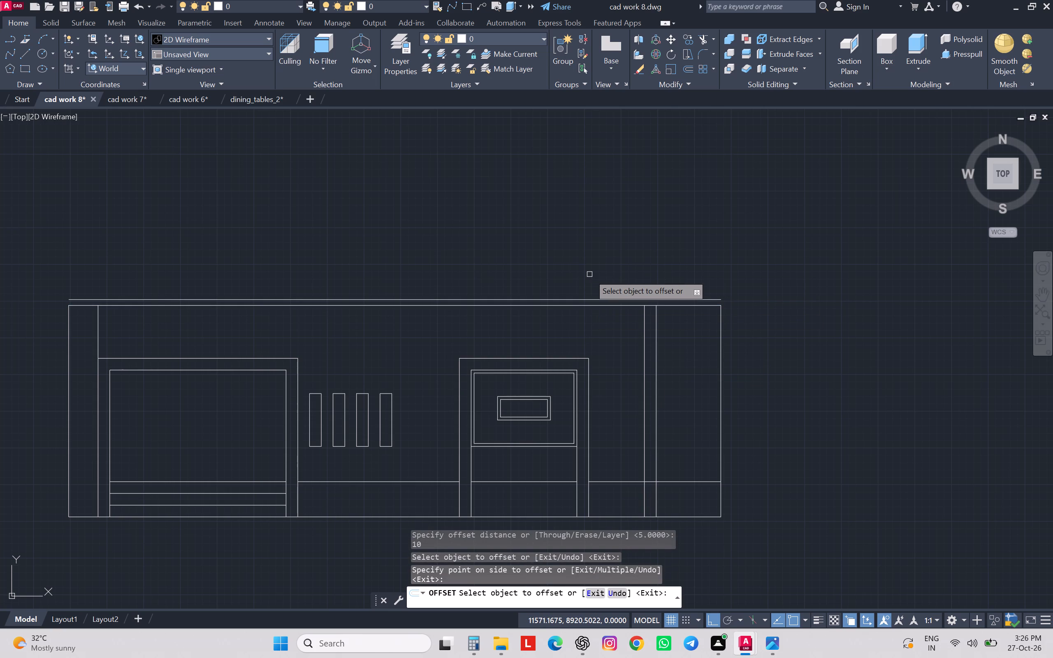
key("Escape")
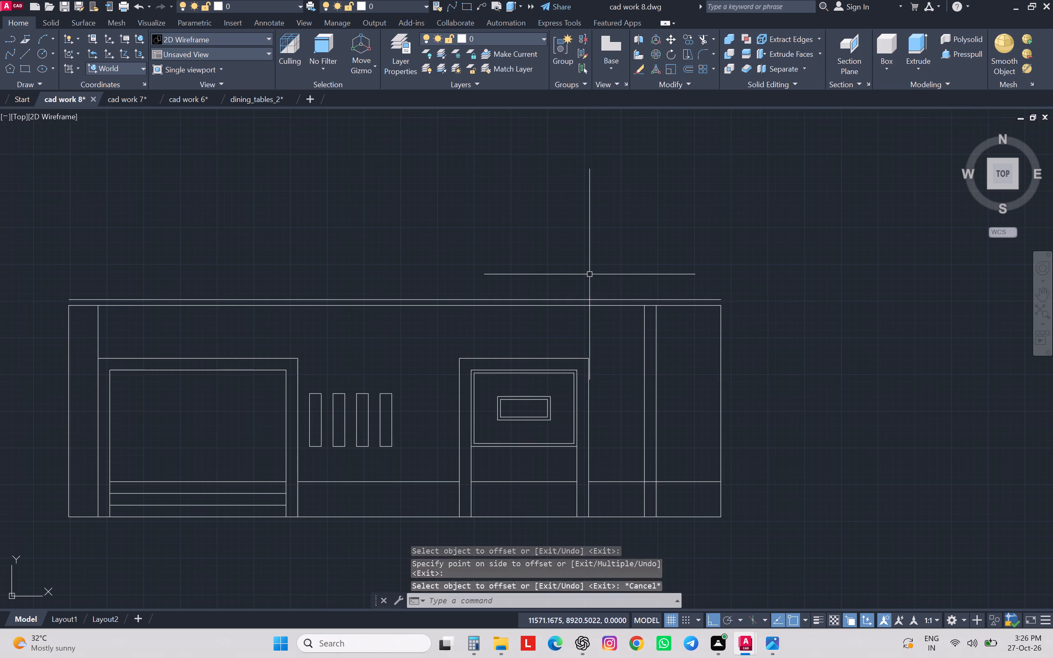
key("Escape")
key("Escape")
key("Escape")
Offset the uppermost line above the ground-floor elevation 300 upward for the first-floor height.
key("o")
key("Return")
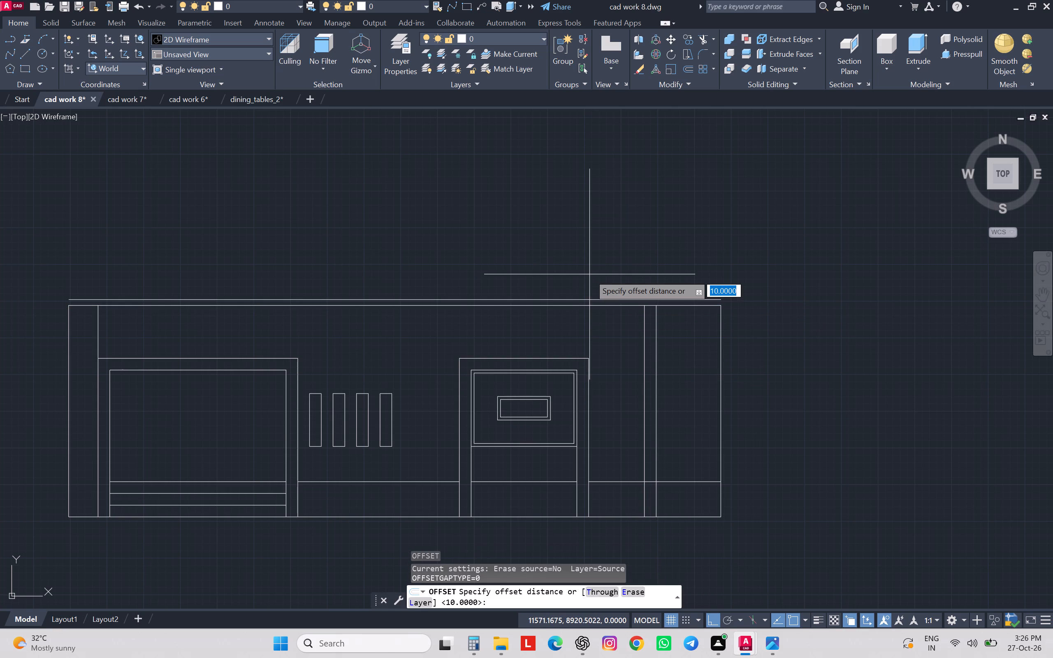
type("300")
key("Return")
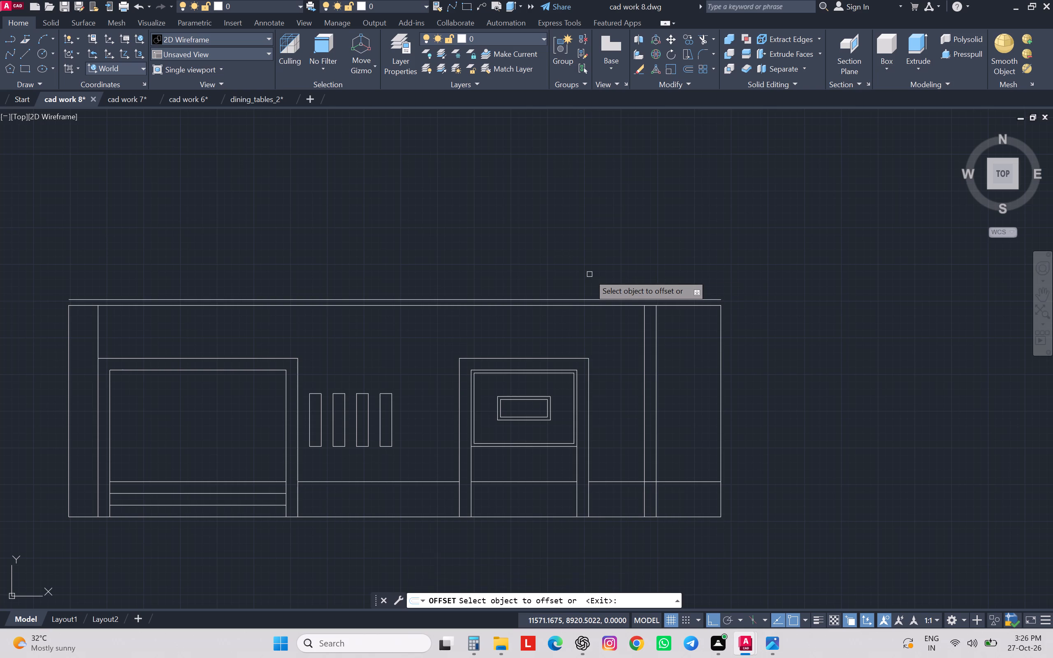
left_click(585, 297)
left_click(586, 299)
left_click(593, 231)
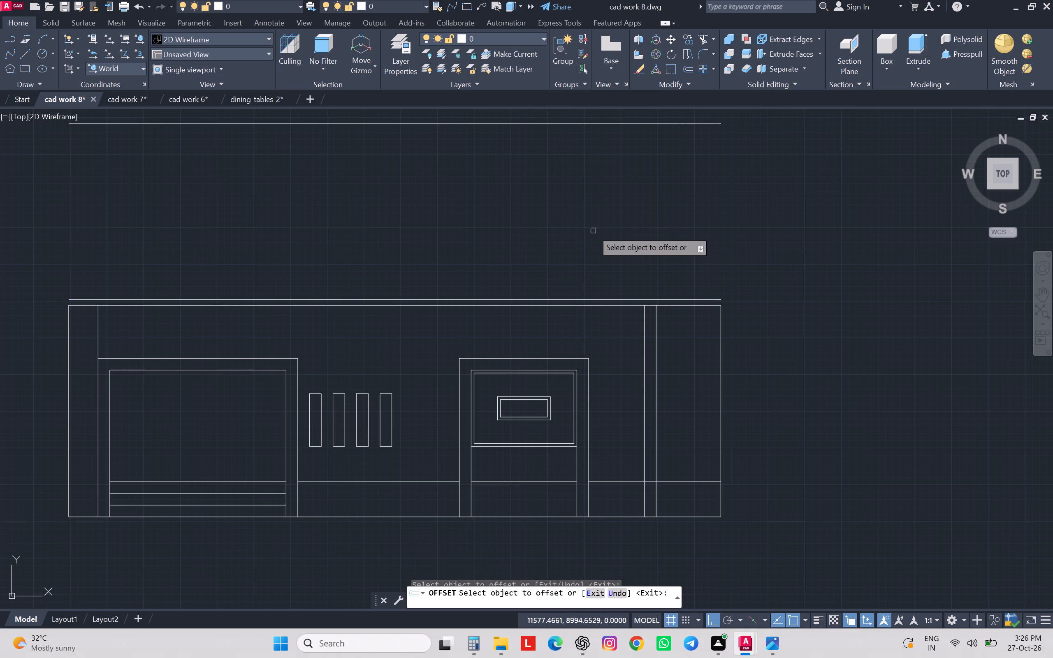
middle_click_drag(608, 250, 766, 375)
scroll(763, 364, "down", 2)
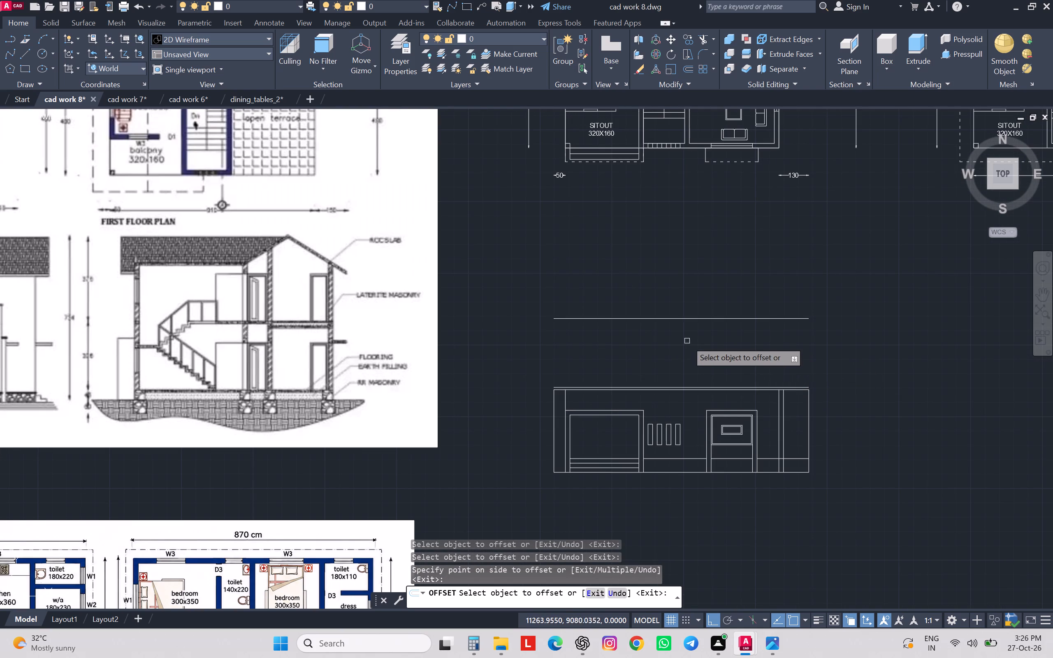
left_click(687, 320)
key("Escape")
key("Escape")
key("Escape")
key("Escape")
key("Escape")
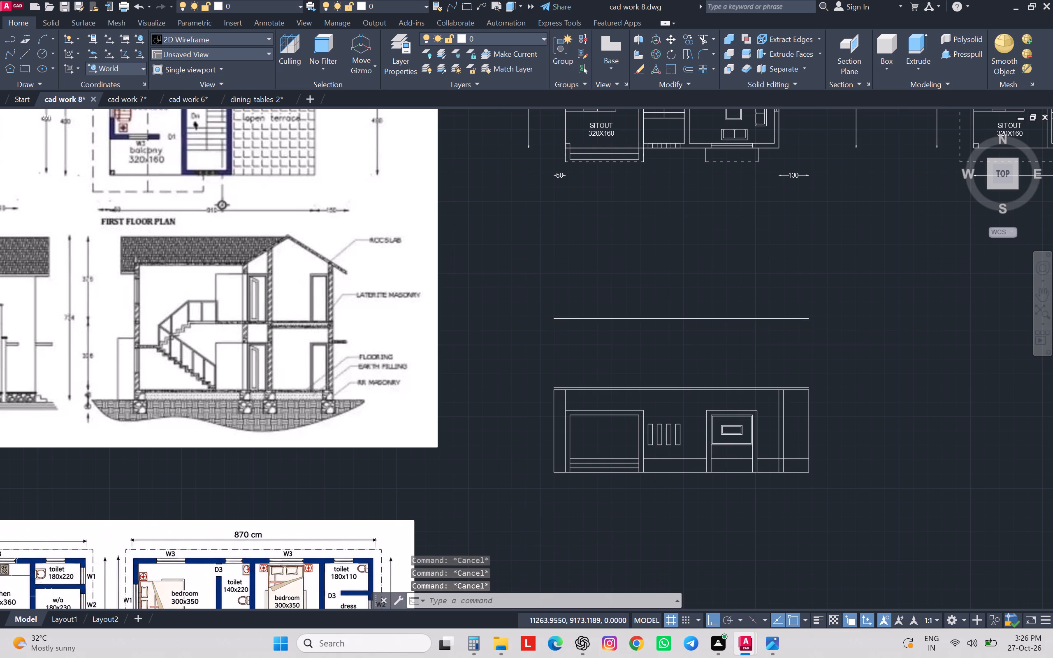
key("Escape")
Offset the first floor's top line 10 upward.
key("o")
key("Return")
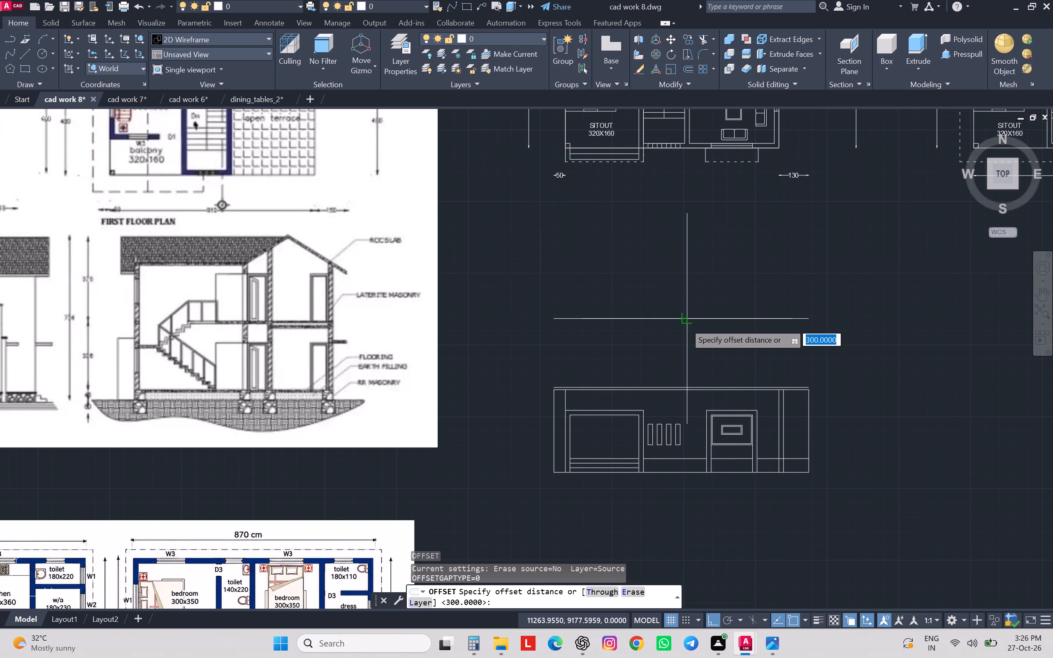
type("10")
key("Return")
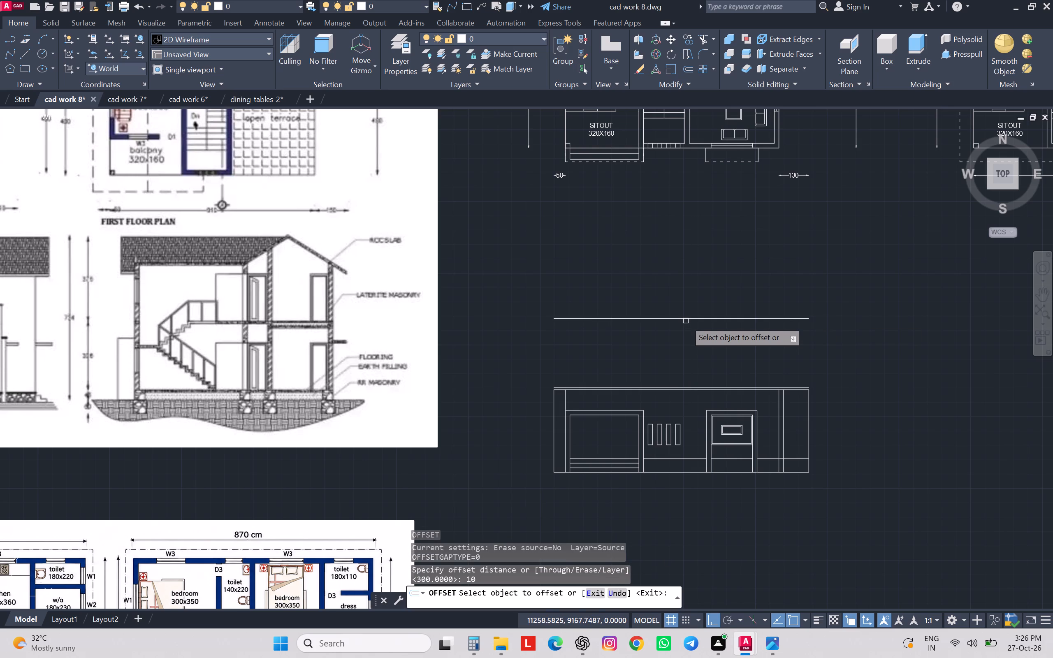
left_click(686, 319)
left_click(695, 280)
scroll(696, 279, "down", 3)
key("Escape")
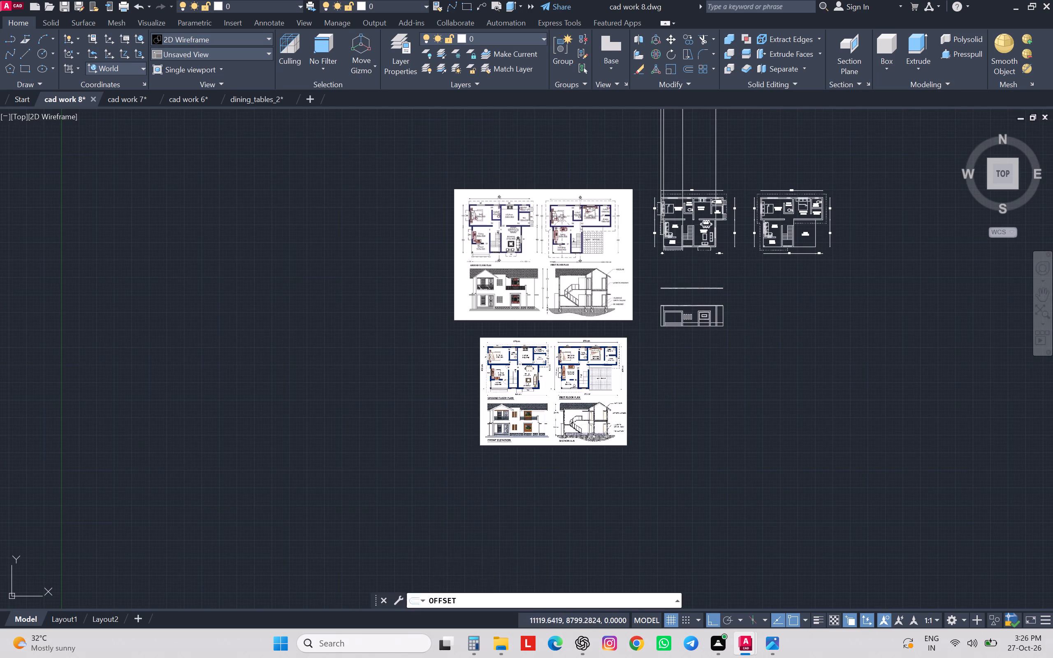
key("Escape")
key("Escape")
key("Escape")
Delete the four leftover projection rays running up through the ground floor plan.
scroll(524, 410, "up", 3)
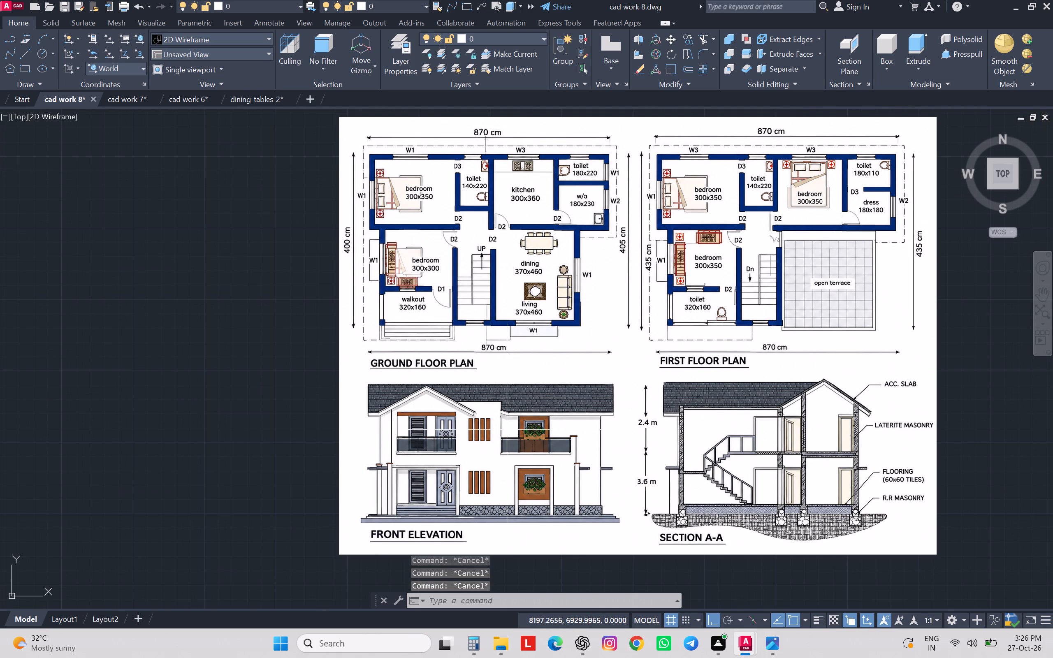
middle_click_drag(507, 424, 483, 387)
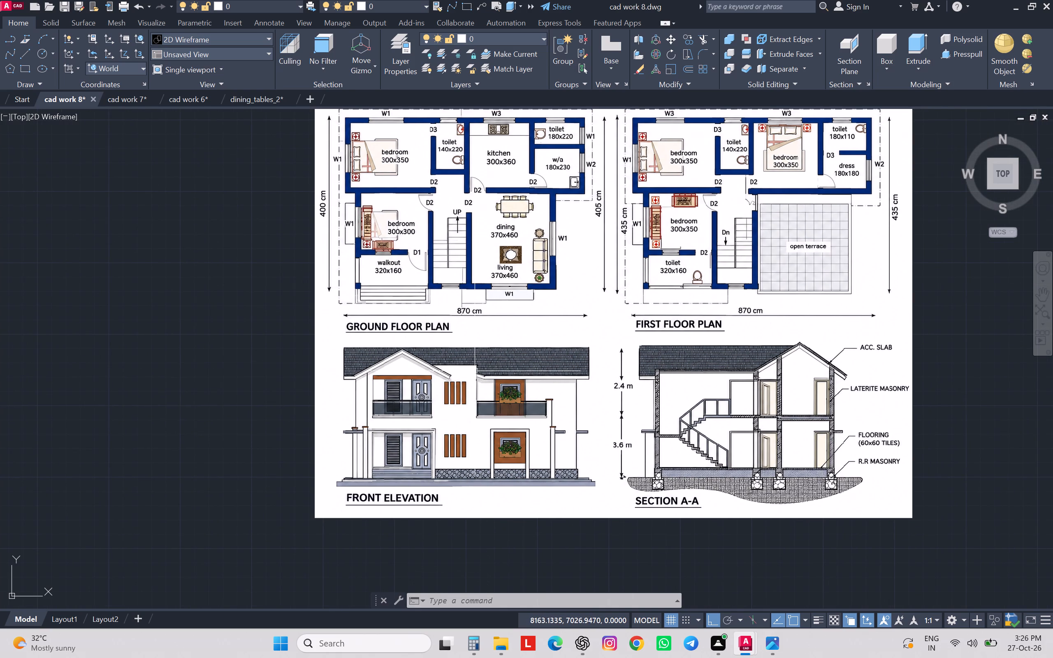
middle_click_drag(474, 371, 452, 406)
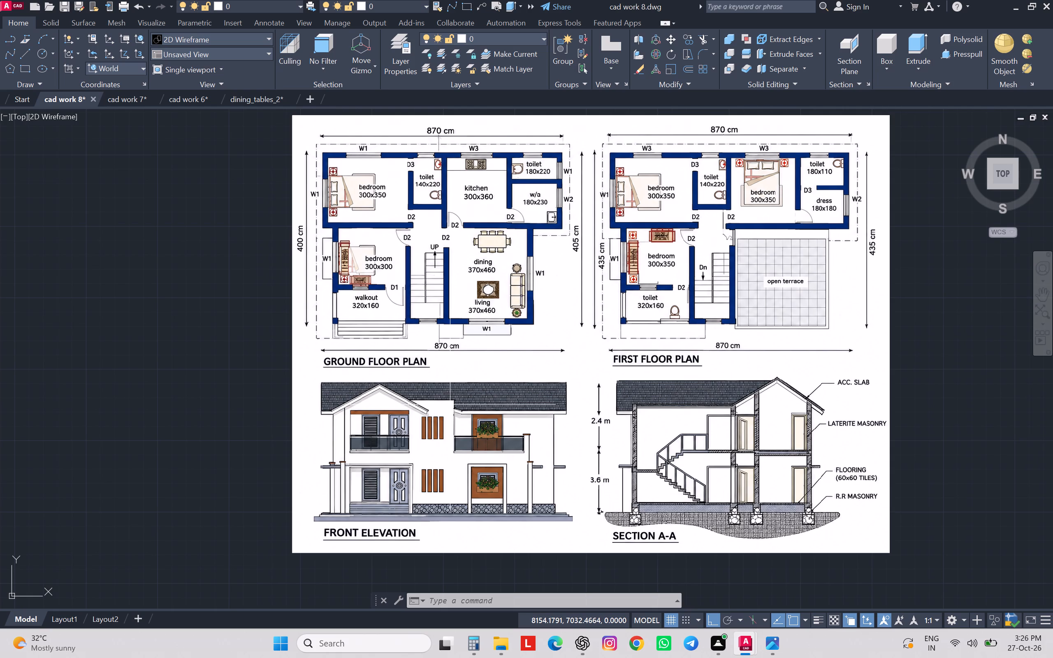
middle_click_drag(450, 405, 363, 435)
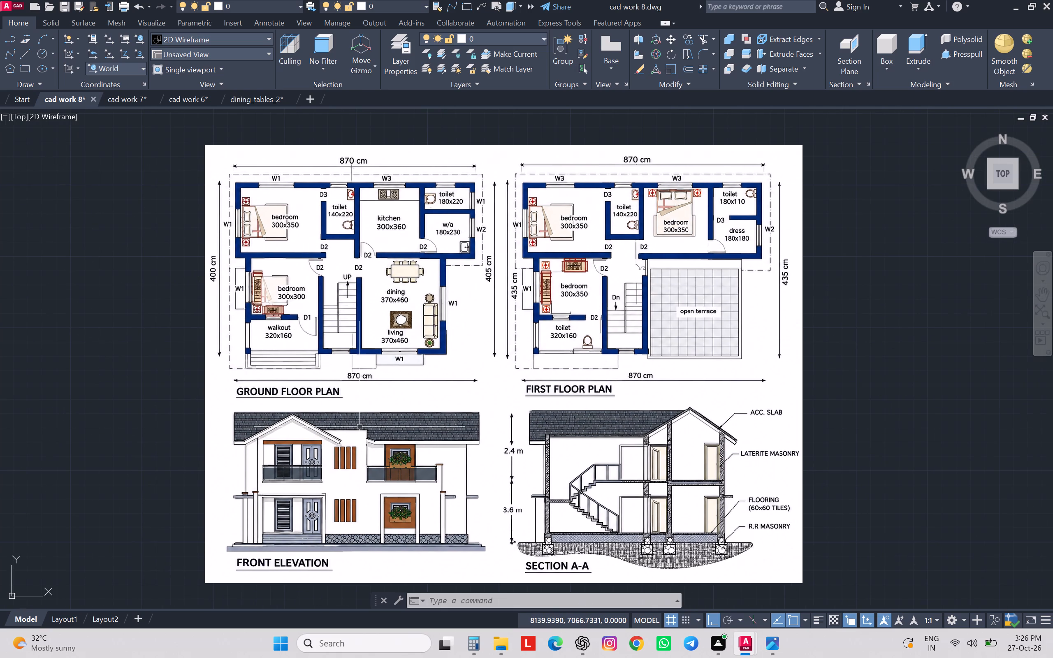
scroll(360, 427, "down", 4)
scroll(452, 339, "up", 2)
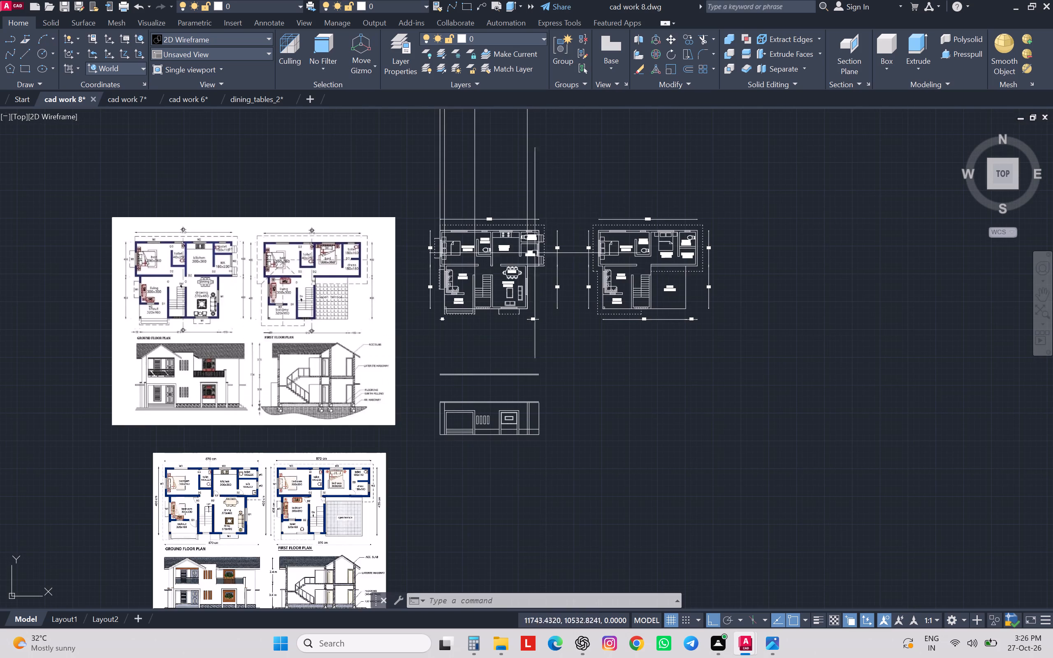
left_click_drag(573, 198, 565, 198)
left_click(431, 175)
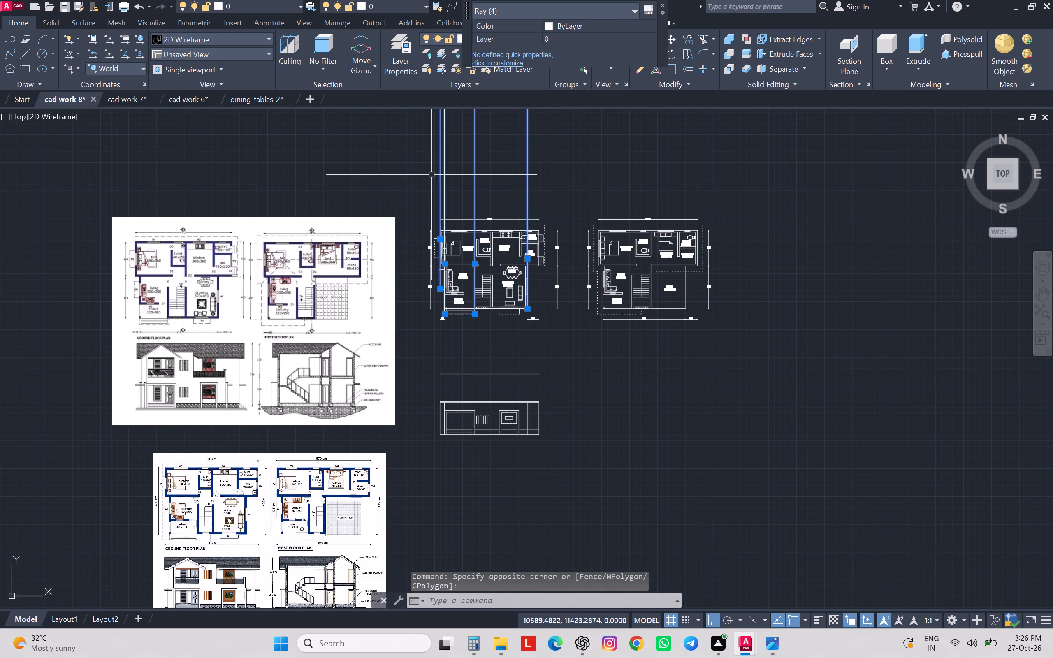
key("Delete")
Draw vertical construction lines through the inner faces of the staircase's left and right walls on the ground floor plan.
type("xl")
key("space")
key("v")
key("space")
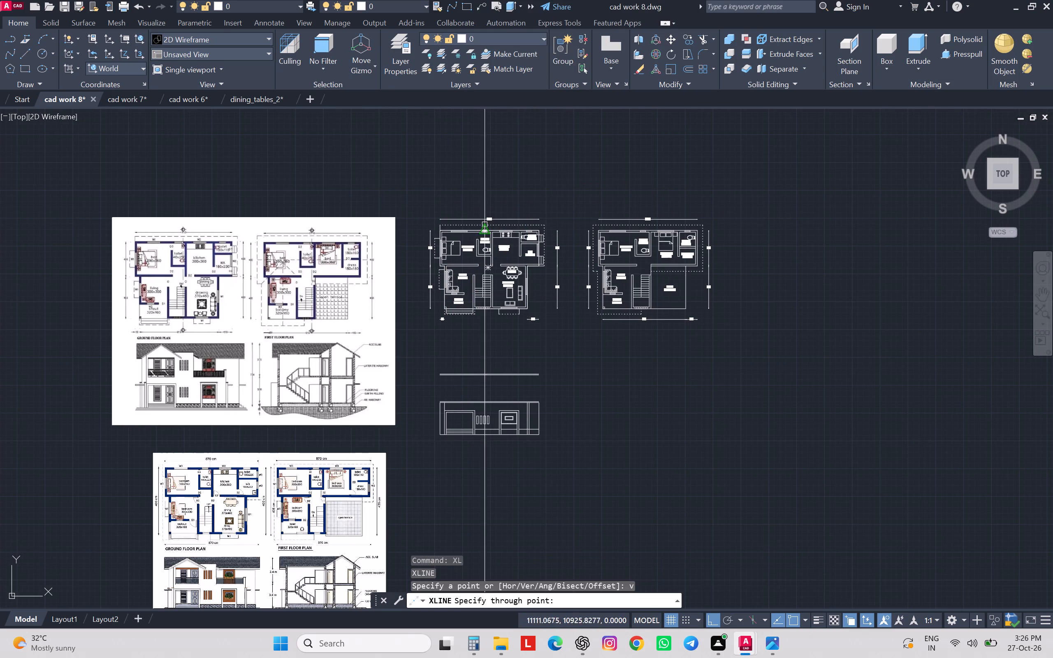
scroll(542, 288, "down", 2)
scroll(506, 324, "up", 3)
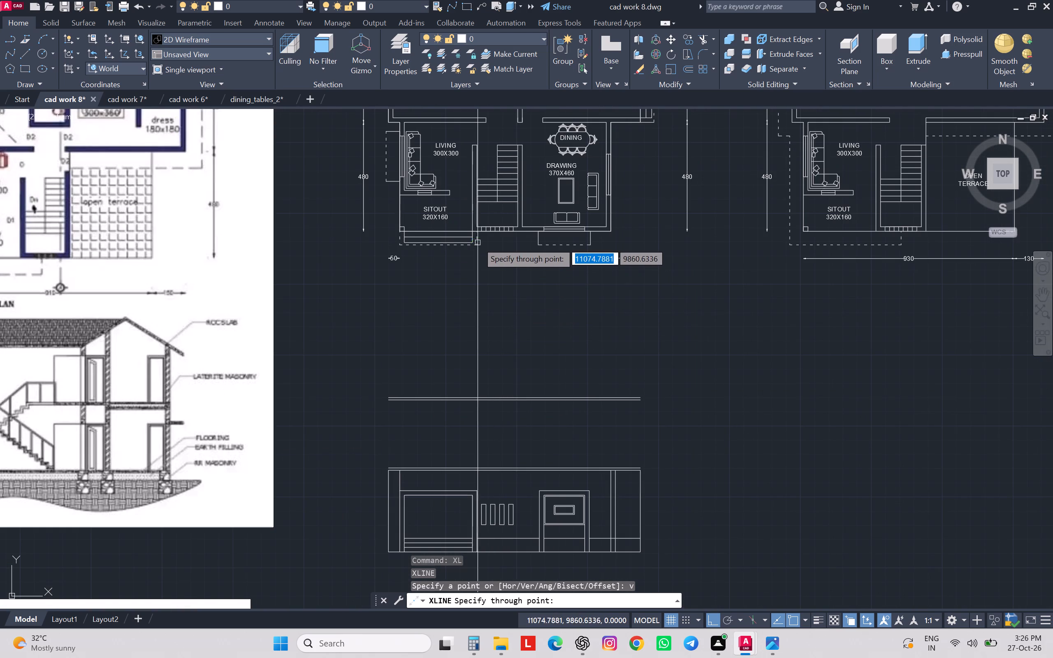
scroll(478, 237, "up", 4)
scroll(475, 233, "down", 1)
left_click(472, 217)
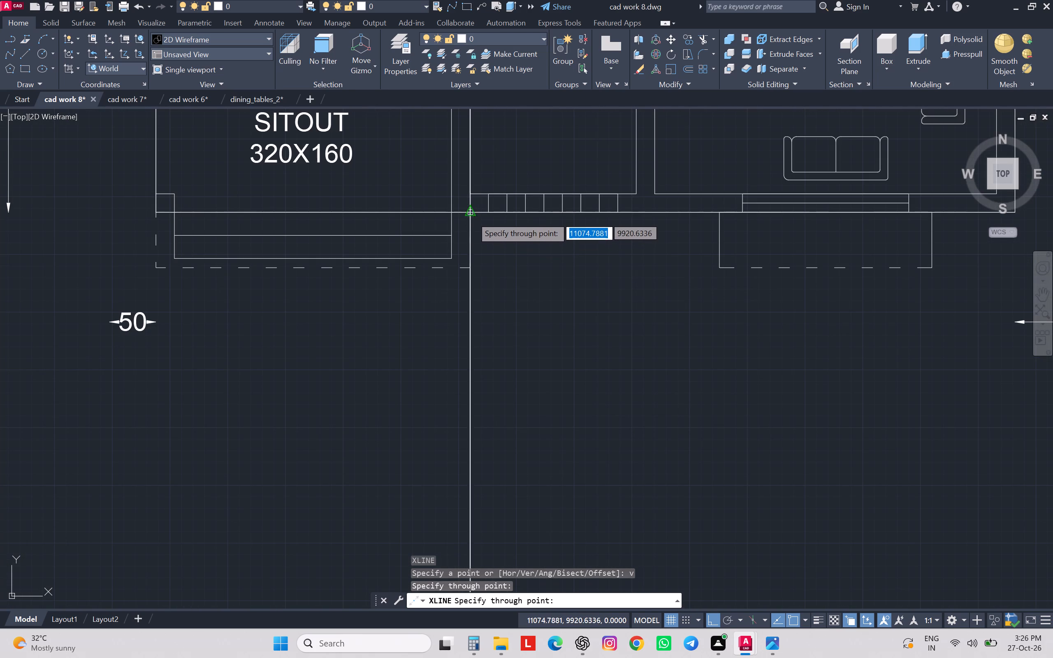
left_click(636, 196)
scroll(627, 273, "down", 2)
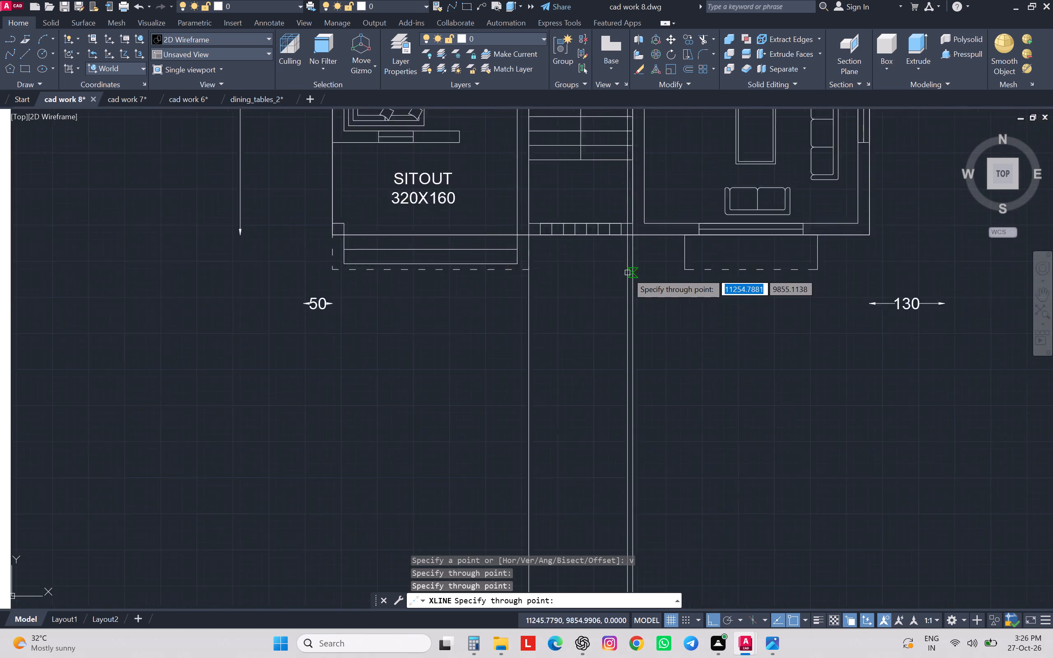
Add vertical construction lines through the sitout's outer left corner and the bedroom's outer left wall corner.
scroll(695, 322, "down", 1)
scroll(716, 364, "down", 2)
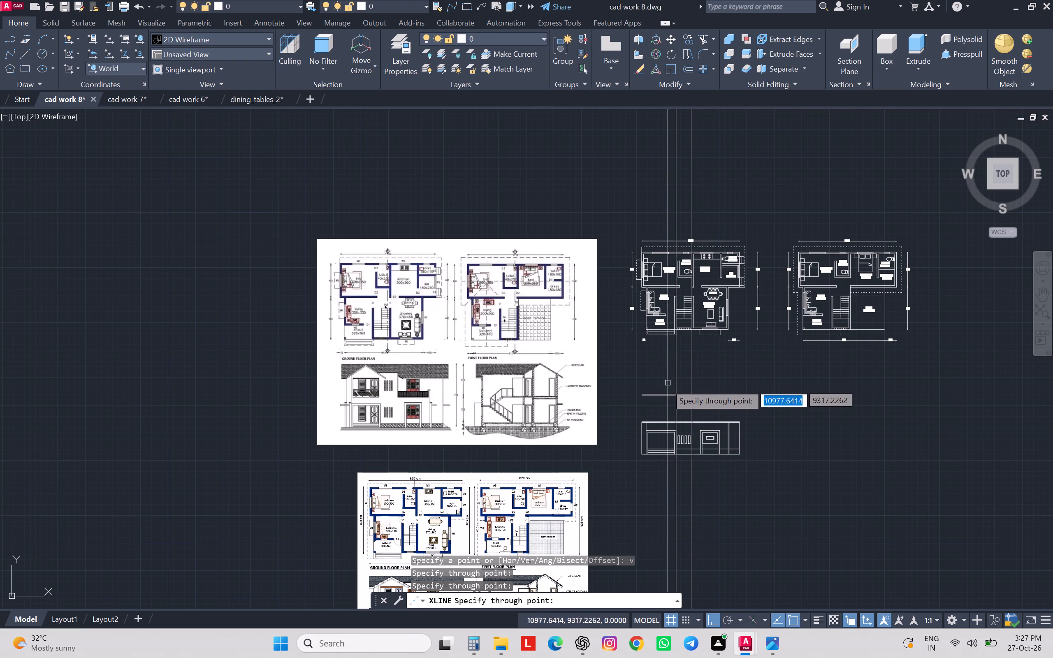
scroll(655, 343, "up", 4)
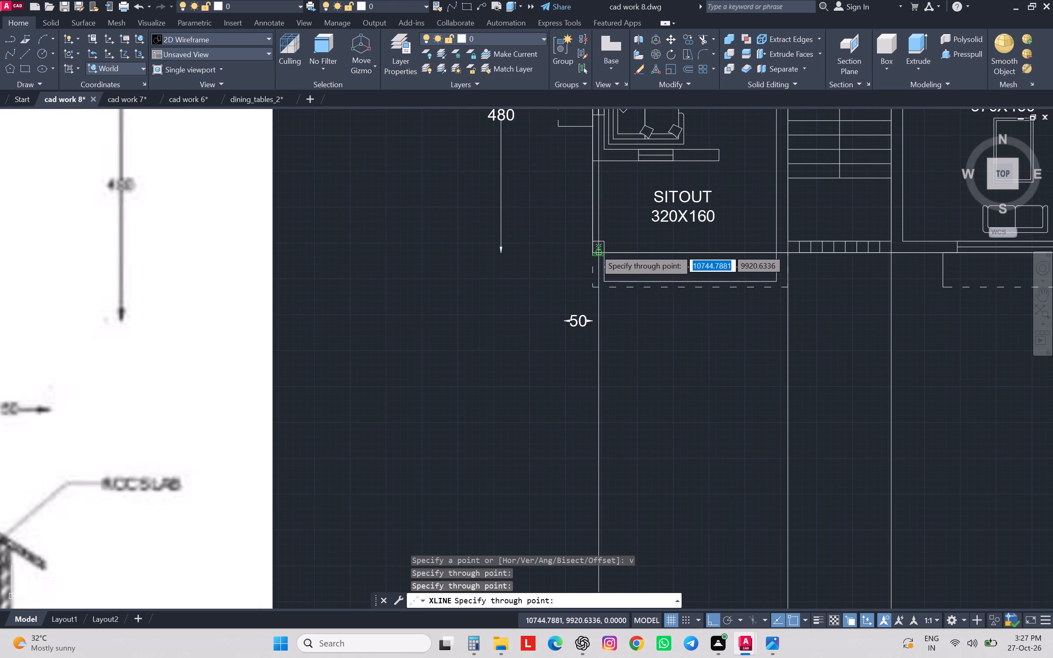
left_click(588, 252)
scroll(588, 252, "down", 1)
scroll(582, 188, "down", 1)
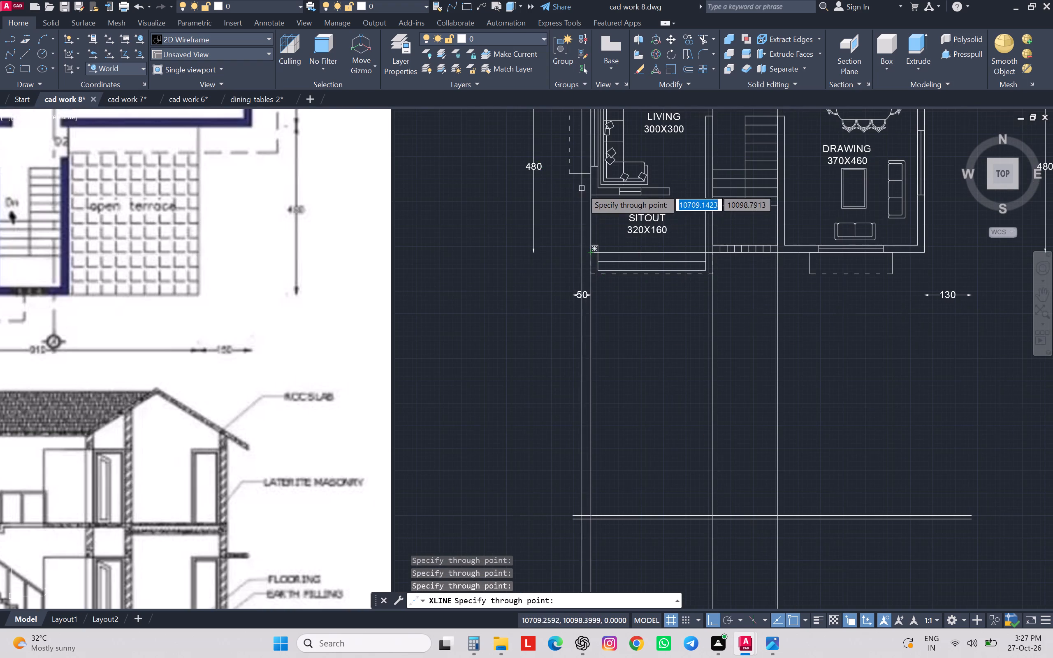
middle_click_drag(582, 188, 582, 354)
scroll(580, 280, "up", 2)
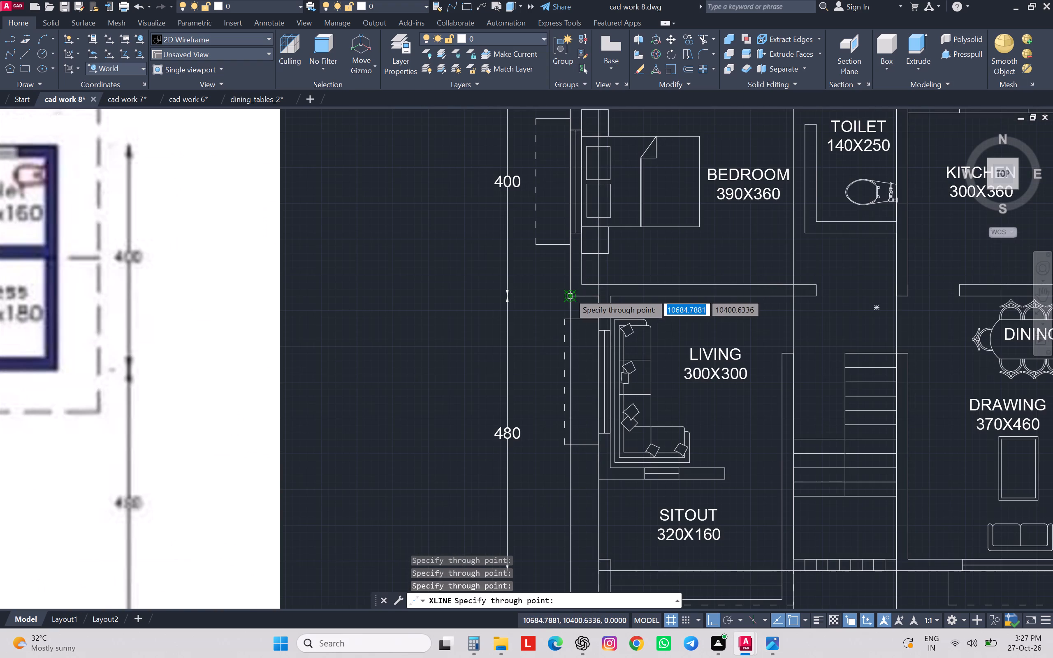
left_click(570, 293)
scroll(584, 264, "down", 2)
key("Escape")
key("Escape")
key("Escape")
scroll(669, 346, "down", 2)
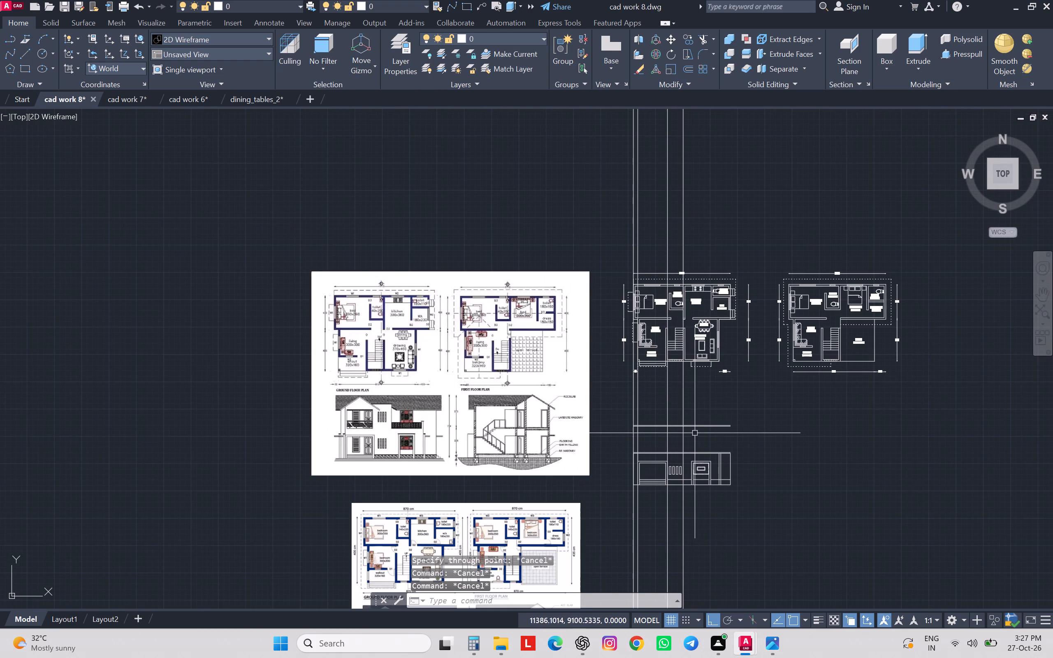
Trim both staircase construction lines inside the ground-floor elevation, and the left one also between the two storey lines.
scroll(694, 432, "up", 1)
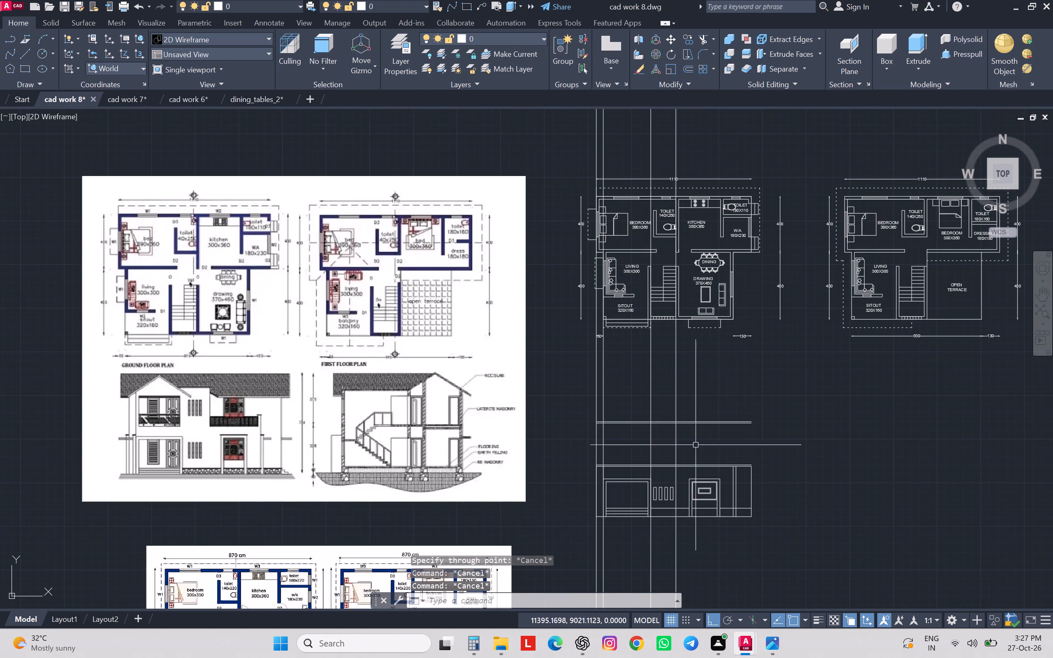
middle_click_drag(693, 457, 697, 431)
type("tr")
key("space")
scroll(687, 428, "up", 2)
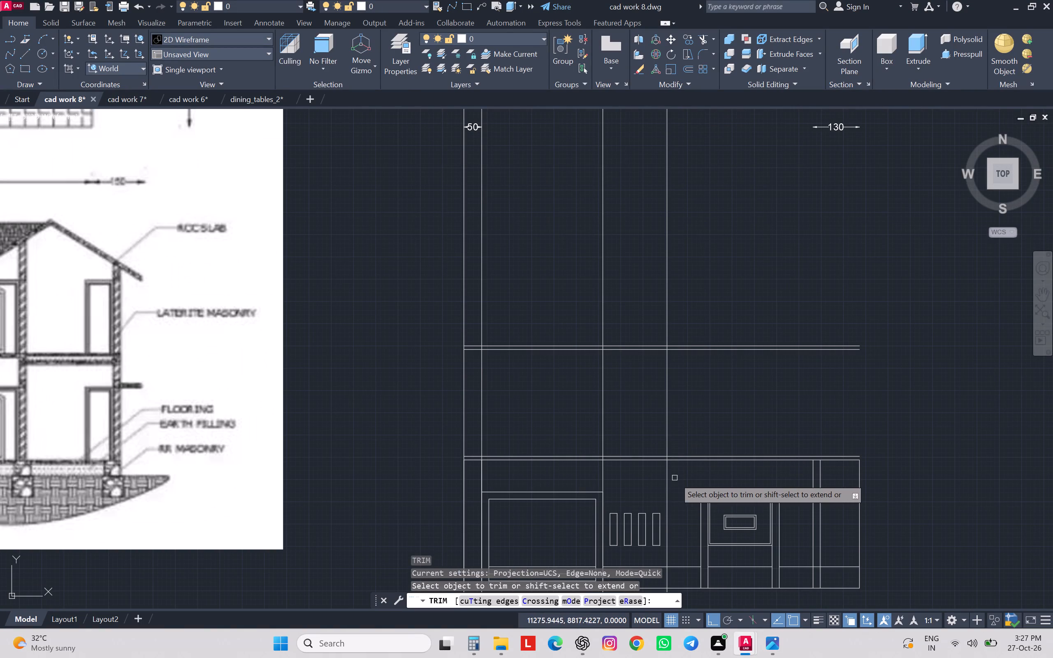
left_click_drag(675, 478, 667, 477)
left_click(579, 479)
middle_click_drag(670, 451, 704, 468)
scroll(705, 466, "down", 2)
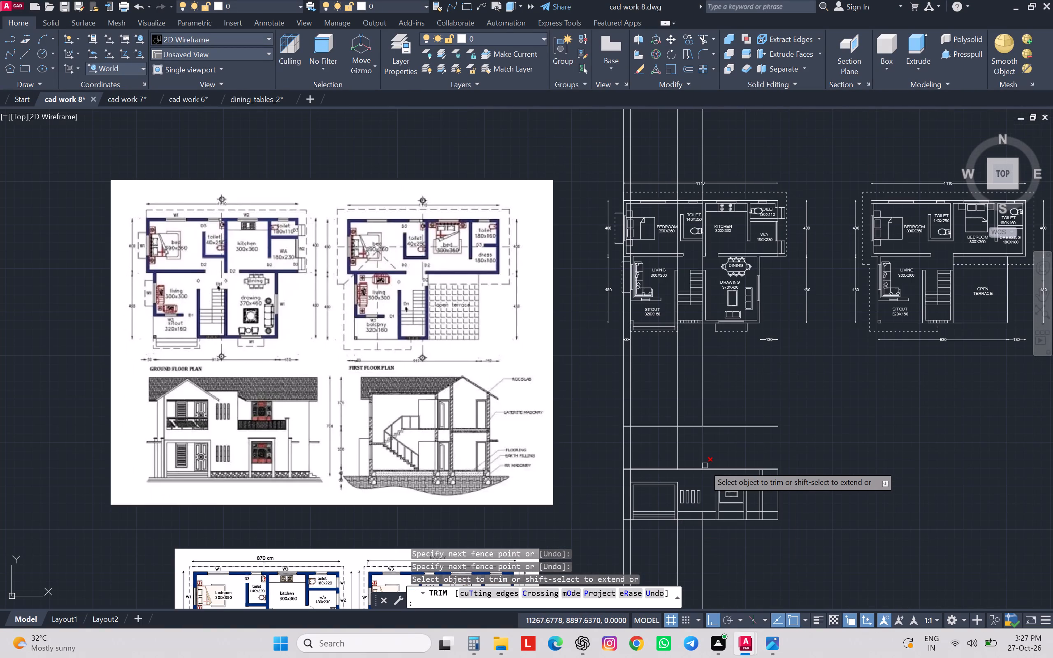
left_click(676, 454)
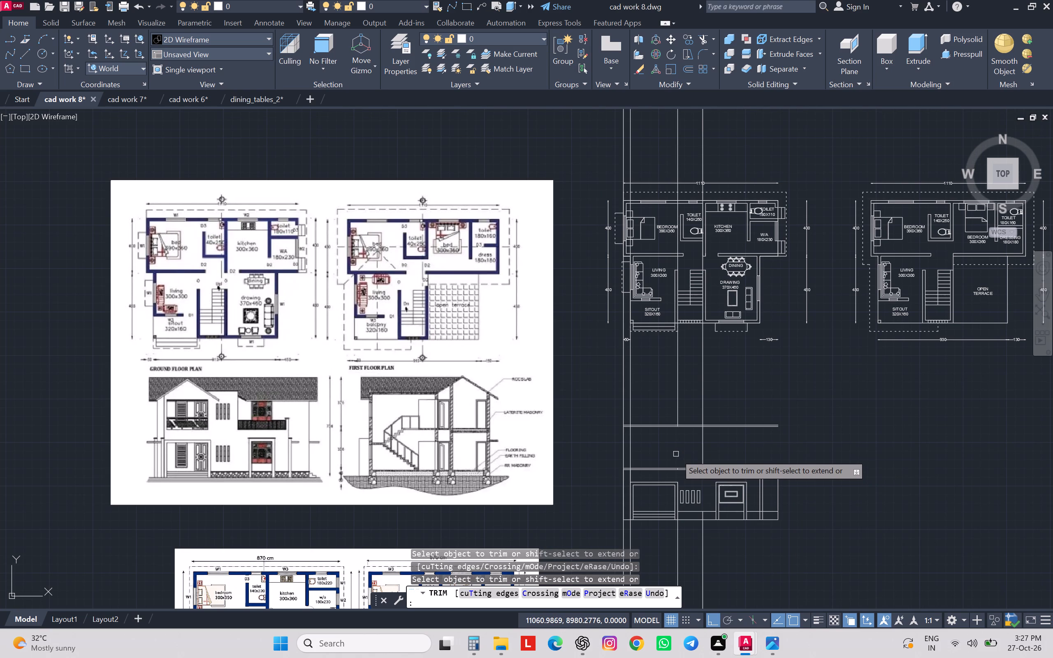
key("Escape")
key("Escape")
key("Escape")
key("Escape")
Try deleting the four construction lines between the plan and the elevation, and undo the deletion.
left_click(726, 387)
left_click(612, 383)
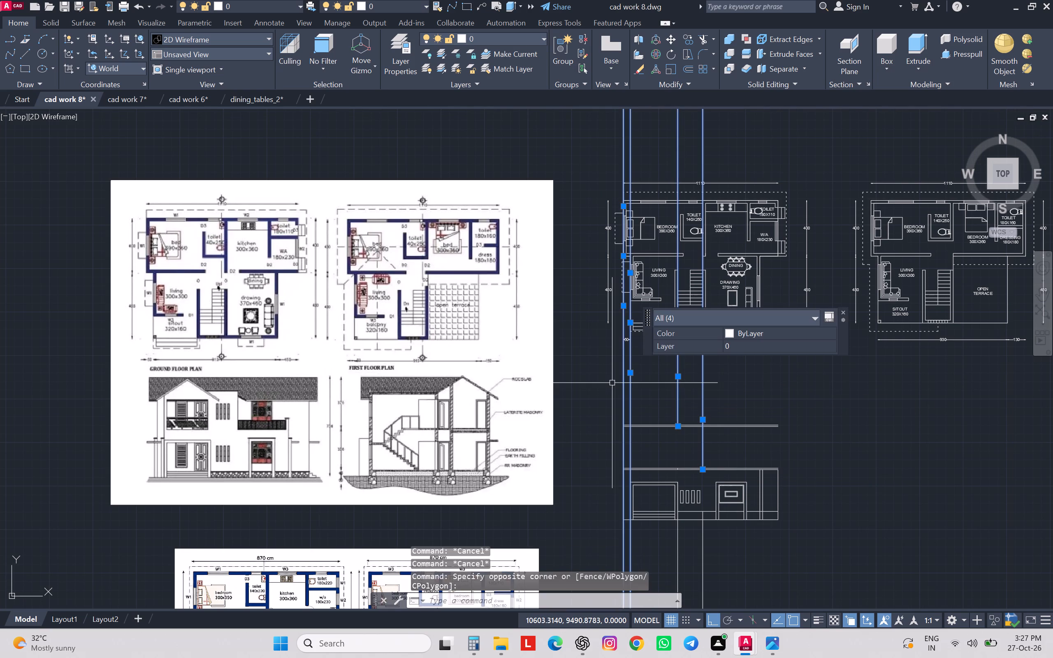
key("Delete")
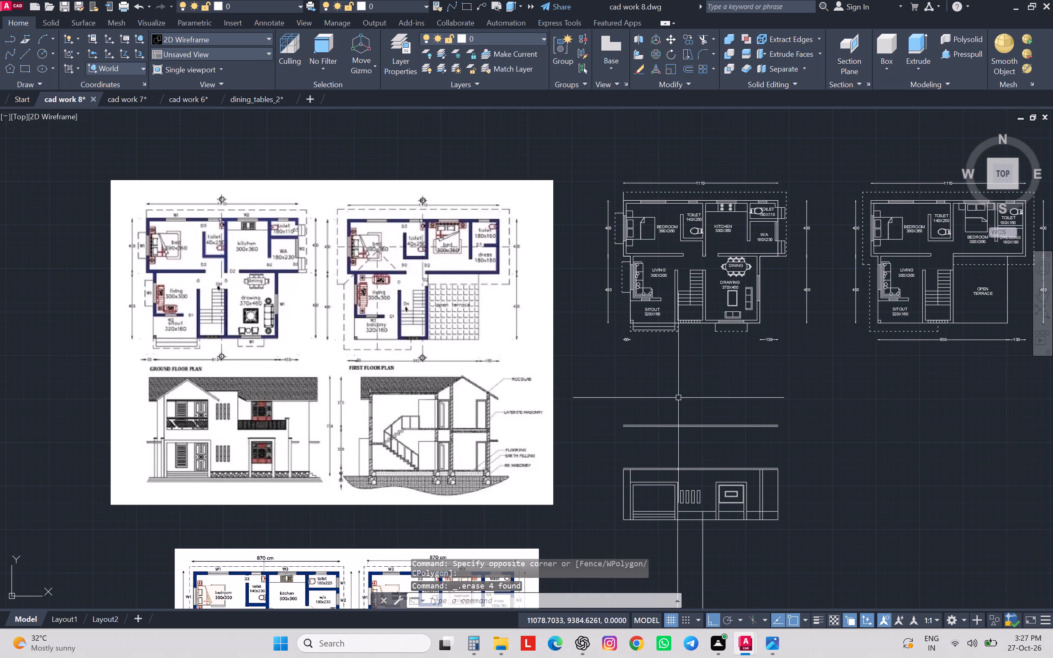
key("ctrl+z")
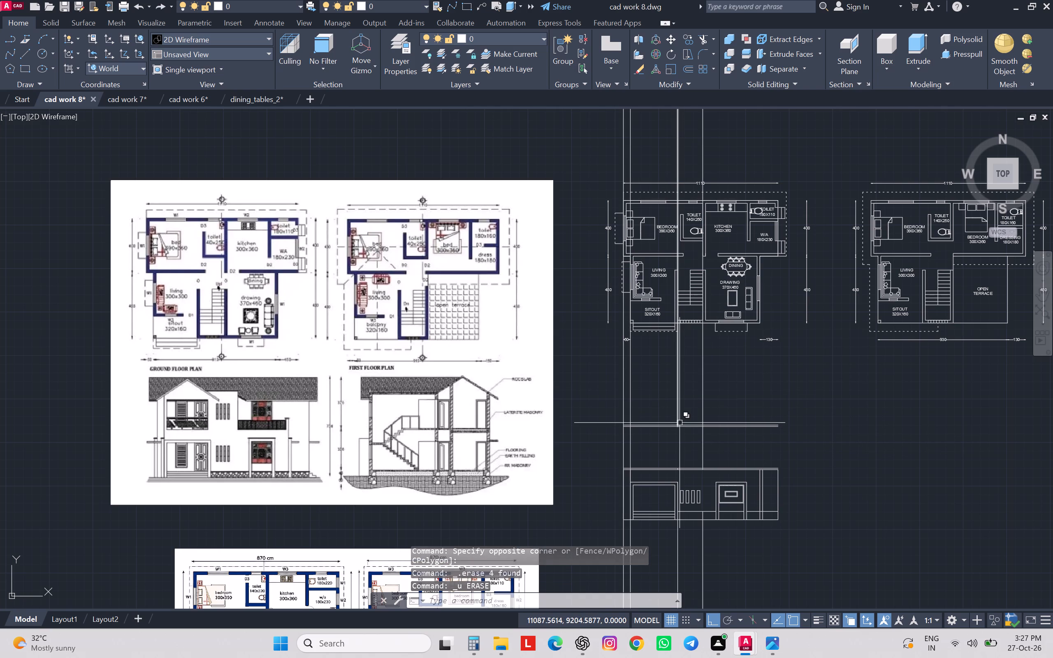
Trim the right staircase construction line between the ground floor plan and the first floor's top line.
type("tr")
key("space")
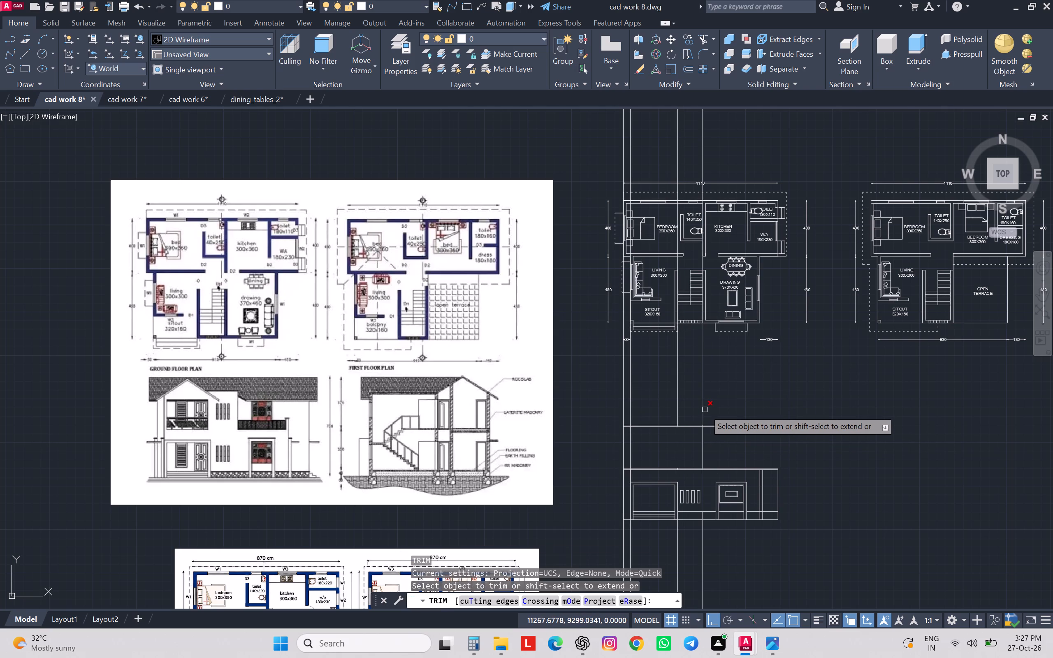
left_click(705, 410)
key("Escape")
key("Escape")
key("Escape")
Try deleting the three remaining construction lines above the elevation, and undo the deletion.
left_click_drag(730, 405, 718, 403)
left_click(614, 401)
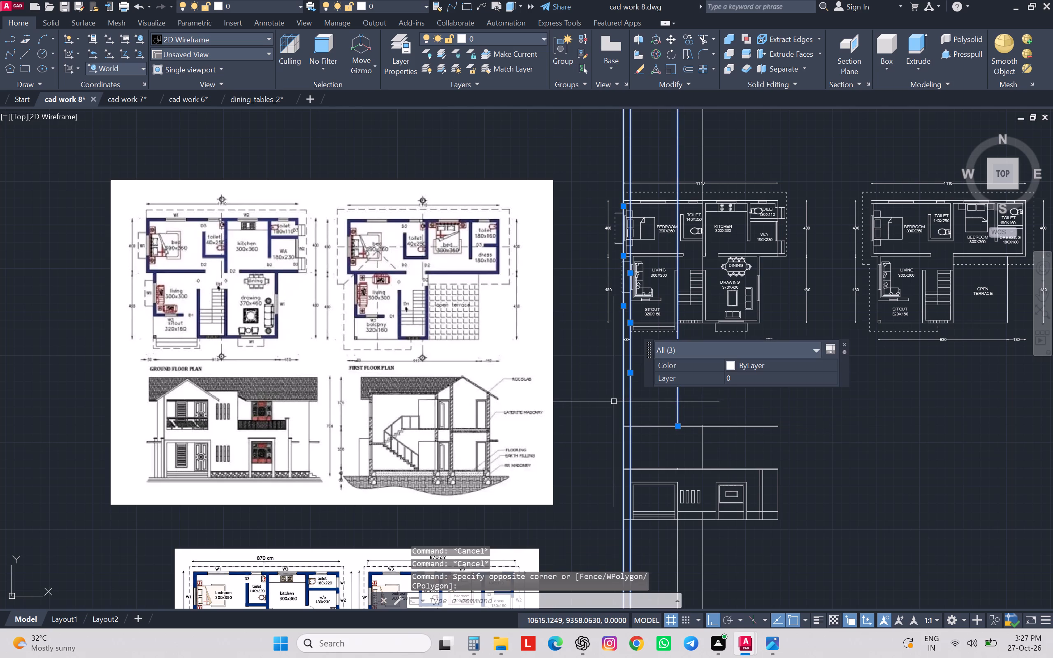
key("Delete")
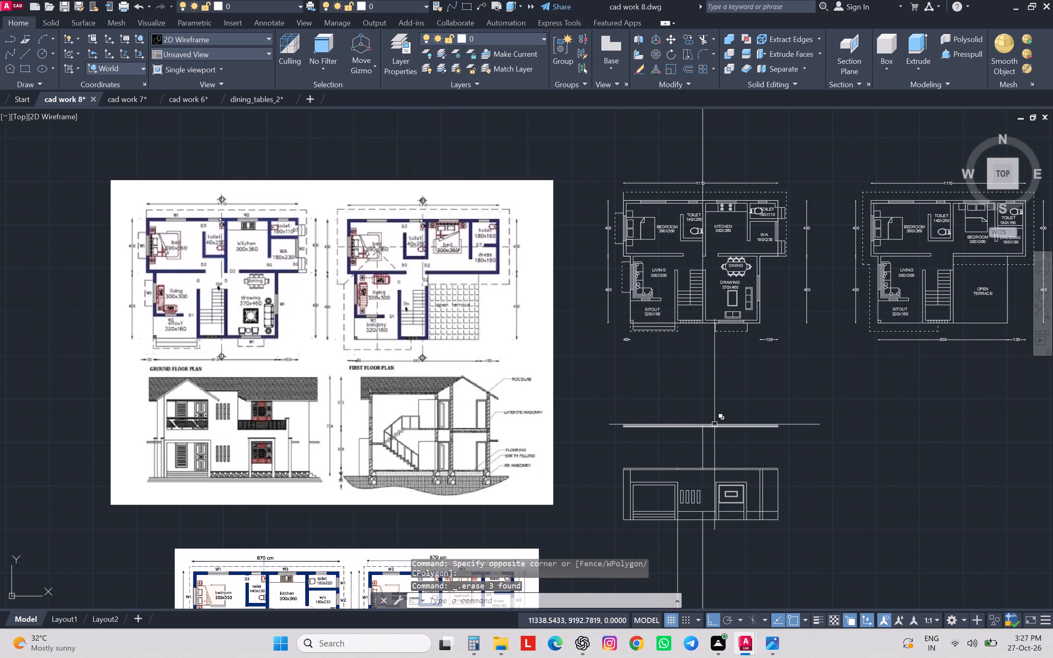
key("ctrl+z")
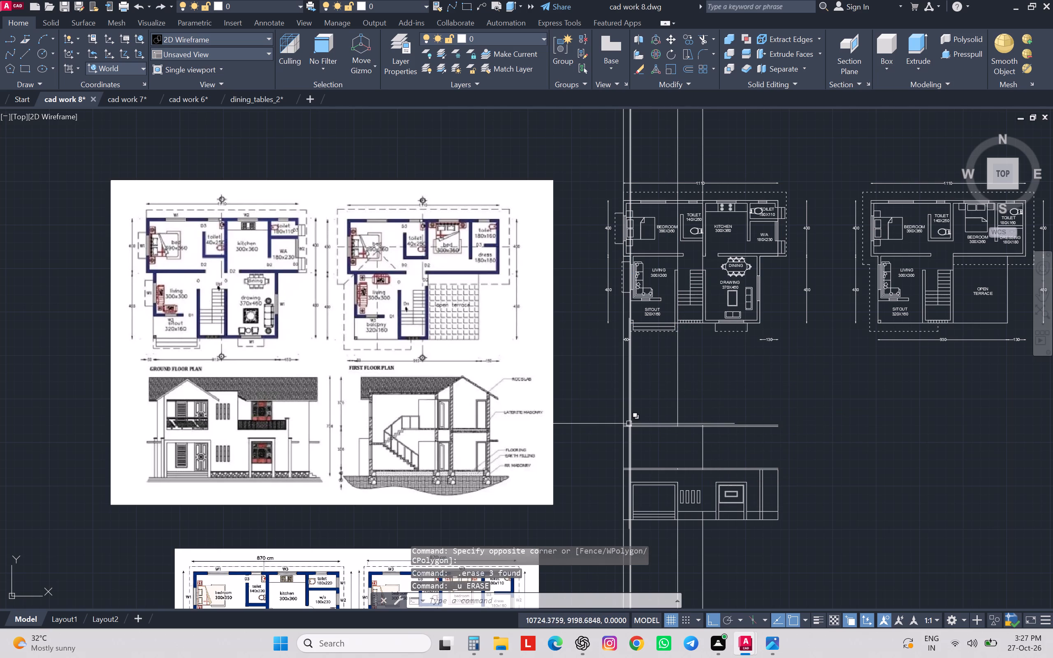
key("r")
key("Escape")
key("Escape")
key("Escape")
Trim the other three construction lines between the ground floor plan and the first floor's top line.
type("tr")
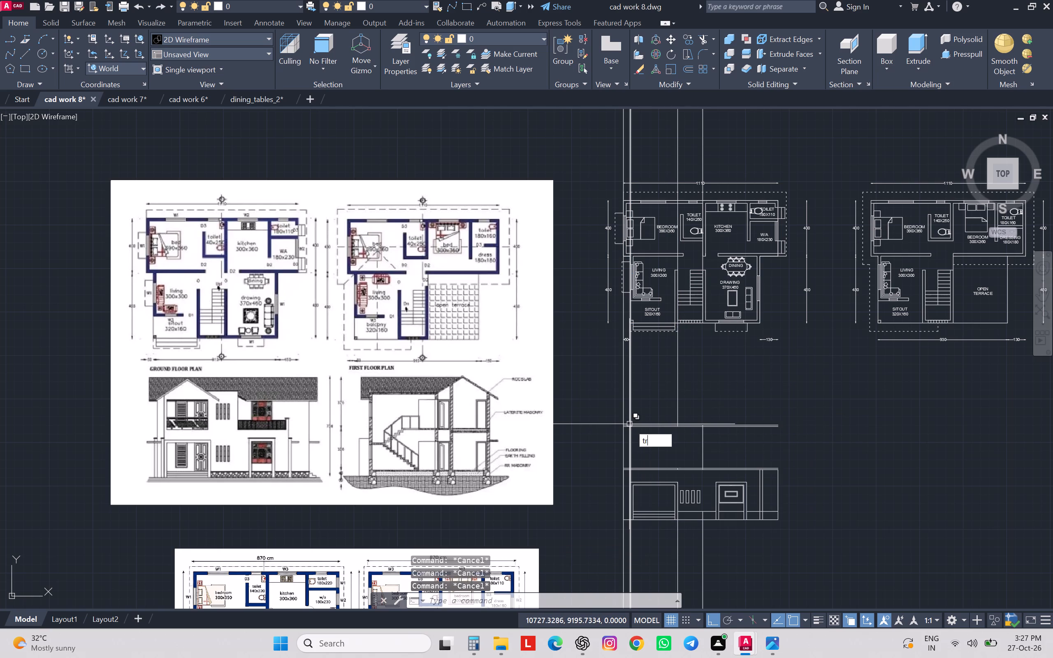
key("space")
left_click(691, 410)
left_click(605, 411)
scroll(641, 402, "down", 1)
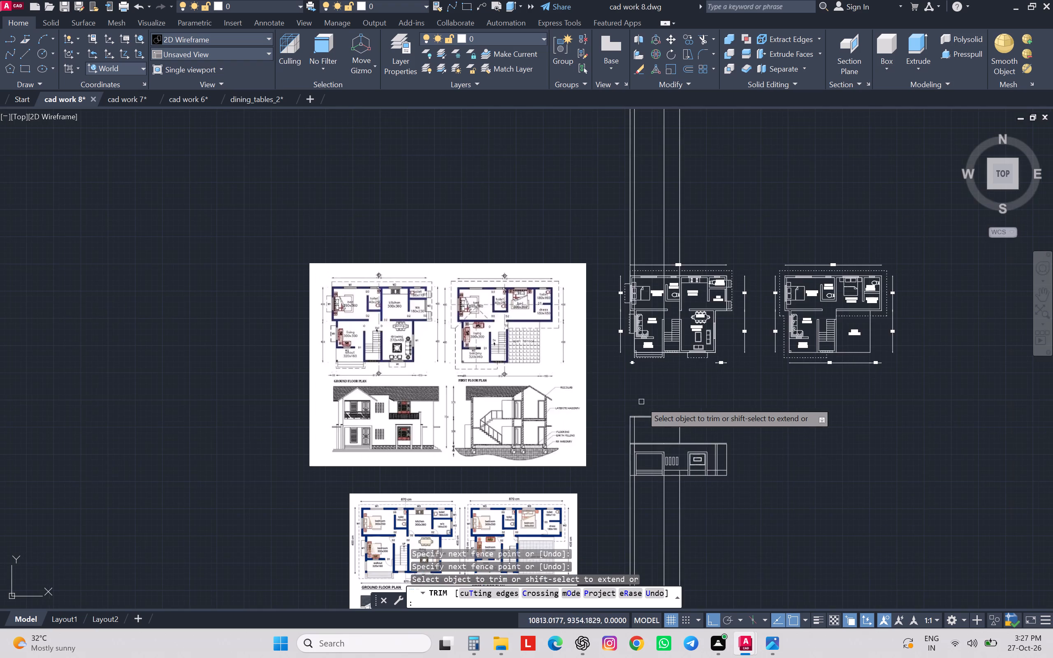
scroll(647, 433, "up", 2)
scroll(718, 443, "down", 1)
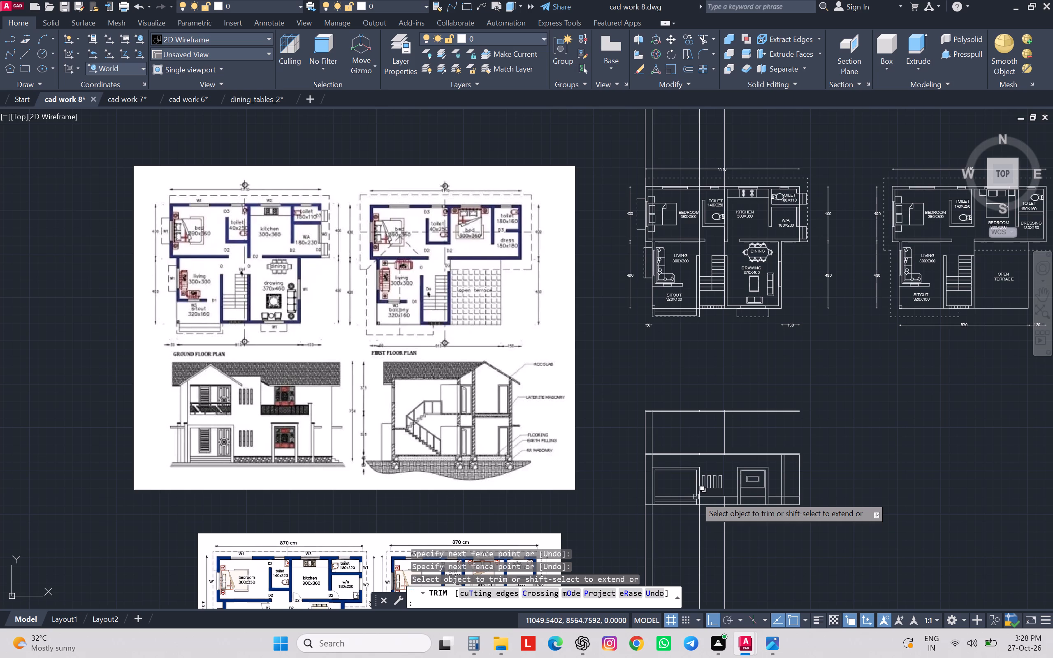
scroll(704, 411, "up", 1)
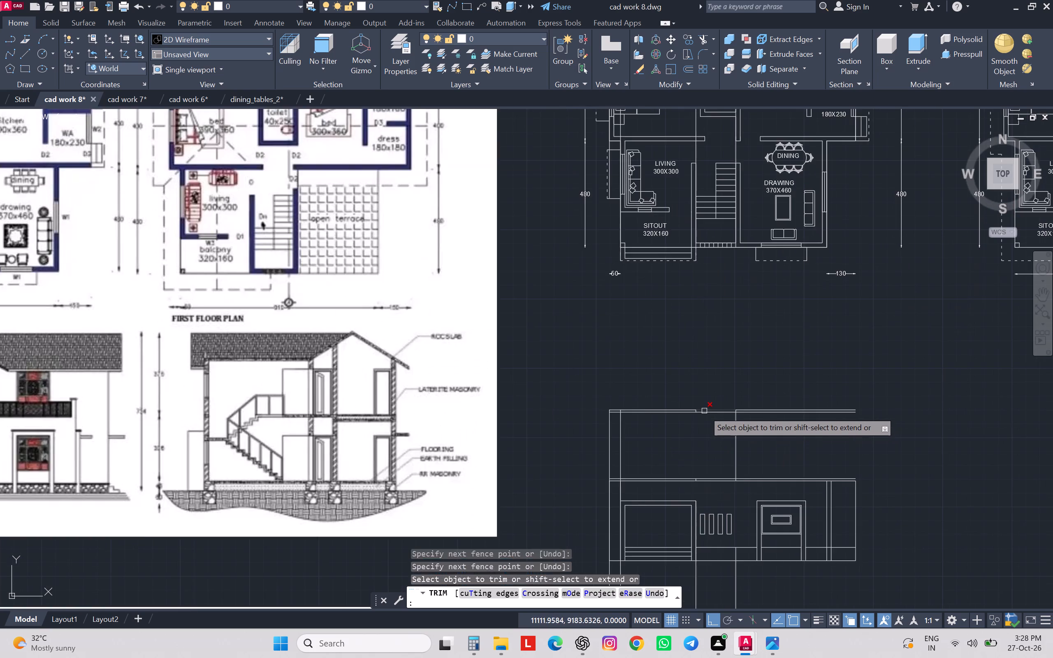
scroll(704, 411, "down", 1)
key("Escape")
key("Escape")
key("Escape")
key("Escape")
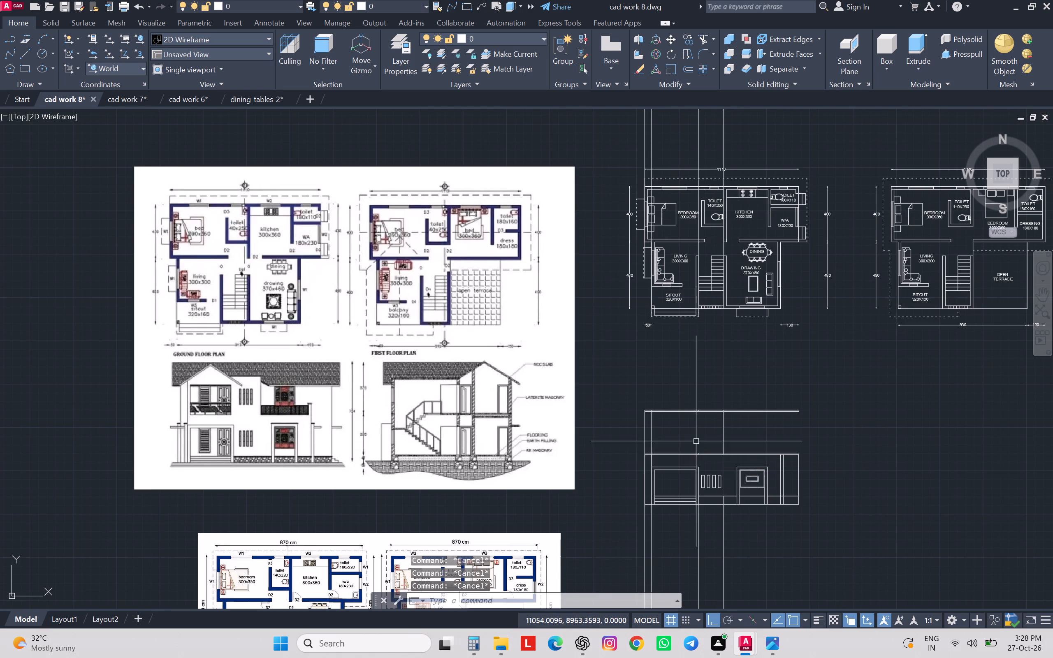
key("Escape")
key("Escape")
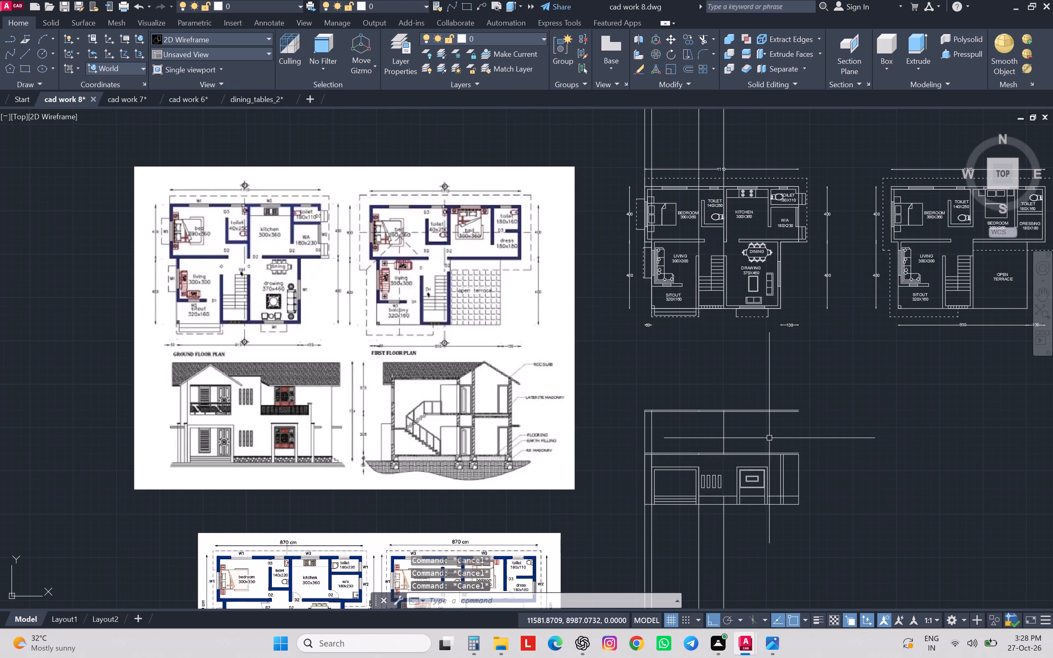
Examine the front elevation and Section A-A in the original reference sheet for the storey heights and roof.
scroll(483, 415, "up", 1)
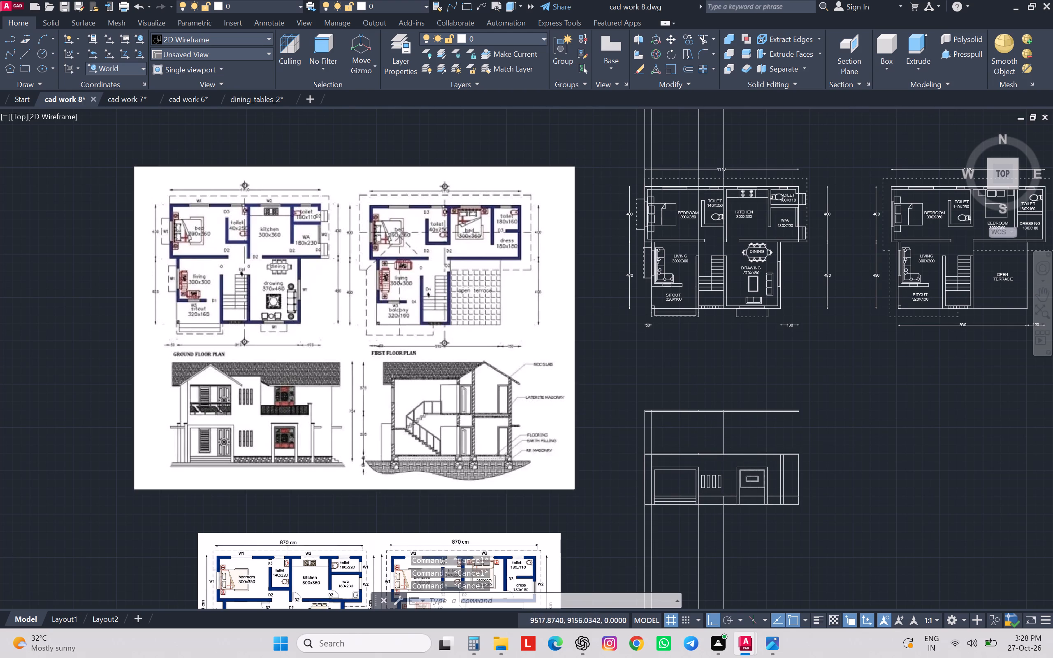
scroll(483, 415, "up", 1)
scroll(483, 415, "down", 1)
scroll(371, 438, "up", 1)
middle_click_drag(371, 438, 409, 438)
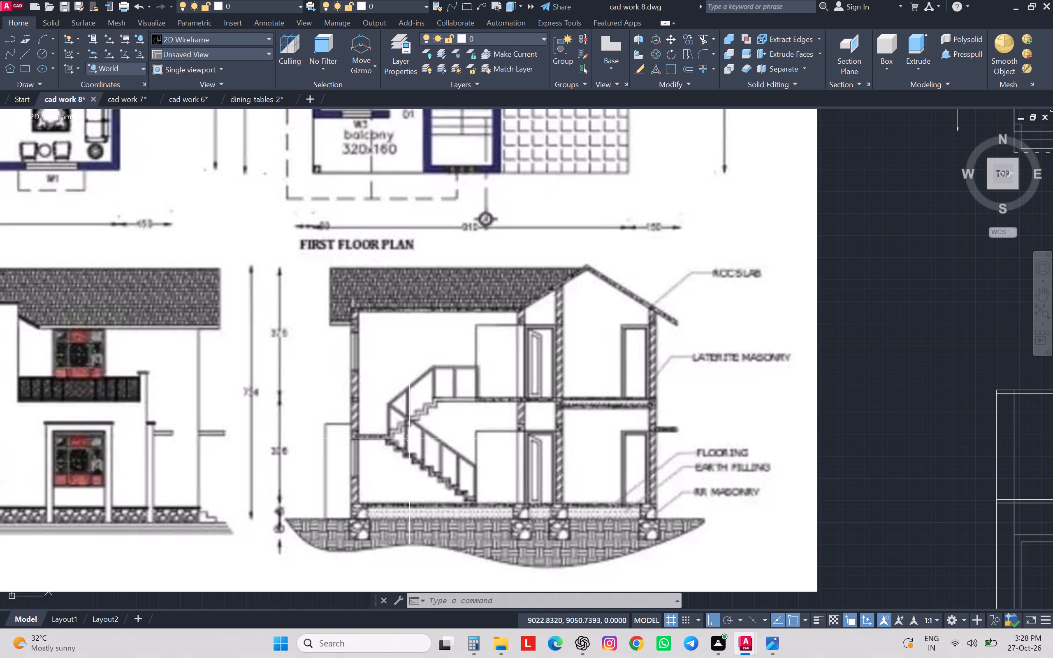
scroll(421, 446, "down", 2)
key("Escape")
key("Escape")
key("Escape")
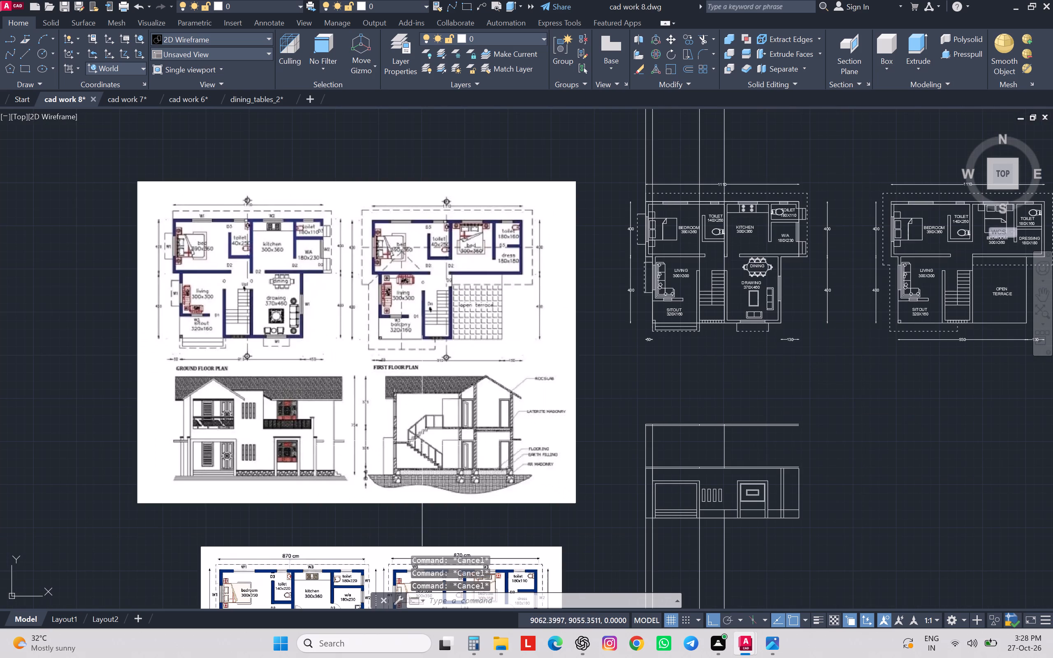
Offset the front elevation's ground line 720 upward to mark the roof ridge level.
key("Escape")
middle_click_drag(687, 400, 555, 363)
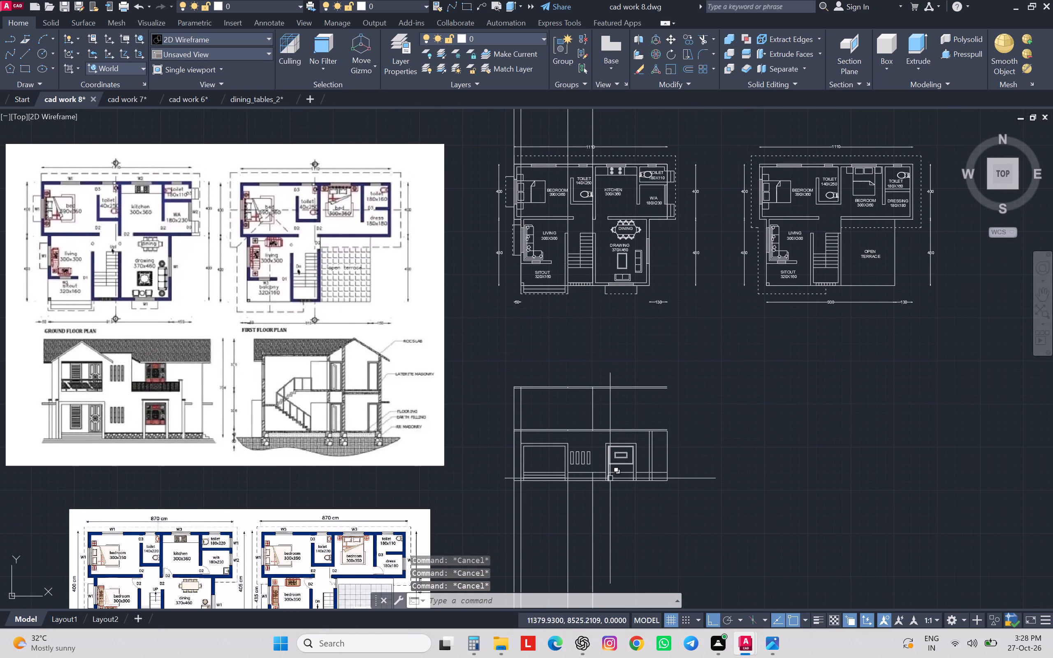
left_click(612, 482)
key("o")
key("Return")
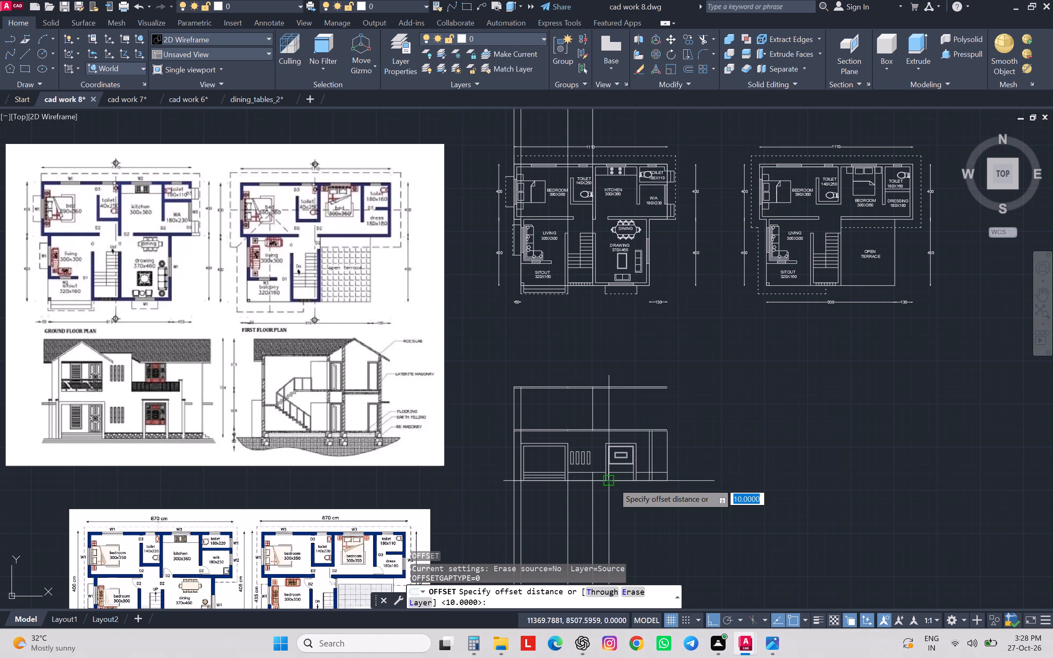
key("7")
type("20")
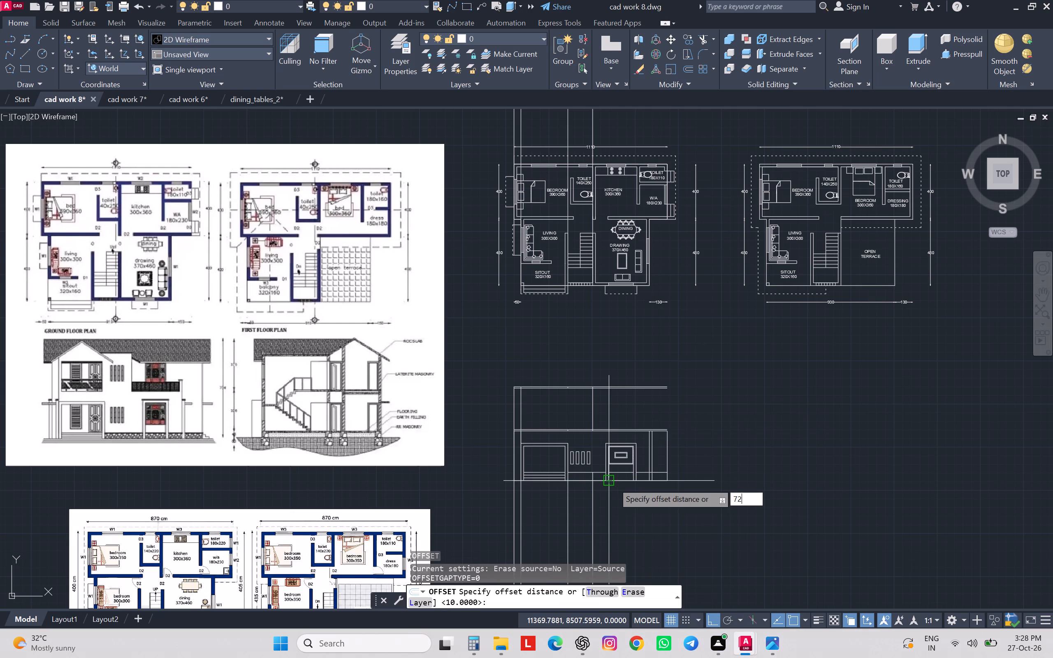
key("Return")
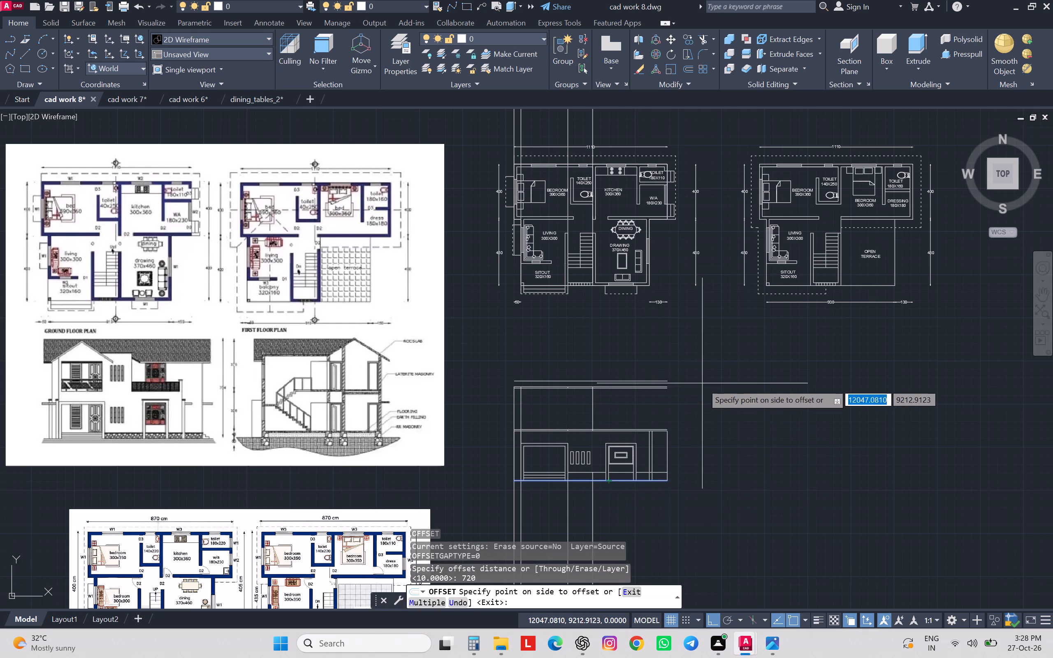
left_click(702, 383)
key("Escape")
key("Escape")
key("Escape")
key("Escape")
key("Escape")
key("Escape")
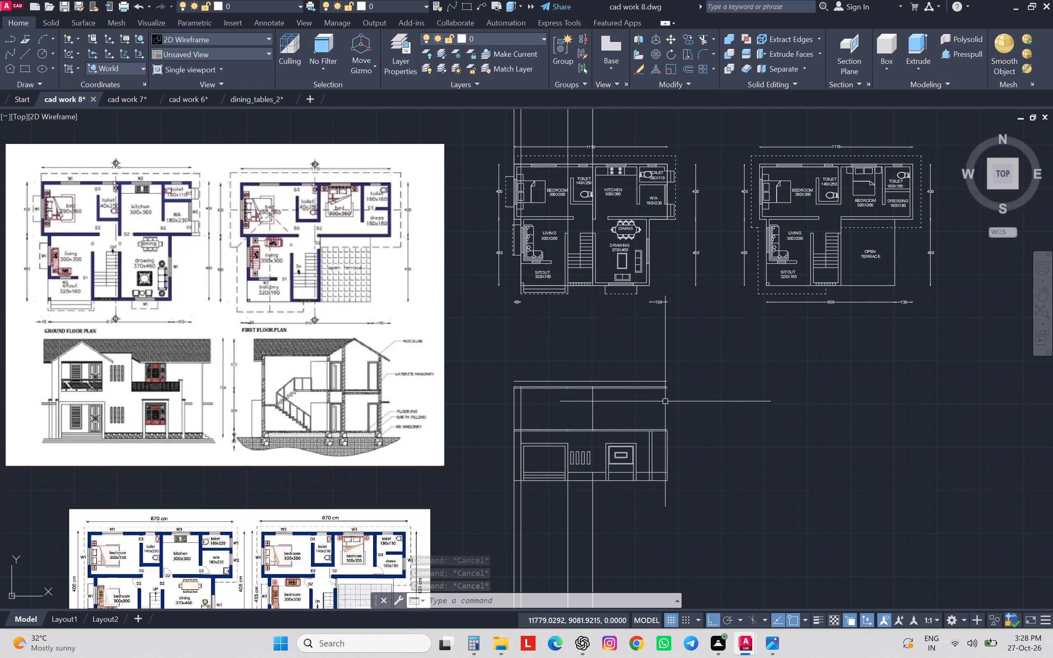
Draw vertical construction lines through both outer corners of the dashed outline in front of the ground floor plan's sitout.
scroll(611, 386, "up", 3)
scroll(611, 386, "down", 1)
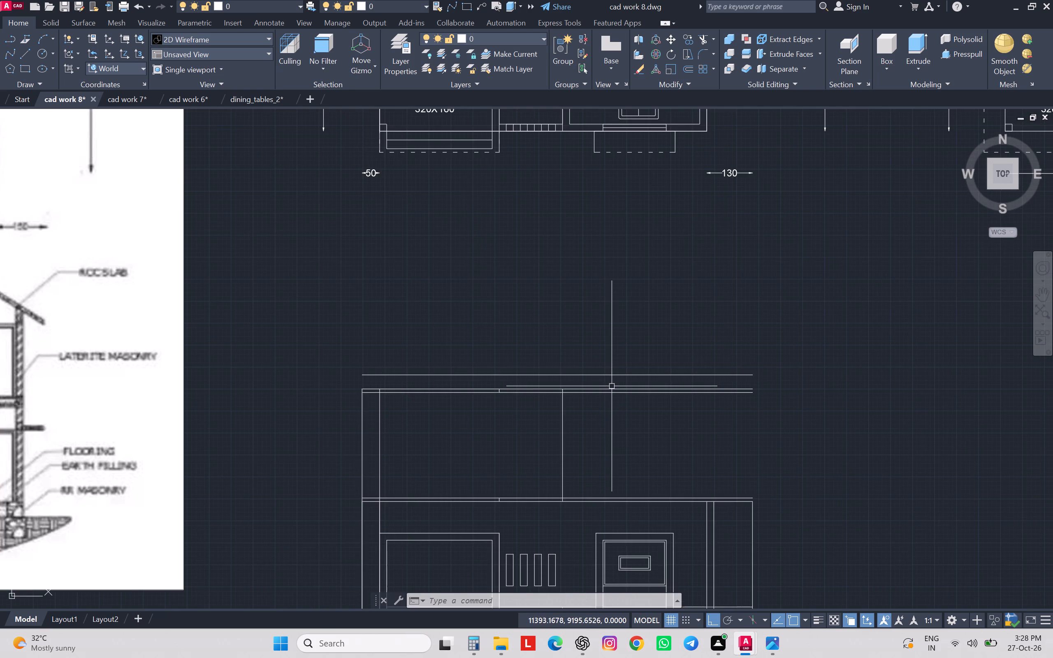
scroll(612, 386, "down", 2)
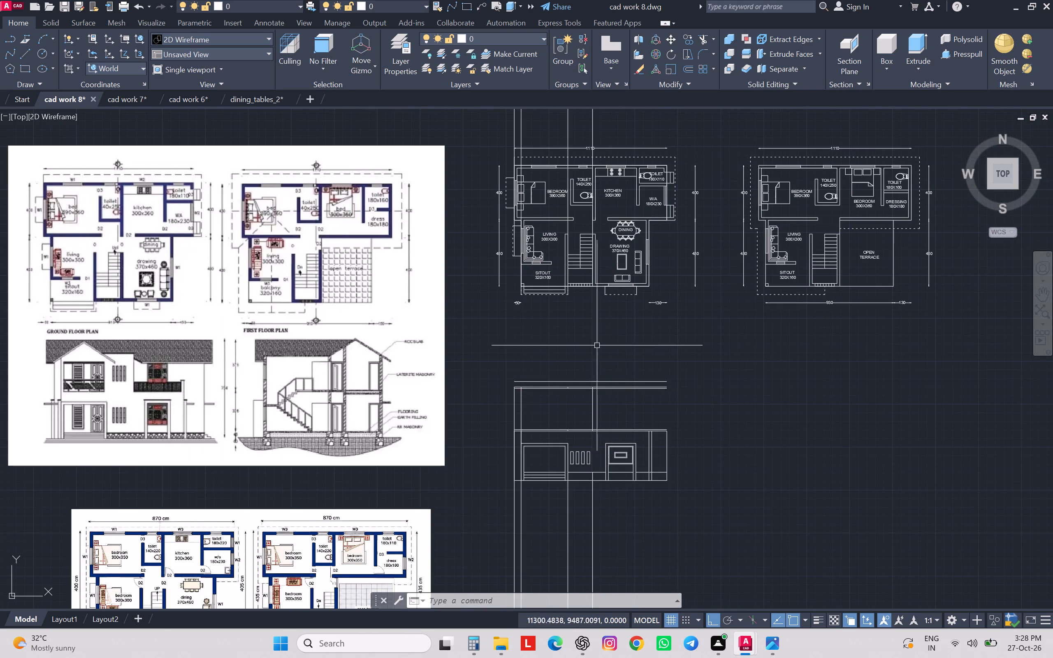
middle_click(576, 309)
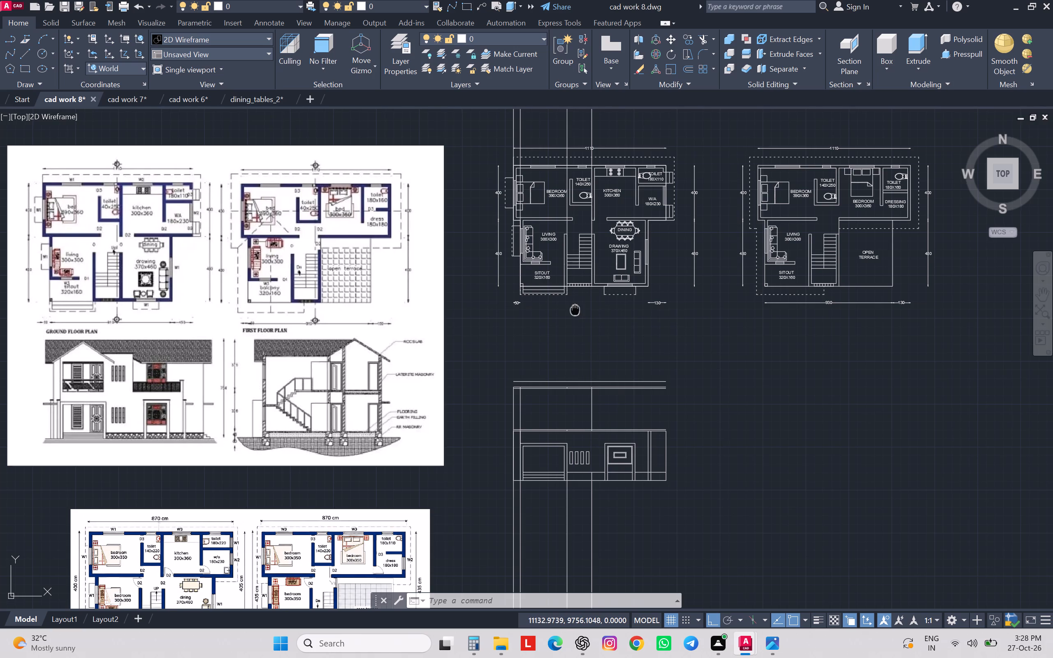
key("Escape")
key("Escape")
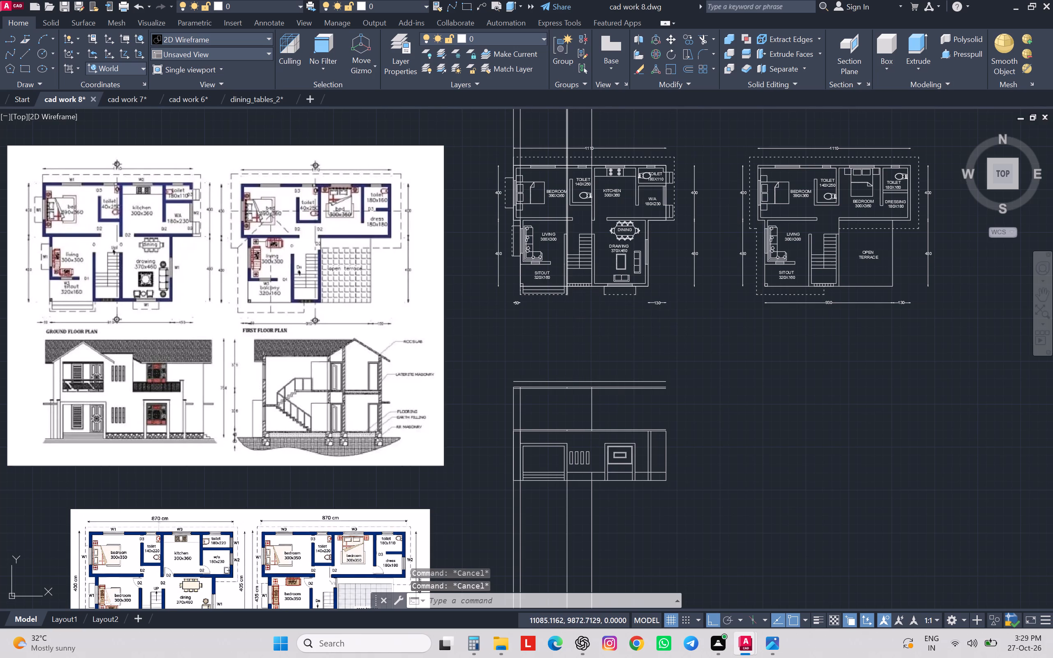
key("Escape")
key("x")
key("l")
key("Return")
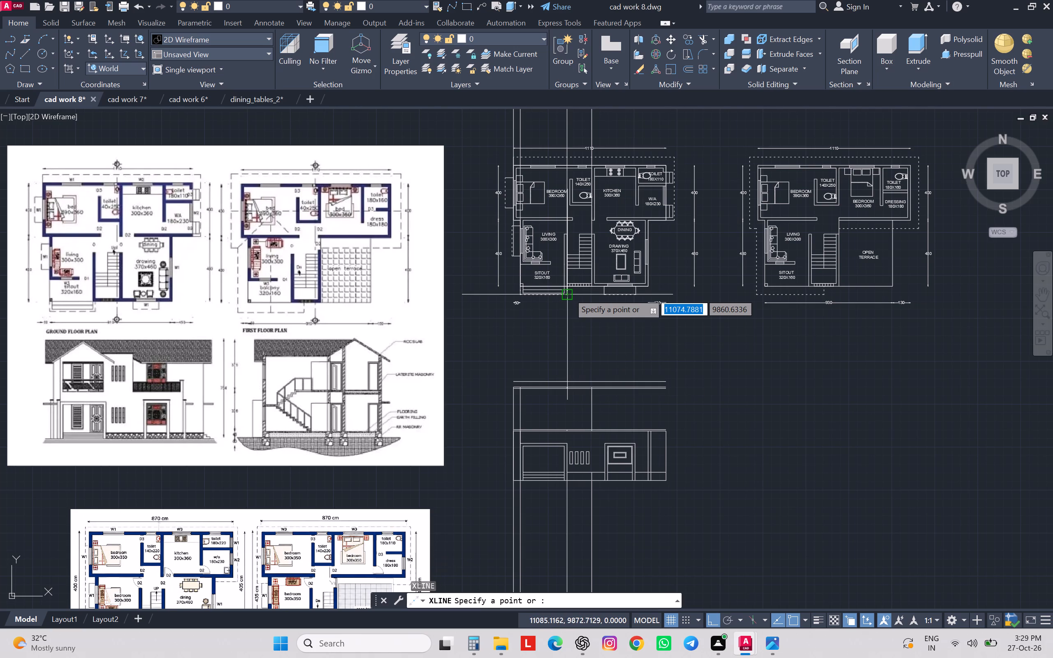
key("v")
key("Return")
scroll(568, 293, "up", 3)
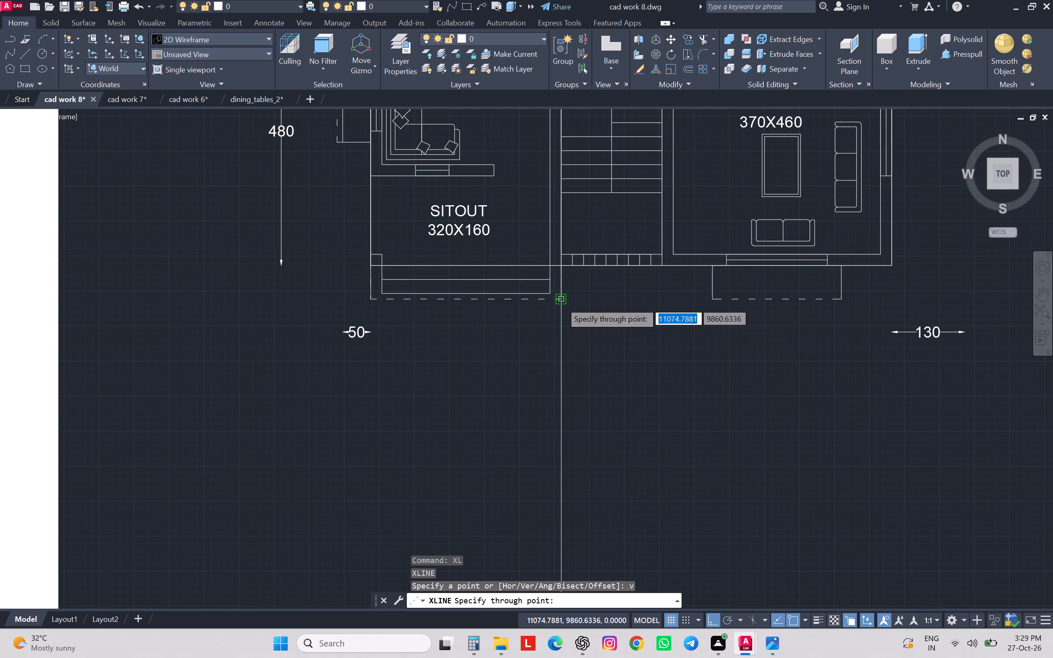
left_click(561, 302)
left_click(372, 303)
scroll(409, 278, "down", 4)
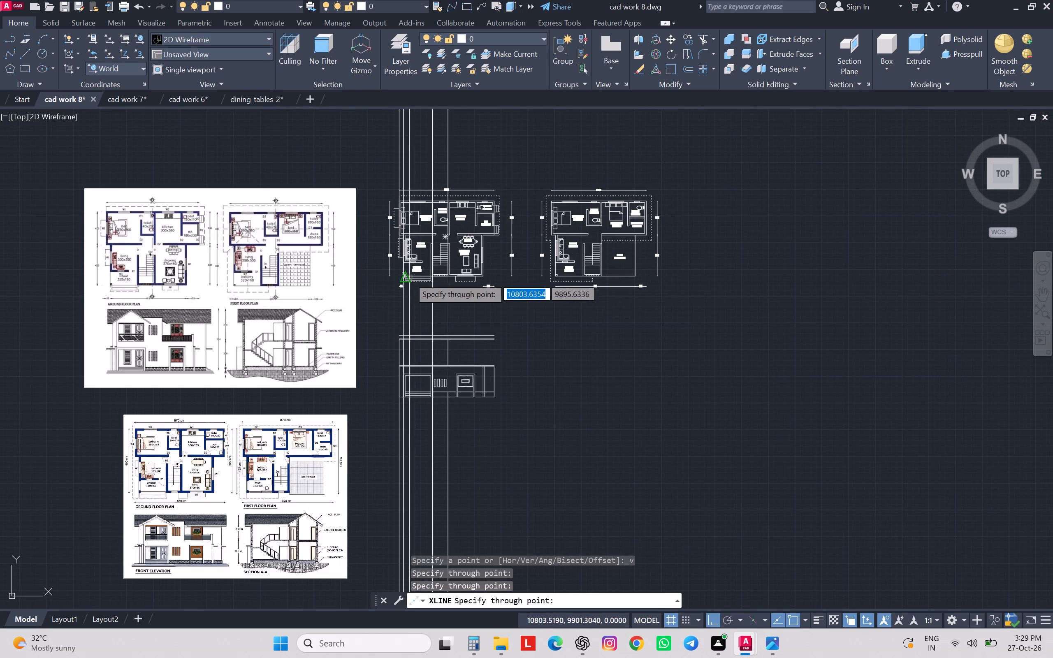
key("Escape")
key("Escape")
key("Escape")
key("Escape")
key("Escape")
key("Escape")
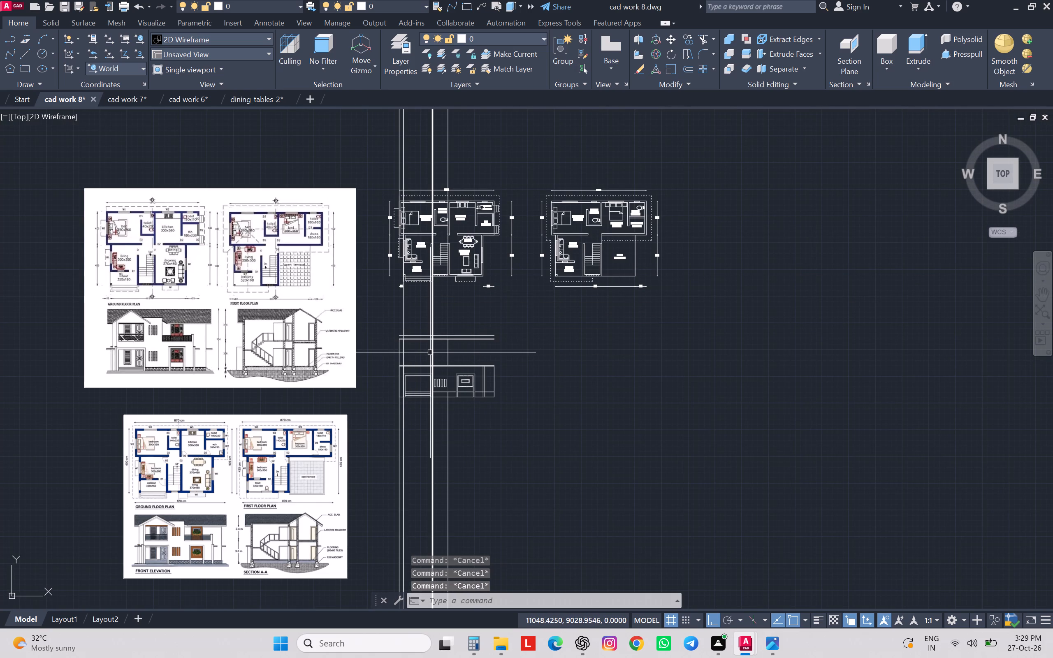
Trim the ridge-level line outside the two sitout construction lines, on both sides.
scroll(430, 352, "up", 3)
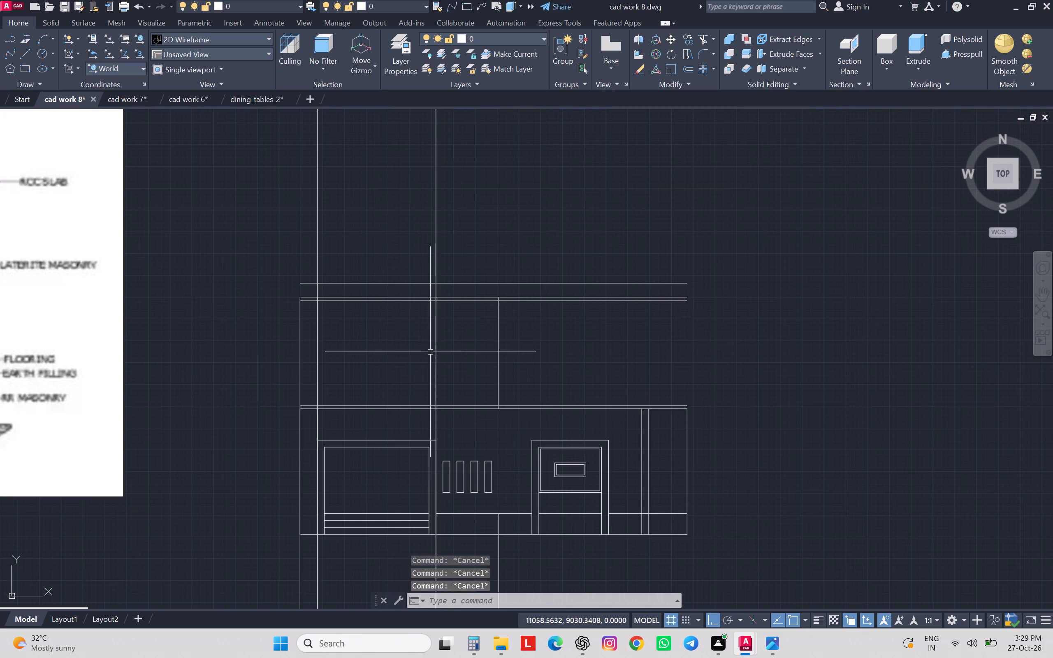
scroll(430, 352, "down", 2)
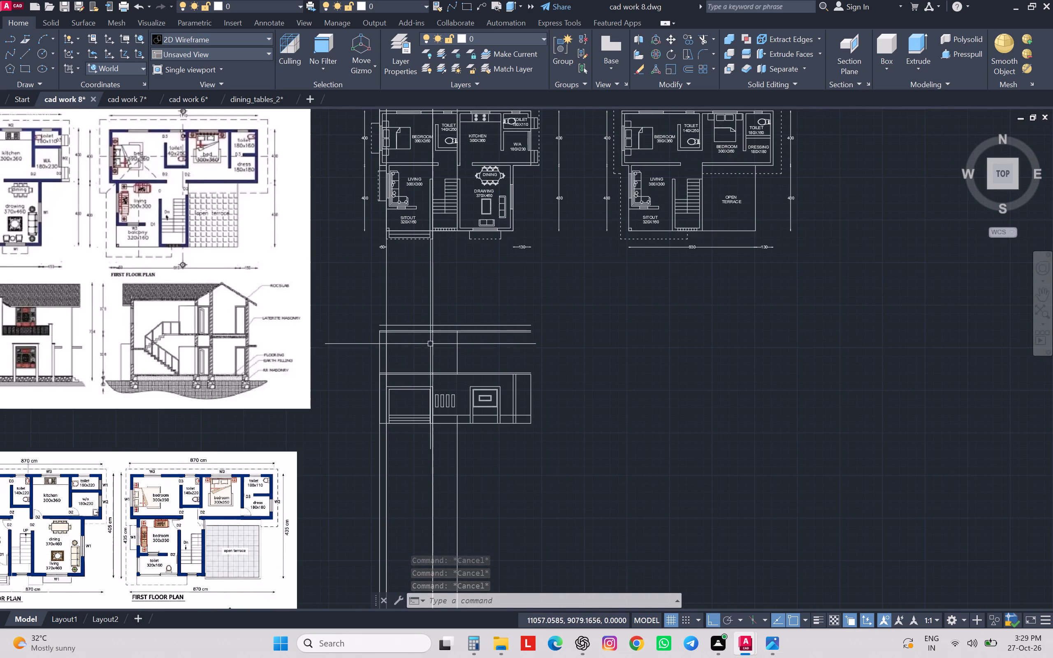
scroll(412, 326, "down", 1)
scroll(412, 326, "up", 1)
scroll(412, 326, "down", 1)
scroll(412, 326, "up", 4)
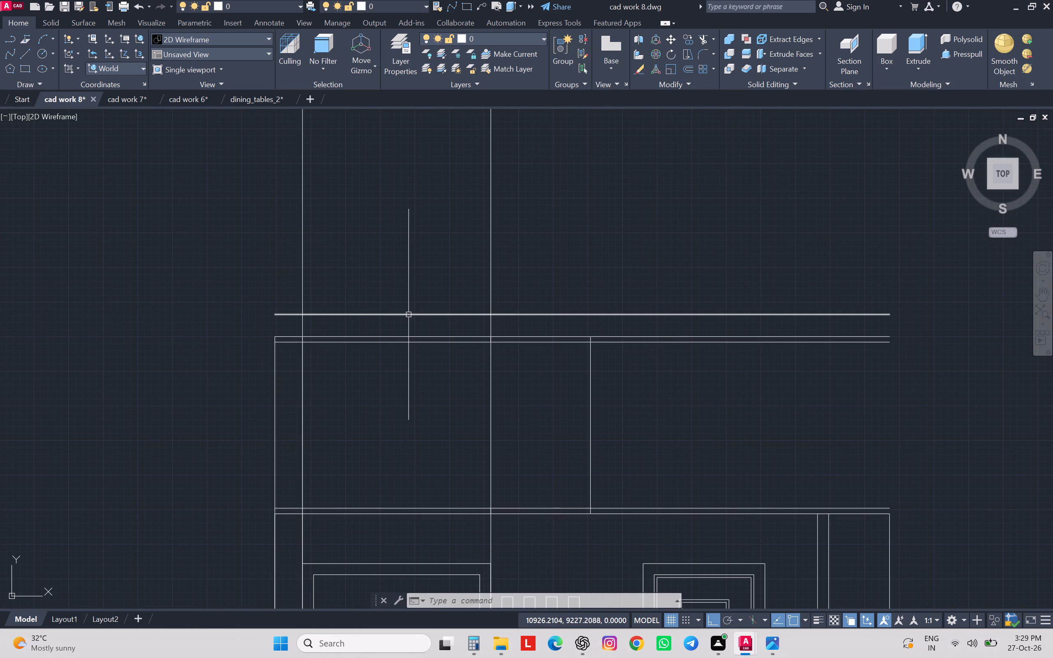
type("tr")
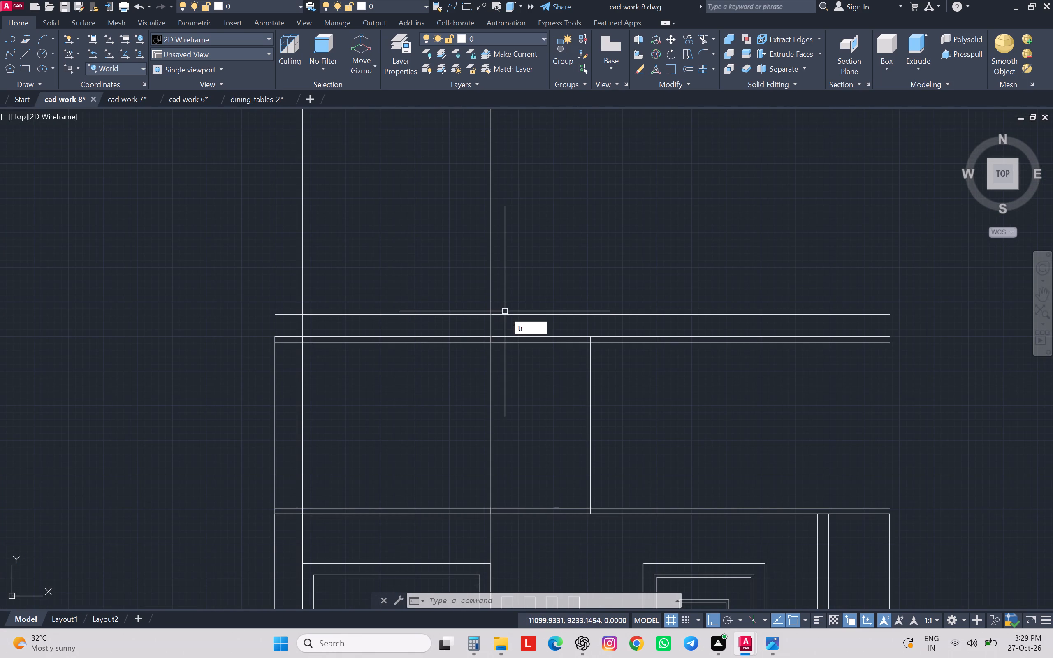
key("space")
left_click(507, 311)
left_click(508, 324)
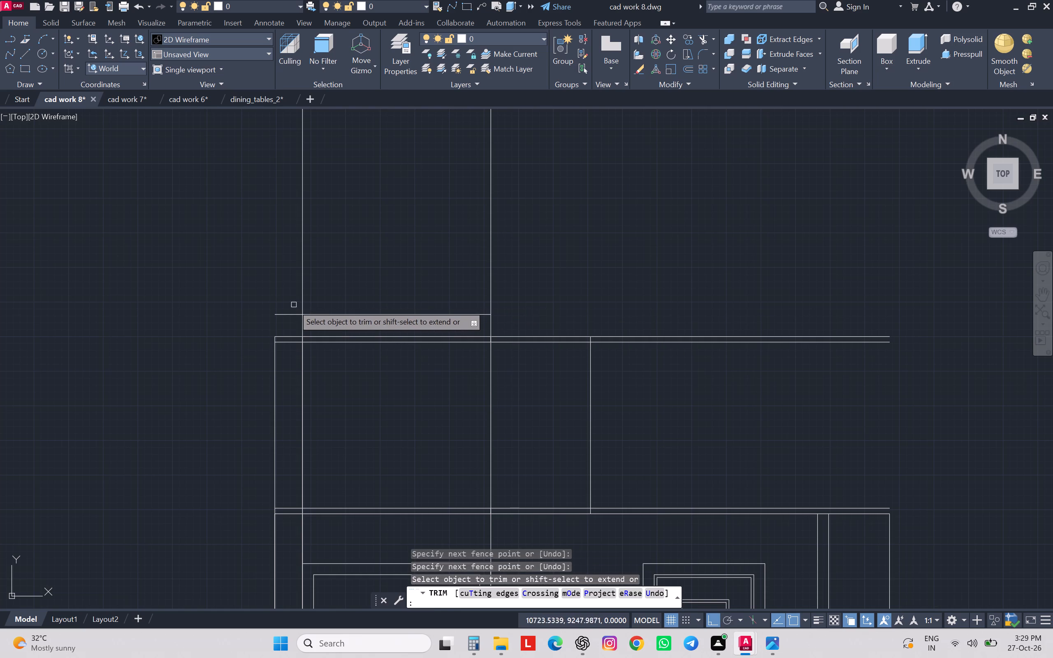
left_click(279, 307)
left_click(279, 319)
key("Escape")
key("Escape")
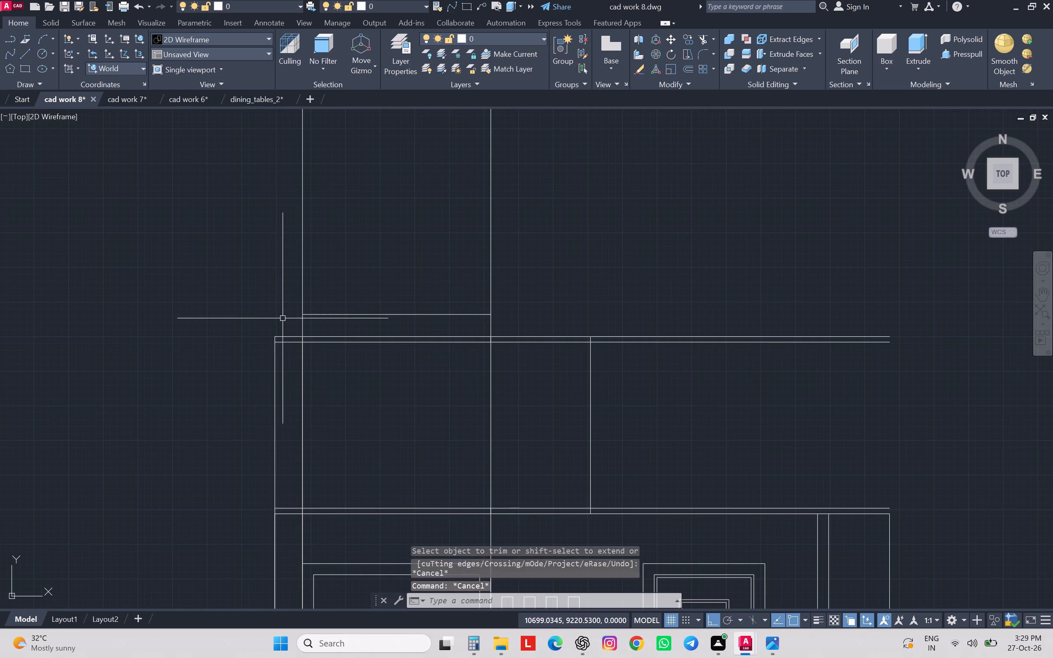
key("Escape")
key("Escape")
Draw two sloping gable lines from the ridge-level line's midpoint to where the construction lines meet the first floor's top line.
key("l")
key("Return")
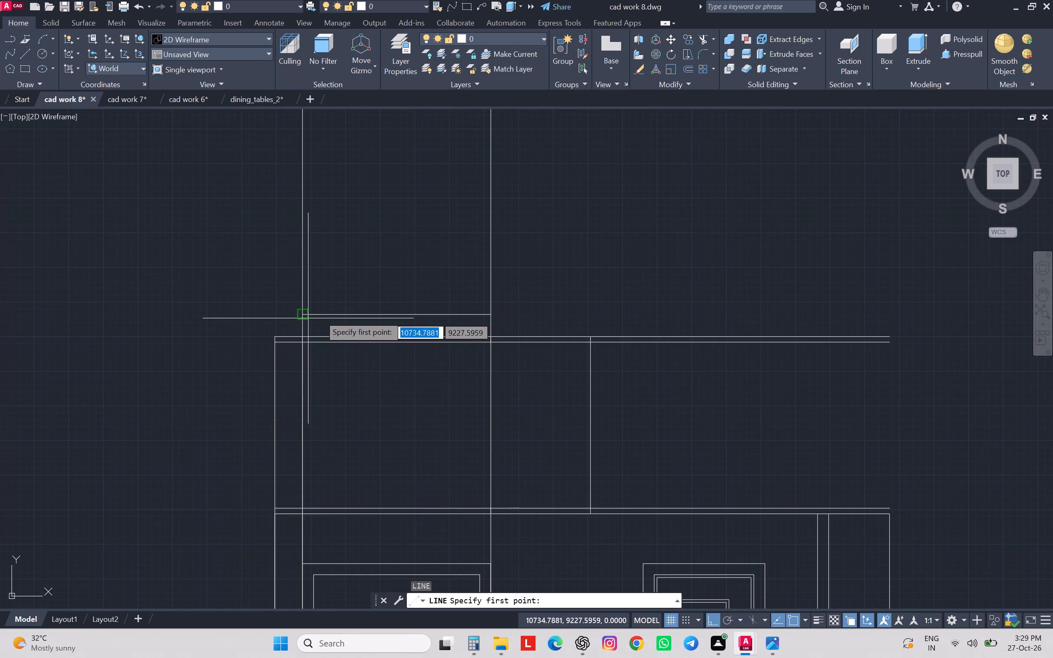
left_click(393, 313)
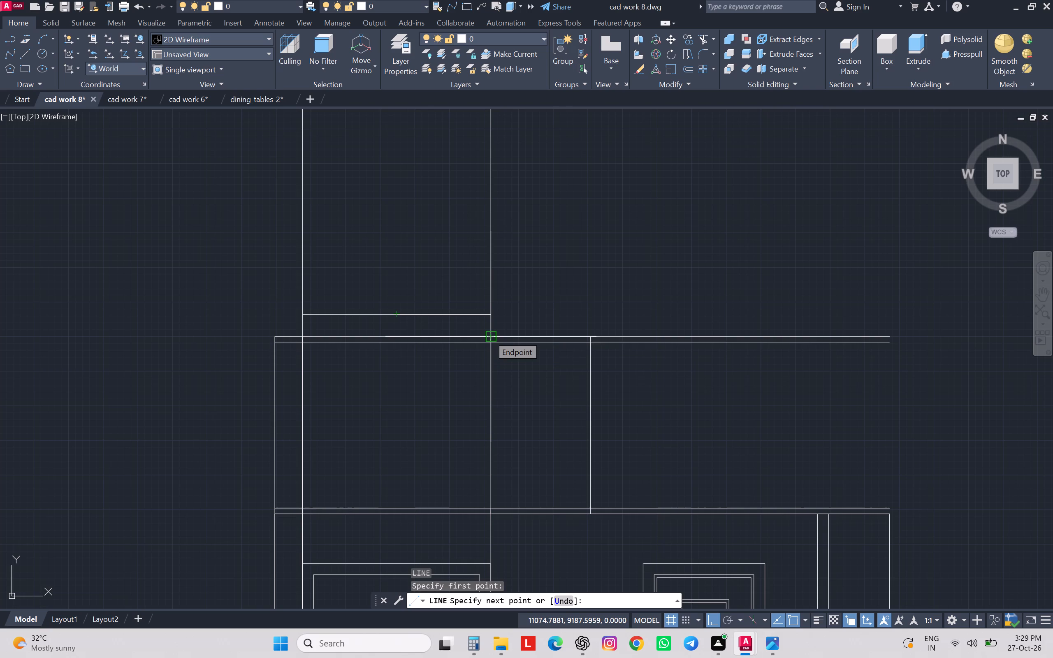
left_click(489, 336)
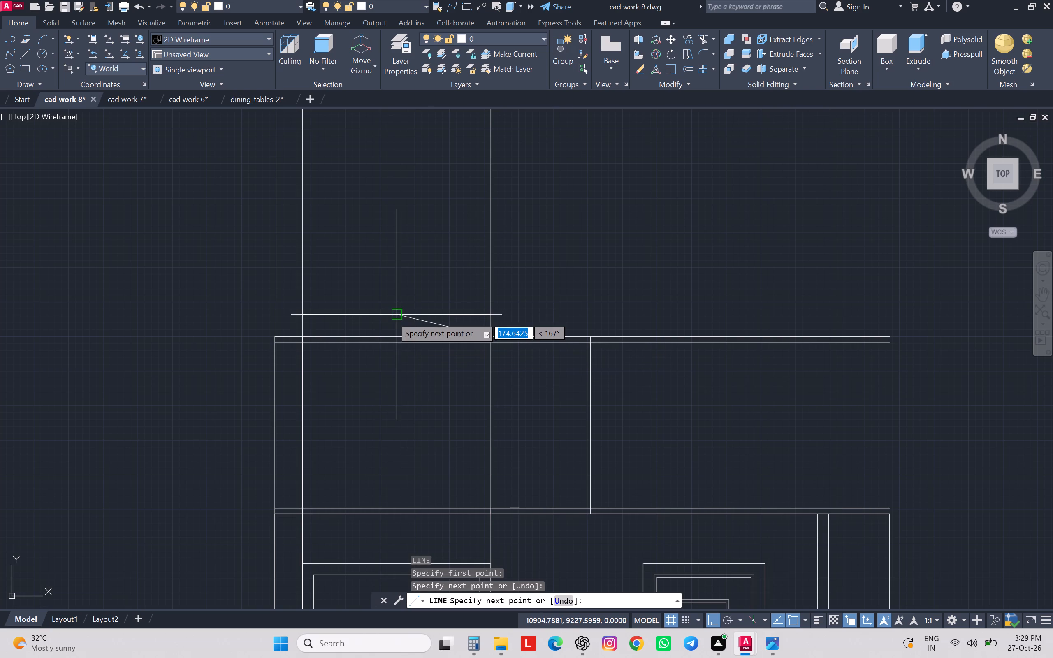
left_click(395, 315)
left_click(305, 334)
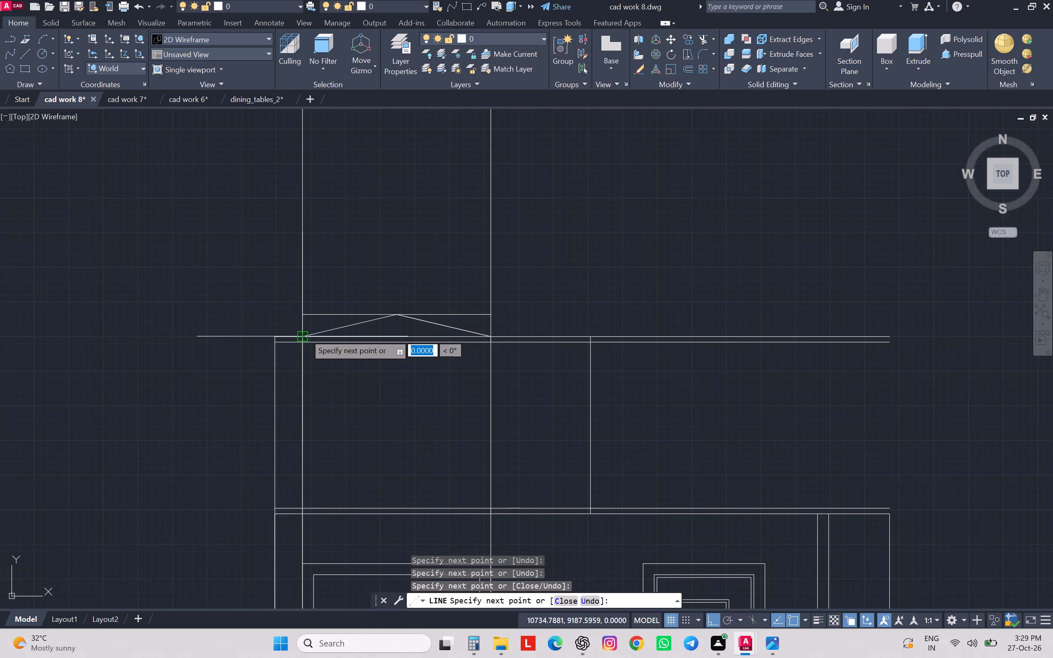
key("Escape")
key("Escape")
key("Escape")
key("Escape")
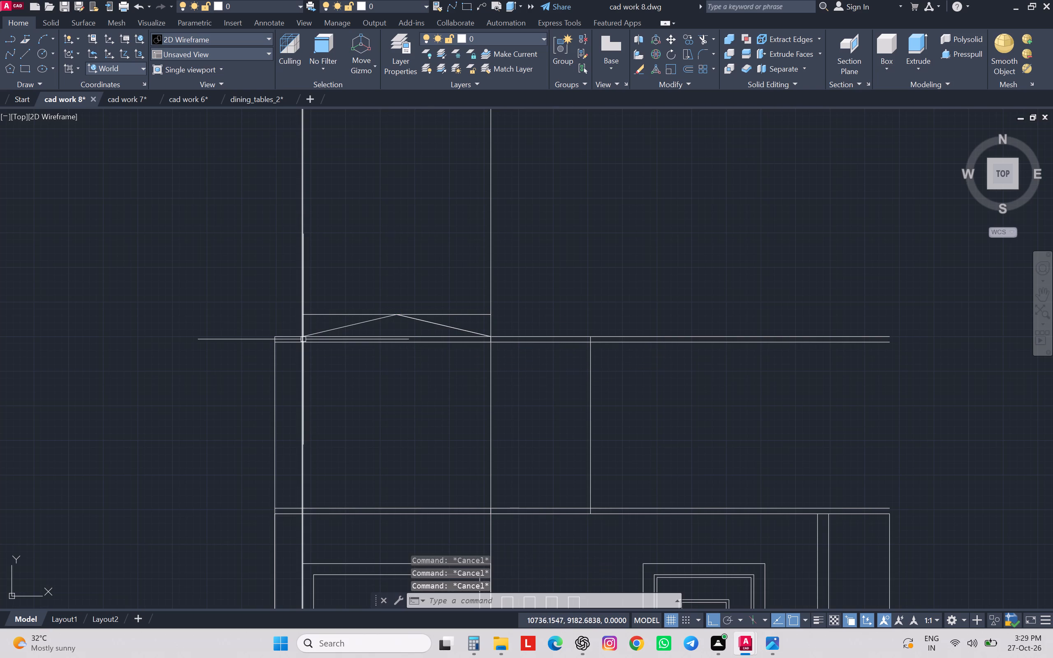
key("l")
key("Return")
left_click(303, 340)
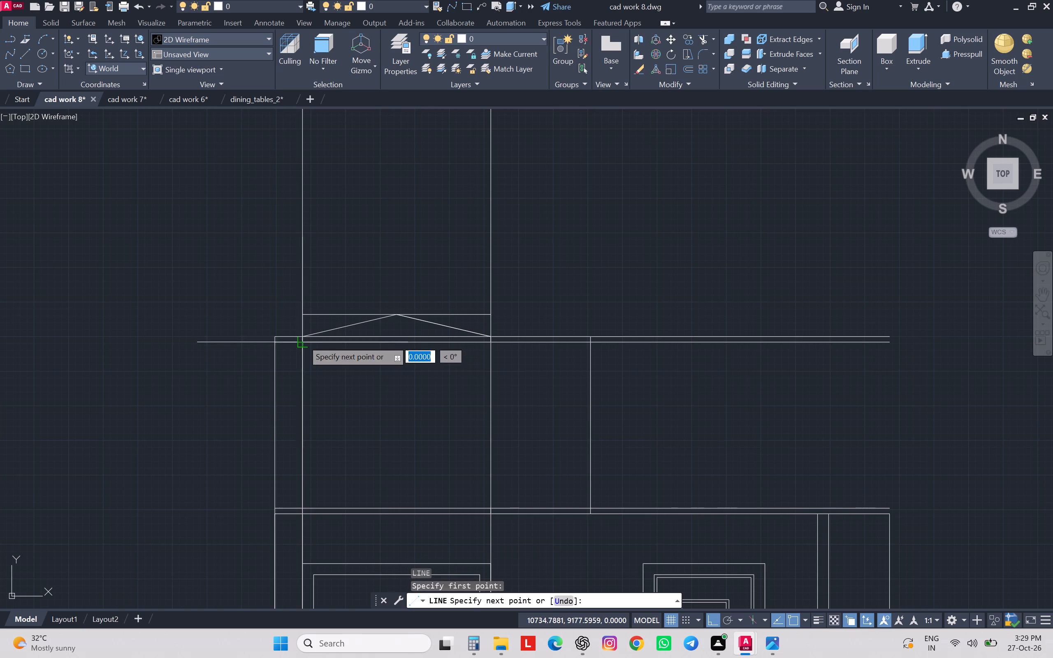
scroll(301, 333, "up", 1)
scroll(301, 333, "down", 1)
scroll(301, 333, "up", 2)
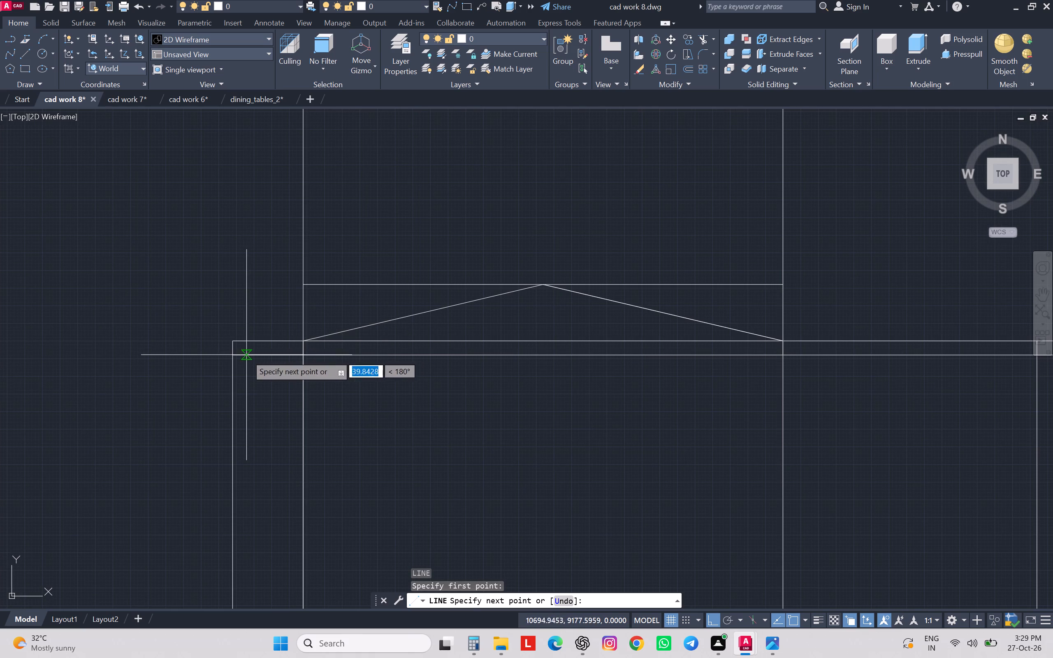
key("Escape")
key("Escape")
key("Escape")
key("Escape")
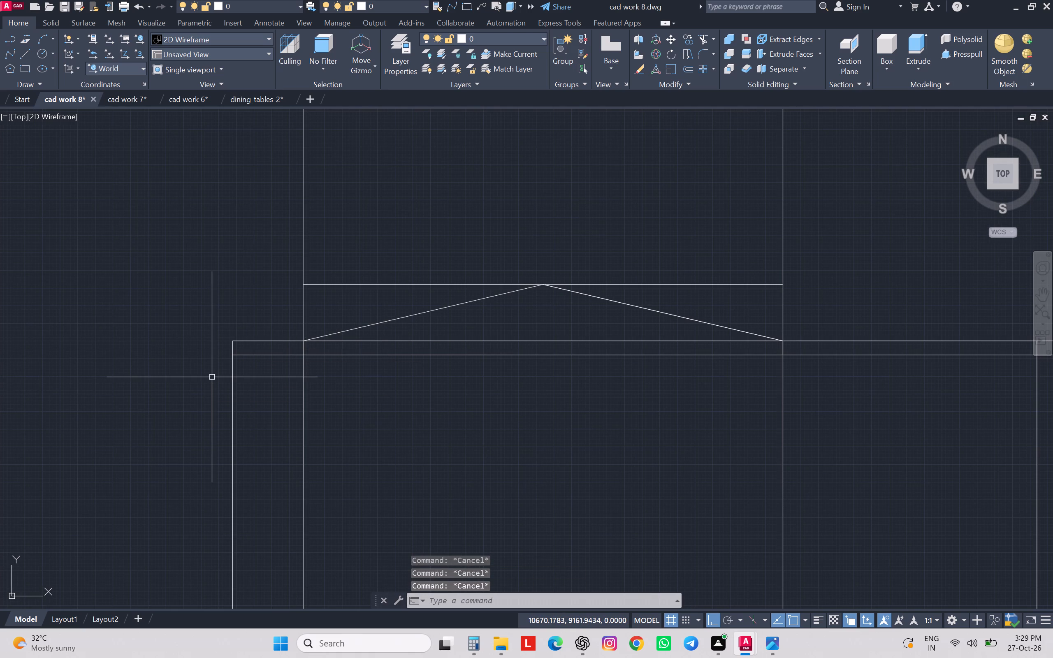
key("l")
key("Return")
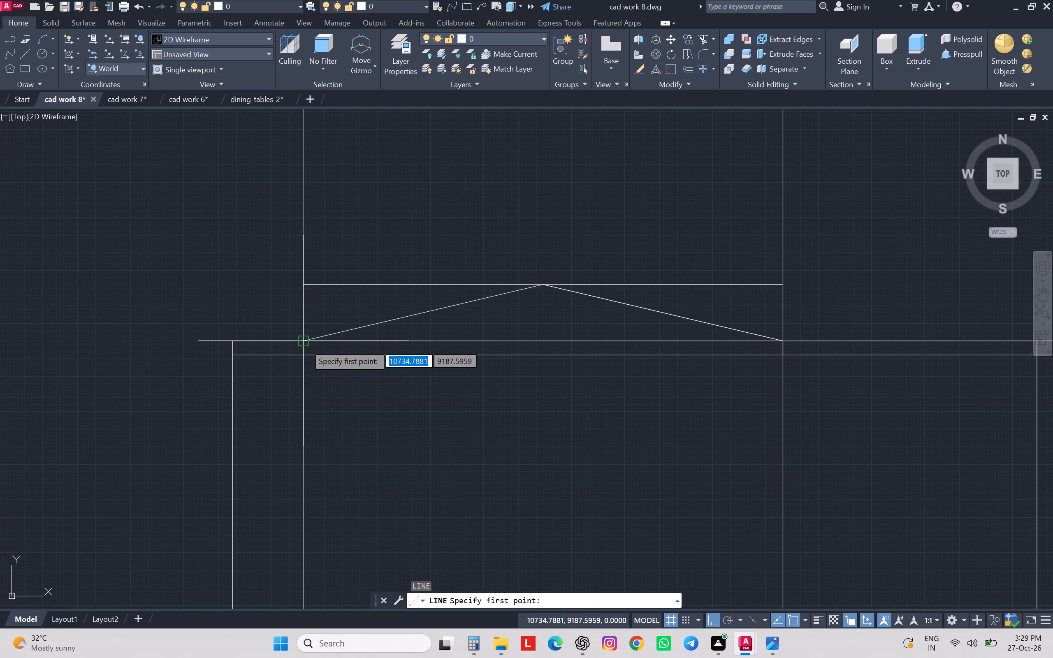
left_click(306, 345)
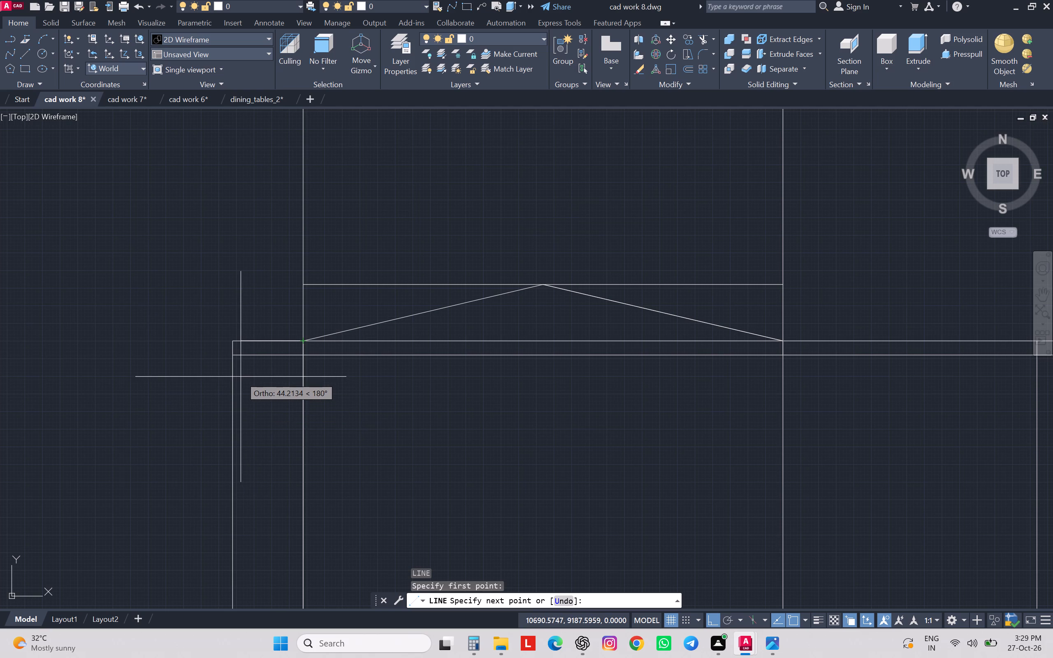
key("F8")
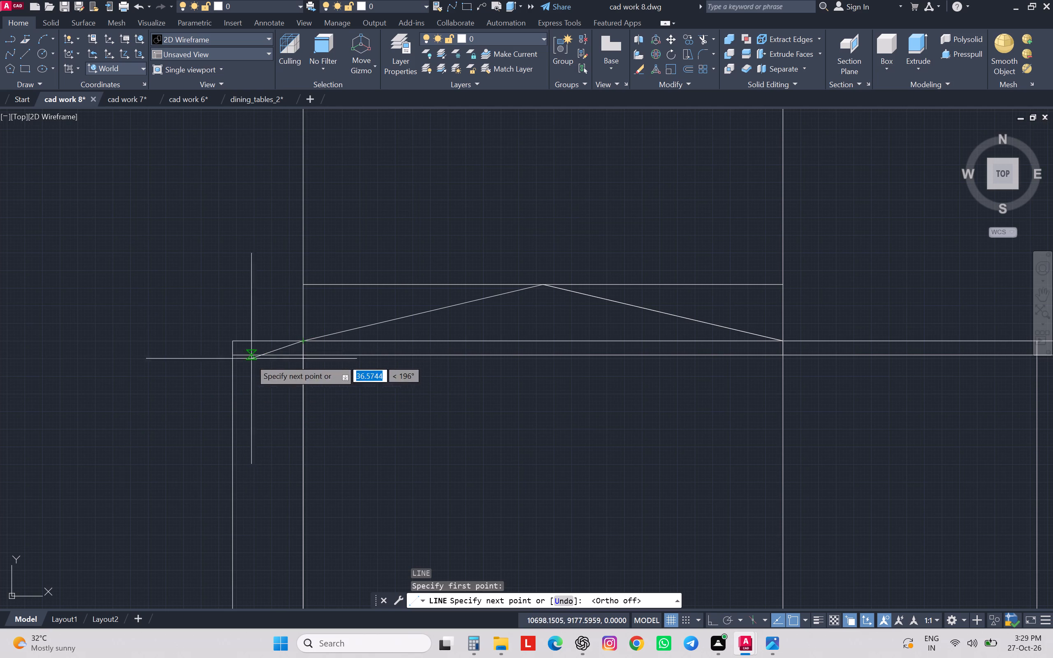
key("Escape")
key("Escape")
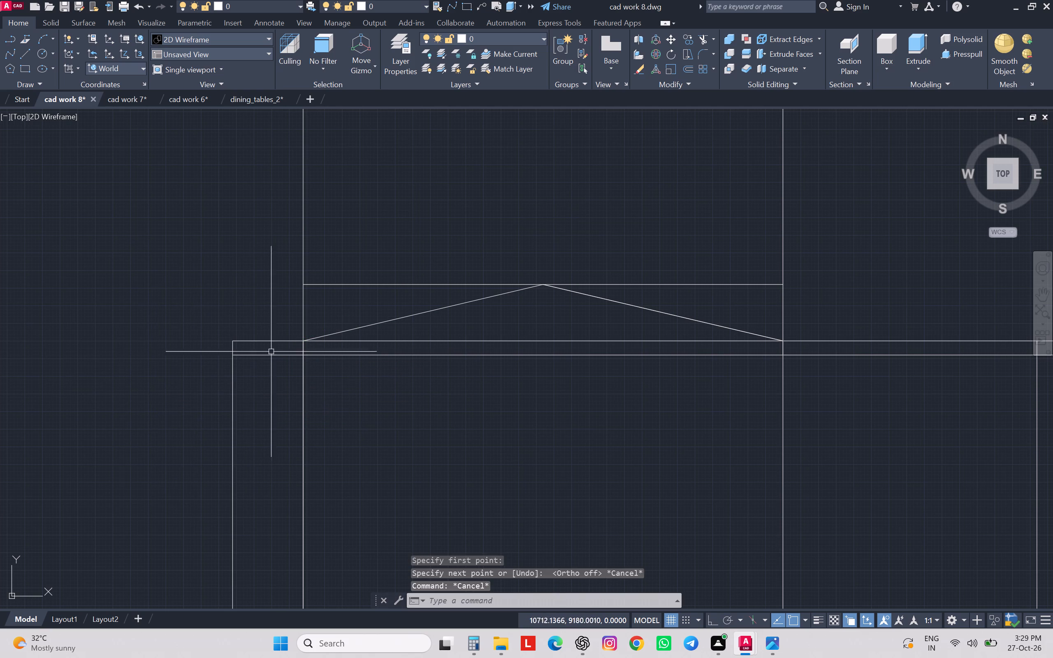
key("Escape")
Offset the two vertical sitout construction lines 60 outward, one on each side of the gable.
left_click(302, 327)
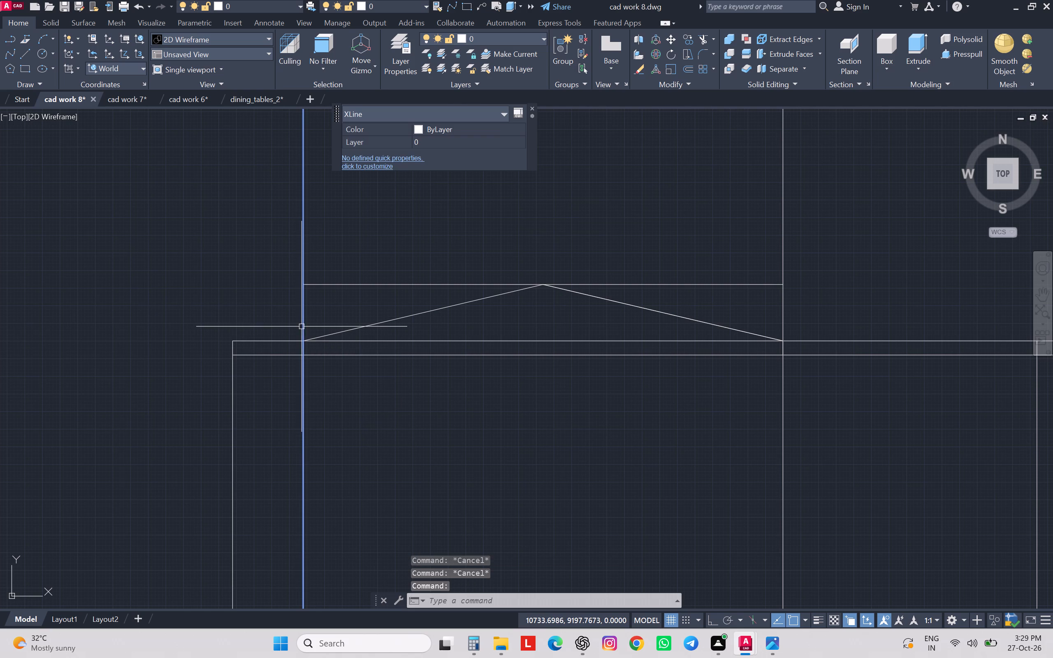
key("o")
key("Return")
type("60")
key("Return")
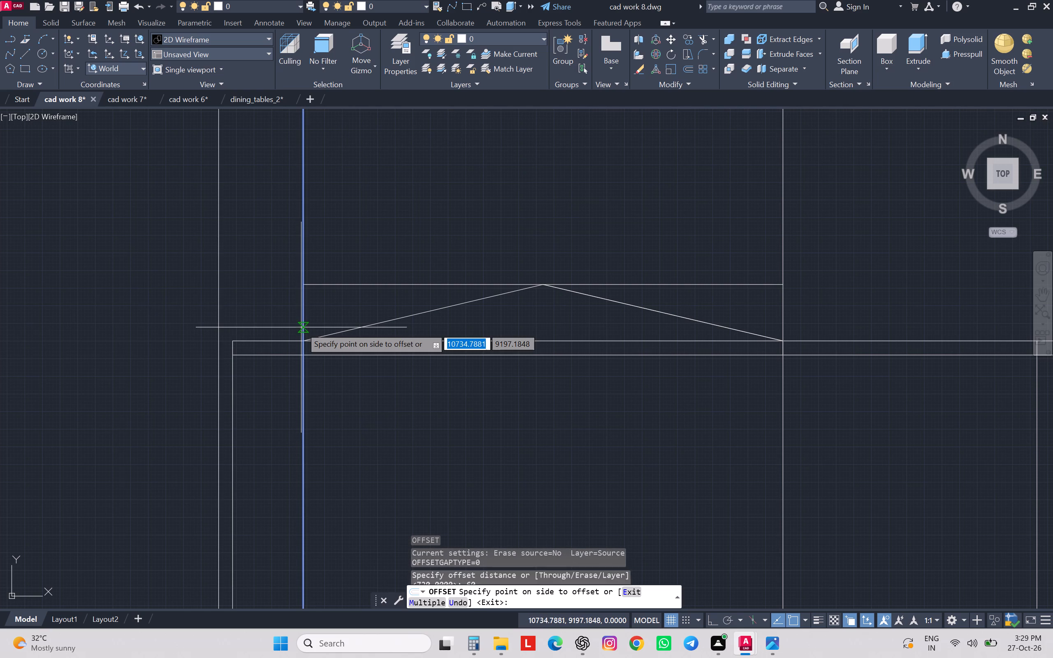
left_click(161, 310)
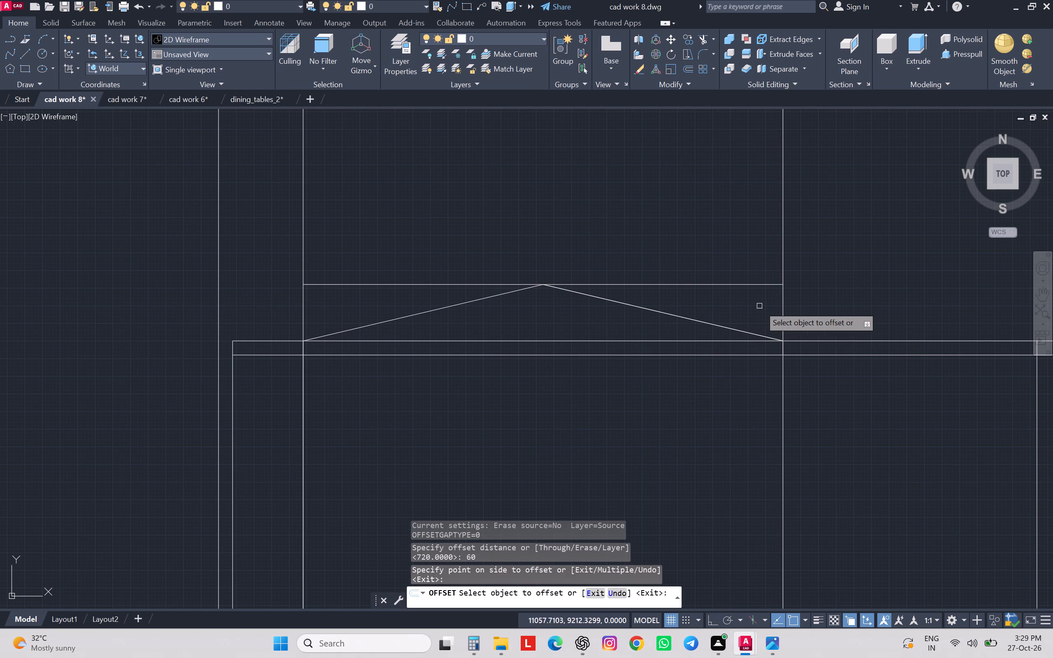
left_click(782, 316)
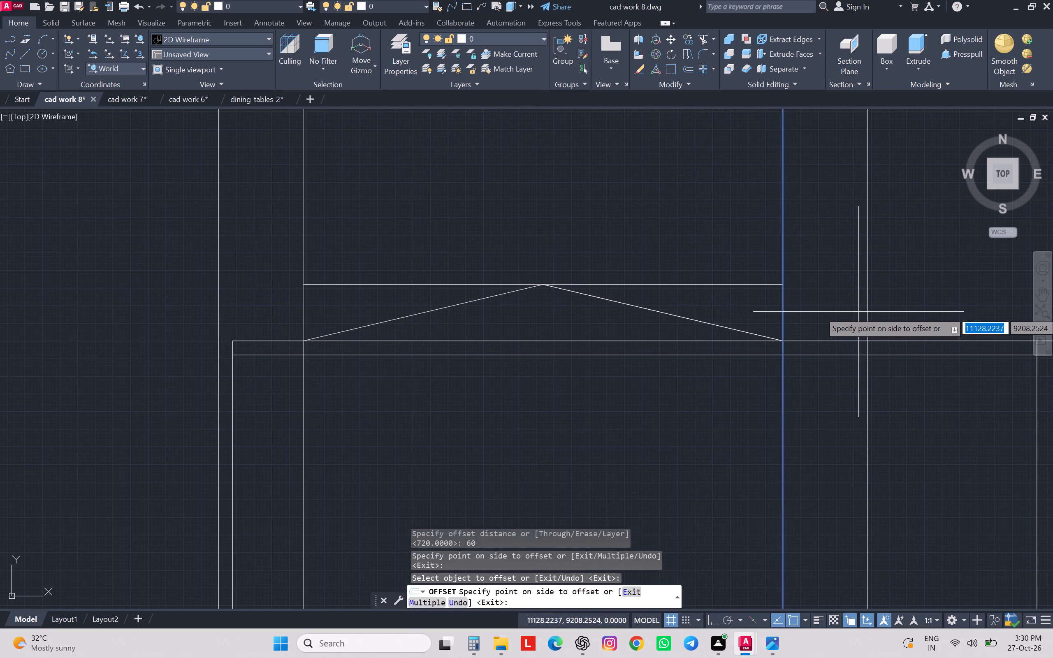
left_click(858, 312)
key("Escape")
key("Escape")
key("Escape")
key("Escape")
key("Escape")
key("Escape")
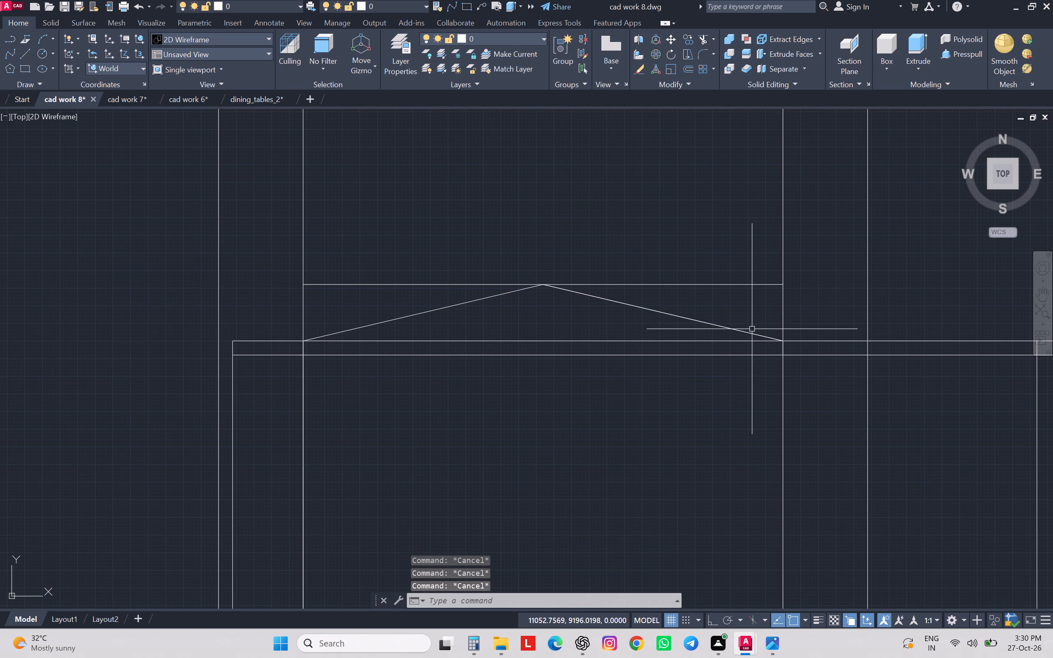
Extend the lower ends of both sloping gable lines to the outermost vertical construction lines to form the eave overhangs.
type("ex")
key("space")
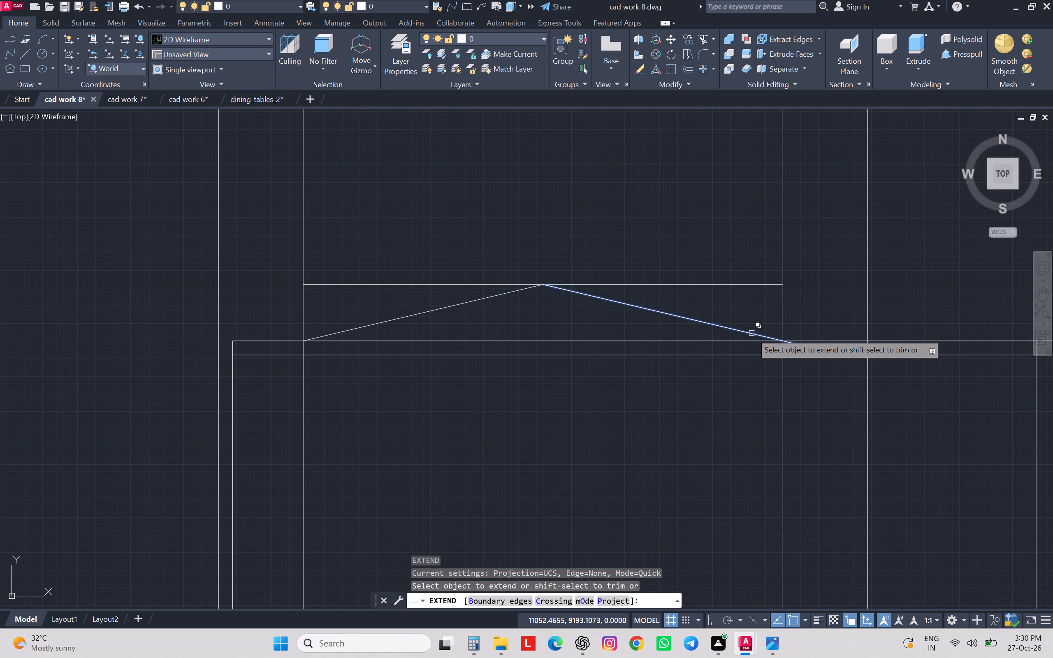
left_click(751, 333)
left_click(779, 378)
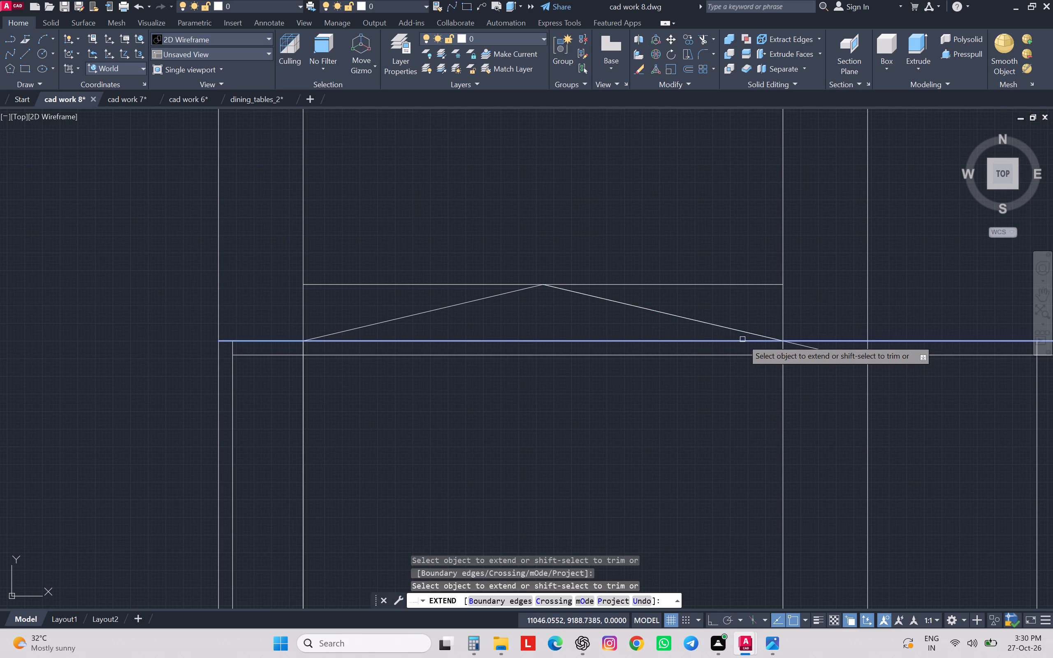
left_click(742, 333)
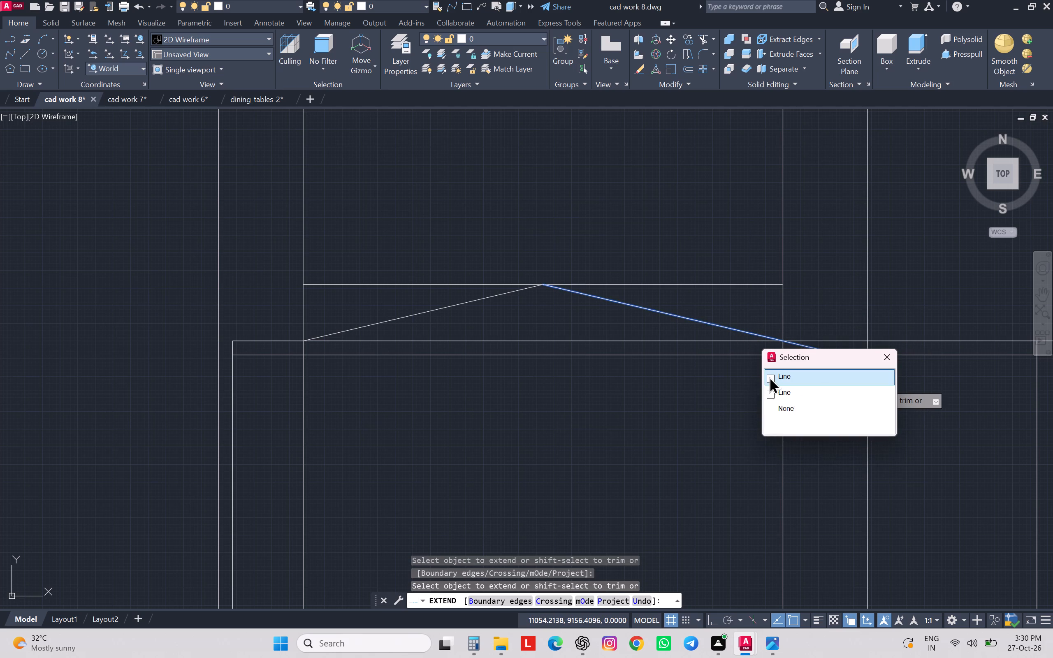
left_click(769, 377)
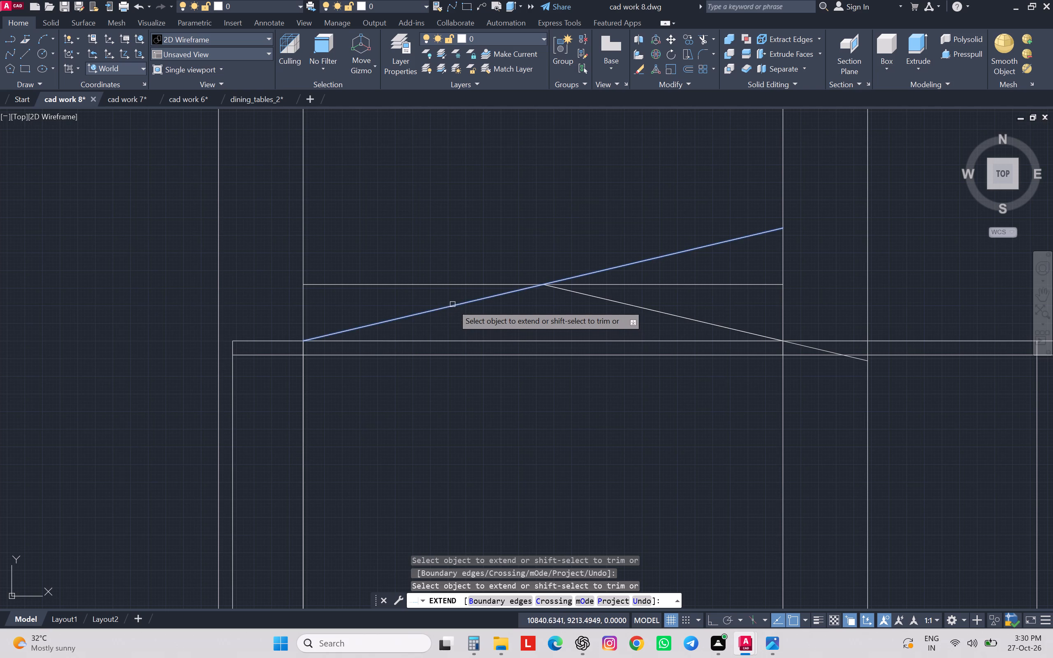
left_click(343, 329)
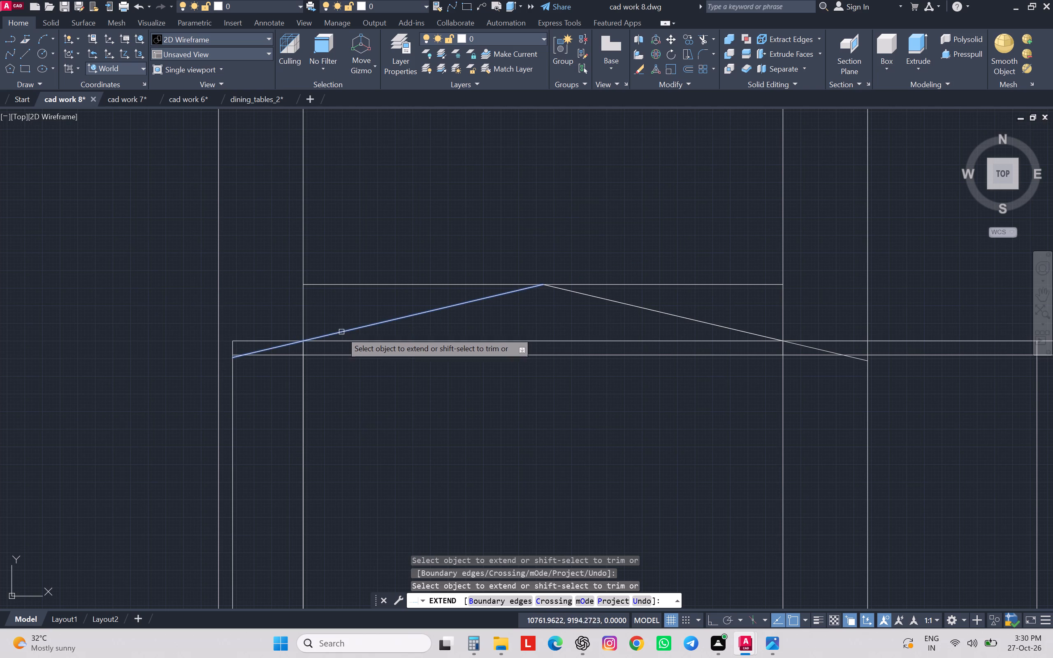
left_click(338, 333)
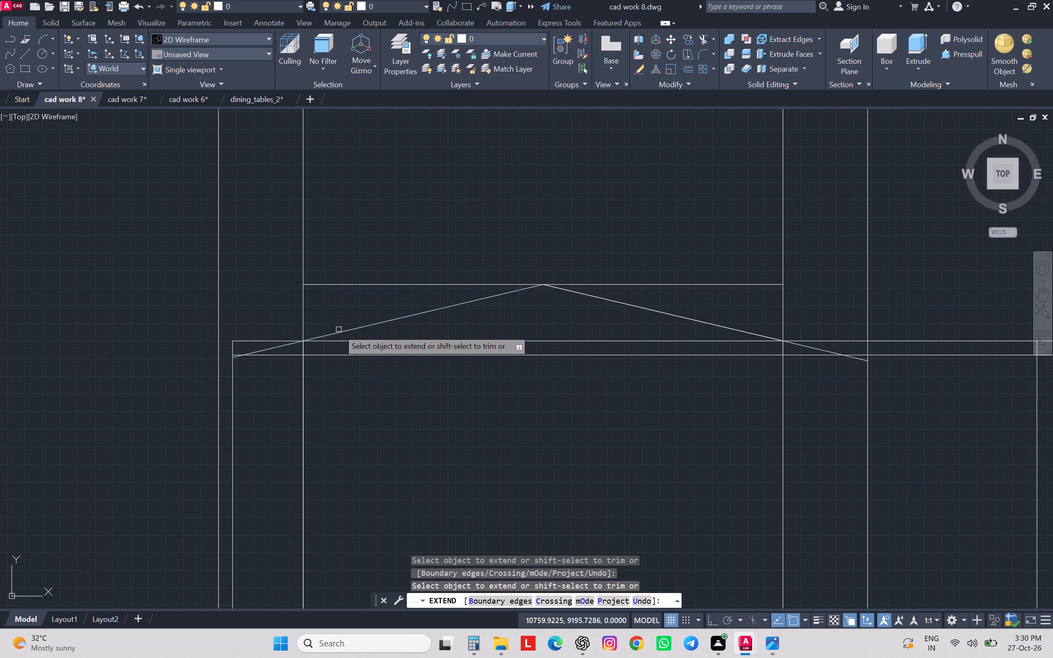
left_click(339, 332)
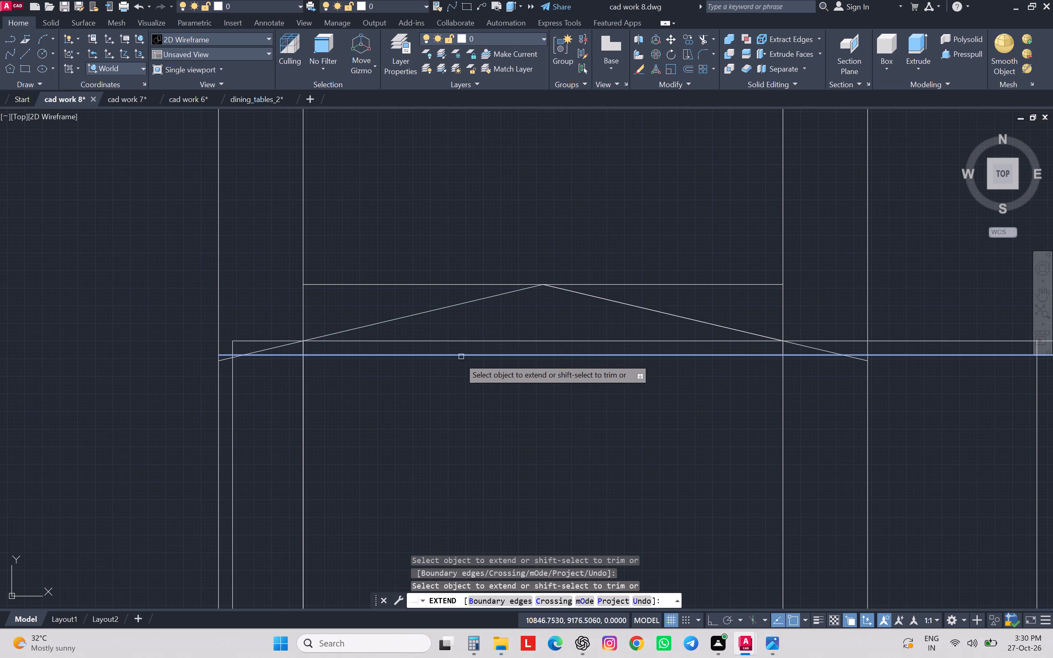
key("Escape")
key("Escape")
key("Escape")
key("Escape")
key("Escape")
key("Escape")
Erase the two outermost vertical construction lines at the ends of the gable's eaves.
scroll(454, 366, "down", 2)
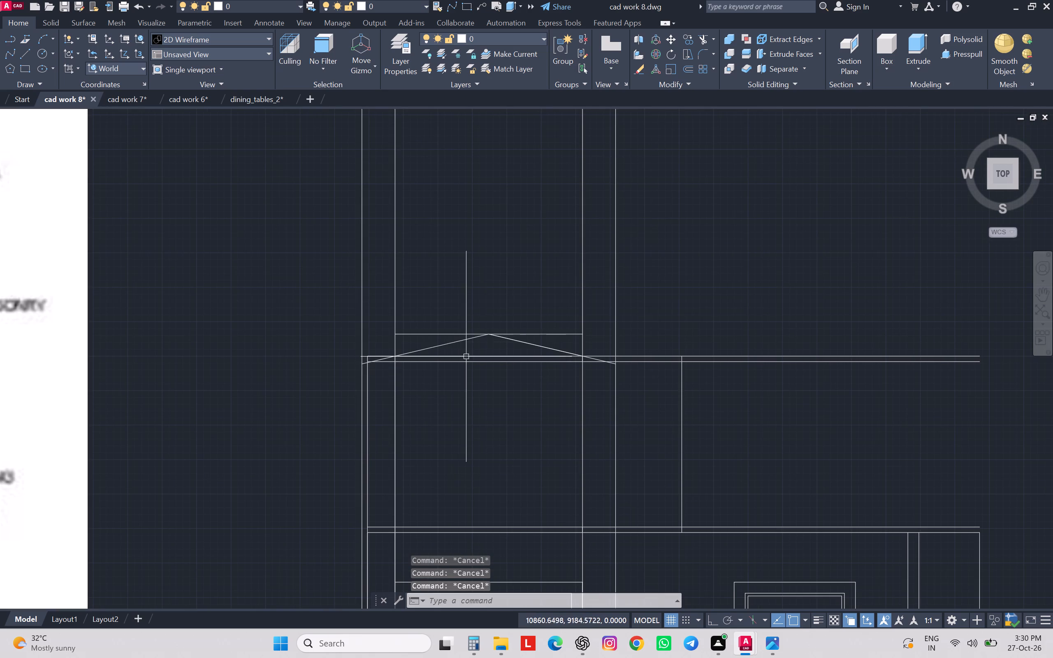
left_click(663, 263)
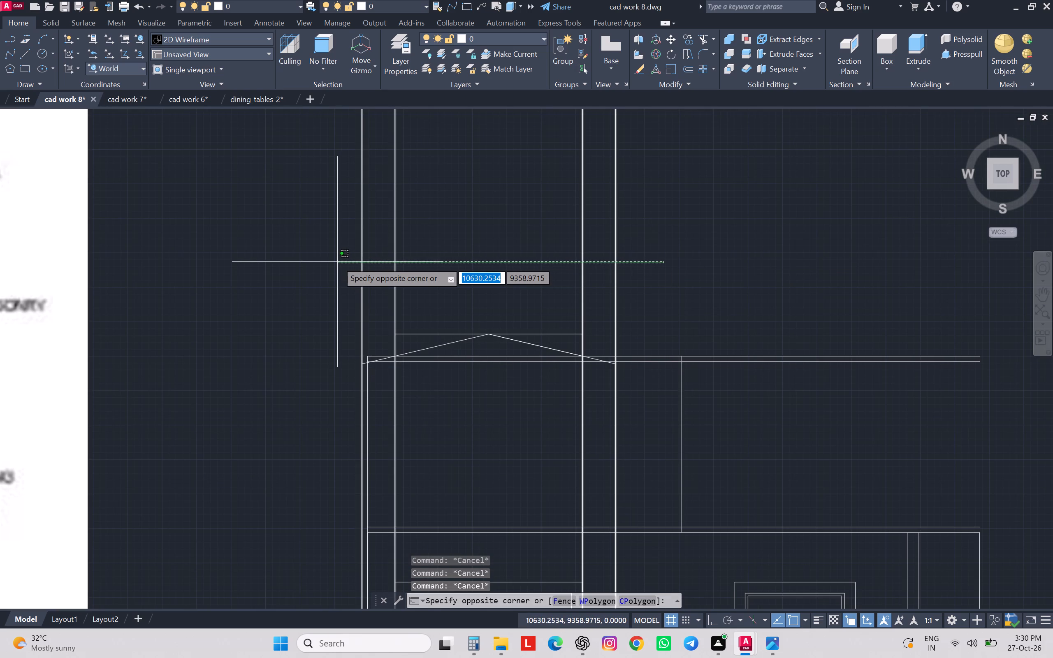
key("Escape")
left_click(647, 263)
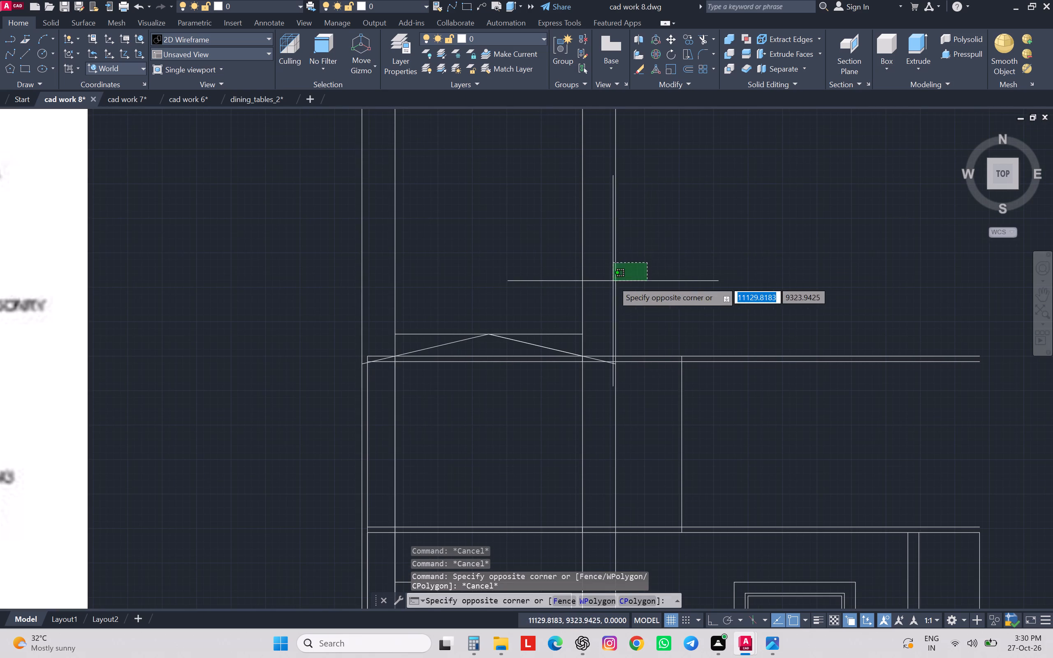
left_click(613, 281)
left_click(366, 301)
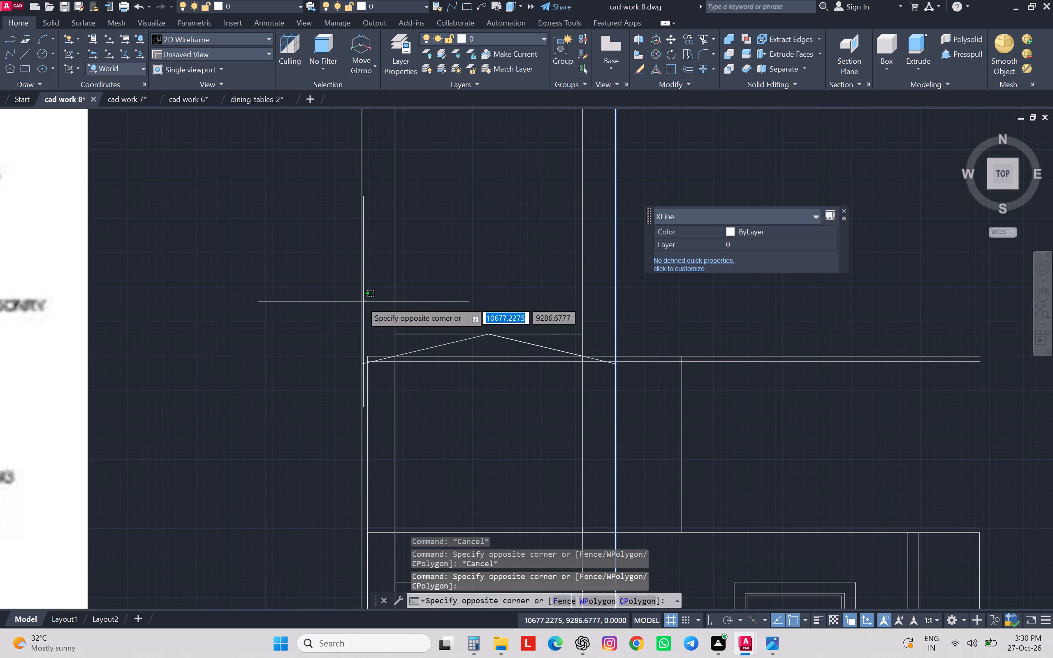
left_click(349, 302)
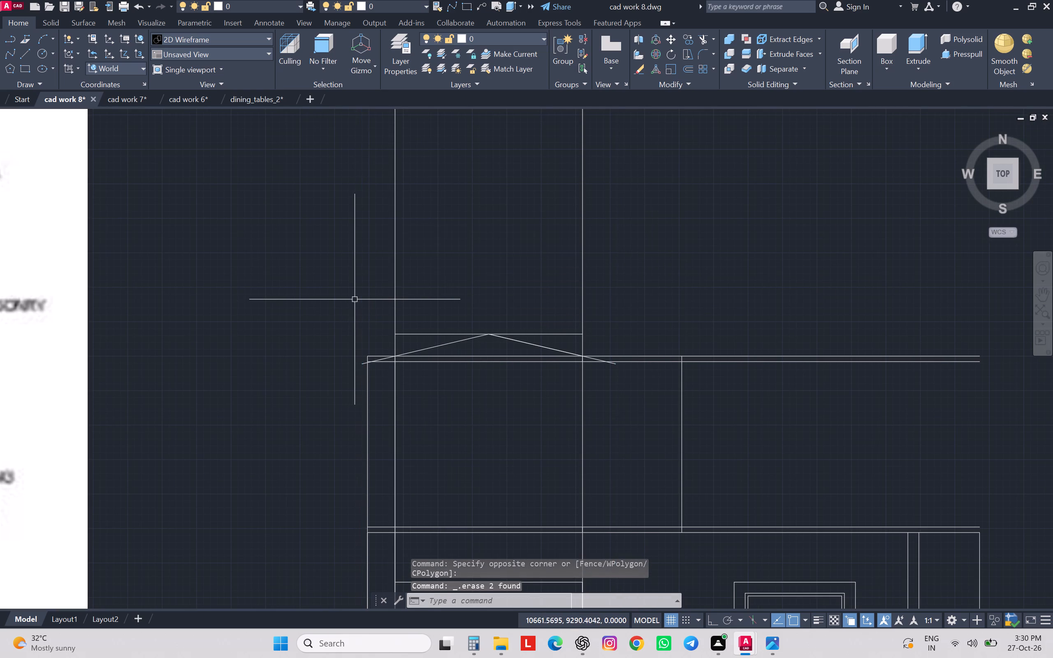